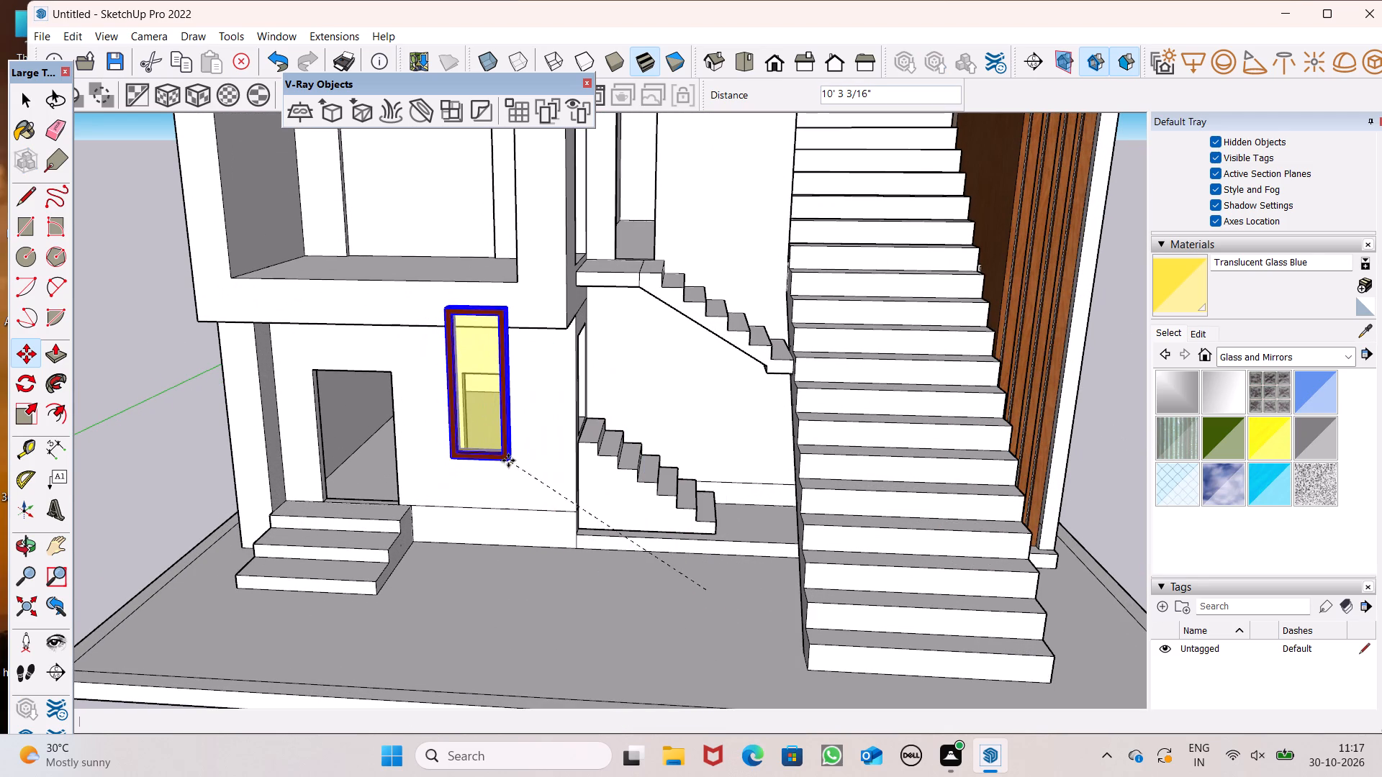
Move the yellow-glazed, red-framed window to the small wall opening beside the ground-floor door, snapping it to the opening's lower corner.
{"action": "scroll", "coordinate": [396, 432], "scroll_direction": "up", "scroll_amount": 7}
{"action": "scroll", "coordinate": [589, 455], "scroll_direction": "down", "scroll_amount": 4}
{"action": "middle_click_drag", "start_coordinate": [552, 485], "coordinate": [603, 429]}
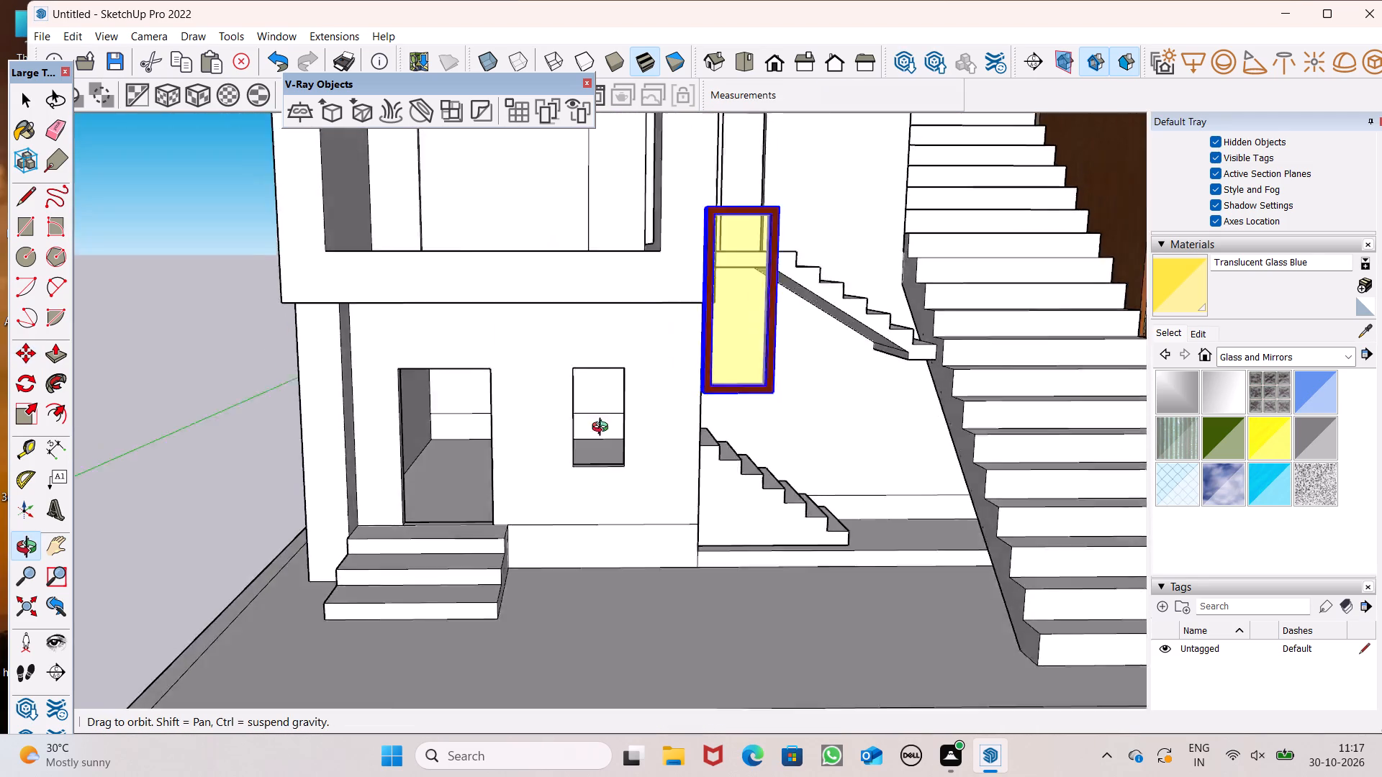
{"action": "middle_click_drag", "start_coordinate": [603, 429], "coordinate": [693, 412]}
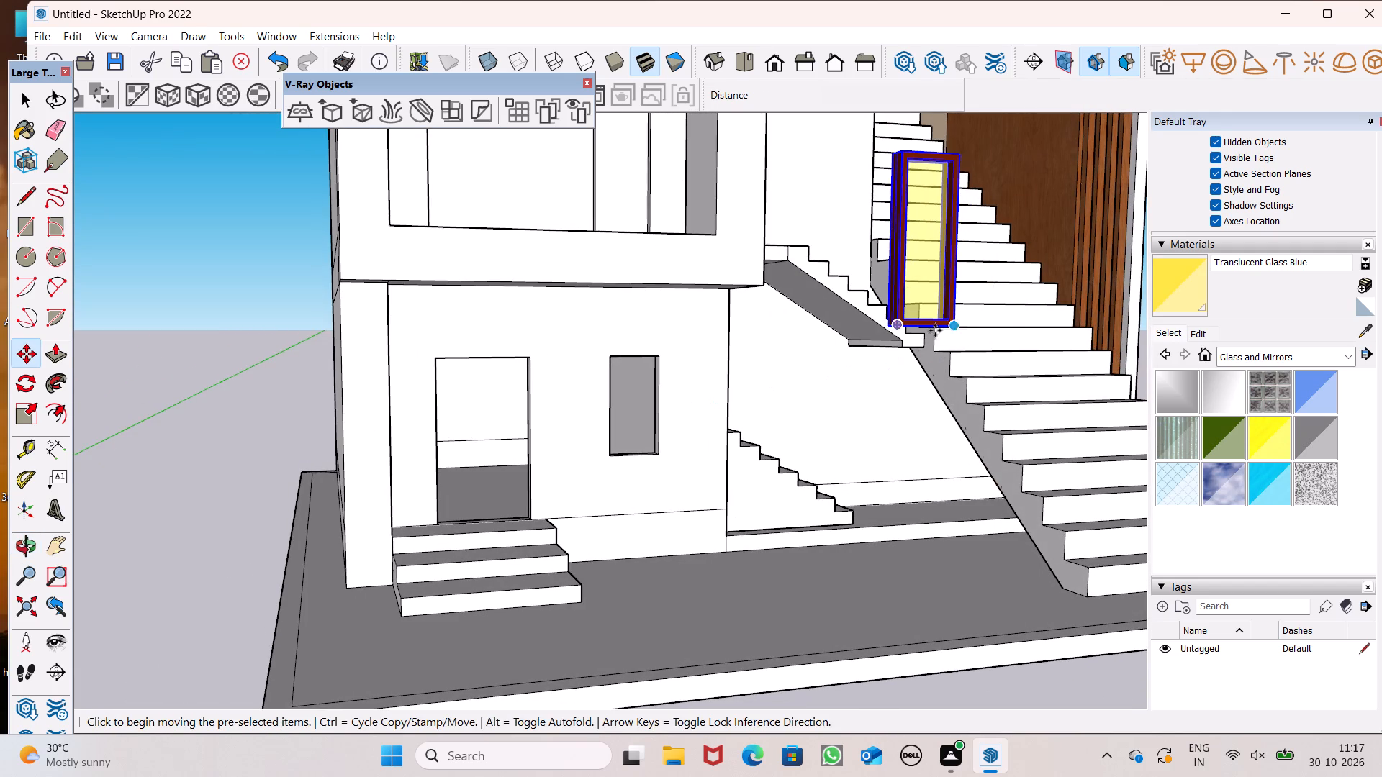
{"action": "left_click_drag", "start_coordinate": [954, 324], "coordinate": [646, 424]}
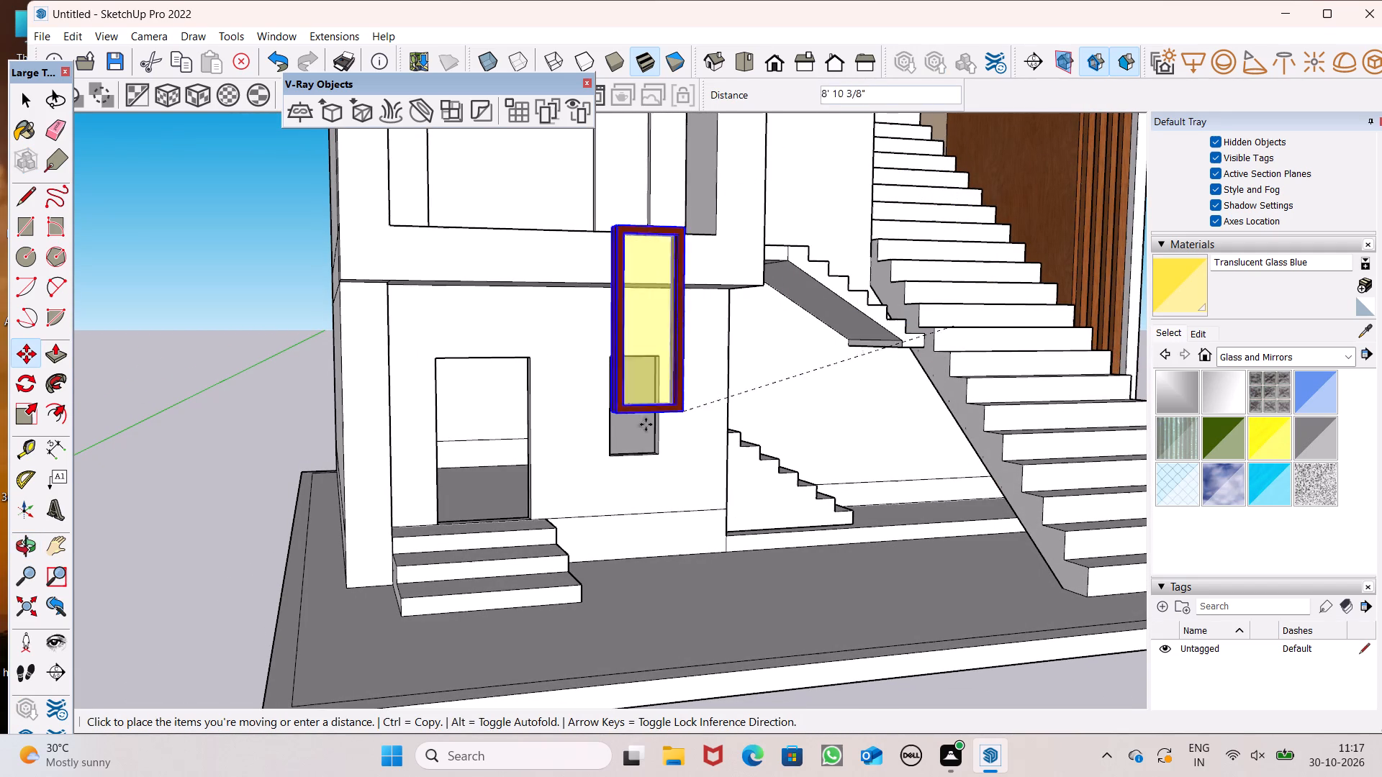
{"action": "left_click_drag", "start_coordinate": [646, 424], "coordinate": [654, 431]}
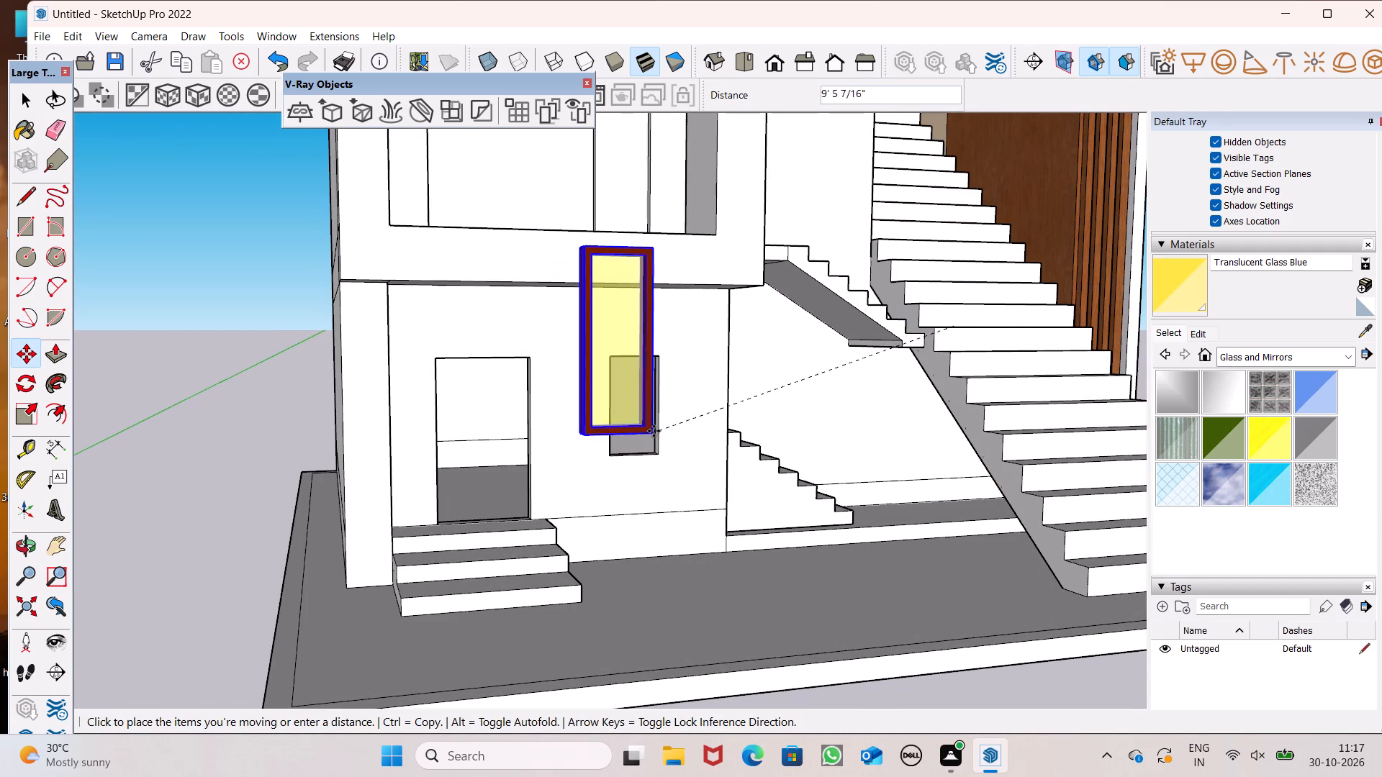
{"action": "left_click_drag", "start_coordinate": [654, 431], "coordinate": [735, 556]}
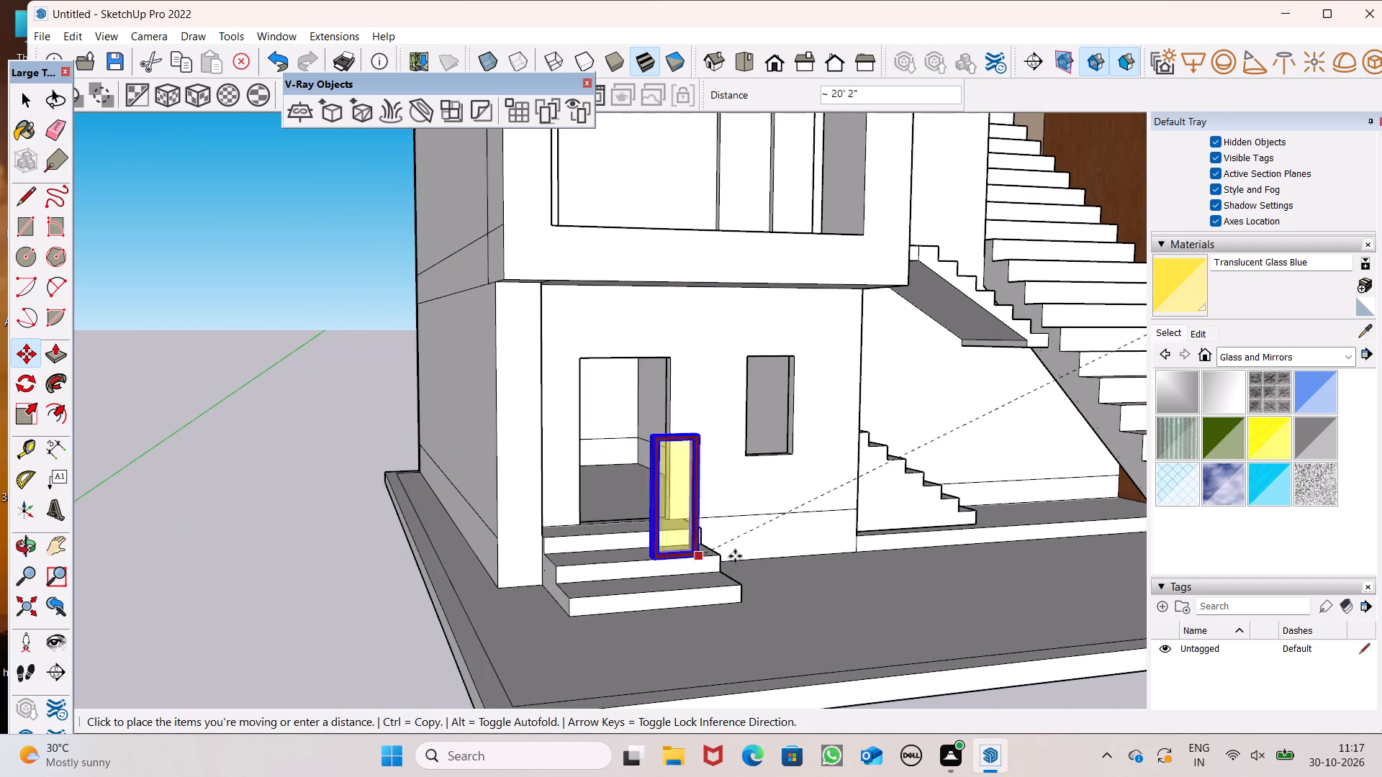
{"action": "left_click_drag", "start_coordinate": [735, 556], "coordinate": [789, 453]}
Scale the ground-floor window uniformly to about 0.85 so its top drops below the opening's head.
{"action": "scroll", "coordinate": [749, 433], "scroll_direction": "up", "scroll_amount": 8}
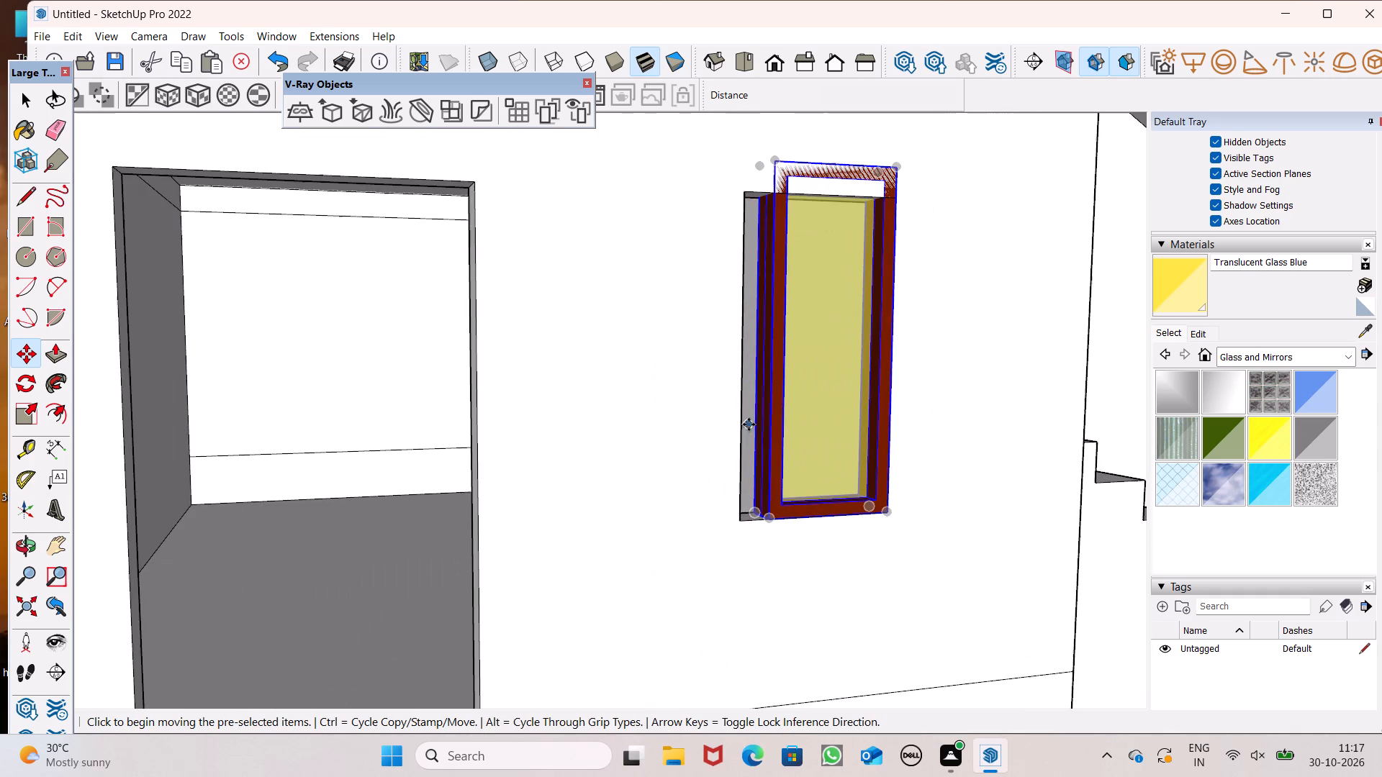
{"action": "scroll", "coordinate": [774, 472], "scroll_direction": "down", "scroll_amount": 3}
{"action": "middle_click_drag", "start_coordinate": [800, 482], "coordinate": [739, 586]}
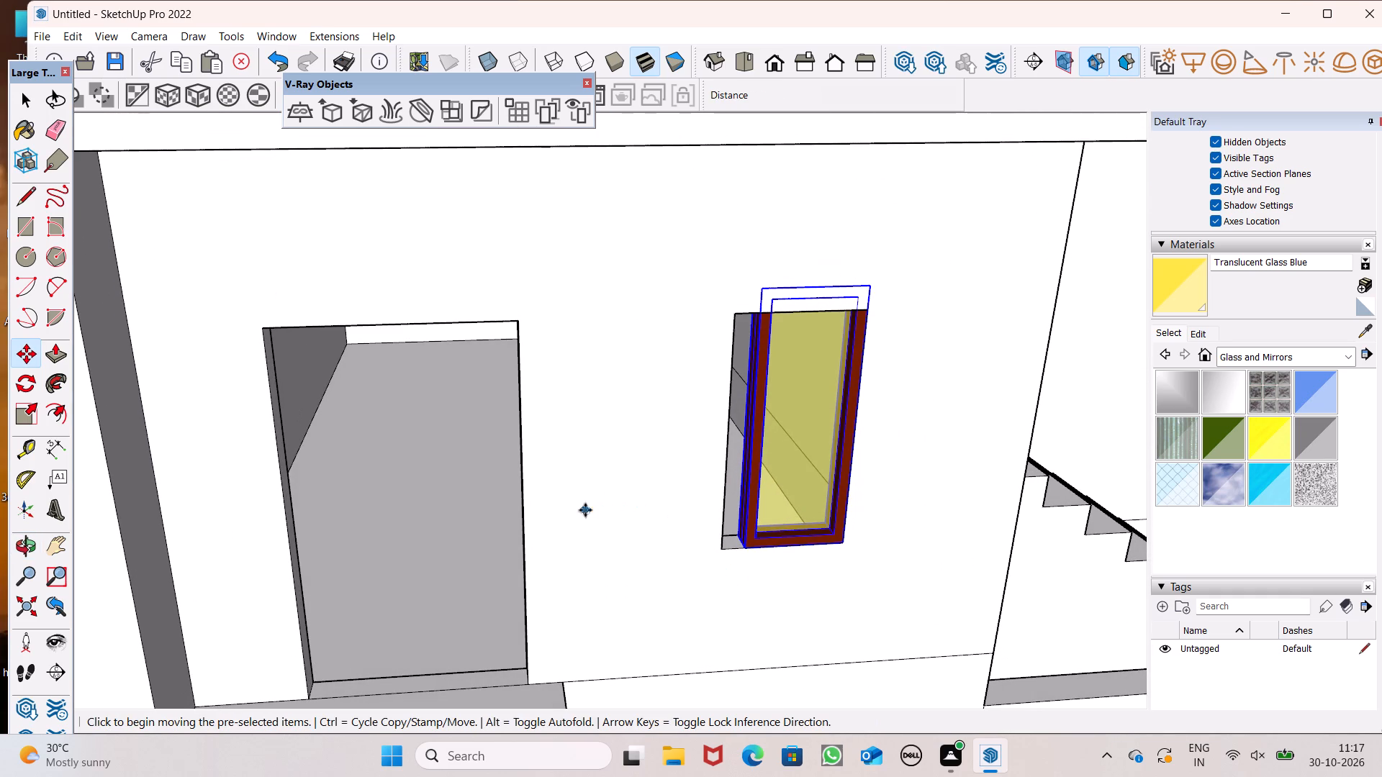
{"action": "left_click", "coordinate": [30, 410]}
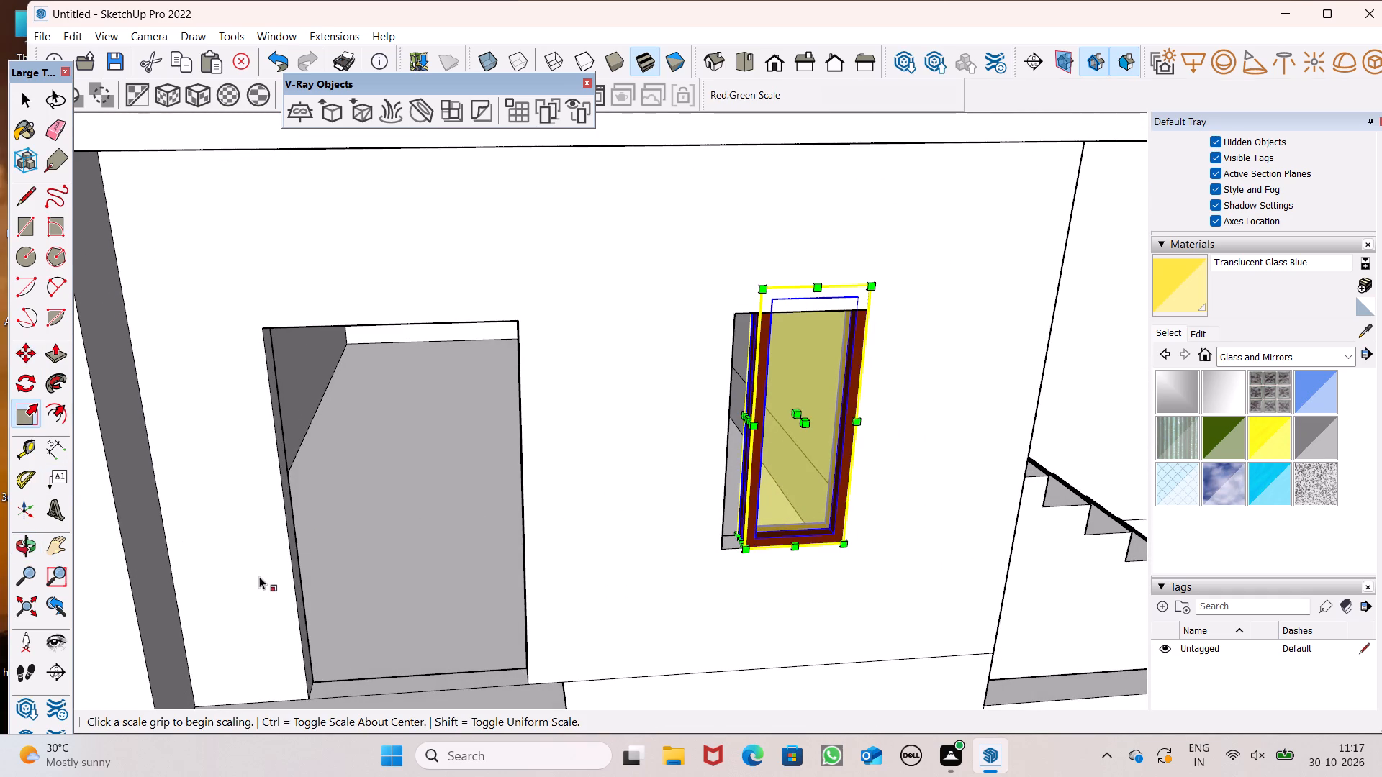
{"action": "scroll", "coordinate": [260, 577], "scroll_direction": "down", "scroll_amount": 1}
{"action": "scroll", "coordinate": [774, 385], "scroll_direction": "up", "scroll_amount": 3}
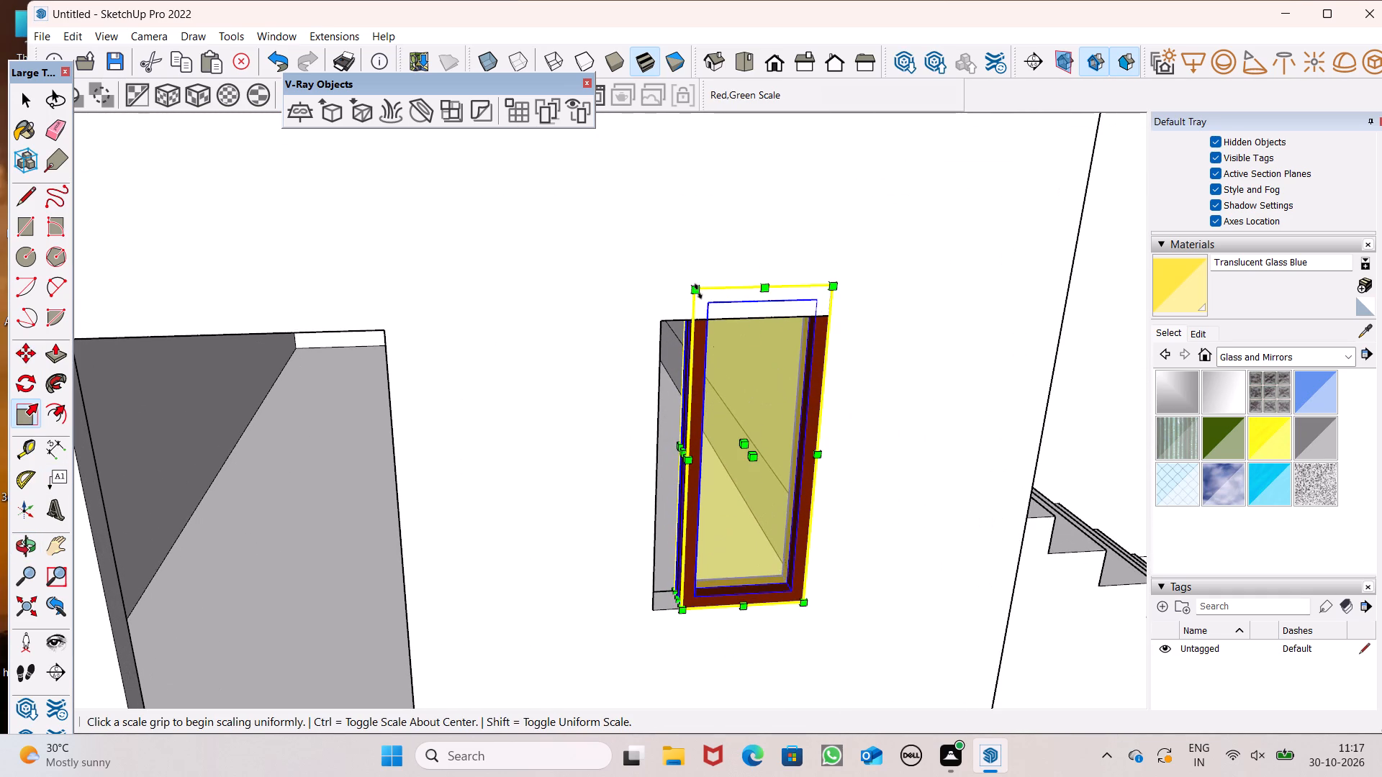
{"action": "left_click_drag", "start_coordinate": [698, 291], "coordinate": [713, 340]}
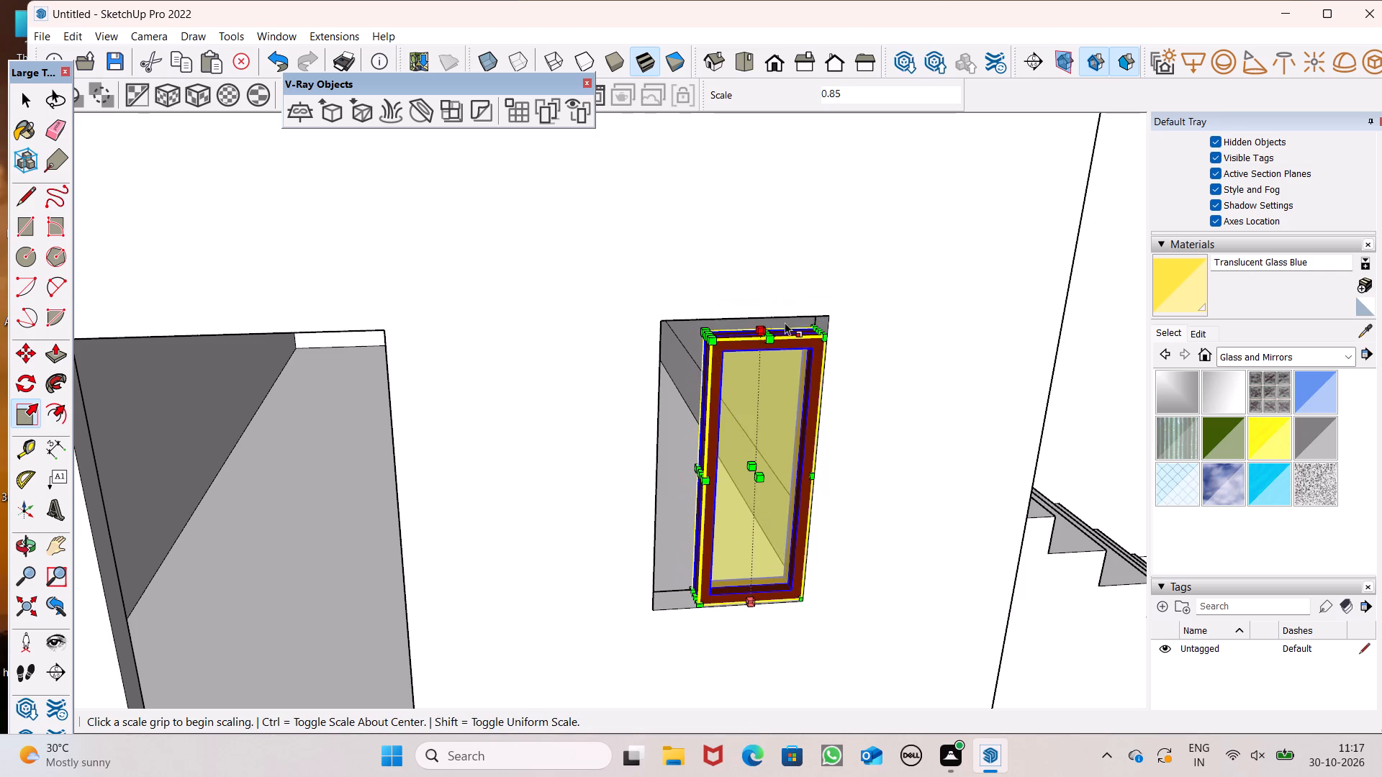
Stretch the window's height by about 1.08 up to the opening's head and widen it to the opening's far side.
{"action": "scroll", "coordinate": [766, 299], "scroll_direction": "up", "scroll_amount": 7}
{"action": "left_click_drag", "start_coordinate": [762, 369], "coordinate": [780, 337]}
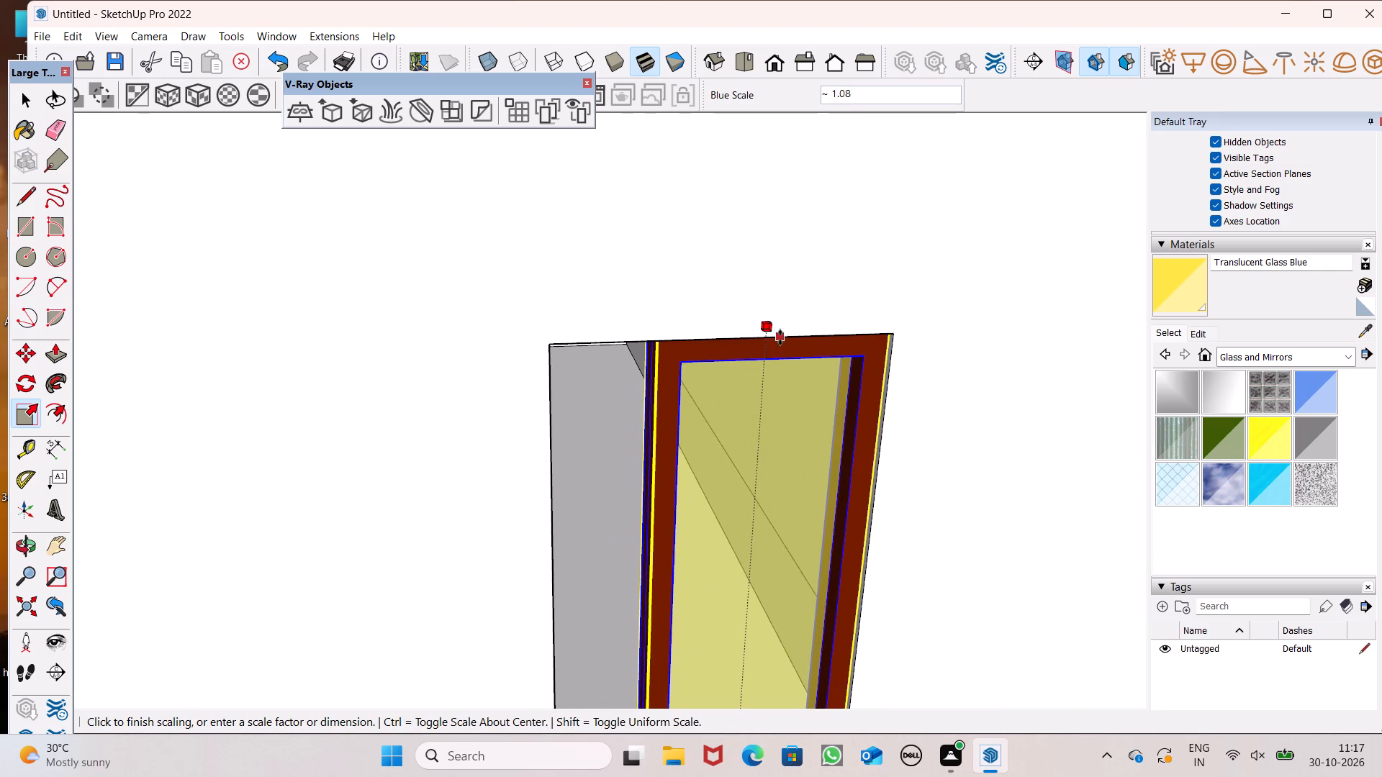
{"action": "left_click_drag", "start_coordinate": [780, 337], "coordinate": [782, 336]}
{"action": "scroll", "coordinate": [752, 329], "scroll_direction": "down", "scroll_amount": 4}
{"action": "left_click_drag", "start_coordinate": [677, 529], "coordinate": [658, 530]}
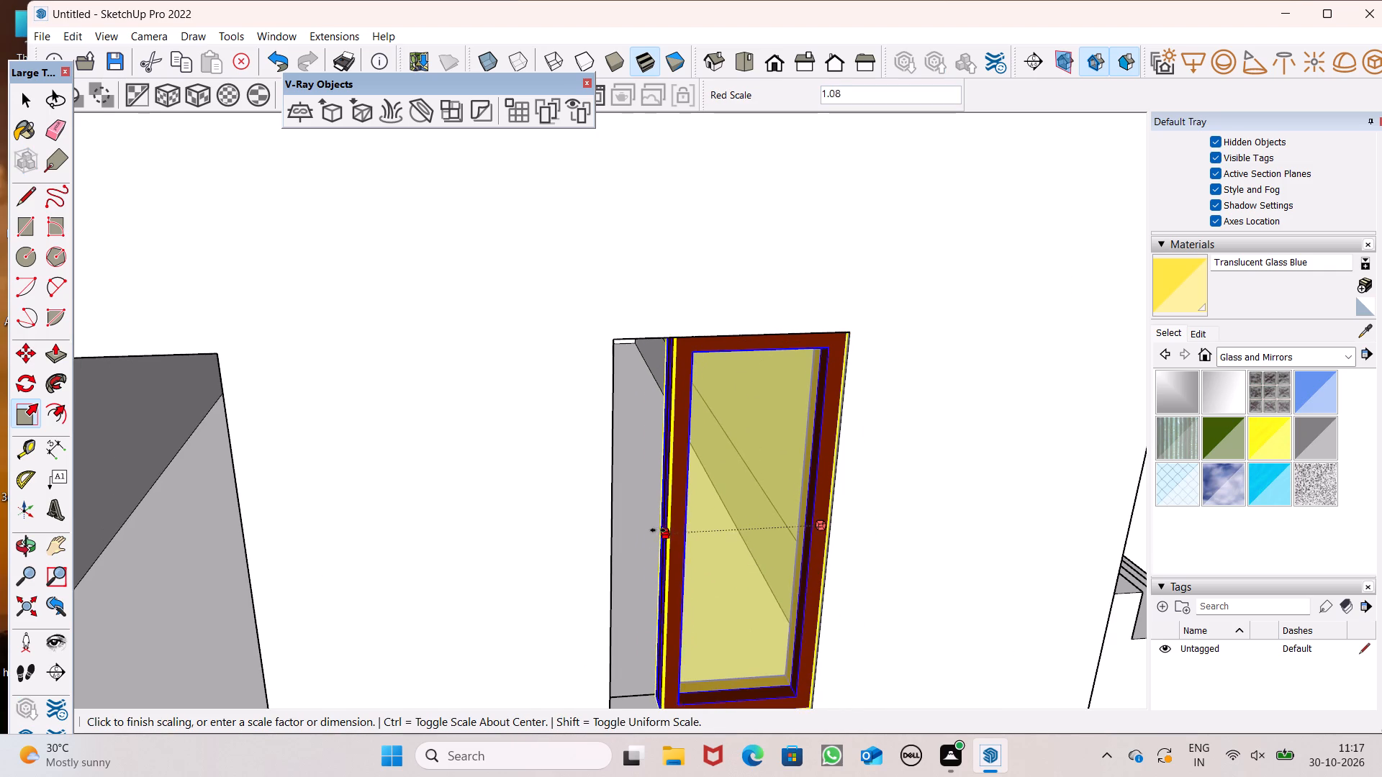
{"action": "left_click_drag", "start_coordinate": [658, 530], "coordinate": [608, 531]}
{"action": "scroll", "coordinate": [605, 458], "scroll_direction": "down", "scroll_amount": 14}
{"action": "middle_click_drag", "start_coordinate": [608, 440], "coordinate": [586, 432]}
{"action": "key", "text": "space"}
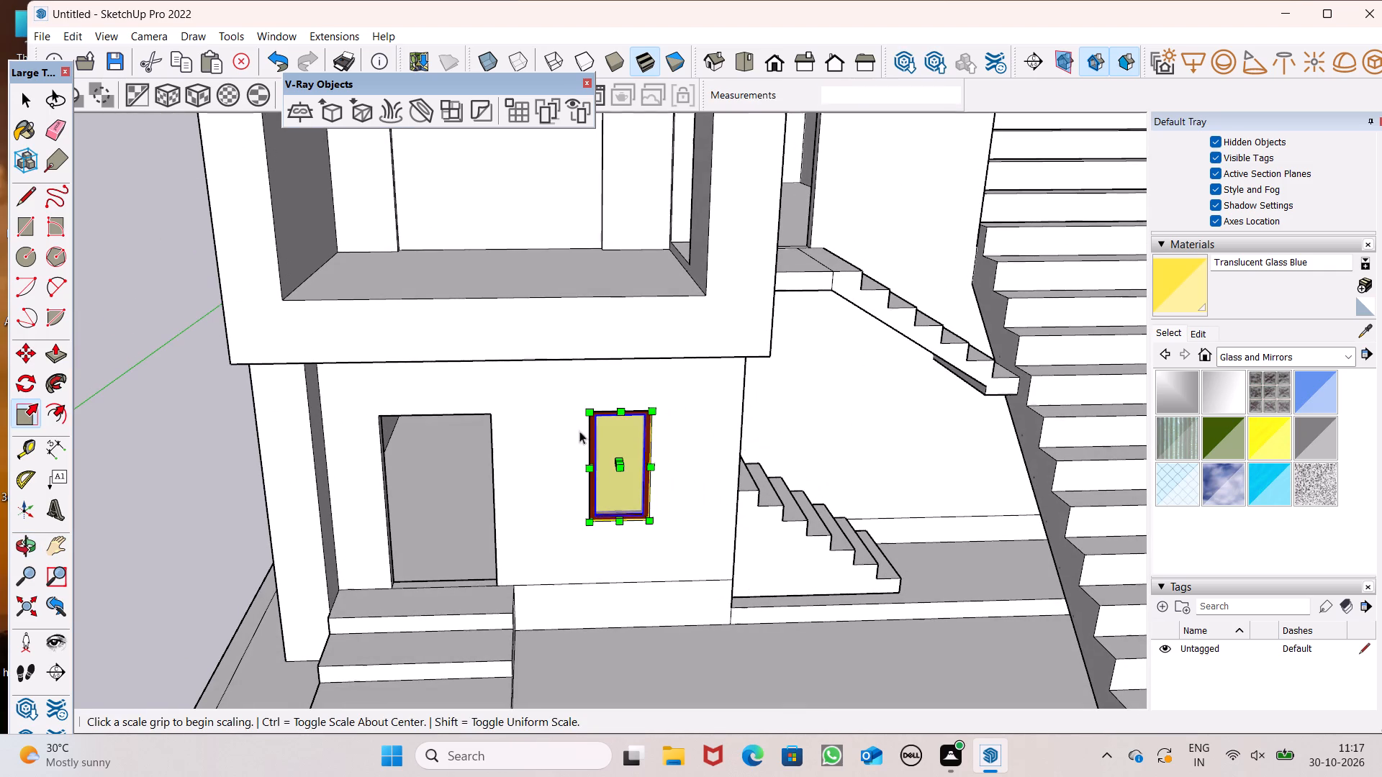
Copy the fitted ground-floor window to the lower corner of the tall wall opening at the upper stair landing.
{"action": "left_click", "coordinate": [48, 422]}
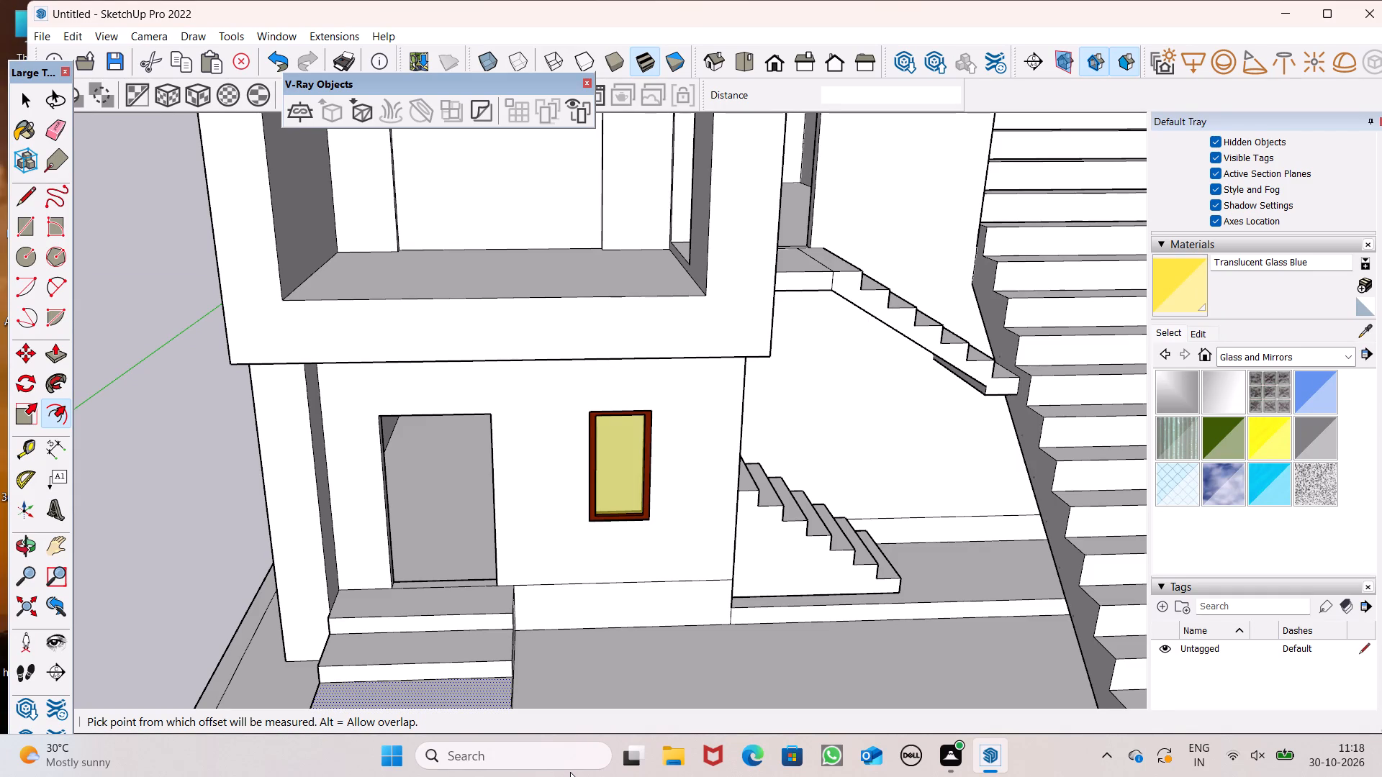
{"action": "scroll", "coordinate": [567, 748], "scroll_direction": "down", "scroll_amount": 3}
{"action": "scroll", "coordinate": [706, 500], "scroll_direction": "down", "scroll_amount": 13}
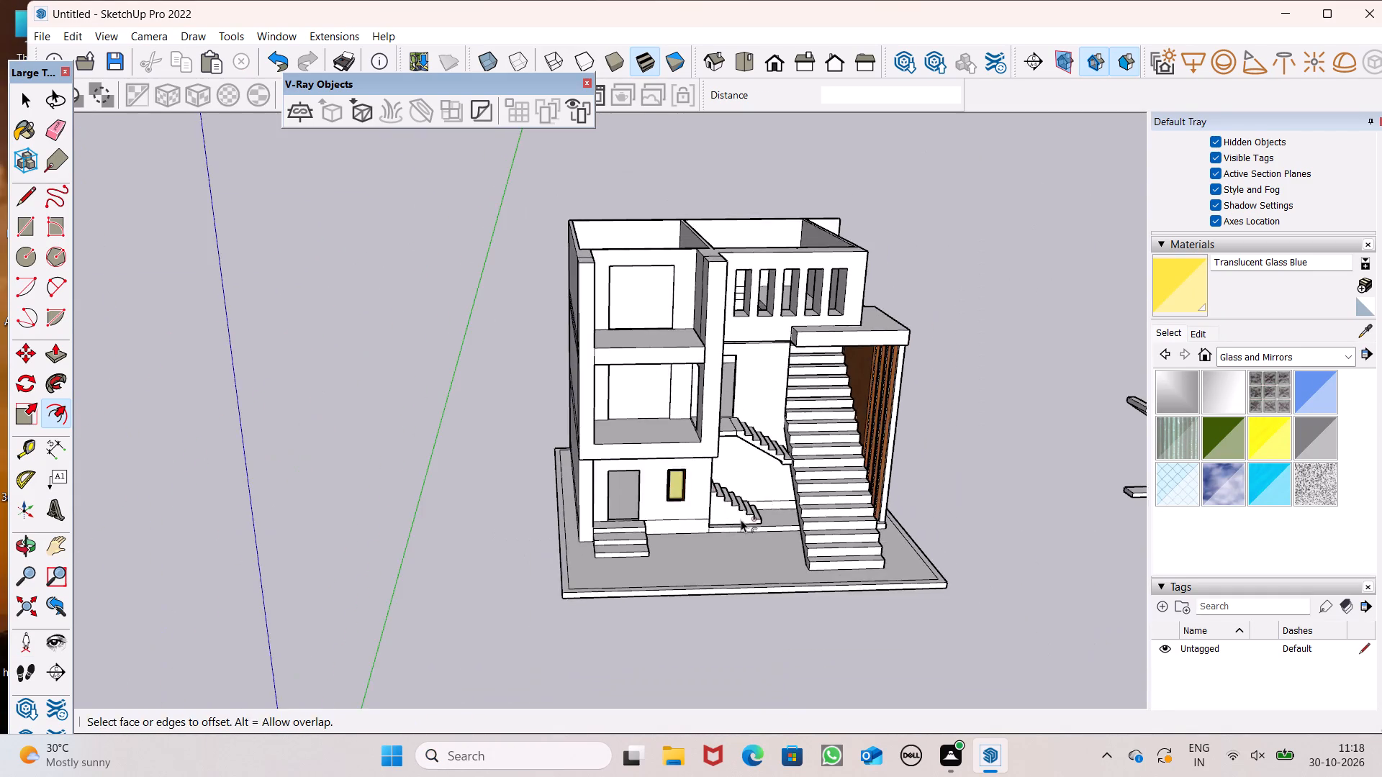
{"action": "middle_click_drag", "start_coordinate": [741, 519], "coordinate": [584, 439]}
{"action": "scroll", "coordinate": [584, 439], "scroll_direction": "up", "scroll_amount": 7}
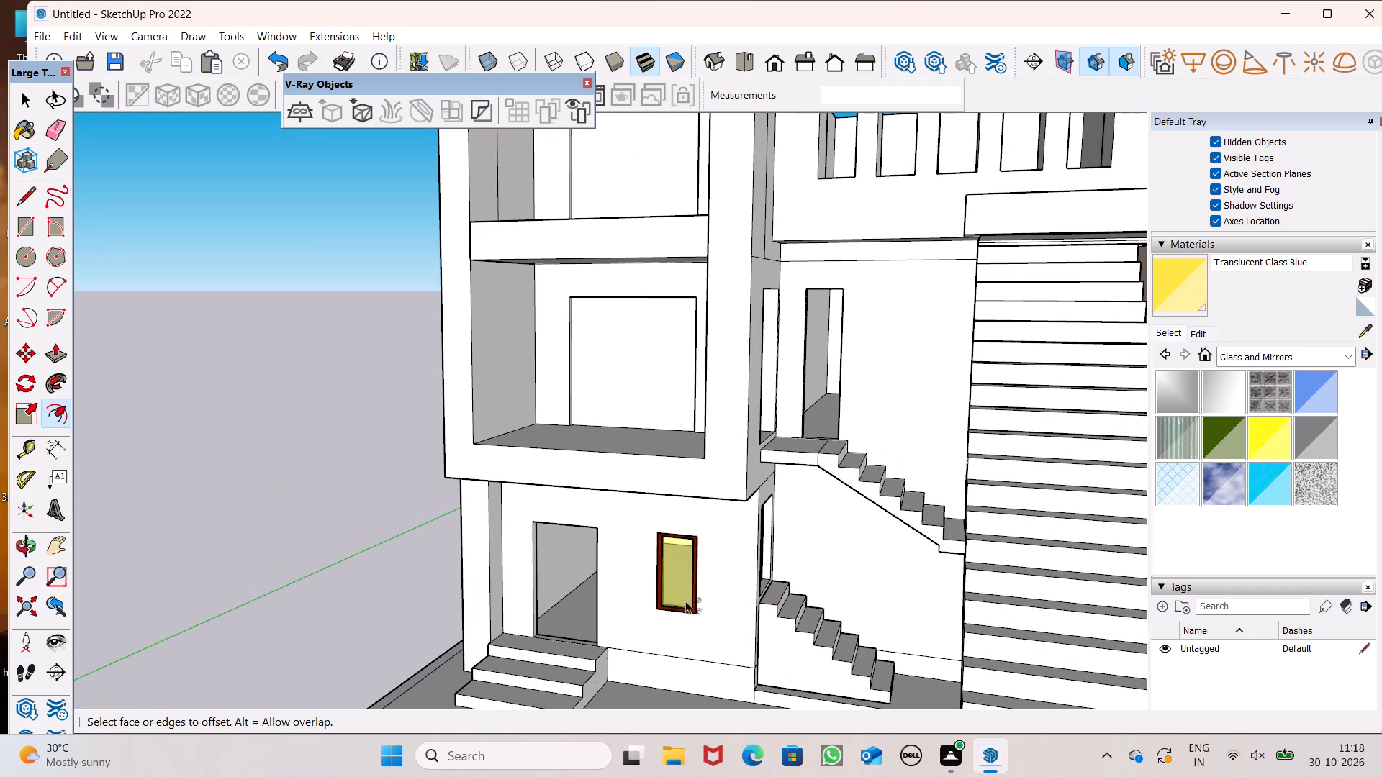
{"action": "left_click", "coordinate": [687, 589]}
{"action": "key", "text": "space"}
{"action": "left_click", "coordinate": [677, 577]}
{"action": "scroll", "coordinate": [652, 574], "scroll_direction": "down", "scroll_amount": 1}
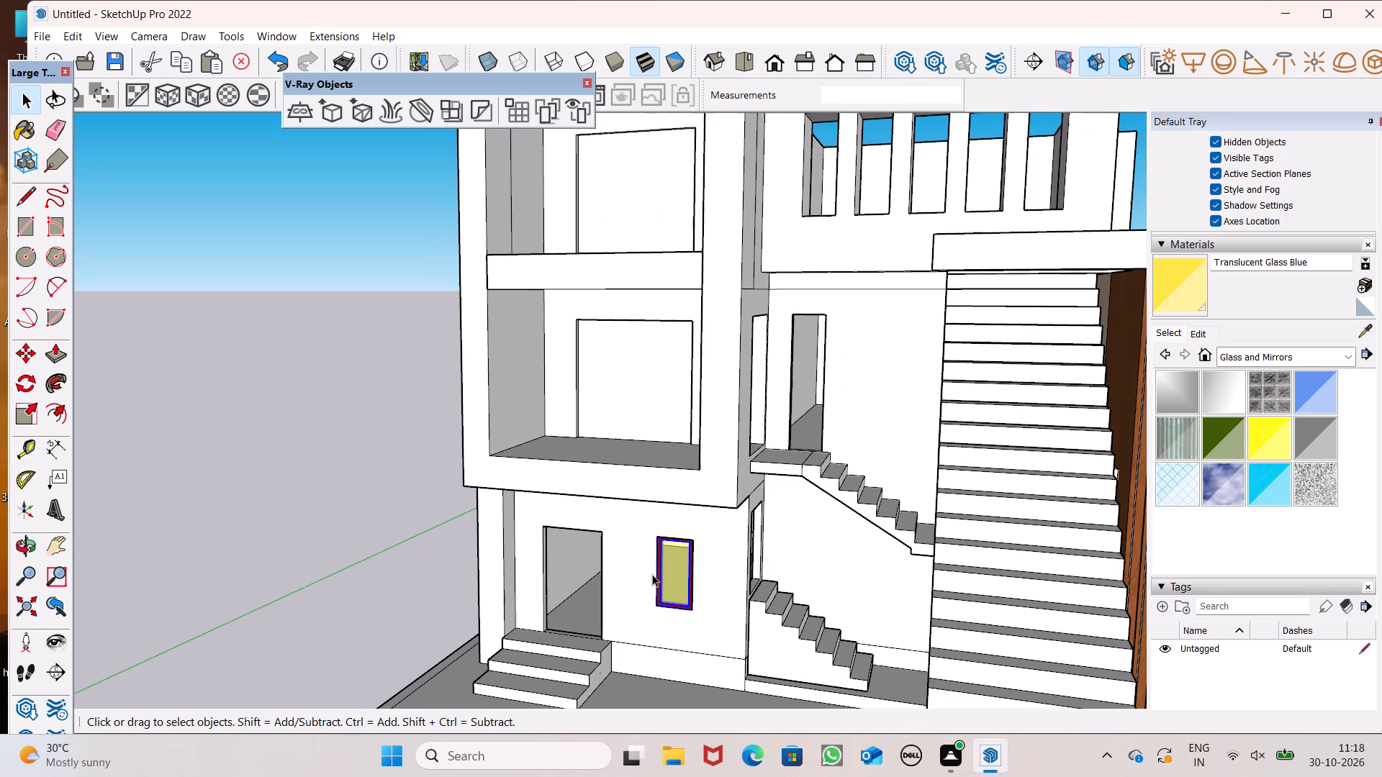
{"action": "key", "text": "m"}
{"action": "key", "text": "Return"}
{"action": "left_click_drag", "start_coordinate": [690, 610], "coordinate": [702, 601]}
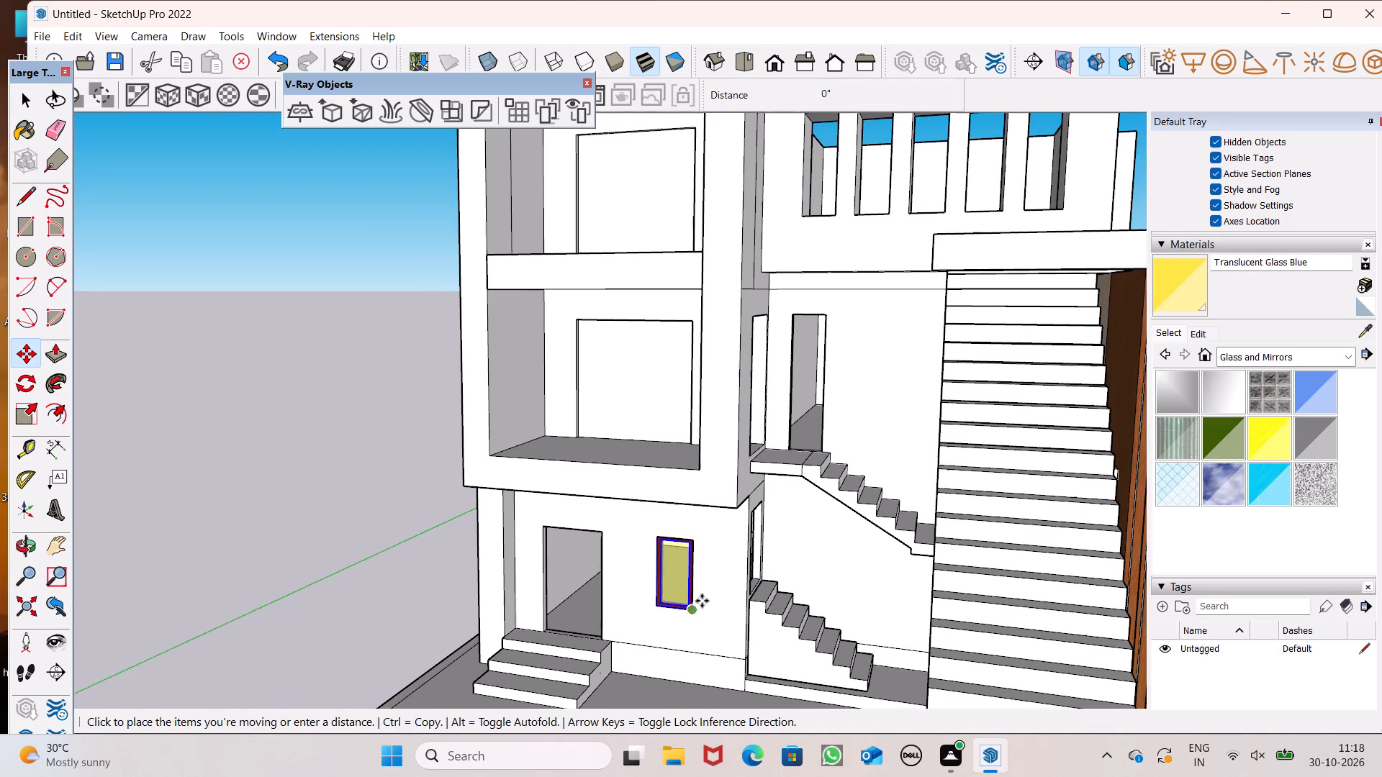
{"action": "left_click_drag", "start_coordinate": [702, 601], "coordinate": [819, 450]}
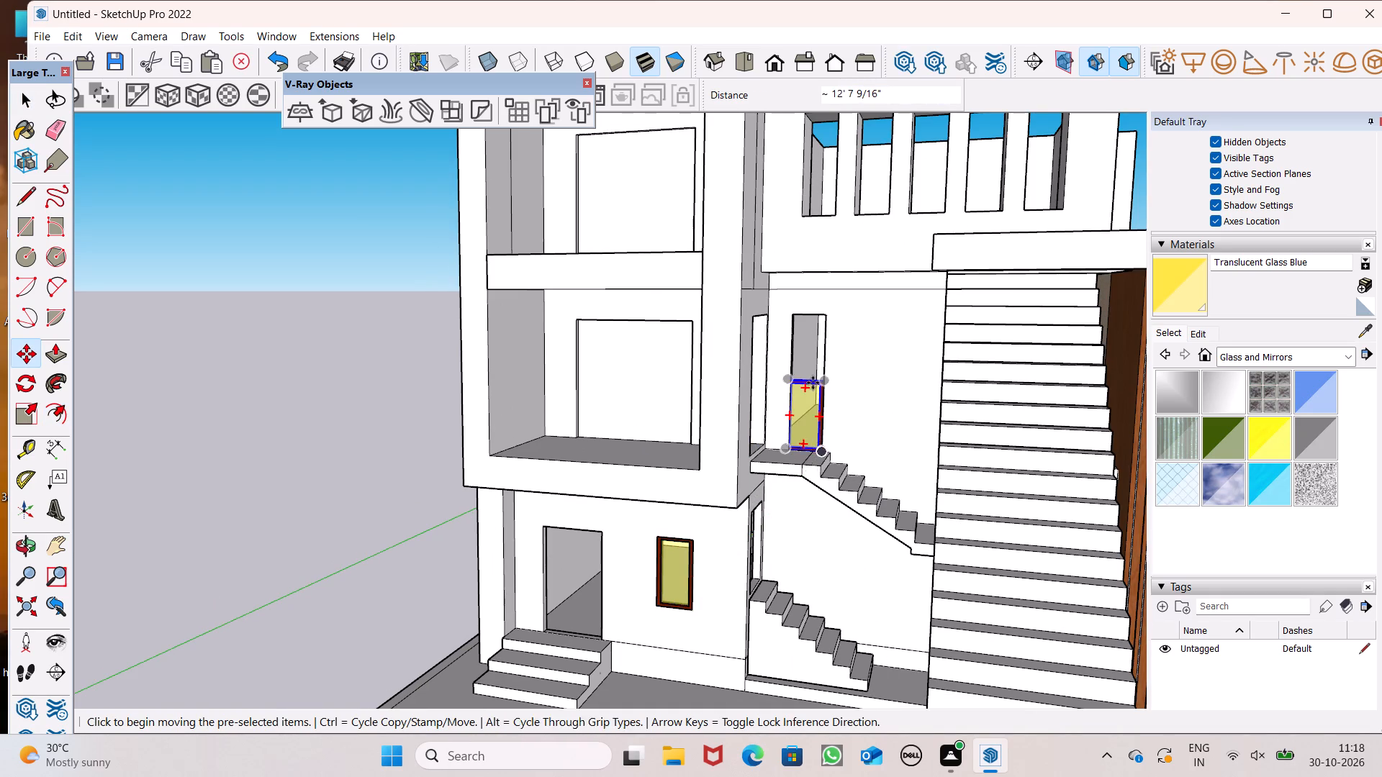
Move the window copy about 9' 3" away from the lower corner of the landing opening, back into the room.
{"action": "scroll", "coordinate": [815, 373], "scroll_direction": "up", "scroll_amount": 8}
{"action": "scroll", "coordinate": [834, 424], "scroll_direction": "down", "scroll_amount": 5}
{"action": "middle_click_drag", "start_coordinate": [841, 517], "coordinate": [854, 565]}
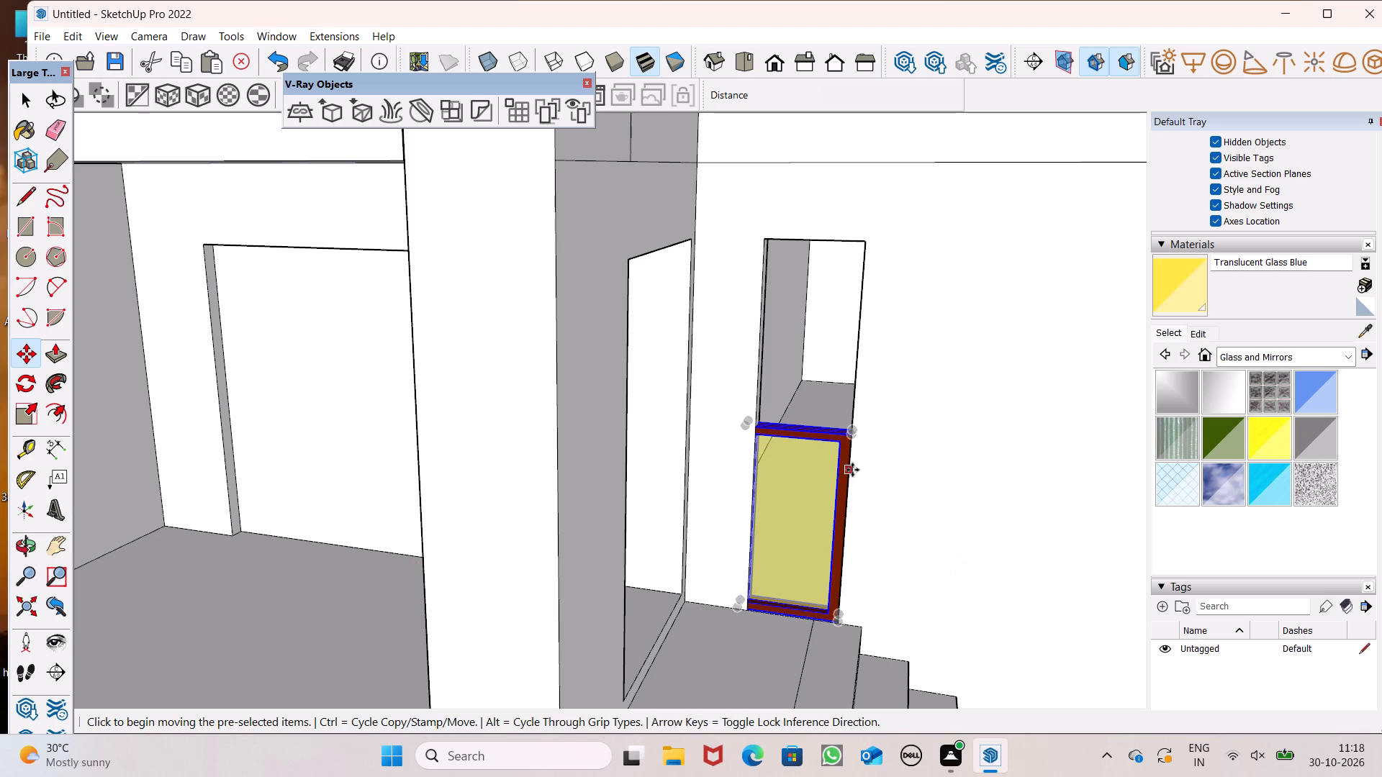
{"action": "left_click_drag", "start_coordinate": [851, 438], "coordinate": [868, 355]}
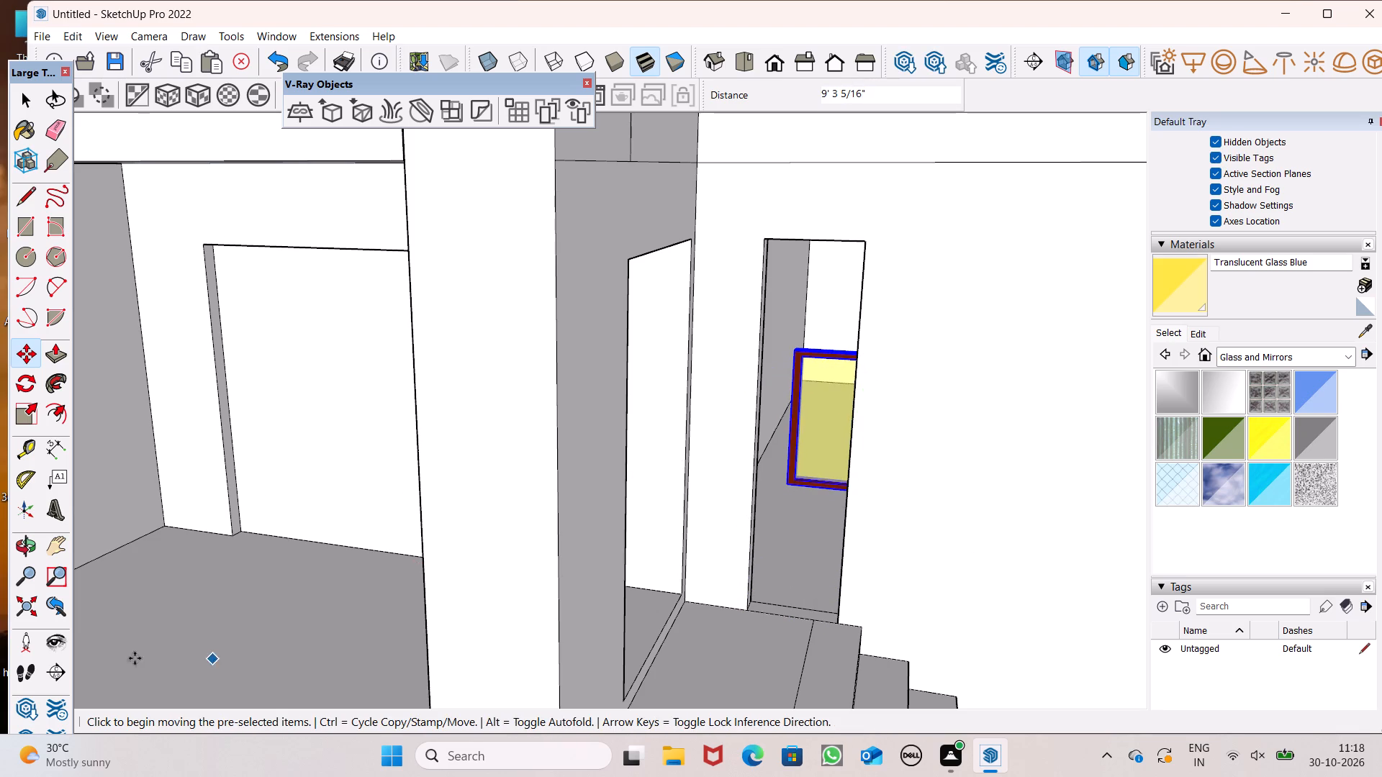
Push/Pull the sill of the tall landing opening up about 7 5/16", and lower it back about 2 9/16".
{"action": "left_click", "coordinate": [60, 356]}
{"action": "scroll", "coordinate": [754, 580], "scroll_direction": "up", "scroll_amount": 2}
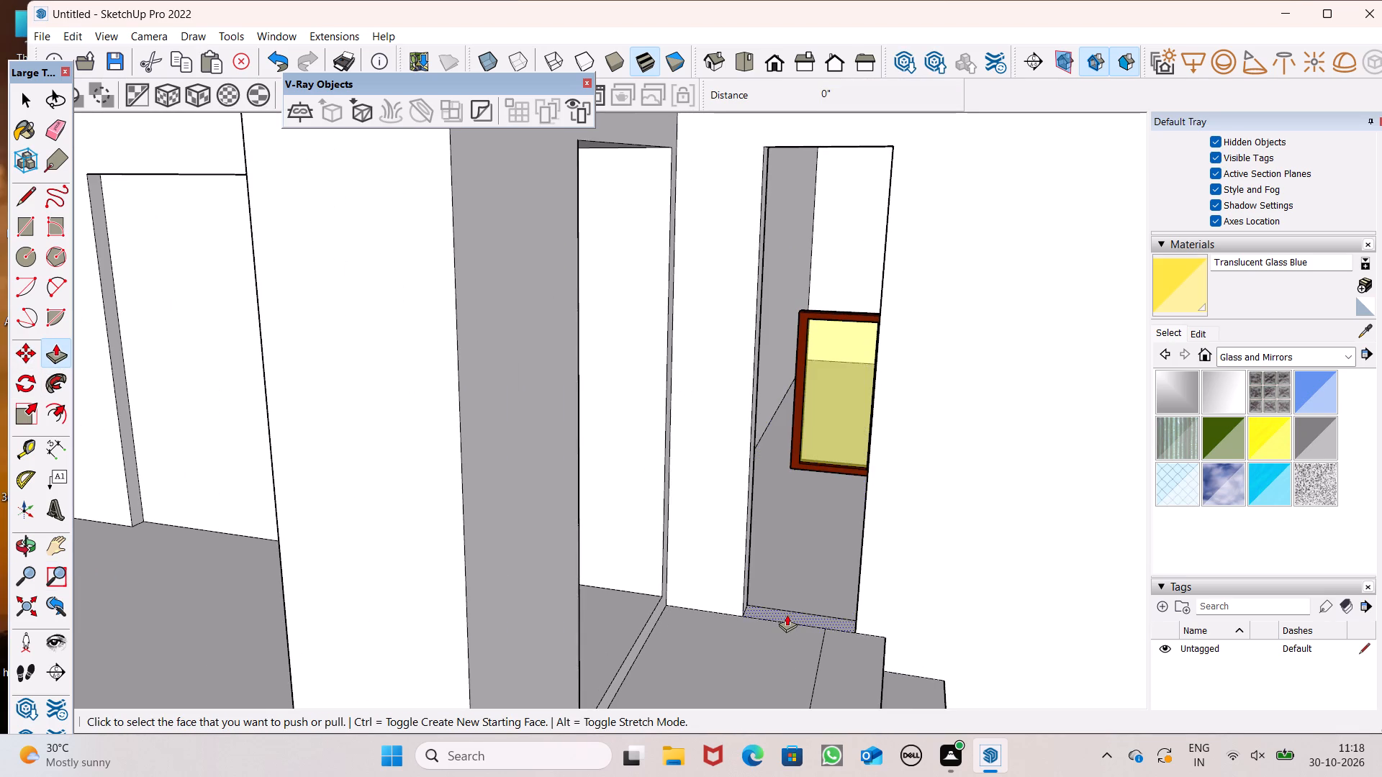
{"action": "left_click_drag", "start_coordinate": [785, 614], "coordinate": [782, 584]}
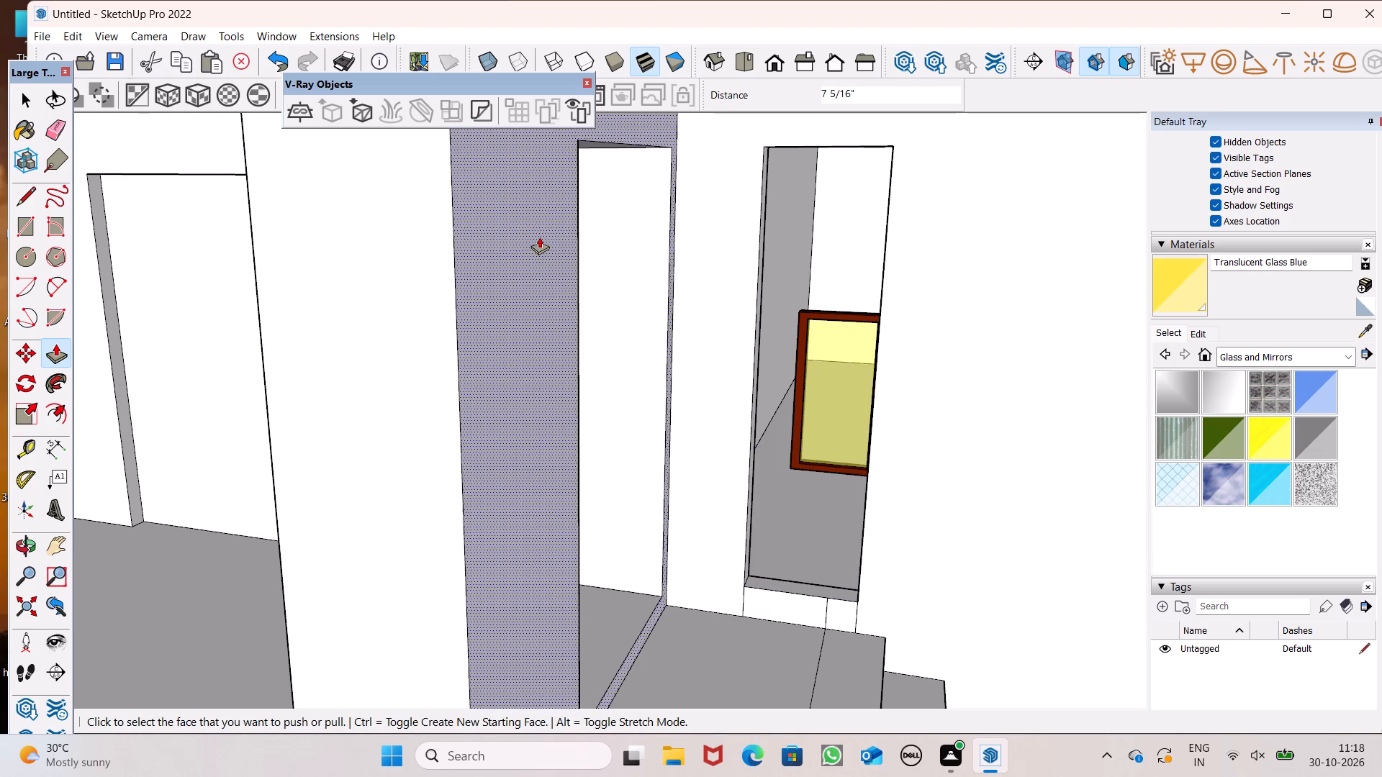
{"action": "scroll", "coordinate": [699, 596], "scroll_direction": "up", "scroll_amount": 5}
{"action": "left_click_drag", "start_coordinate": [782, 576], "coordinate": [786, 588]}
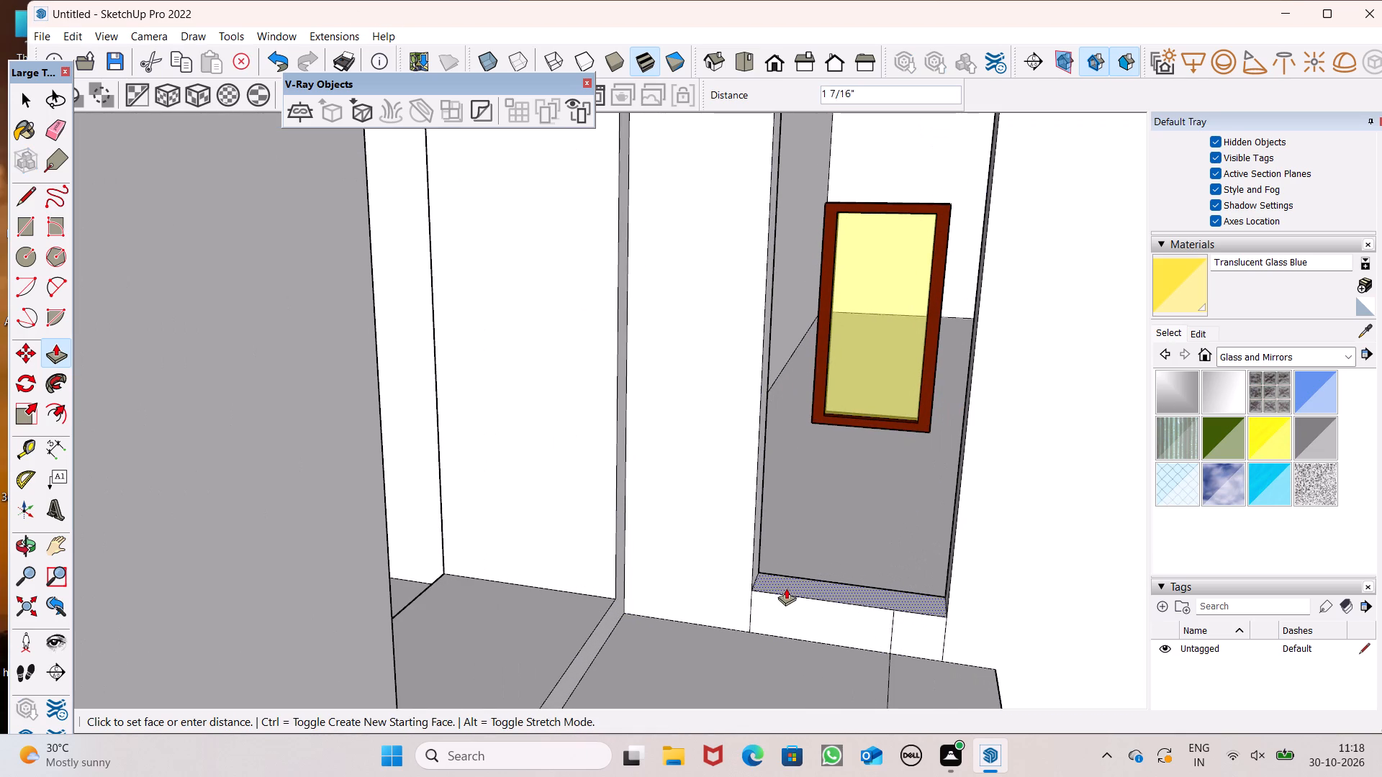
{"action": "left_click_drag", "start_coordinate": [786, 588], "coordinate": [786, 594]}
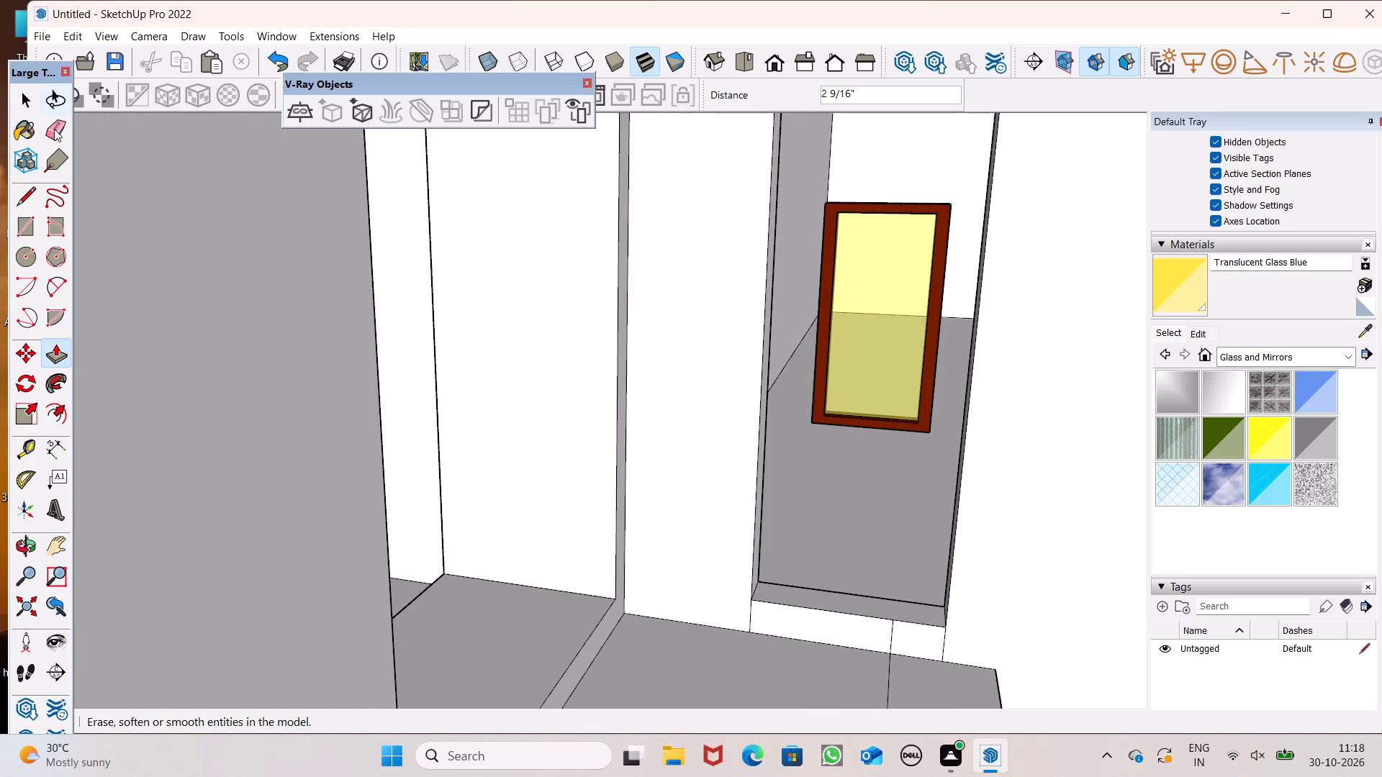
Erase the short vertical edge on the wall face below the landing opening's raised sill.
{"action": "left_click", "coordinate": [55, 130]}
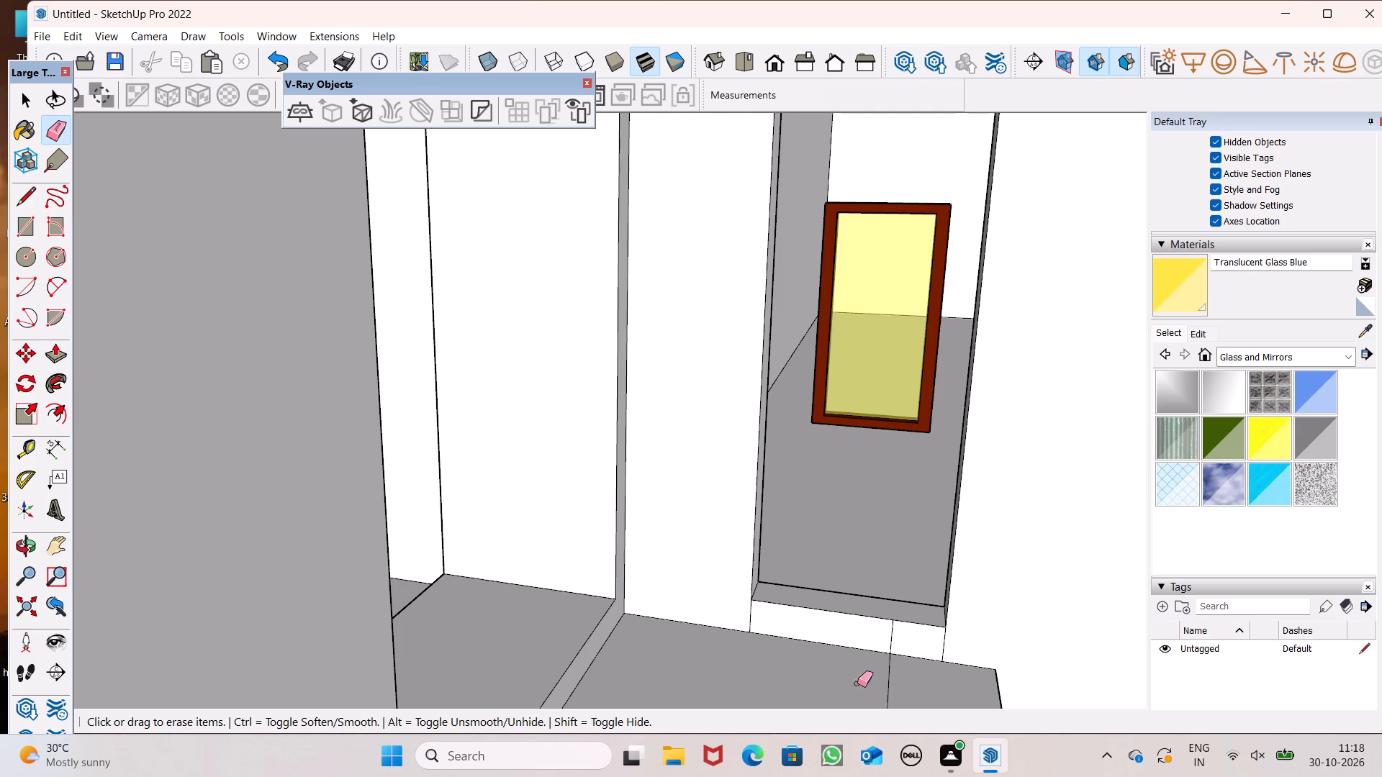
{"action": "left_click", "coordinate": [895, 649]}
Move the window copy out of the room into the landing opening, snapping its lower corner to the raised sill's corner.
{"action": "key", "text": "space"}
{"action": "scroll", "coordinate": [711, 600], "scroll_direction": "down", "scroll_amount": 5}
{"action": "scroll", "coordinate": [683, 524], "scroll_direction": "down", "scroll_amount": 3}
{"action": "left_click", "coordinate": [800, 460]}
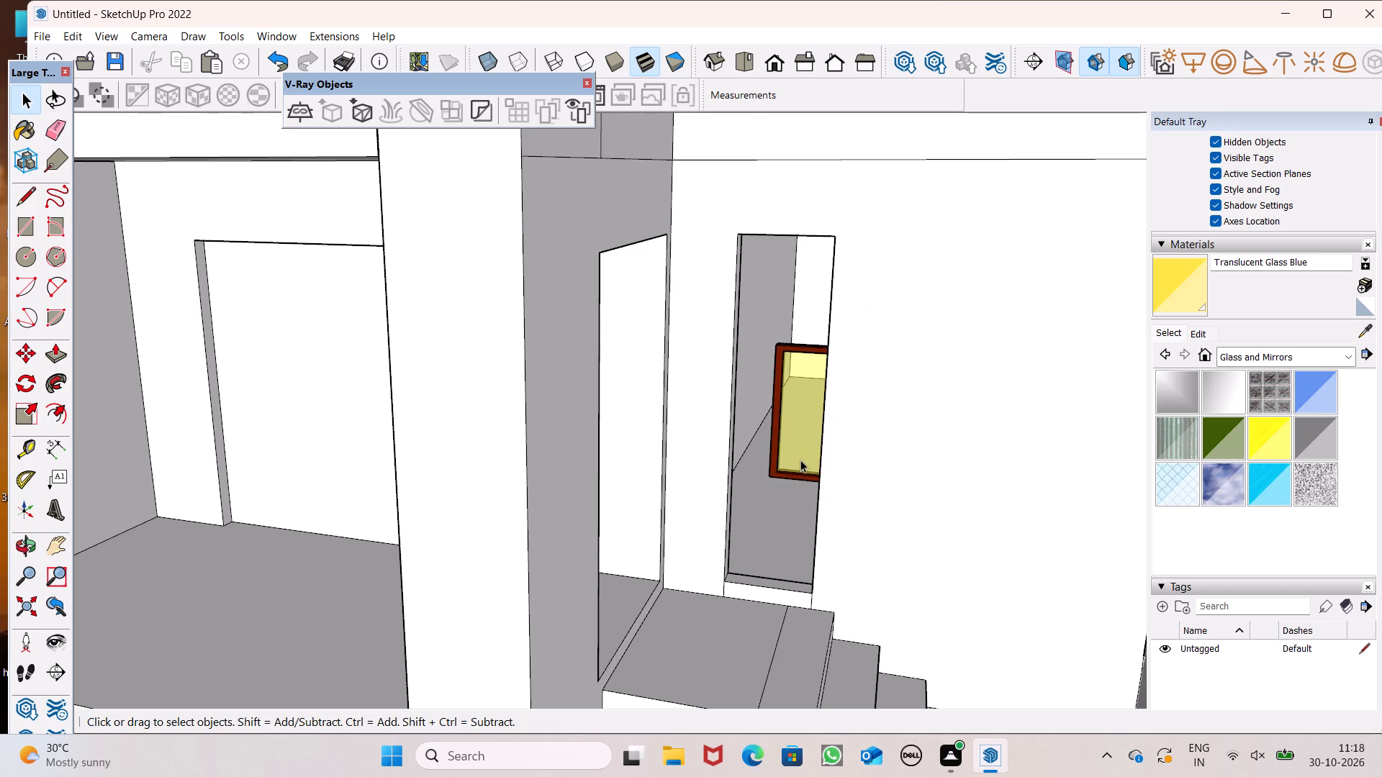
{"action": "middle_click_drag", "start_coordinate": [796, 518], "coordinate": [839, 499]}
{"action": "key", "text": "m"}
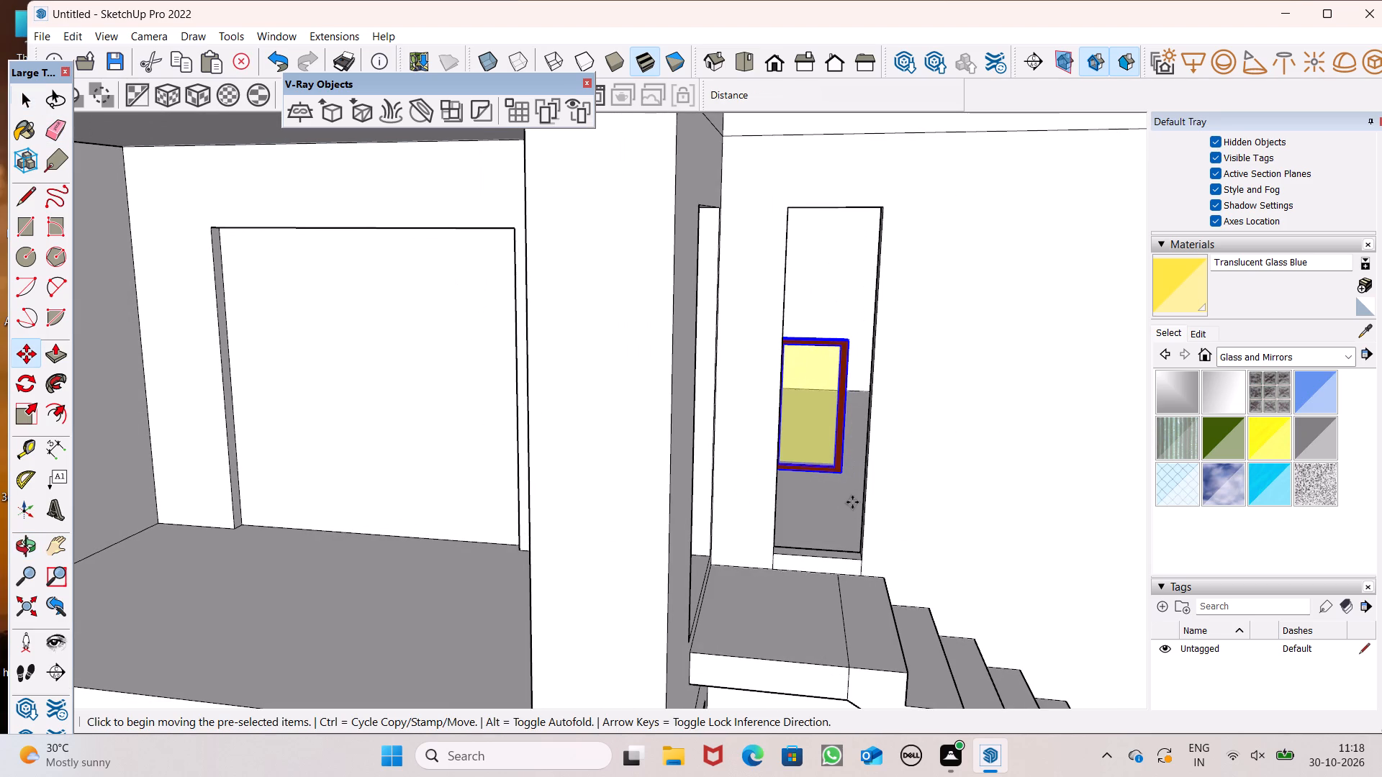
{"action": "key", "text": "Return"}
{"action": "left_click_drag", "start_coordinate": [849, 474], "coordinate": [871, 555]}
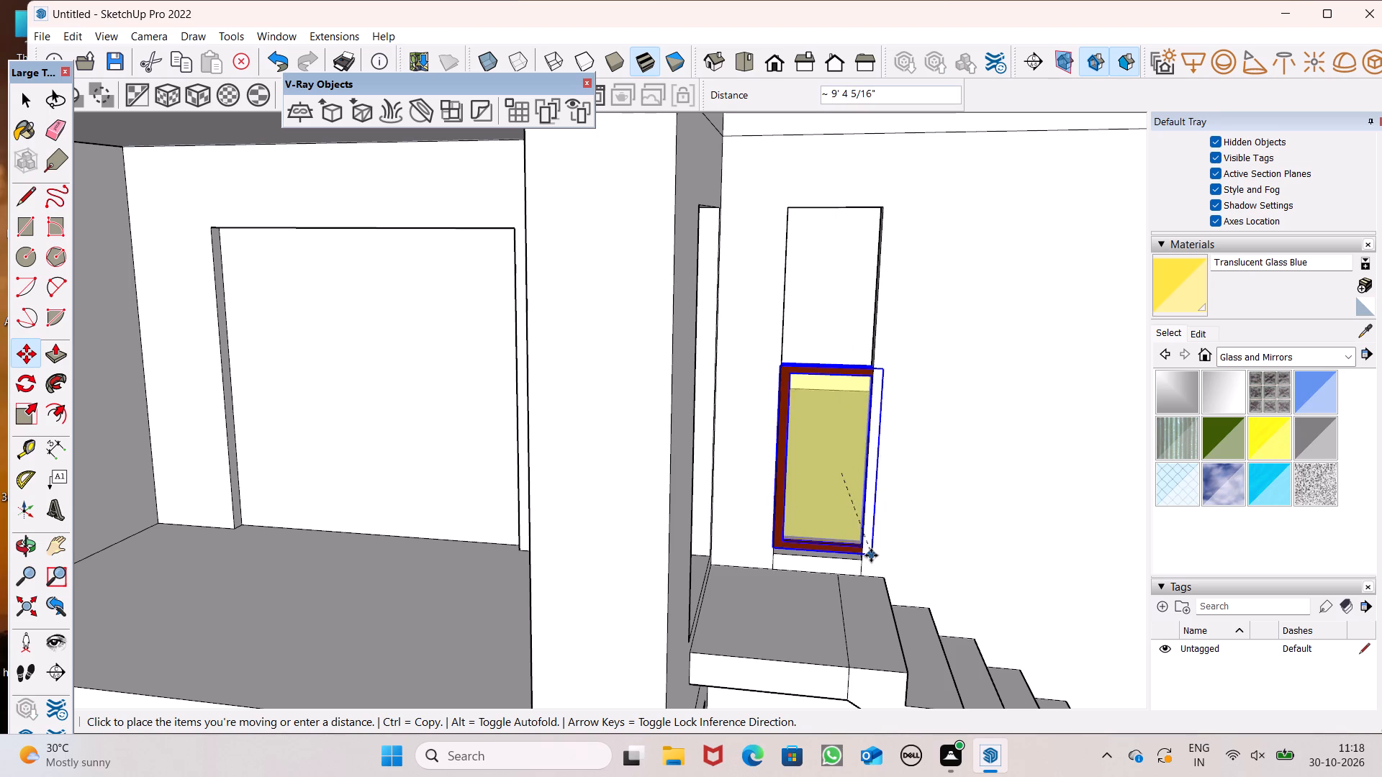
{"action": "left_click_drag", "start_coordinate": [871, 555], "coordinate": [864, 556]}
Uniformly scale the window in the landing opening to about 0.88 so its frame matches the opening's width.
{"action": "scroll", "coordinate": [836, 464], "scroll_direction": "up", "scroll_amount": 1}
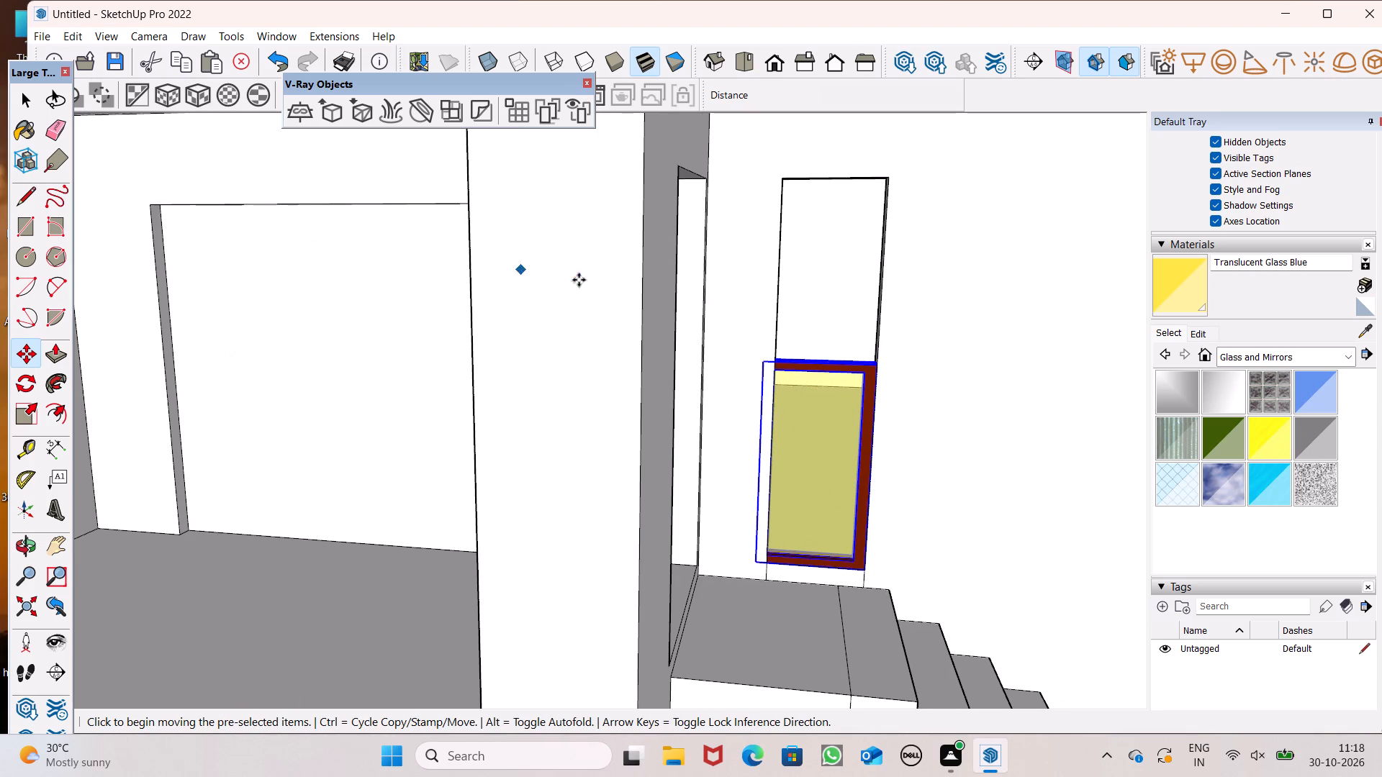
{"action": "scroll", "coordinate": [805, 393], "scroll_direction": "down", "scroll_amount": 6}
{"action": "scroll", "coordinate": [842, 361], "scroll_direction": "up", "scroll_amount": 7}
{"action": "scroll", "coordinate": [833, 366], "scroll_direction": "down", "scroll_amount": 6}
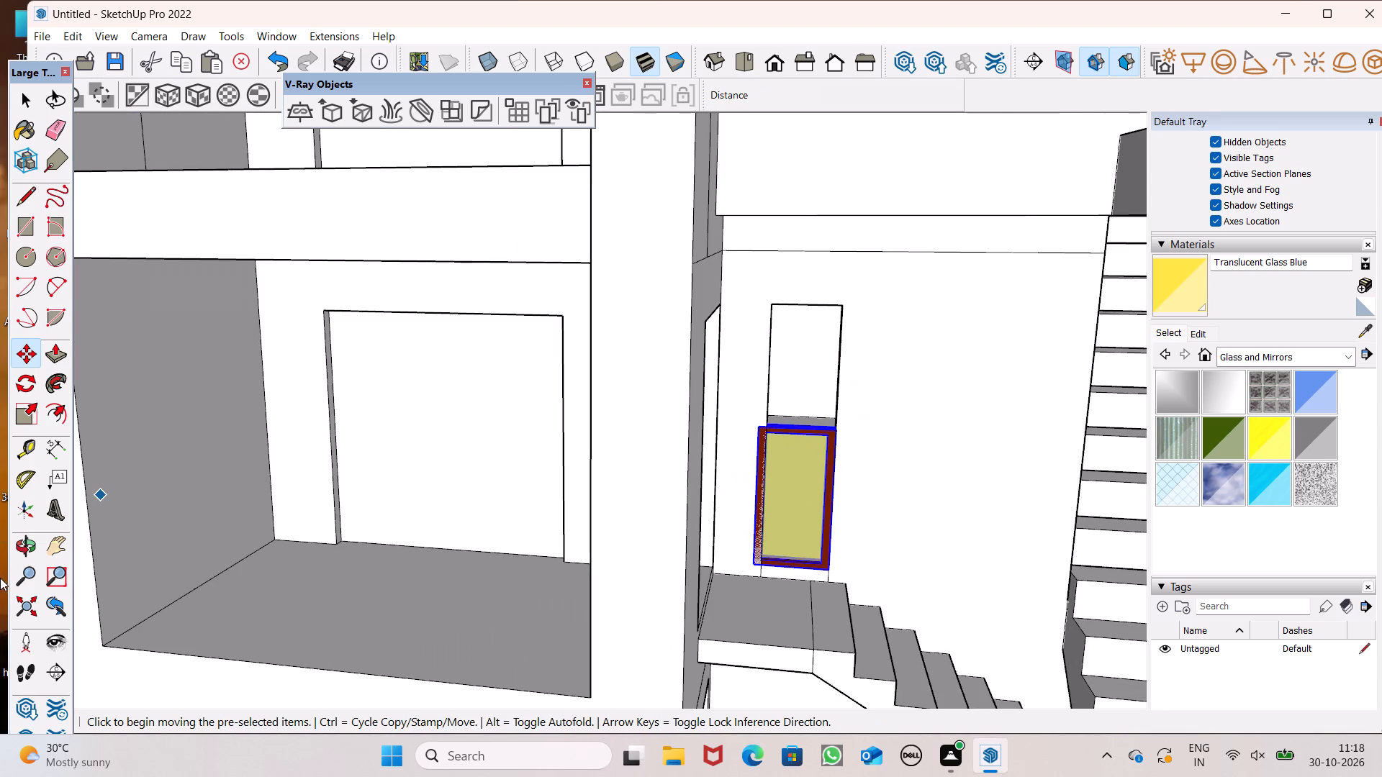
{"action": "left_click", "coordinate": [11, 414]}
{"action": "scroll", "coordinate": [816, 414], "scroll_direction": "up", "scroll_amount": 4}
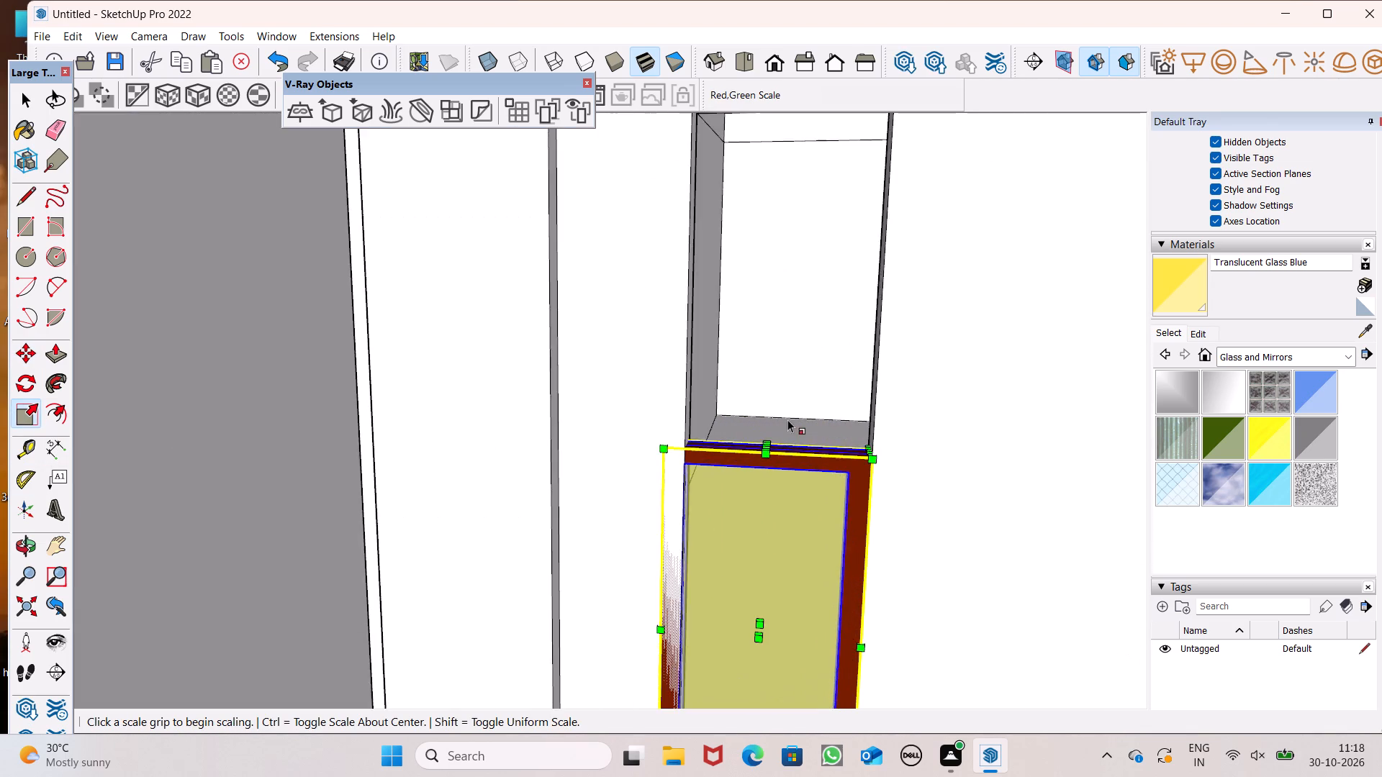
{"action": "scroll", "coordinate": [785, 419], "scroll_direction": "down", "scroll_amount": 2}
{"action": "scroll", "coordinate": [761, 447], "scroll_direction": "up", "scroll_amount": 2}
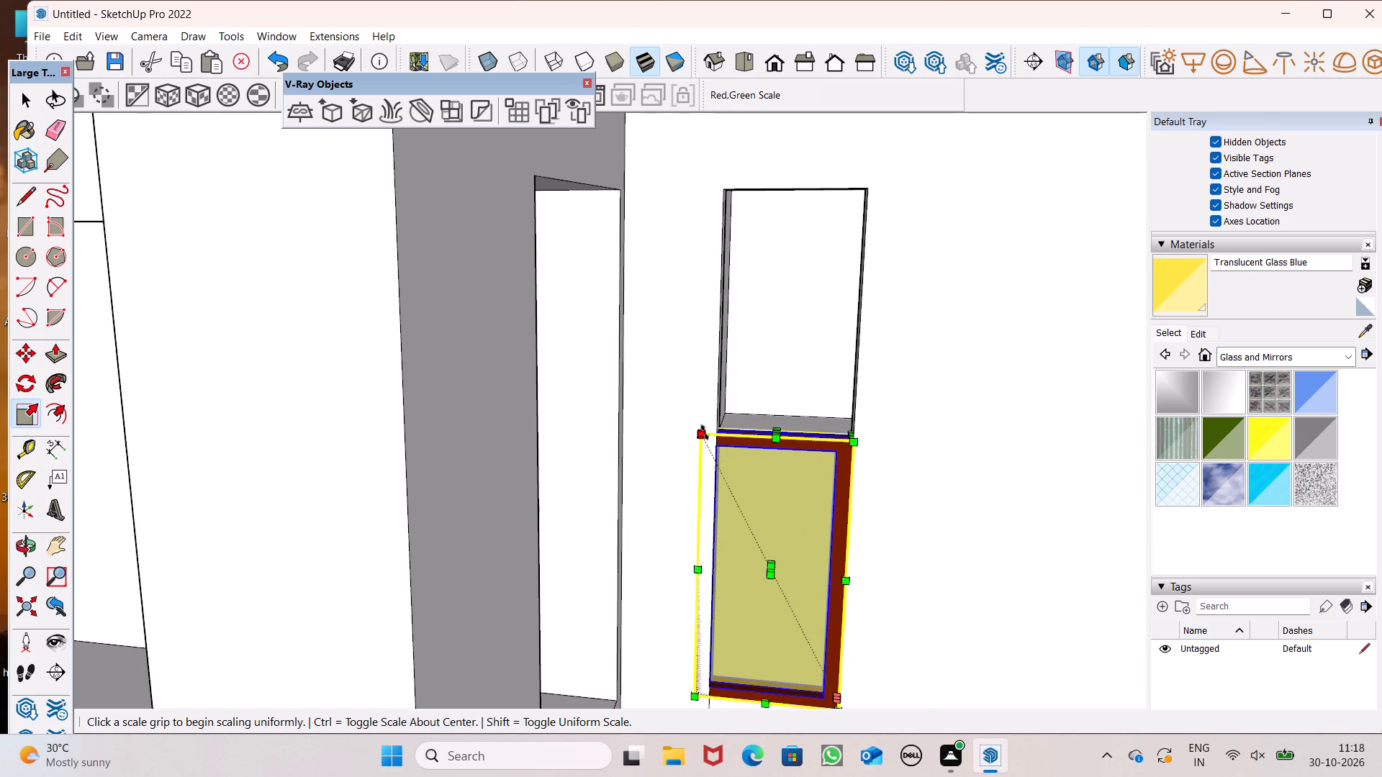
{"action": "left_click_drag", "start_coordinate": [703, 435], "coordinate": [719, 466]}
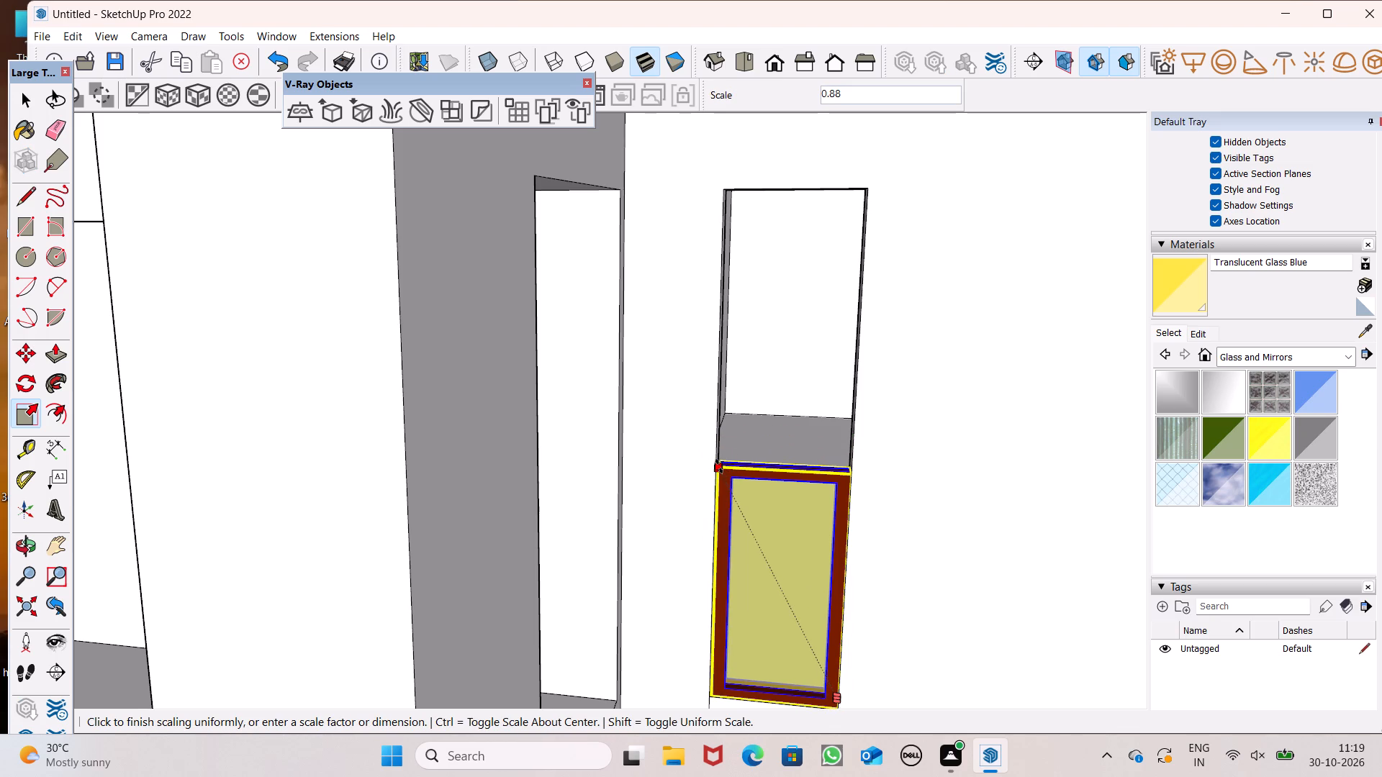
{"action": "left_click_drag", "start_coordinate": [719, 466], "coordinate": [716, 465]}
Stretch the landing window upward to about 2.00 times its height, up to the opening's head, and deselect it.
{"action": "middle_click_drag", "start_coordinate": [796, 494], "coordinate": [782, 609]}
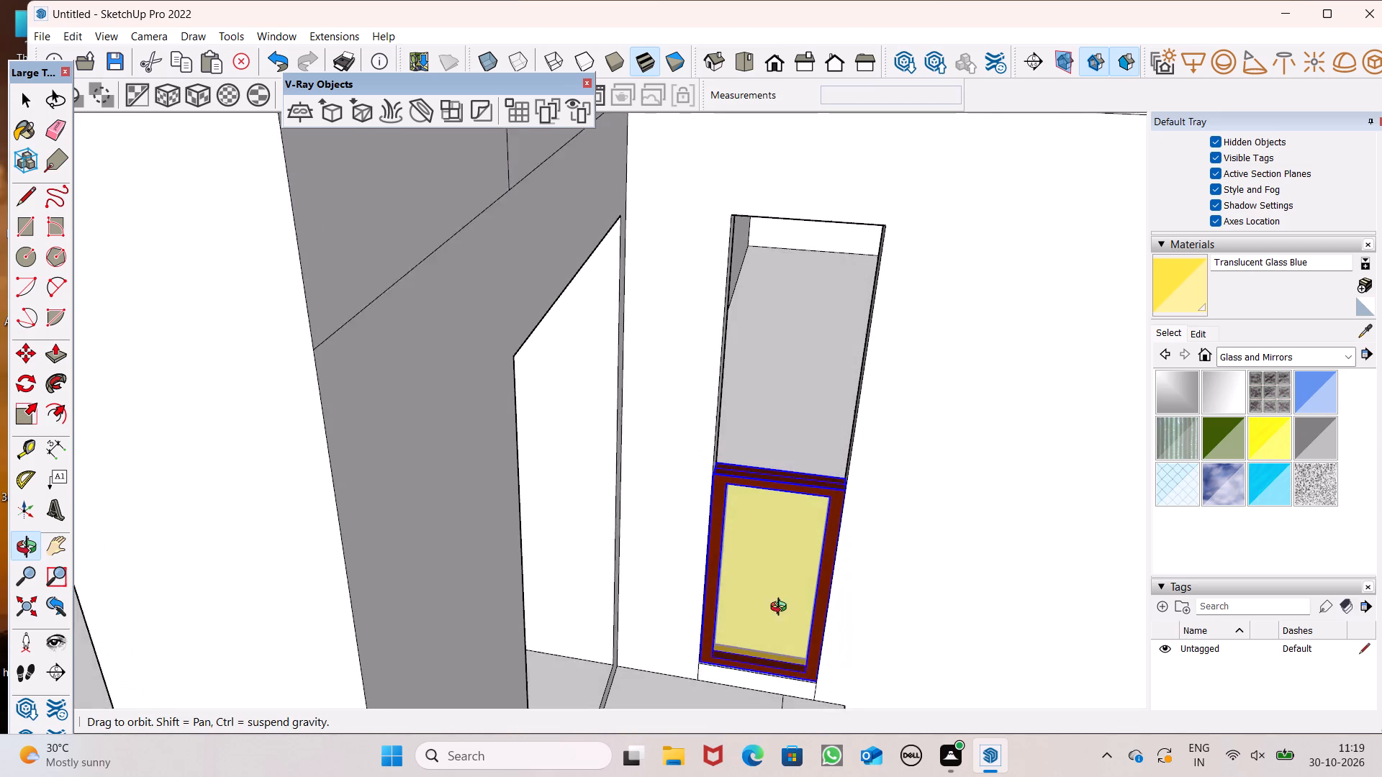
{"action": "middle_click_drag", "start_coordinate": [782, 609], "coordinate": [776, 617]}
{"action": "scroll", "coordinate": [781, 501], "scroll_direction": "up", "scroll_amount": 1}
{"action": "scroll", "coordinate": [774, 522], "scroll_direction": "down", "scroll_amount": 4}
{"action": "scroll", "coordinate": [836, 288], "scroll_direction": "up", "scroll_amount": 5}
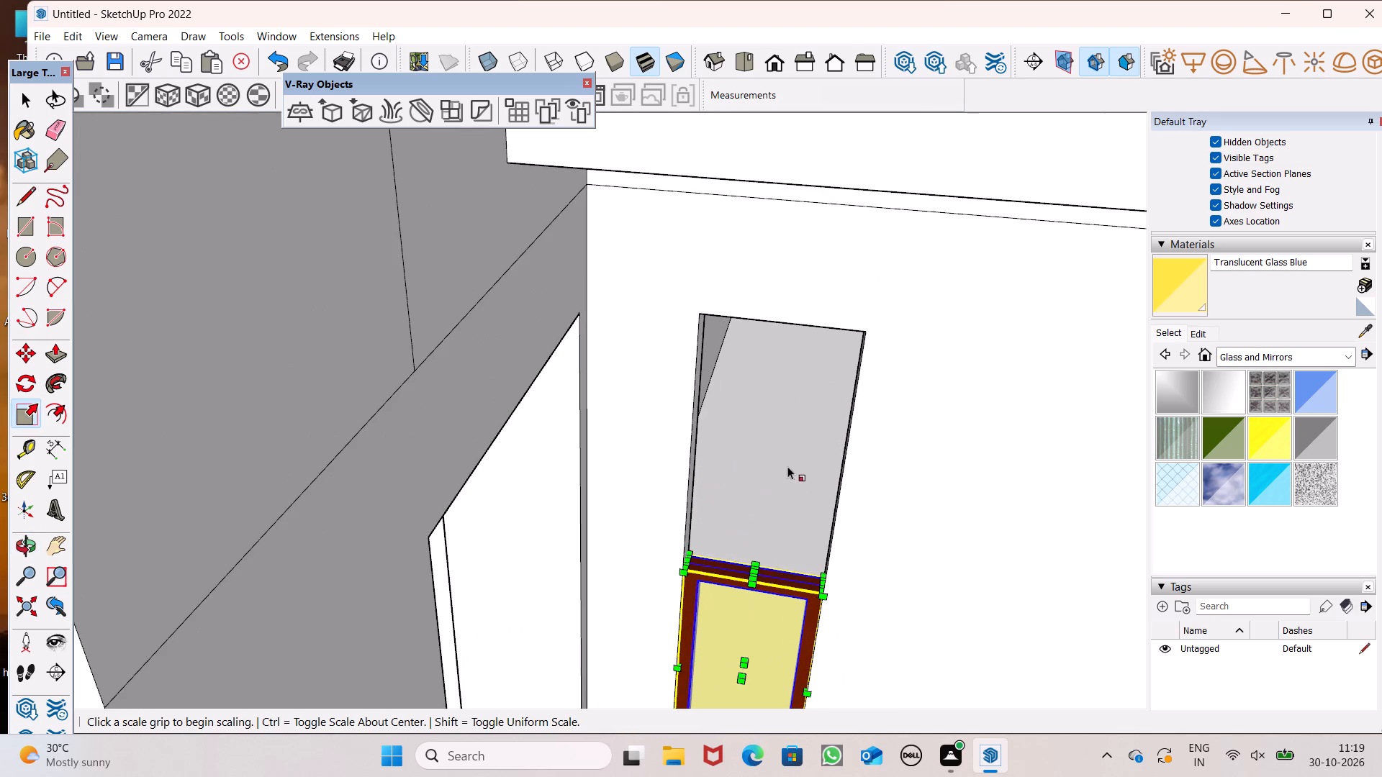
{"action": "scroll", "coordinate": [780, 494], "scroll_direction": "down", "scroll_amount": 1}
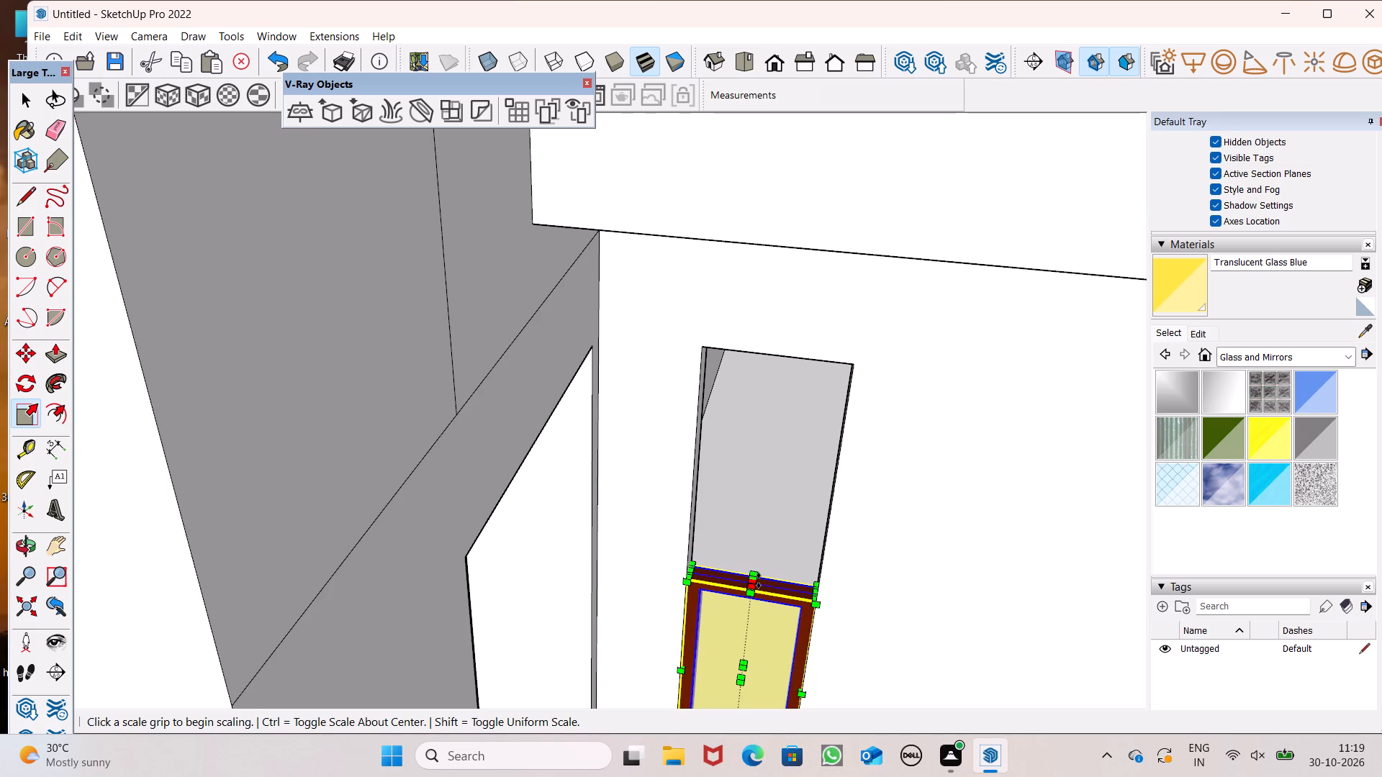
{"action": "left_click_drag", "start_coordinate": [758, 581], "coordinate": [803, 365]}
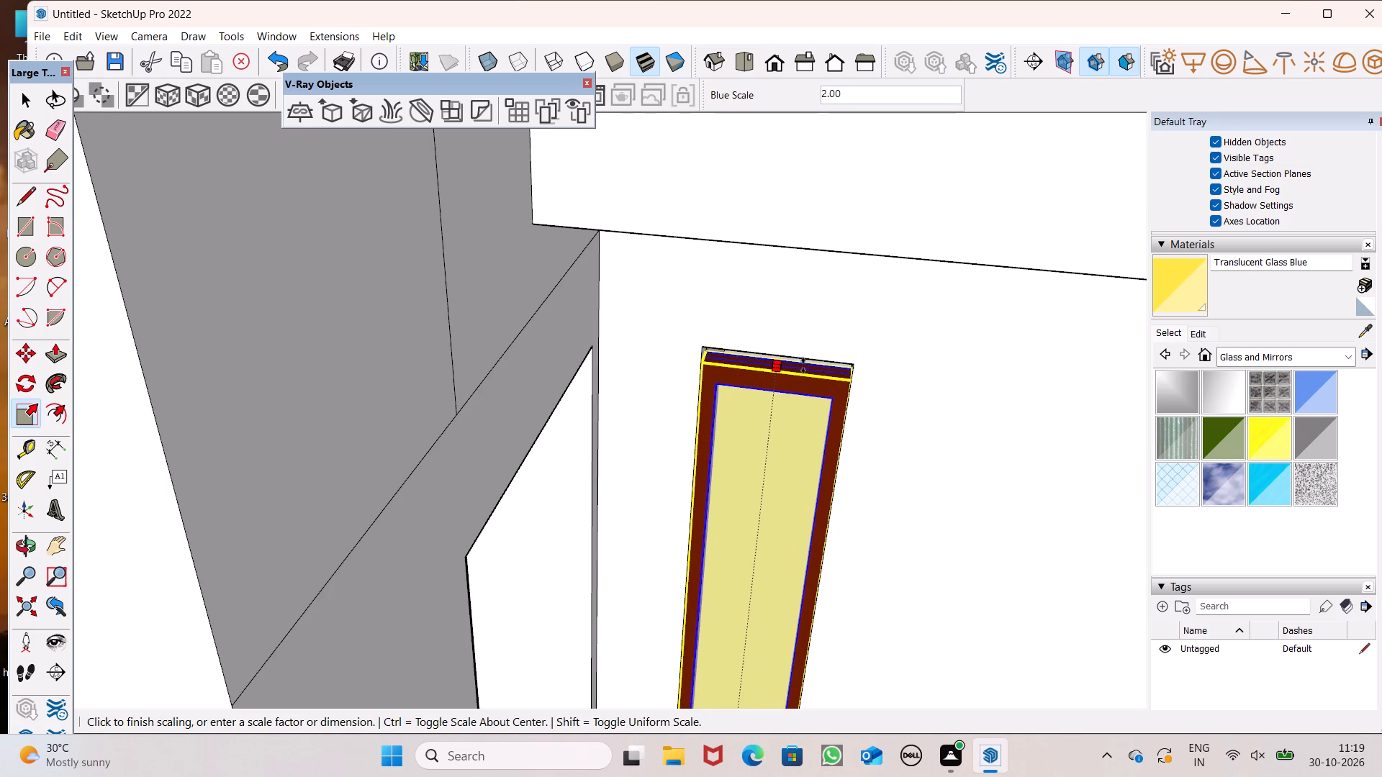
{"action": "left_click_drag", "start_coordinate": [803, 365], "coordinate": [808, 363]}
{"action": "scroll", "coordinate": [795, 363], "scroll_direction": "down", "scroll_amount": 20}
{"action": "scroll", "coordinate": [795, 363], "scroll_direction": "down", "scroll_amount": 1}
{"action": "key", "text": "space"}
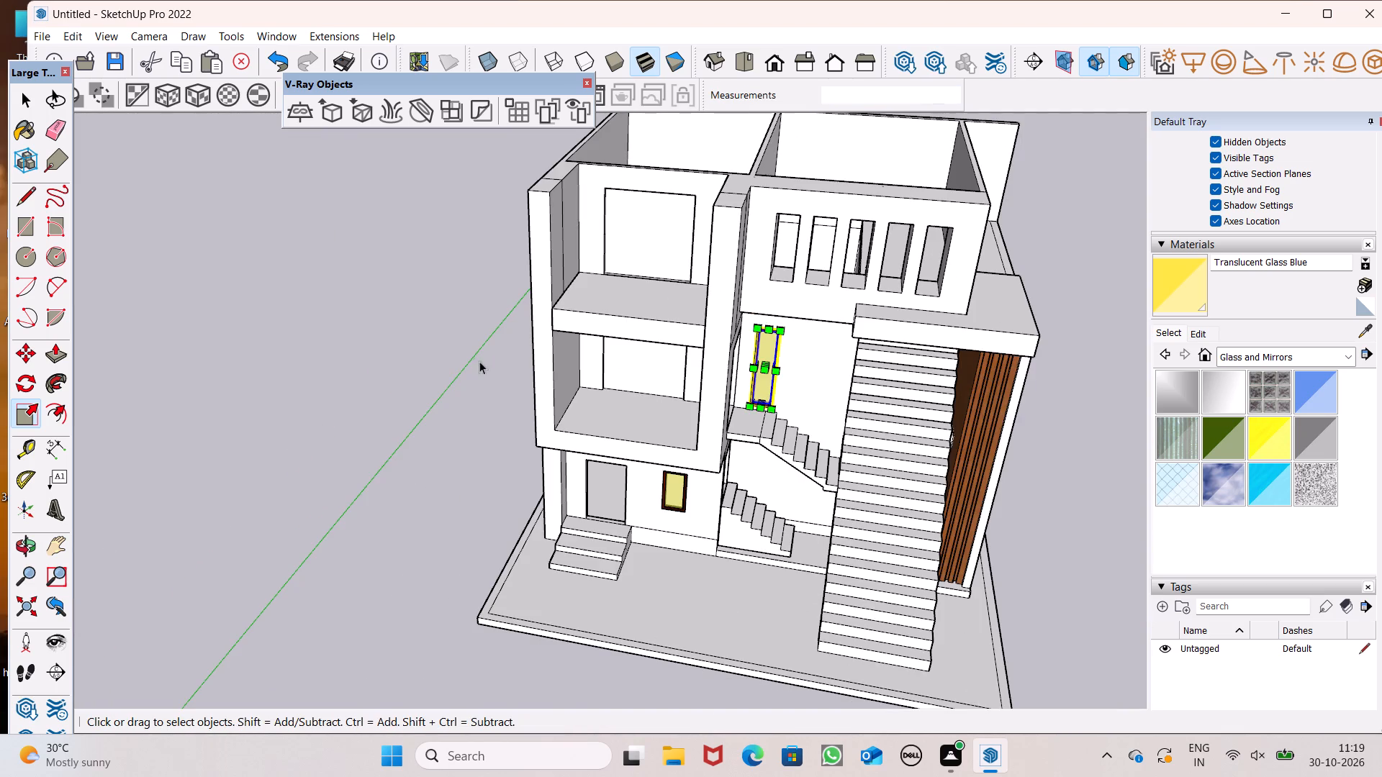
{"action": "left_click", "coordinate": [366, 358]}
Copy the tall landing window about 14' up into the first narrow opening of the top-floor wall, nearest the pillar.
{"action": "middle_click_drag", "start_coordinate": [528, 412], "coordinate": [530, 253]}
{"action": "scroll", "coordinate": [687, 387], "scroll_direction": "down", "scroll_amount": 6}
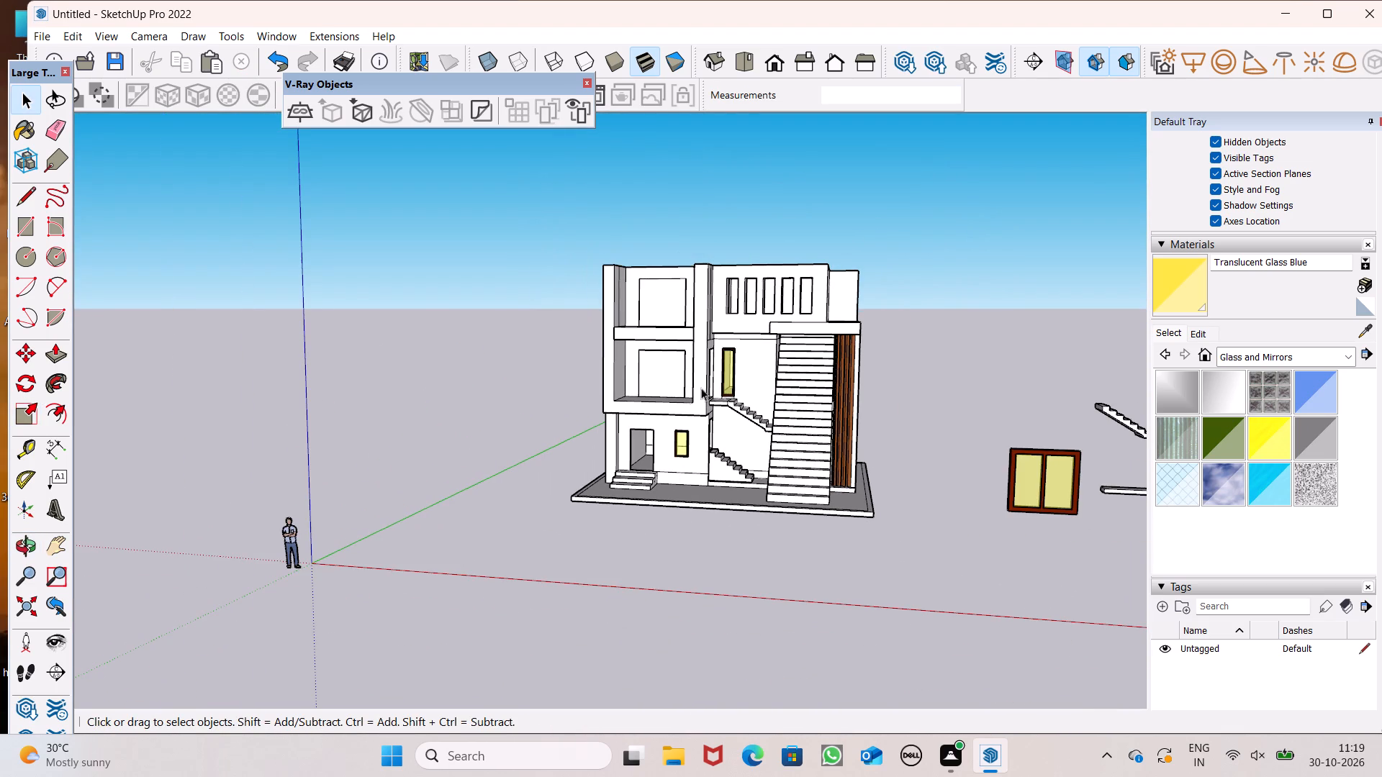
{"action": "scroll", "coordinate": [751, 314], "scroll_direction": "up", "scroll_amount": 2}
{"action": "scroll", "coordinate": [748, 304], "scroll_direction": "down", "scroll_amount": 1}
{"action": "scroll", "coordinate": [747, 300], "scroll_direction": "up", "scroll_amount": 11}
{"action": "scroll", "coordinate": [716, 342], "scroll_direction": "down", "scroll_amount": 4}
{"action": "middle_click_drag", "start_coordinate": [841, 407], "coordinate": [840, 430]}
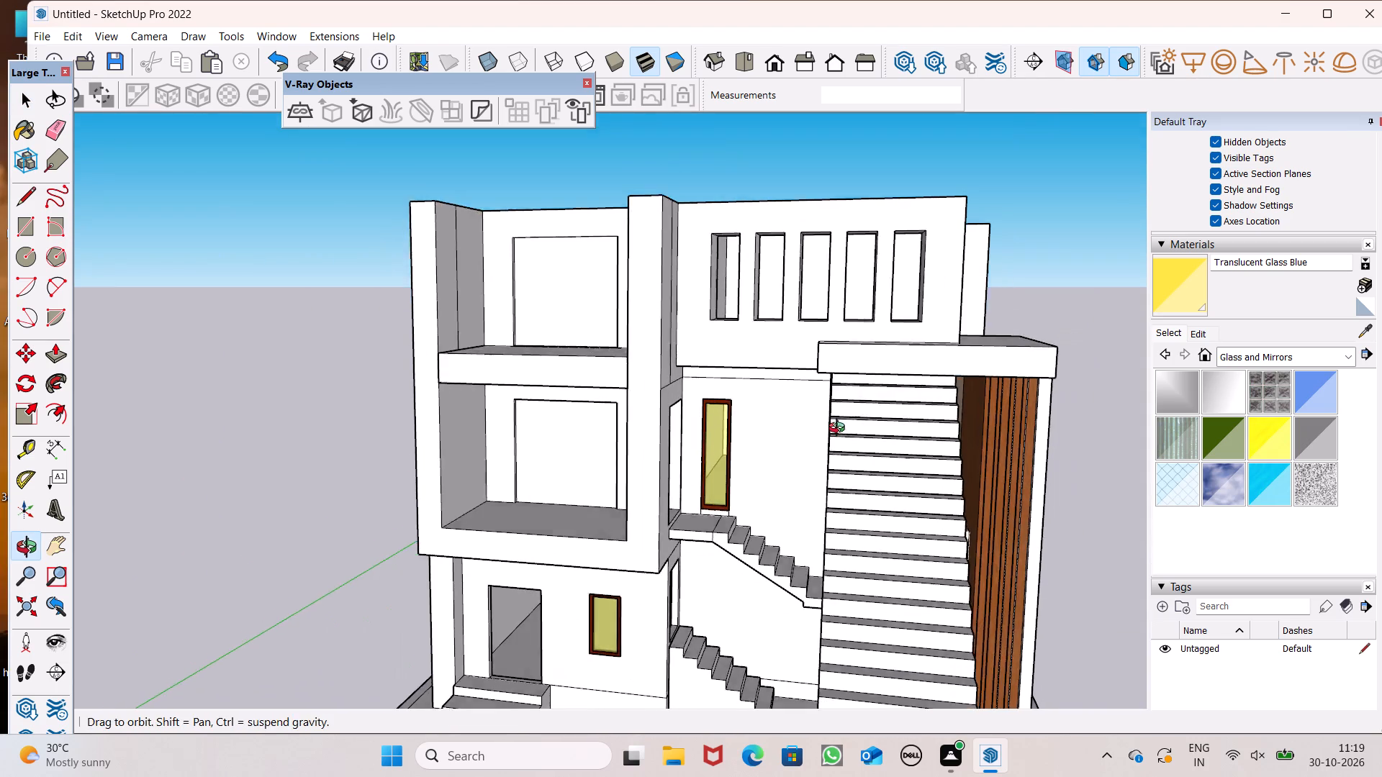
{"action": "middle_click_drag", "start_coordinate": [840, 430], "coordinate": [839, 477]}
{"action": "scroll", "coordinate": [759, 476], "scroll_direction": "down", "scroll_amount": 1}
{"action": "scroll", "coordinate": [759, 476], "scroll_direction": "up", "scroll_amount": 4}
{"action": "left_click", "coordinate": [697, 440]}
{"action": "scroll", "coordinate": [655, 288], "scroll_direction": "up", "scroll_amount": 4}
{"action": "scroll", "coordinate": [675, 317], "scroll_direction": "down", "scroll_amount": 3}
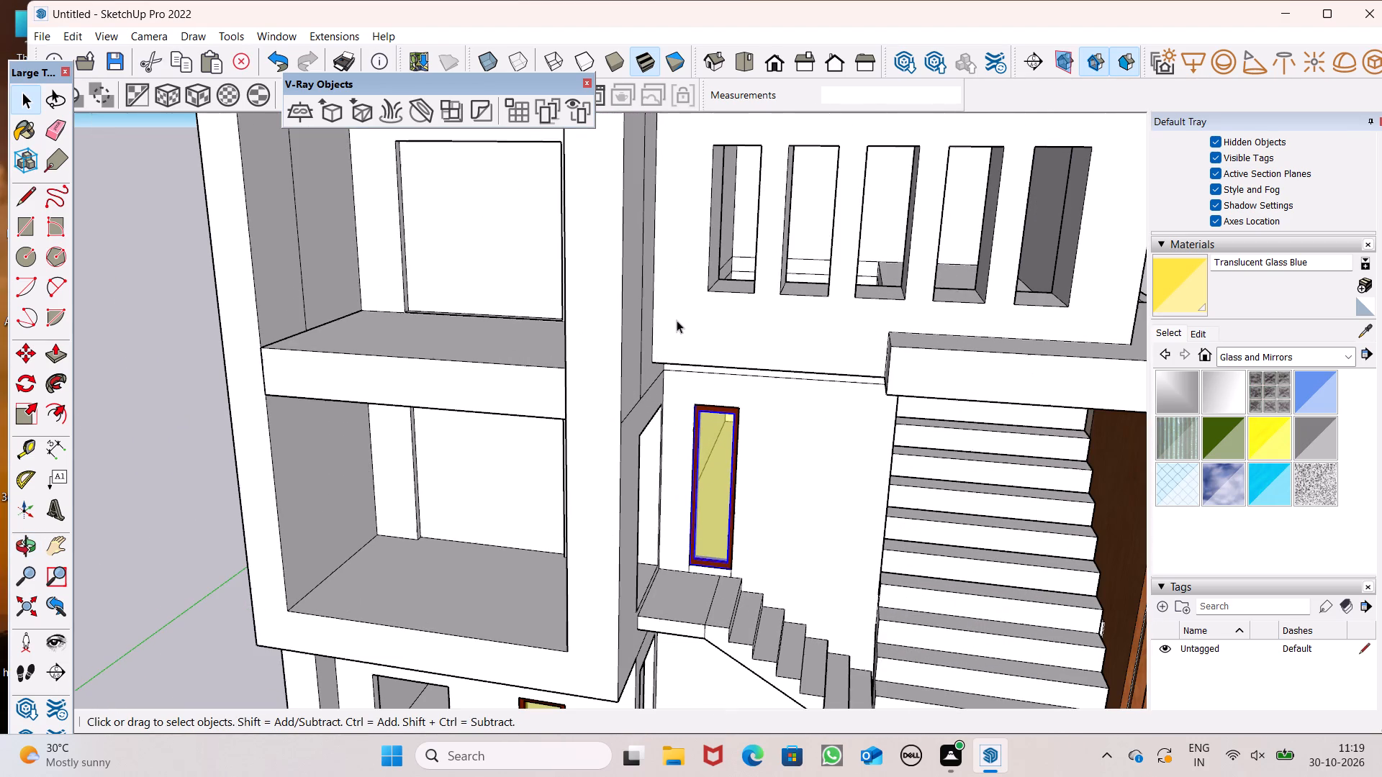
{"action": "key", "text": "m"}
{"action": "key", "text": "Return"}
{"action": "scroll", "coordinate": [712, 374], "scroll_direction": "down", "scroll_amount": 4}
{"action": "scroll", "coordinate": [697, 314], "scroll_direction": "up", "scroll_amount": 6}
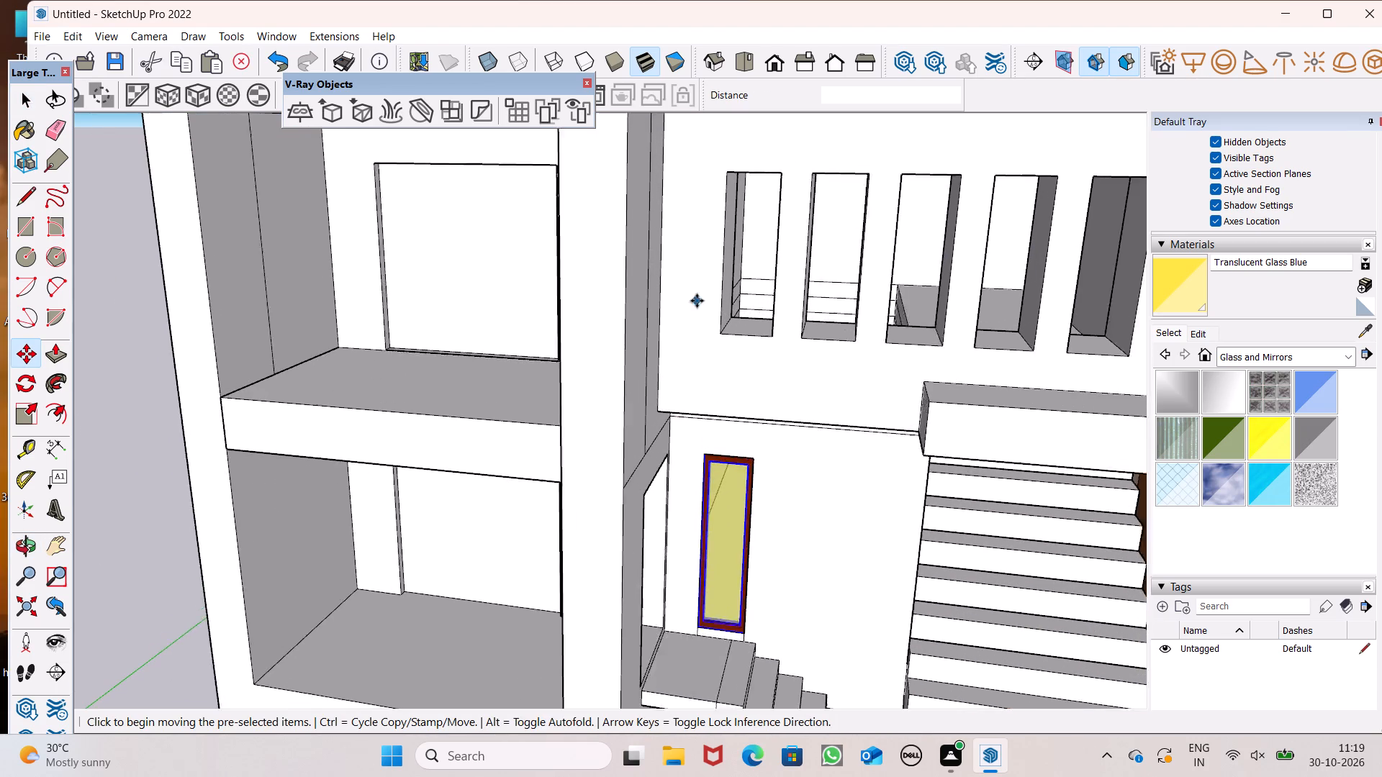
{"action": "left_click_drag", "start_coordinate": [747, 664], "coordinate": [754, 604]}
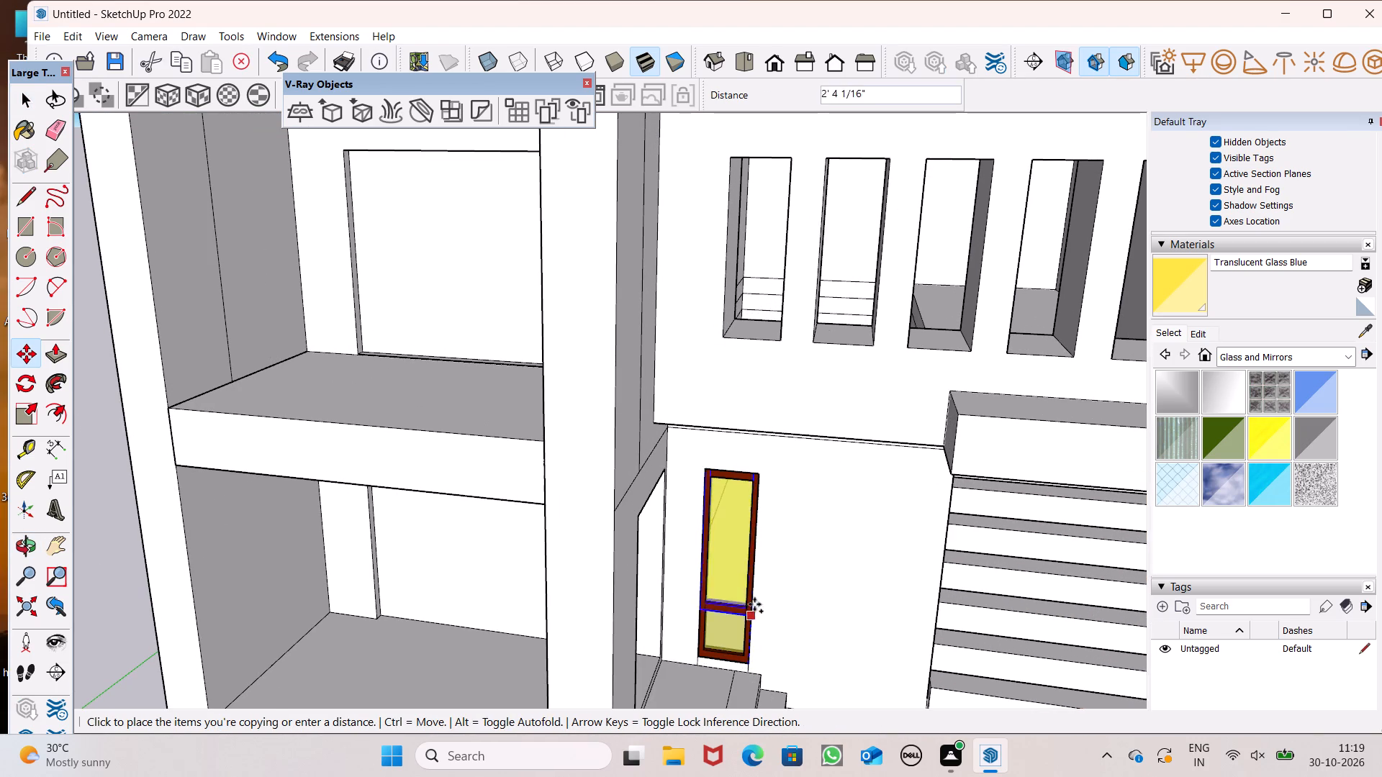
{"action": "left_click_drag", "start_coordinate": [754, 604], "coordinate": [779, 347]}
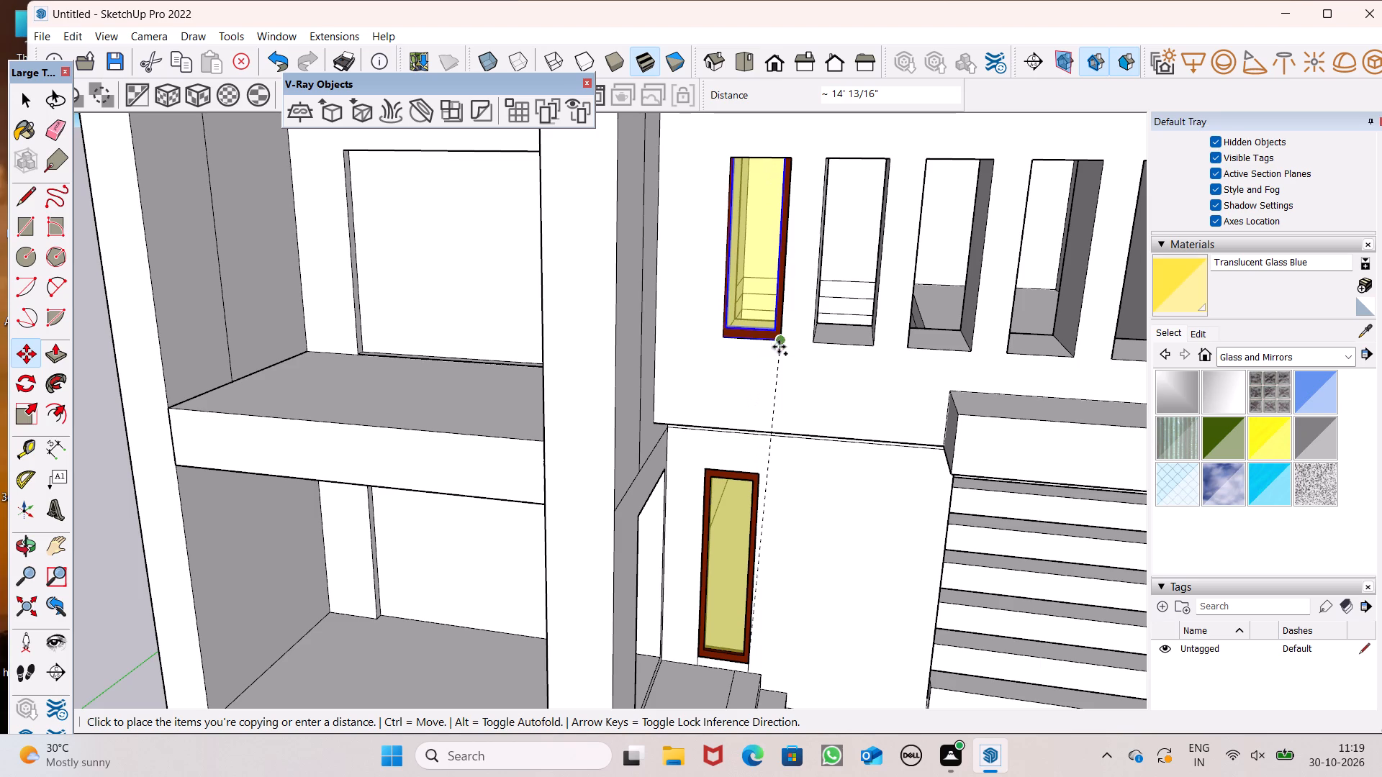
{"action": "left_click_drag", "start_coordinate": [779, 347], "coordinate": [780, 365]}
Move the window copy outward within the first narrow opening, bringing its lower corner to the opening's outer lower corner.
{"action": "scroll", "coordinate": [793, 467], "scroll_direction": "down", "scroll_amount": 5}
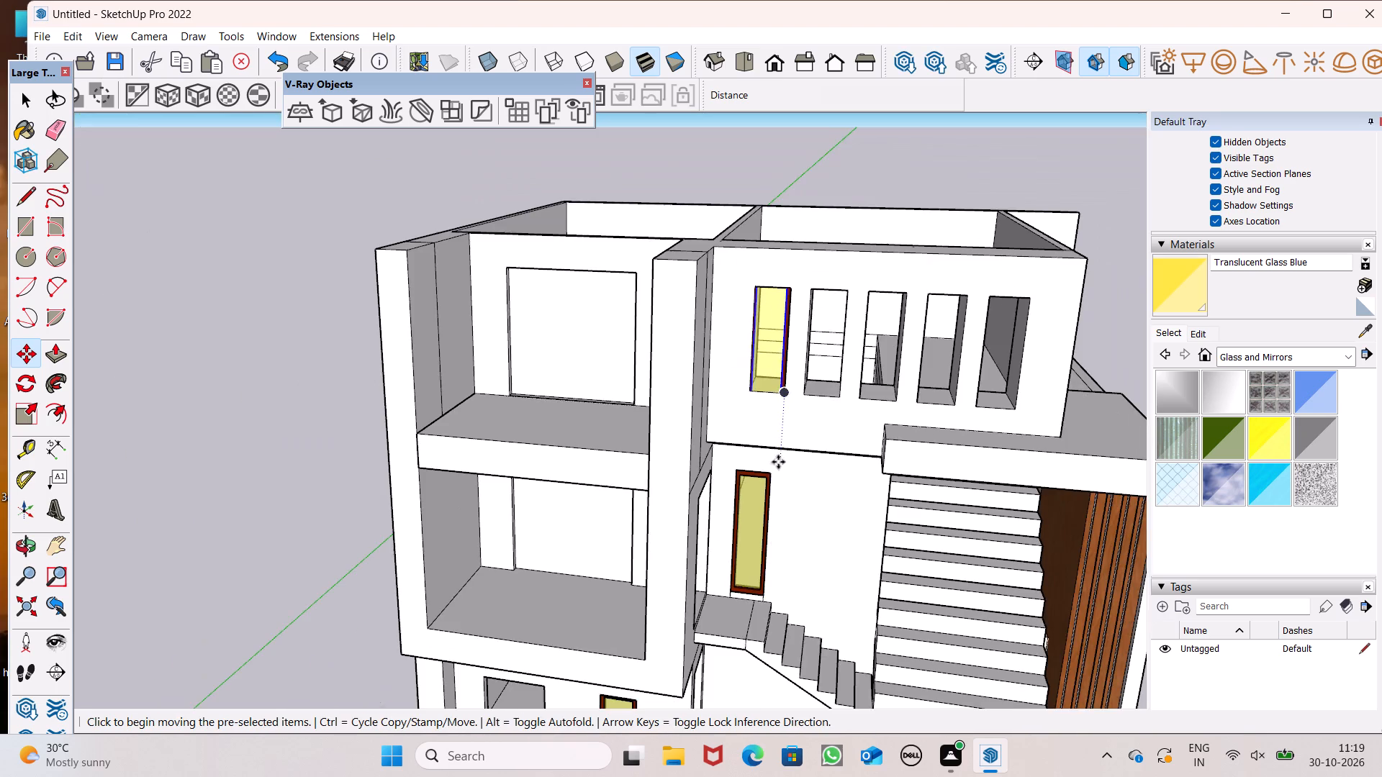
{"action": "middle_click_drag", "start_coordinate": [778, 455], "coordinate": [762, 478]}
{"action": "scroll", "coordinate": [759, 430], "scroll_direction": "up", "scroll_amount": 6}
{"action": "left_click_drag", "start_coordinate": [798, 415], "coordinate": [795, 416]}
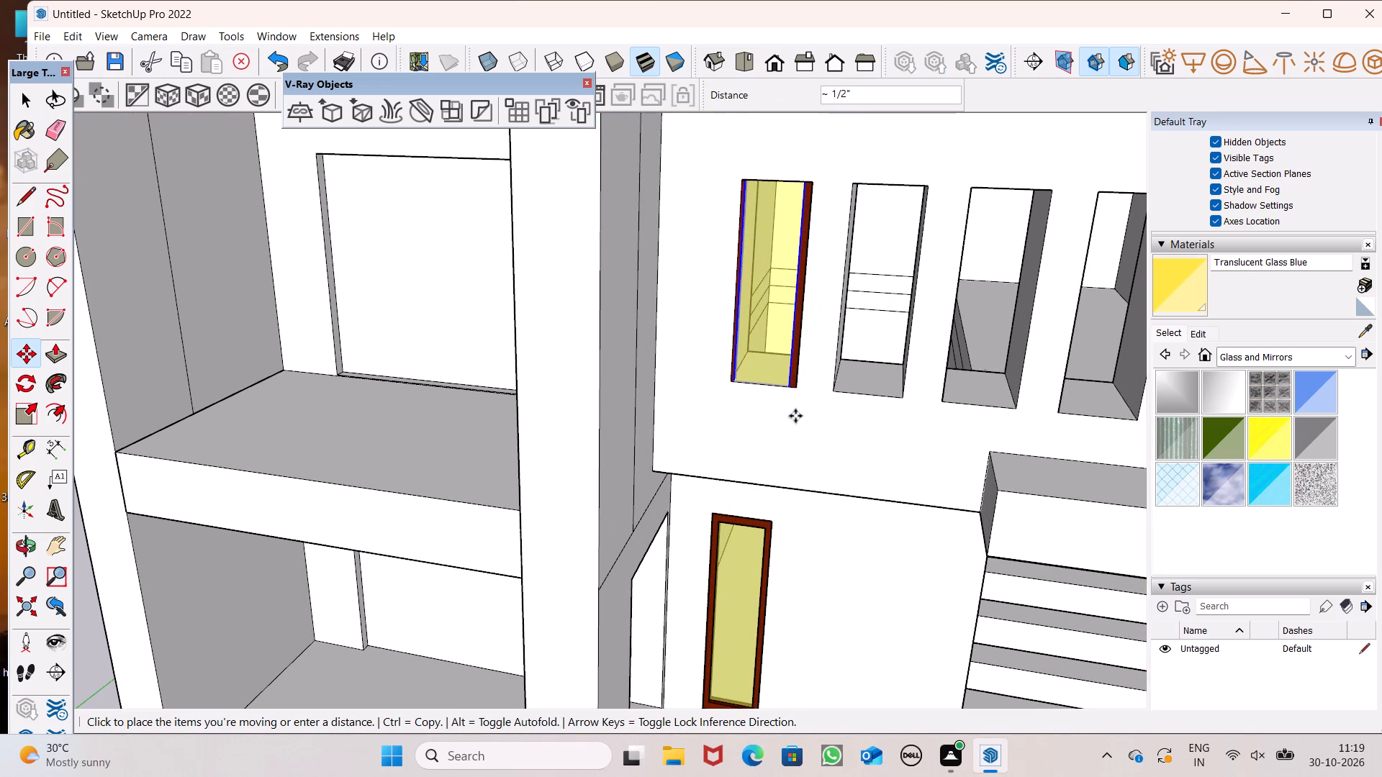
{"action": "left_click_drag", "start_coordinate": [795, 416], "coordinate": [799, 388]}
Uniformly scale the window copy down from its upper corner so its head sits below the narrow opening's top, and deselect it.
{"action": "scroll", "coordinate": [775, 476], "scroll_direction": "down", "scroll_amount": 6}
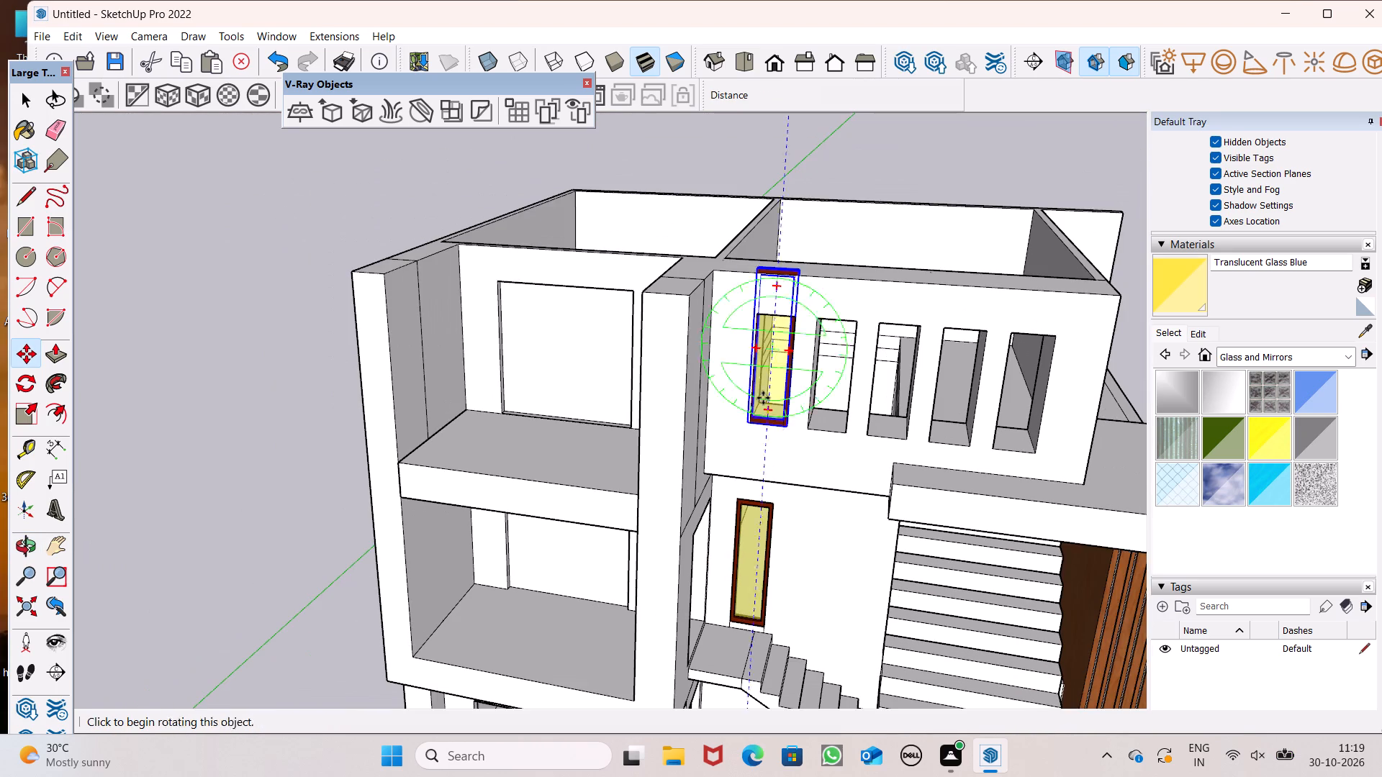
{"action": "scroll", "coordinate": [777, 277], "scroll_direction": "up", "scroll_amount": 1}
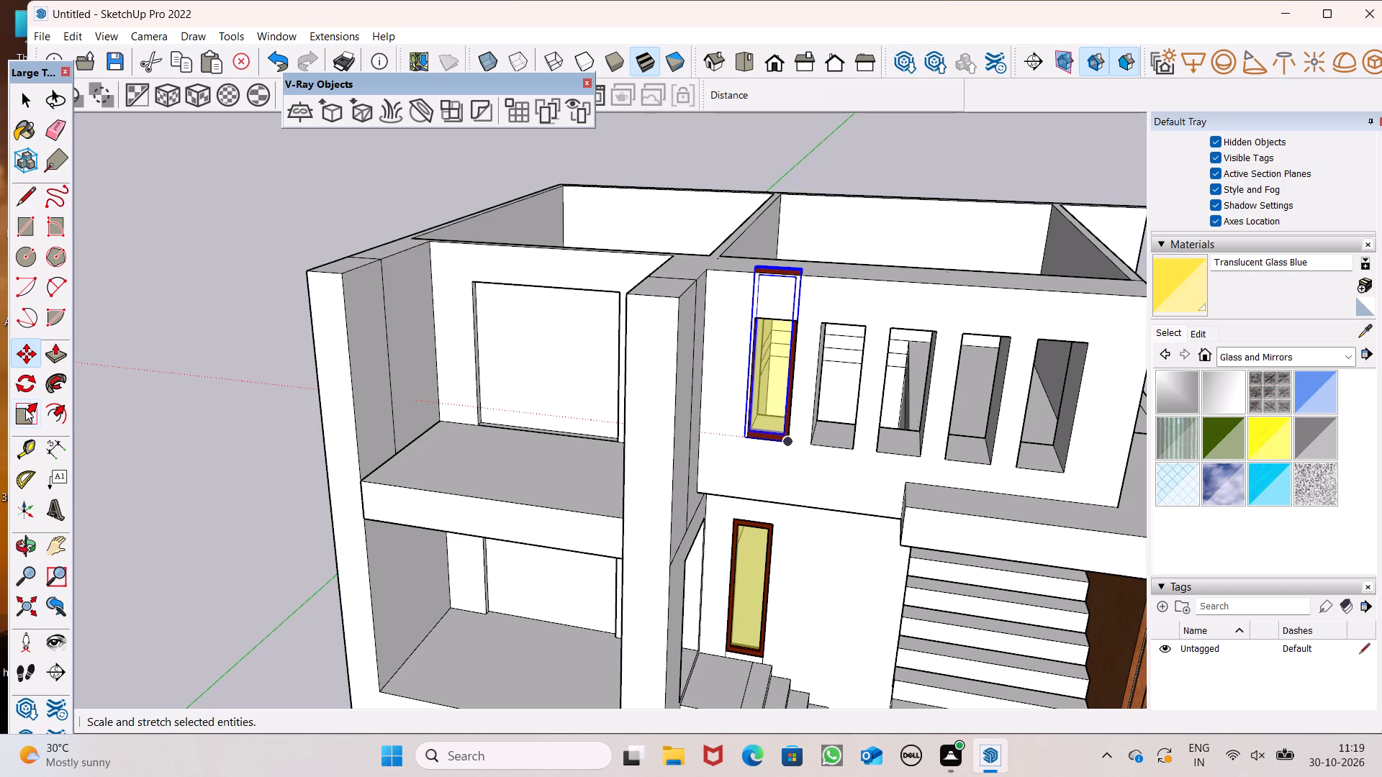
{"action": "left_click", "coordinate": [25, 409]}
{"action": "scroll", "coordinate": [715, 321], "scroll_direction": "up", "scroll_amount": 4}
{"action": "left_click_drag", "start_coordinate": [777, 239], "coordinate": [779, 241]}
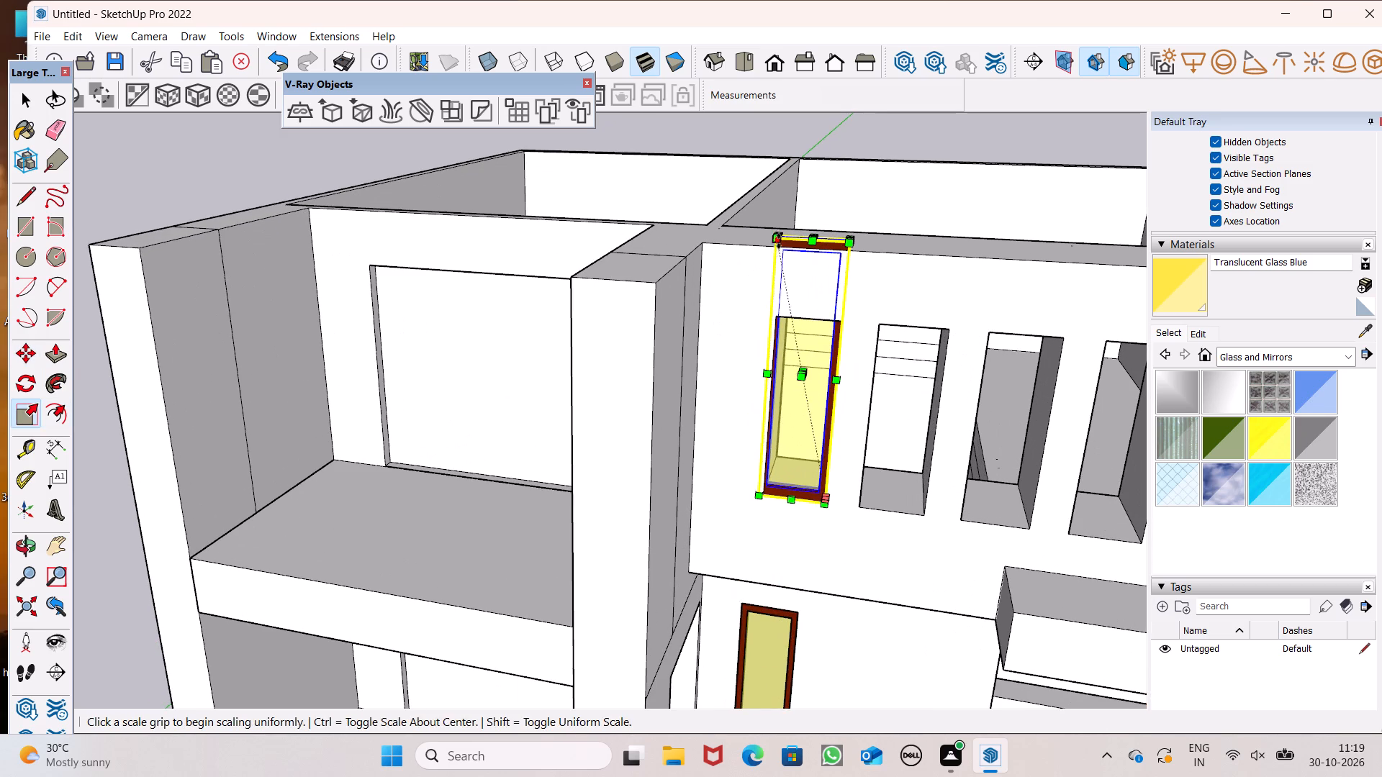
{"action": "left_click_drag", "start_coordinate": [779, 241], "coordinate": [800, 344]}
{"action": "scroll", "coordinate": [569, 296], "scroll_direction": "down", "scroll_amount": 2}
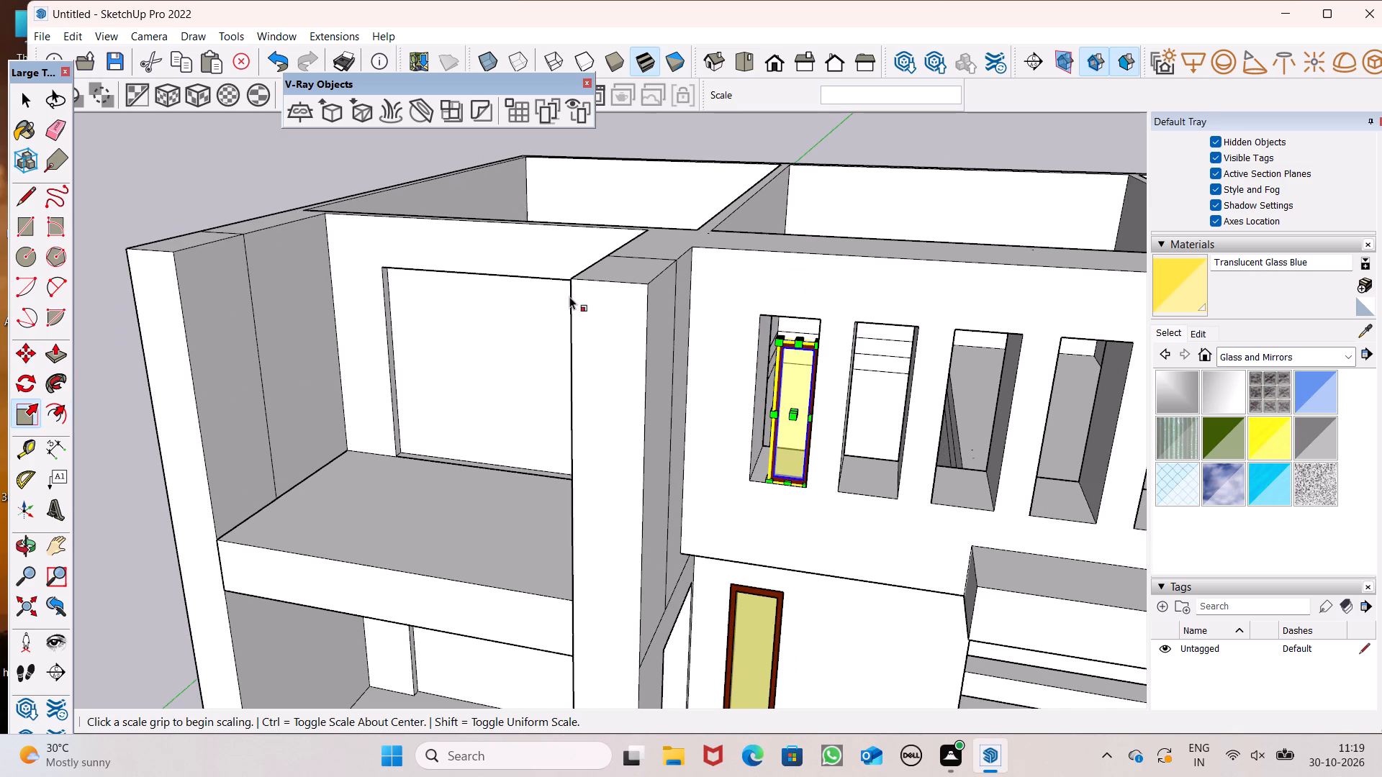
{"action": "key", "text": "space"}
{"action": "left_click", "coordinate": [199, 207]}
Stretch the window copy sideways along the red axis to the narrow opening's pillar-side edge.
{"action": "scroll", "coordinate": [621, 363], "scroll_direction": "up", "scroll_amount": 7}
{"action": "scroll", "coordinate": [636, 373], "scroll_direction": "down", "scroll_amount": 2}
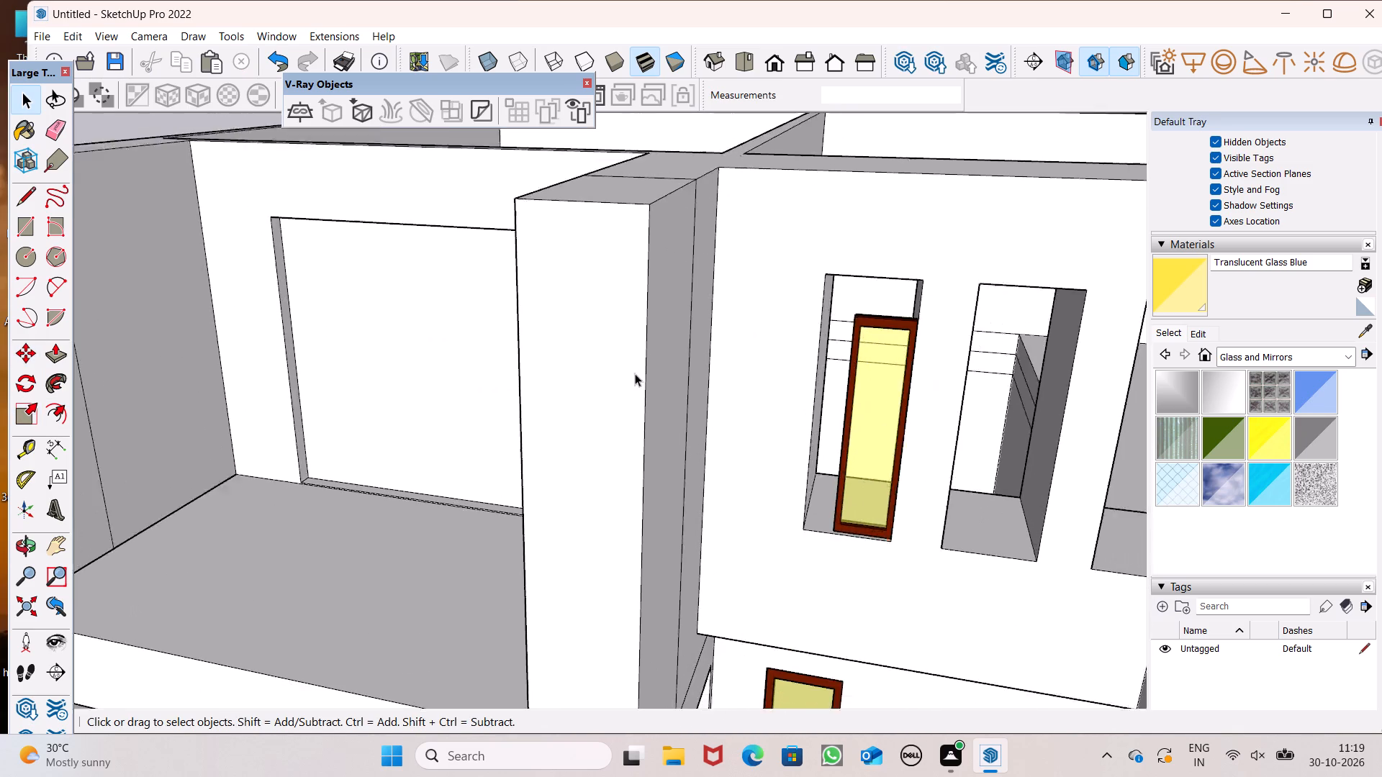
{"action": "scroll", "coordinate": [635, 373], "scroll_direction": "down", "scroll_amount": 2}
{"action": "middle_click_drag", "start_coordinate": [731, 464], "coordinate": [828, 550]}
{"action": "scroll", "coordinate": [901, 477], "scroll_direction": "up", "scroll_amount": 7}
{"action": "left_click", "coordinate": [830, 477]}
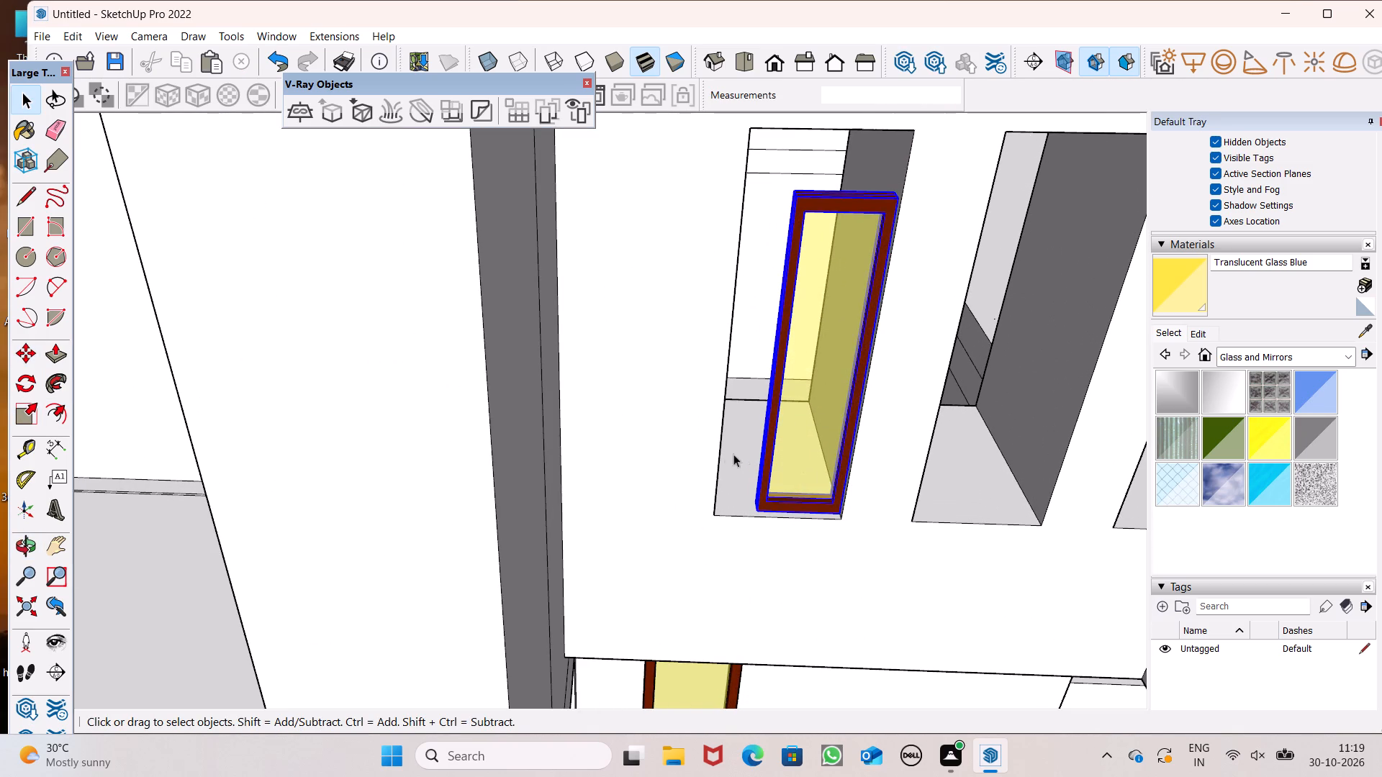
{"action": "left_click", "coordinate": [18, 412]}
{"action": "middle_click_drag", "start_coordinate": [628, 514], "coordinate": [638, 552]}
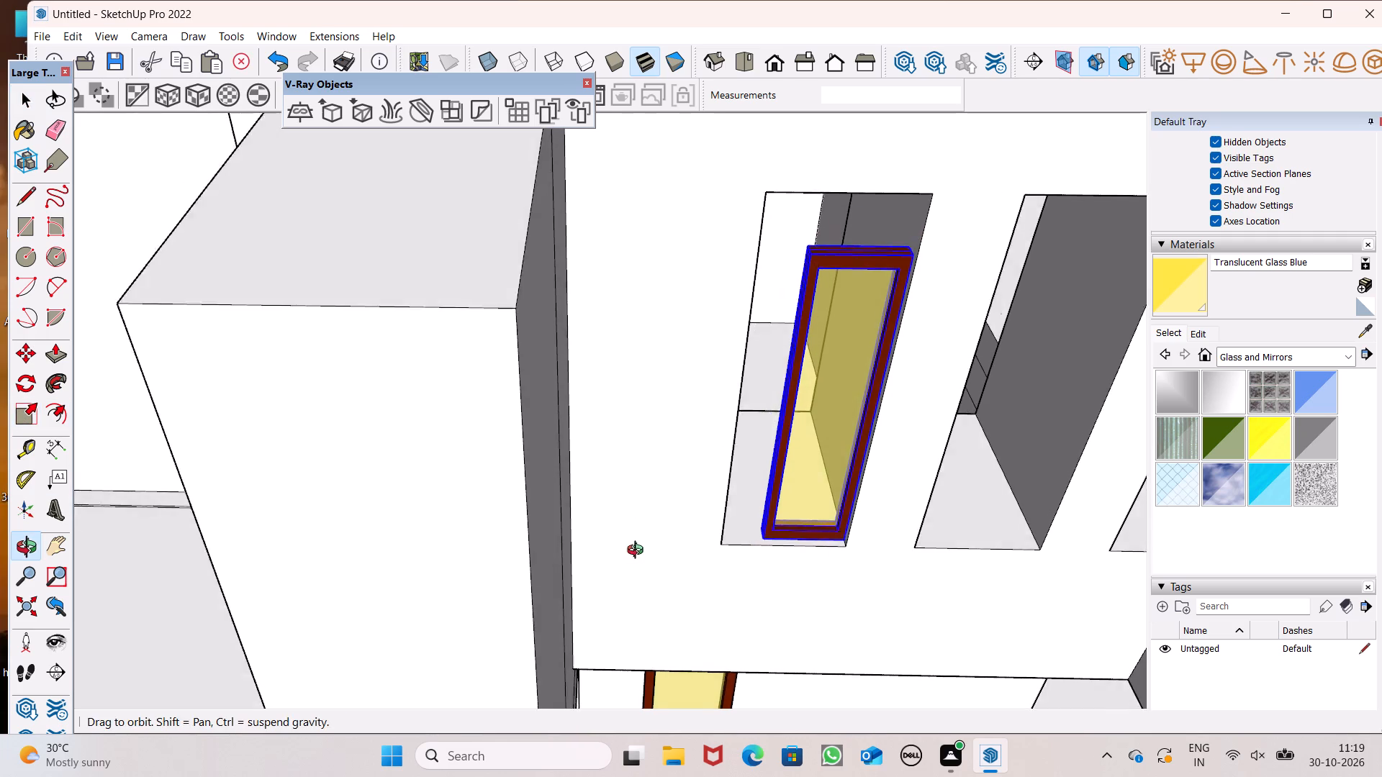
{"action": "middle_click_drag", "start_coordinate": [638, 552], "coordinate": [642, 557]}
{"action": "scroll", "coordinate": [741, 473], "scroll_direction": "up", "scroll_amount": 7}
{"action": "left_click_drag", "start_coordinate": [859, 318], "coordinate": [840, 321]}
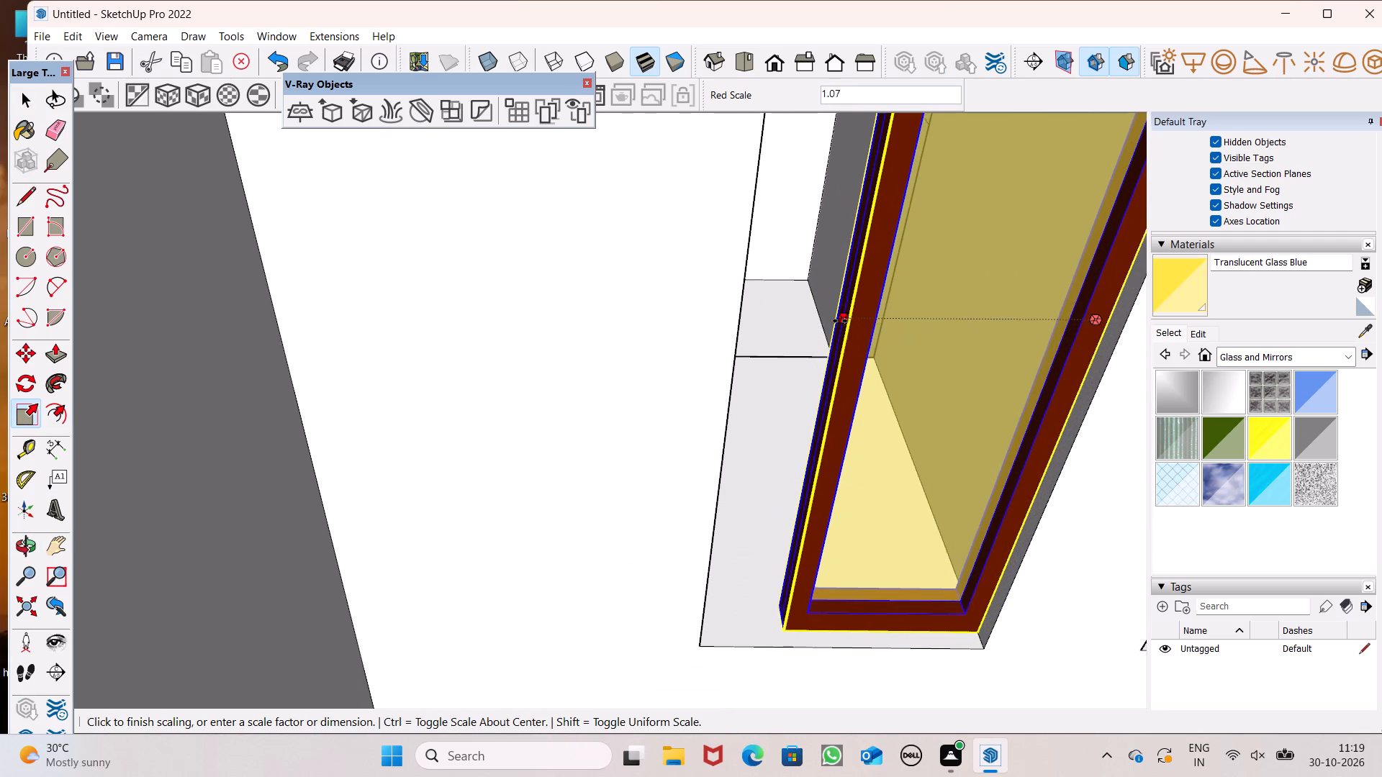
{"action": "left_click_drag", "start_coordinate": [840, 321], "coordinate": [736, 330]}
{"action": "scroll", "coordinate": [647, 401], "scroll_direction": "down", "scroll_amount": 7}
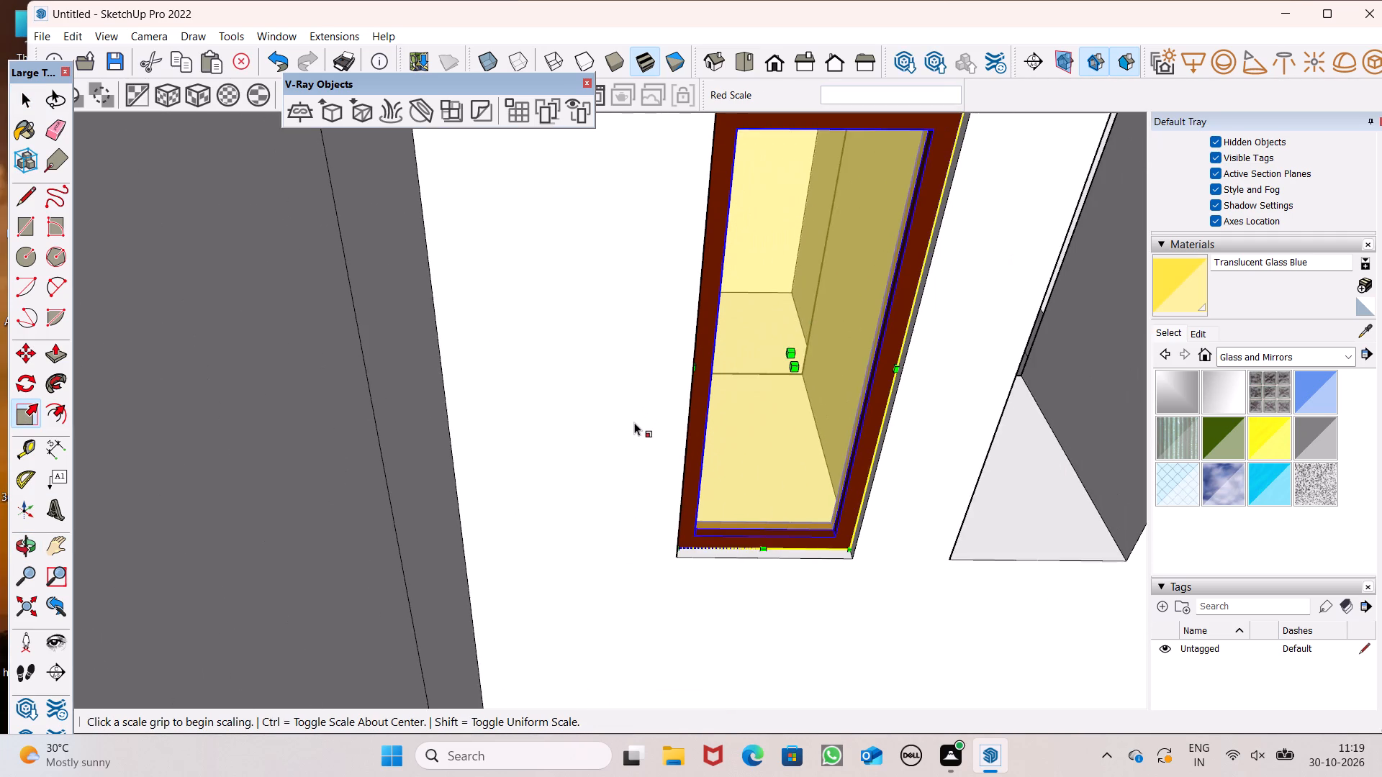
Stretch the window copy upward to about 1.18 times its height to reach the narrow opening's head, and deselect it.
{"action": "scroll", "coordinate": [634, 422], "scroll_direction": "down", "scroll_amount": 2}
{"action": "middle_click_drag", "start_coordinate": [663, 418], "coordinate": [634, 459]}
{"action": "scroll", "coordinate": [821, 260], "scroll_direction": "up", "scroll_amount": 1}
{"action": "scroll", "coordinate": [718, 344], "scroll_direction": "down", "scroll_amount": 4}
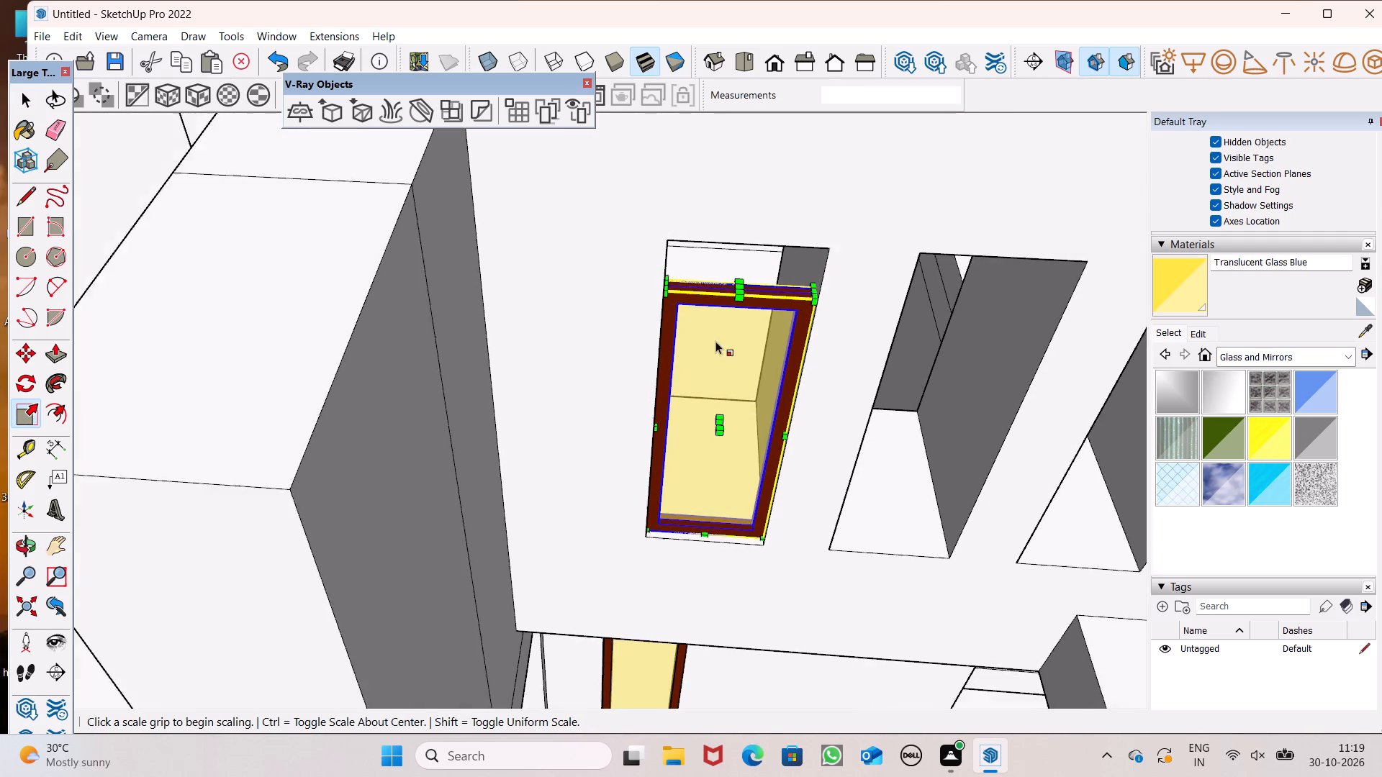
{"action": "scroll", "coordinate": [770, 219], "scroll_direction": "up", "scroll_amount": 6}
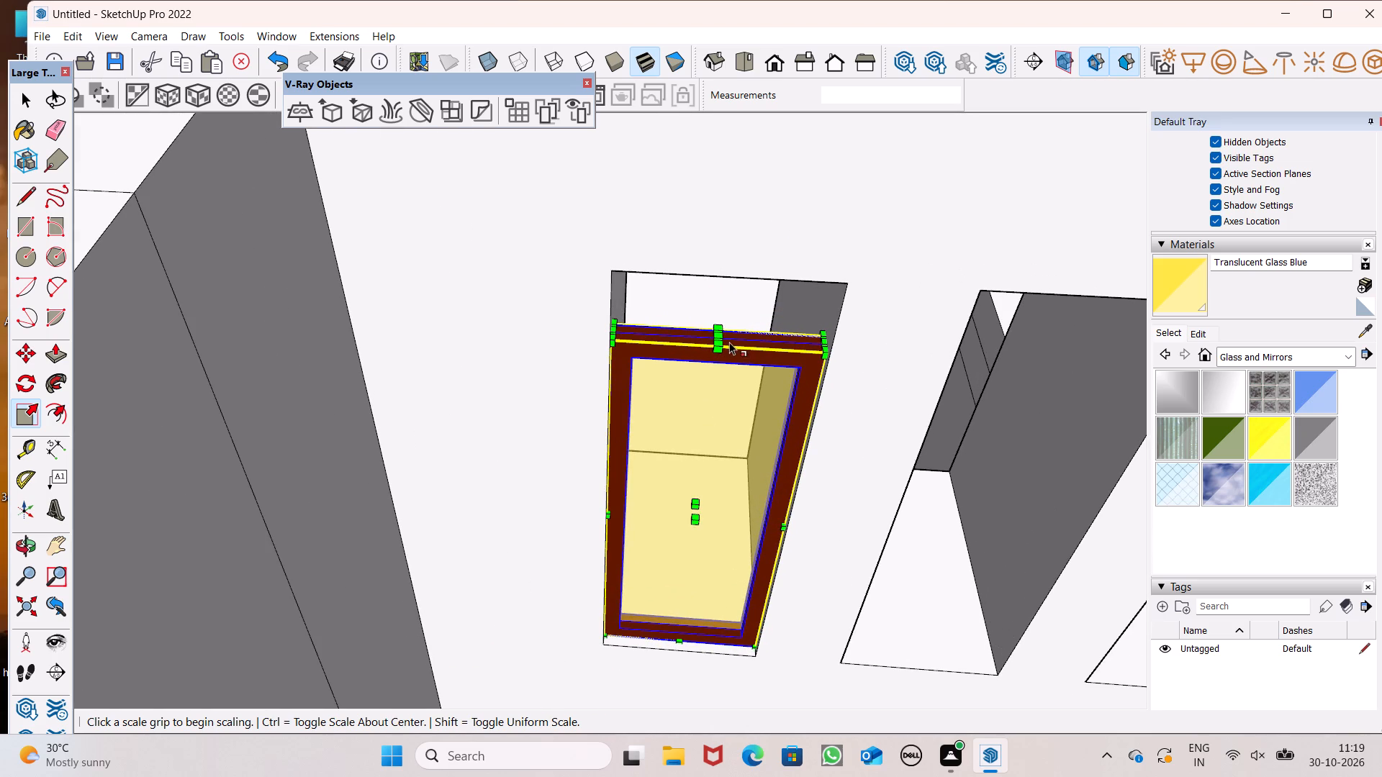
{"action": "left_click_drag", "start_coordinate": [716, 343], "coordinate": [744, 286]}
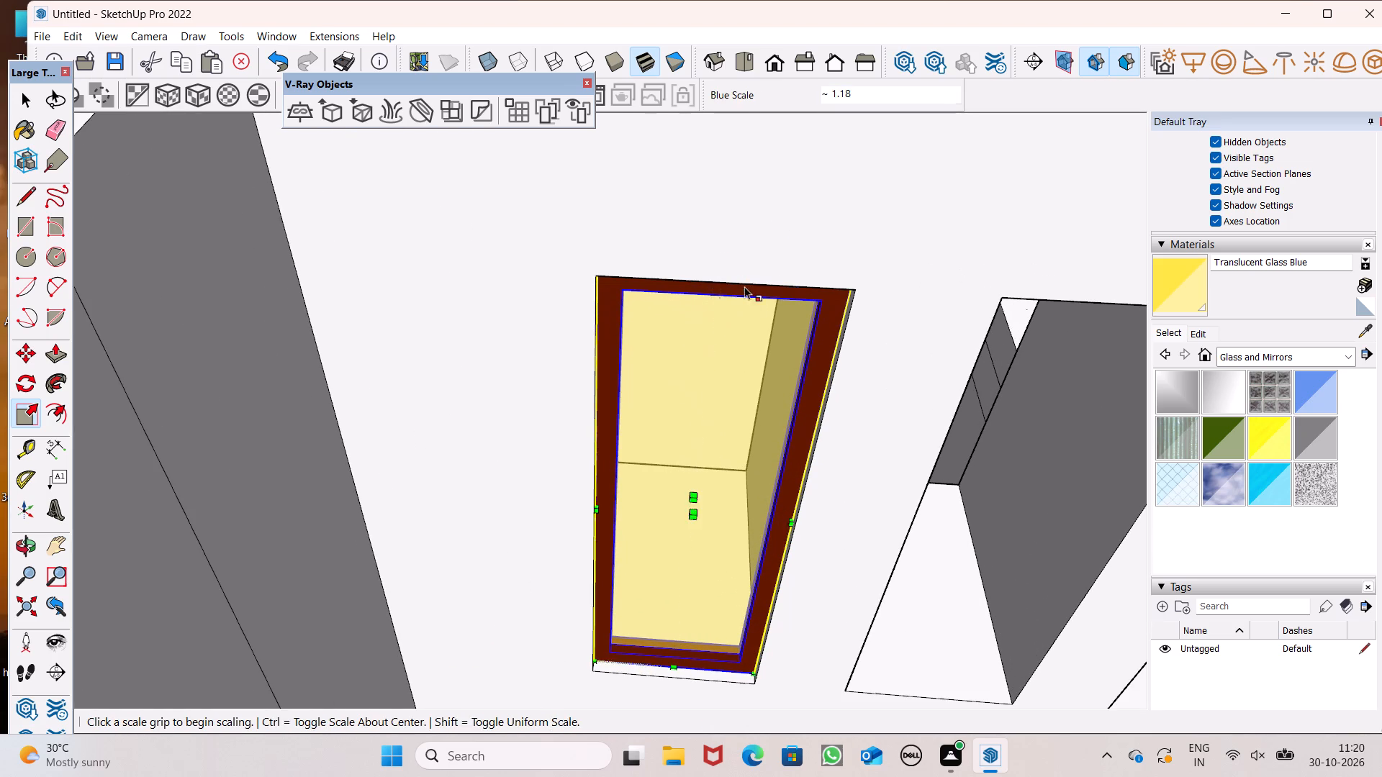
{"action": "scroll", "coordinate": [638, 351], "scroll_direction": "down", "scroll_amount": 6}
{"action": "middle_click_drag", "start_coordinate": [640, 388], "coordinate": [627, 224]}
{"action": "scroll", "coordinate": [647, 362], "scroll_direction": "down", "scroll_amount": 9}
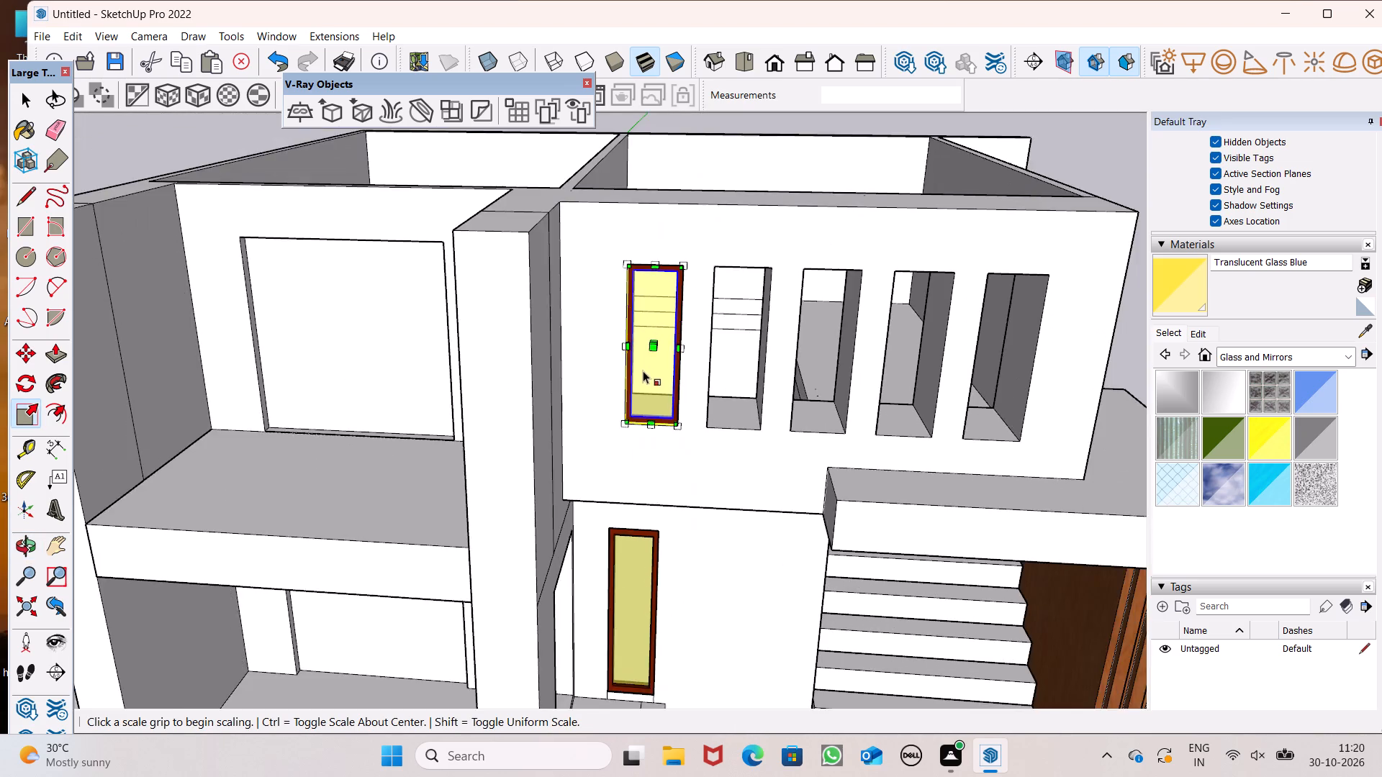
{"action": "middle_click_drag", "start_coordinate": [643, 371], "coordinate": [669, 332]}
{"action": "scroll", "coordinate": [667, 352], "scroll_direction": "down", "scroll_amount": 2}
{"action": "key", "text": "space"}
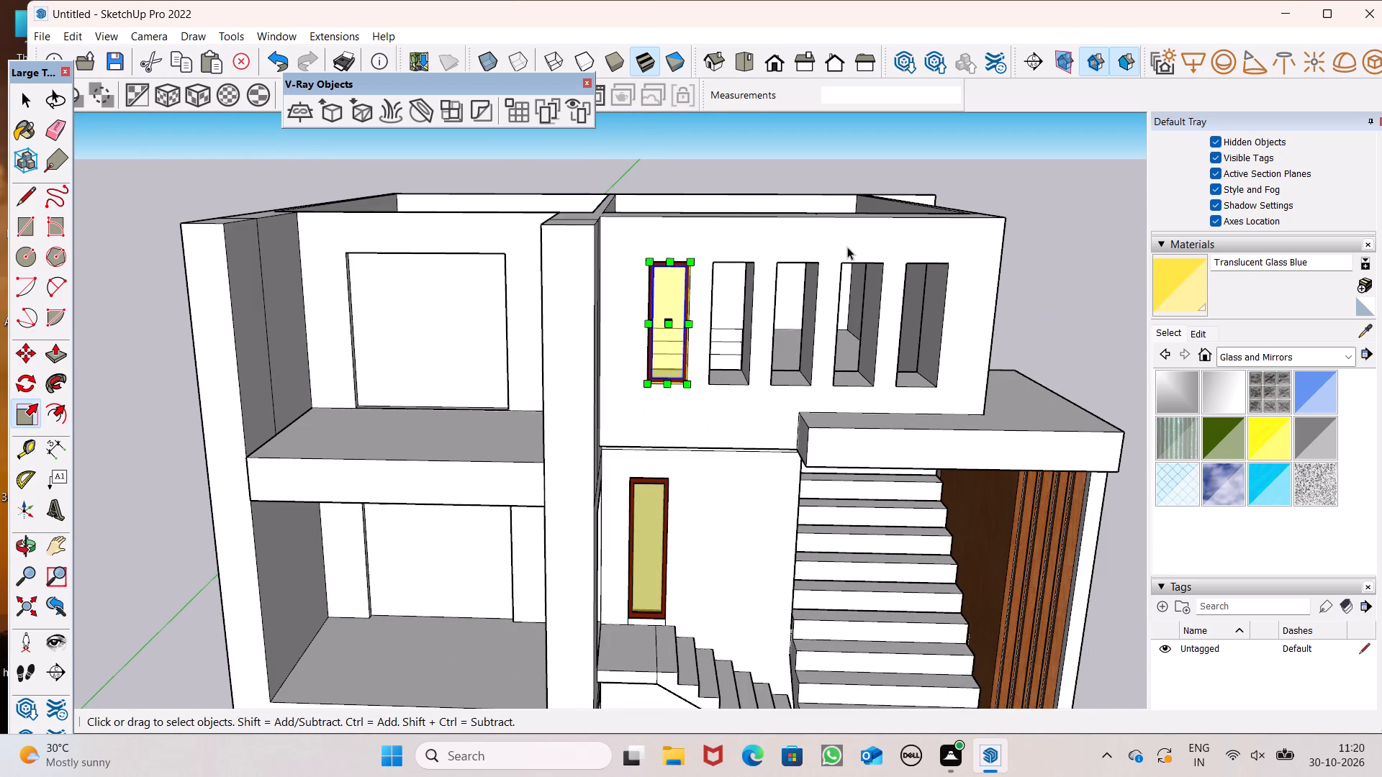
{"action": "left_click", "coordinate": [819, 168]}
Erase the two lower horizontal lines on the stairwell's side wall and on the adjoining wall below the narrow window row.
{"action": "scroll", "coordinate": [630, 325], "scroll_direction": "up", "scroll_amount": 6}
{"action": "middle_click_drag", "start_coordinate": [703, 402], "coordinate": [569, 395]}
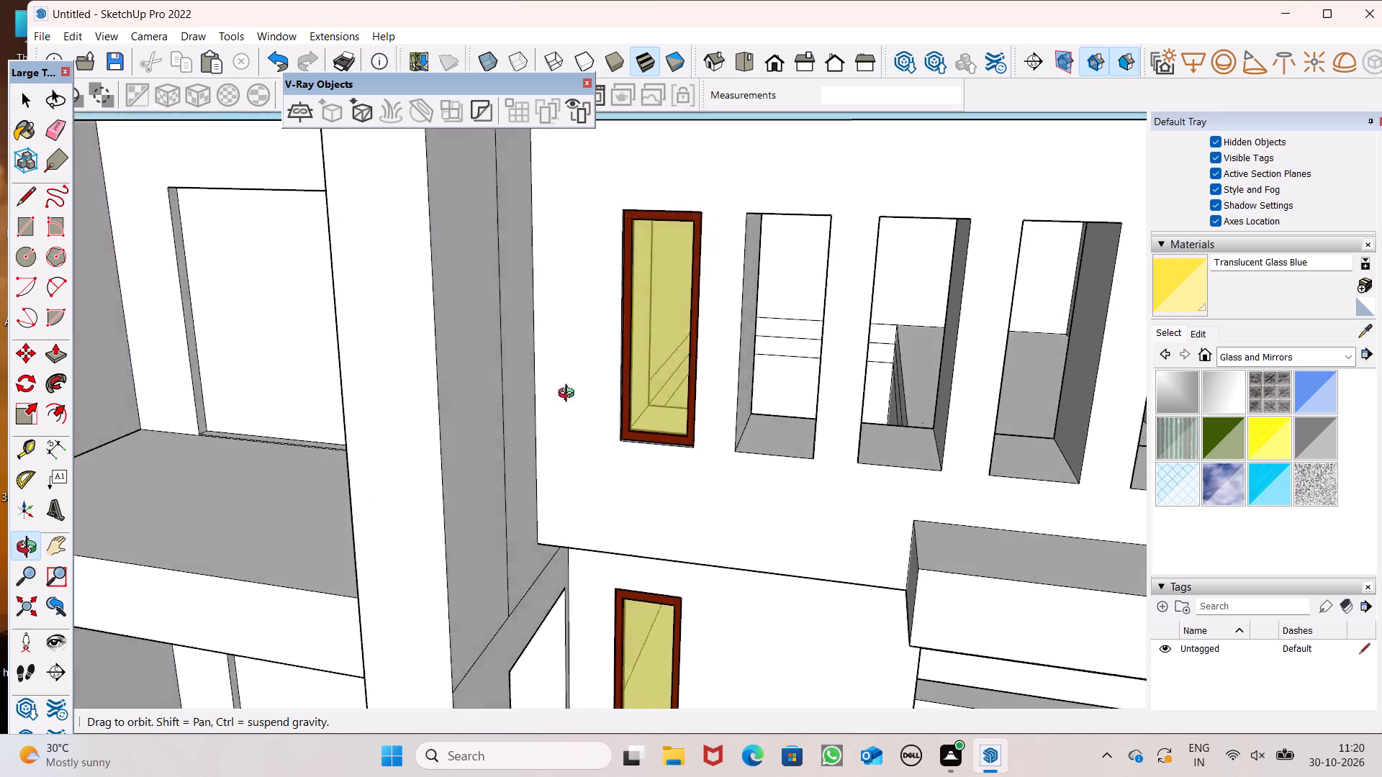
{"action": "middle_click_drag", "start_coordinate": [569, 395], "coordinate": [232, 659]}
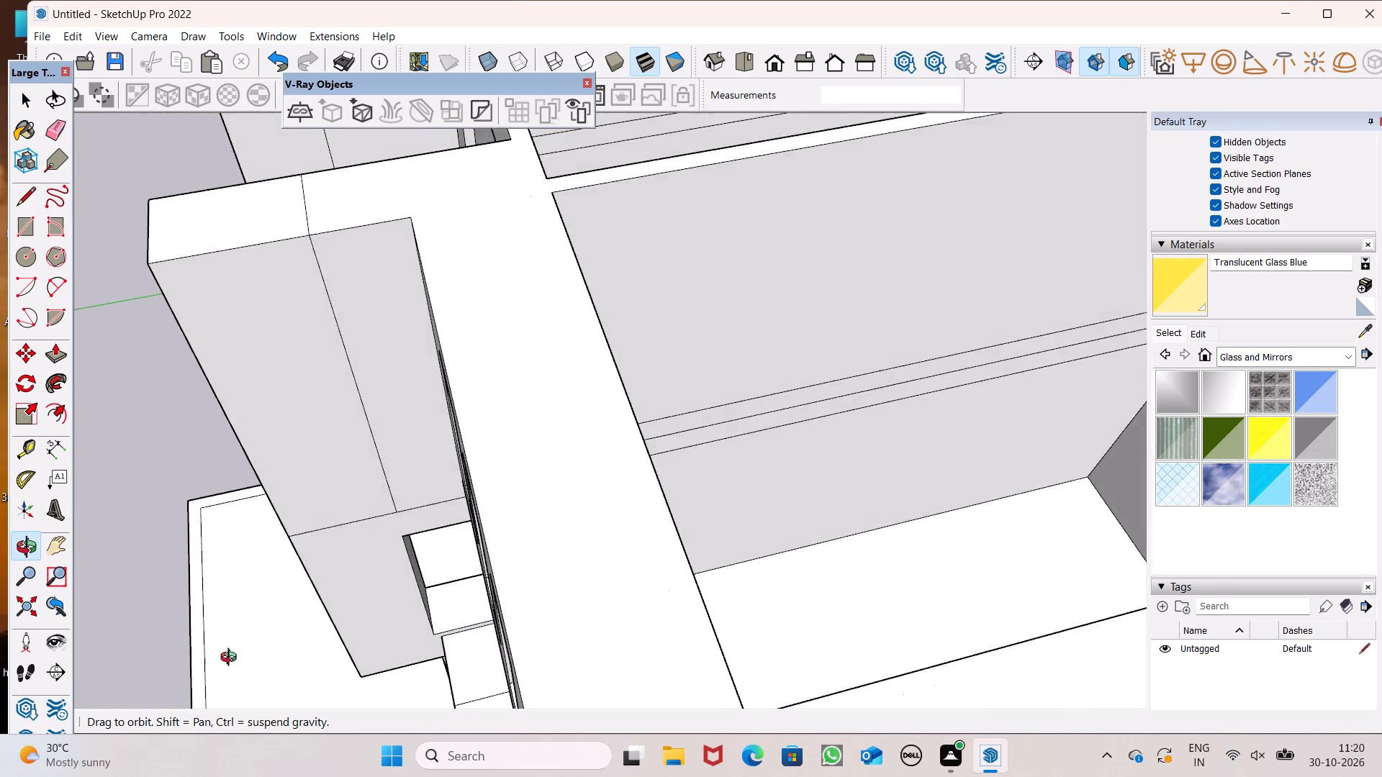
{"action": "middle_click_drag", "start_coordinate": [232, 659], "coordinate": [2, 519]}
{"action": "scroll", "coordinate": [349, 465], "scroll_direction": "down", "scroll_amount": 3}
{"action": "middle_click_drag", "start_coordinate": [379, 466], "coordinate": [409, 480]}
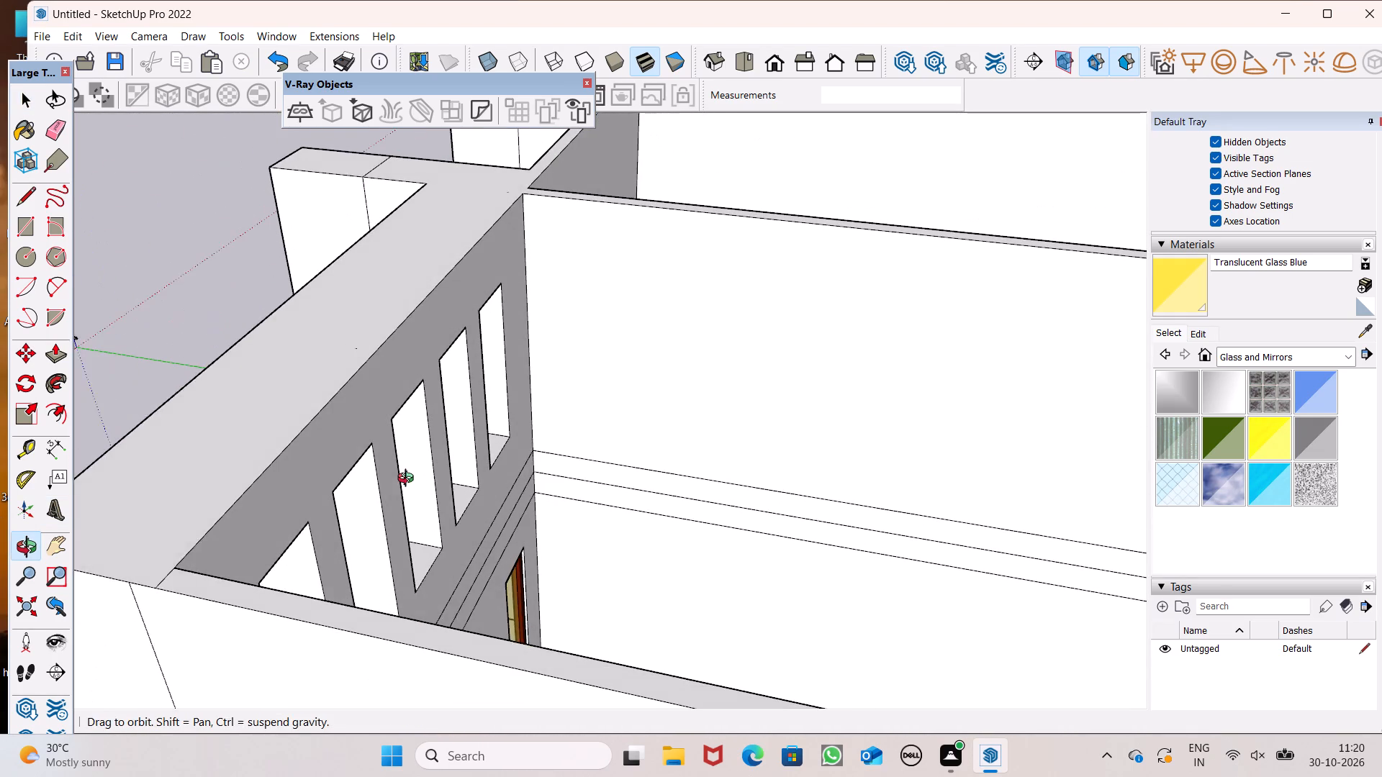
{"action": "middle_click_drag", "start_coordinate": [409, 480], "coordinate": [410, 480]}
{"action": "left_click", "coordinate": [58, 130]}
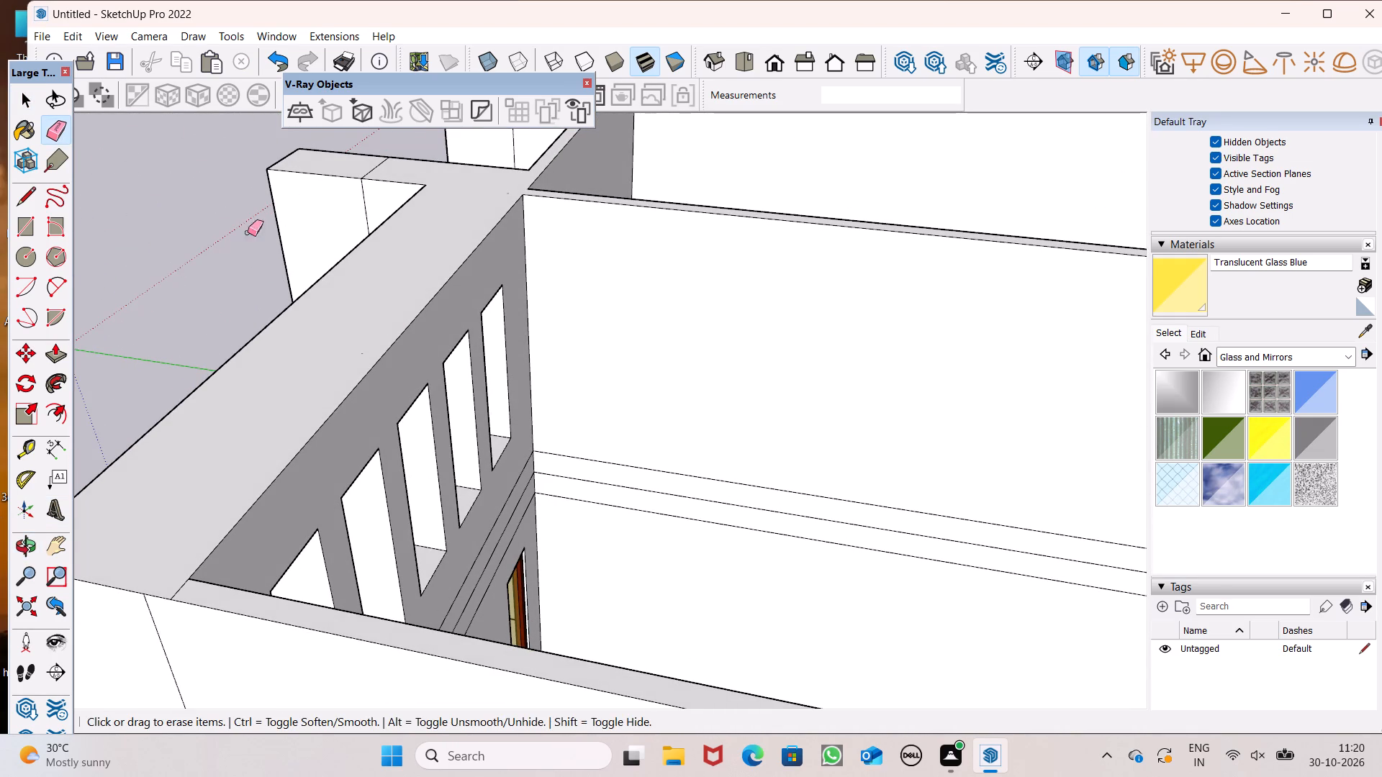
{"action": "scroll", "coordinate": [565, 460], "scroll_direction": "up", "scroll_amount": 4}
{"action": "left_click_drag", "start_coordinate": [579, 483], "coordinate": [583, 524]}
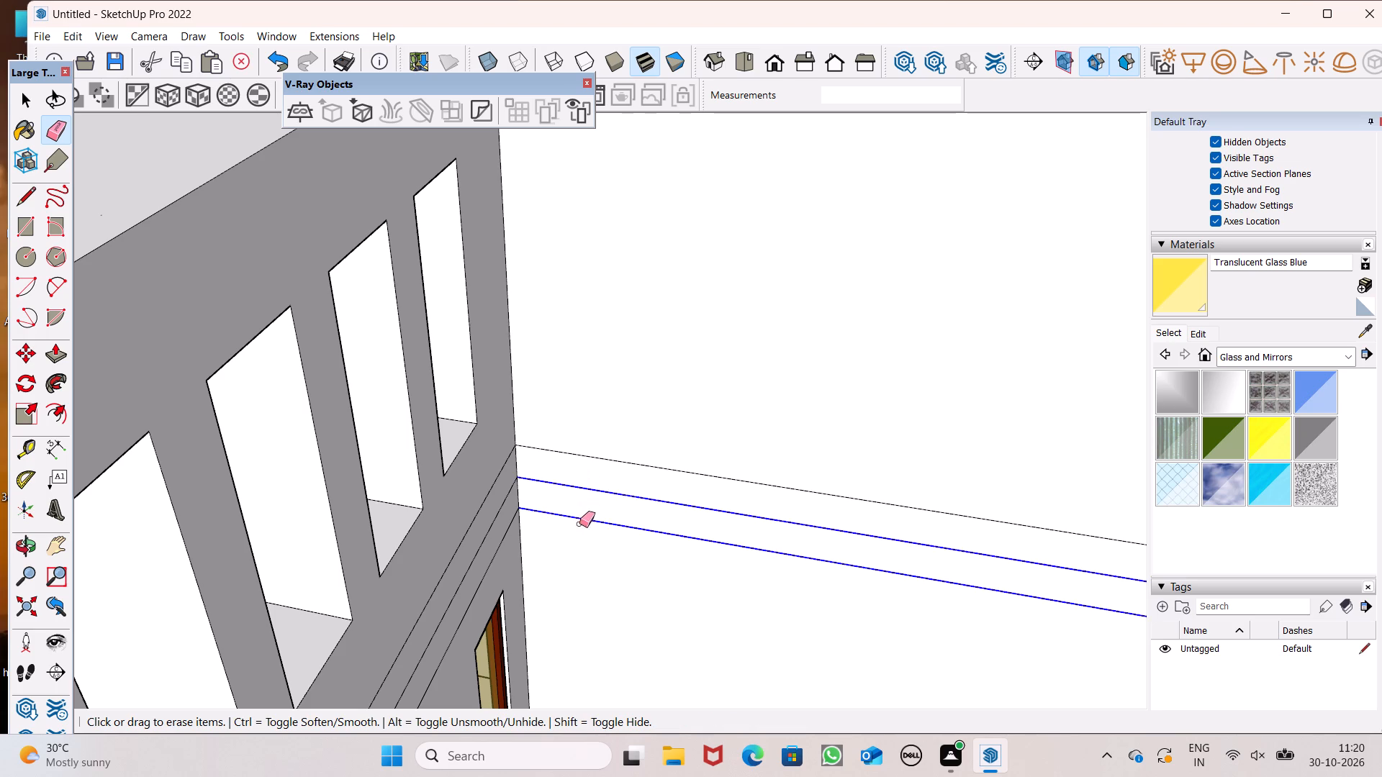
{"action": "left_click_drag", "start_coordinate": [493, 524], "coordinate": [504, 549]}
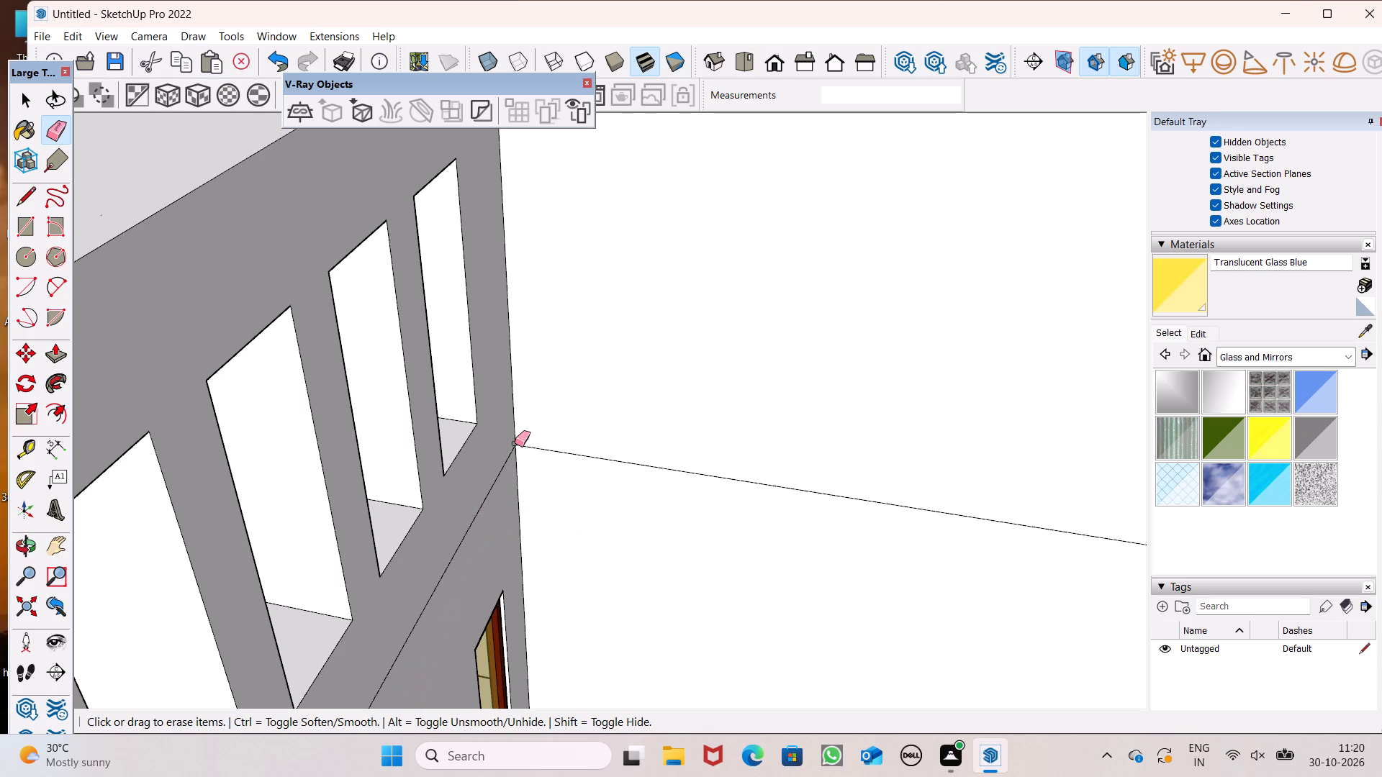
Erase the two lower horizontal lines on the stairwell's far end wall and on its adjoining side wall beside the floor.
{"action": "scroll", "coordinate": [515, 443], "scroll_direction": "down", "scroll_amount": 4}
{"action": "middle_click_drag", "start_coordinate": [492, 489], "coordinate": [852, 471]}
{"action": "scroll", "coordinate": [469, 567], "scroll_direction": "down", "scroll_amount": 8}
{"action": "middle_click_drag", "start_coordinate": [507, 632], "coordinate": [1129, 740]}
{"action": "scroll", "coordinate": [754, 495], "scroll_direction": "up", "scroll_amount": 7}
{"action": "scroll", "coordinate": [602, 435], "scroll_direction": "down", "scroll_amount": 7}
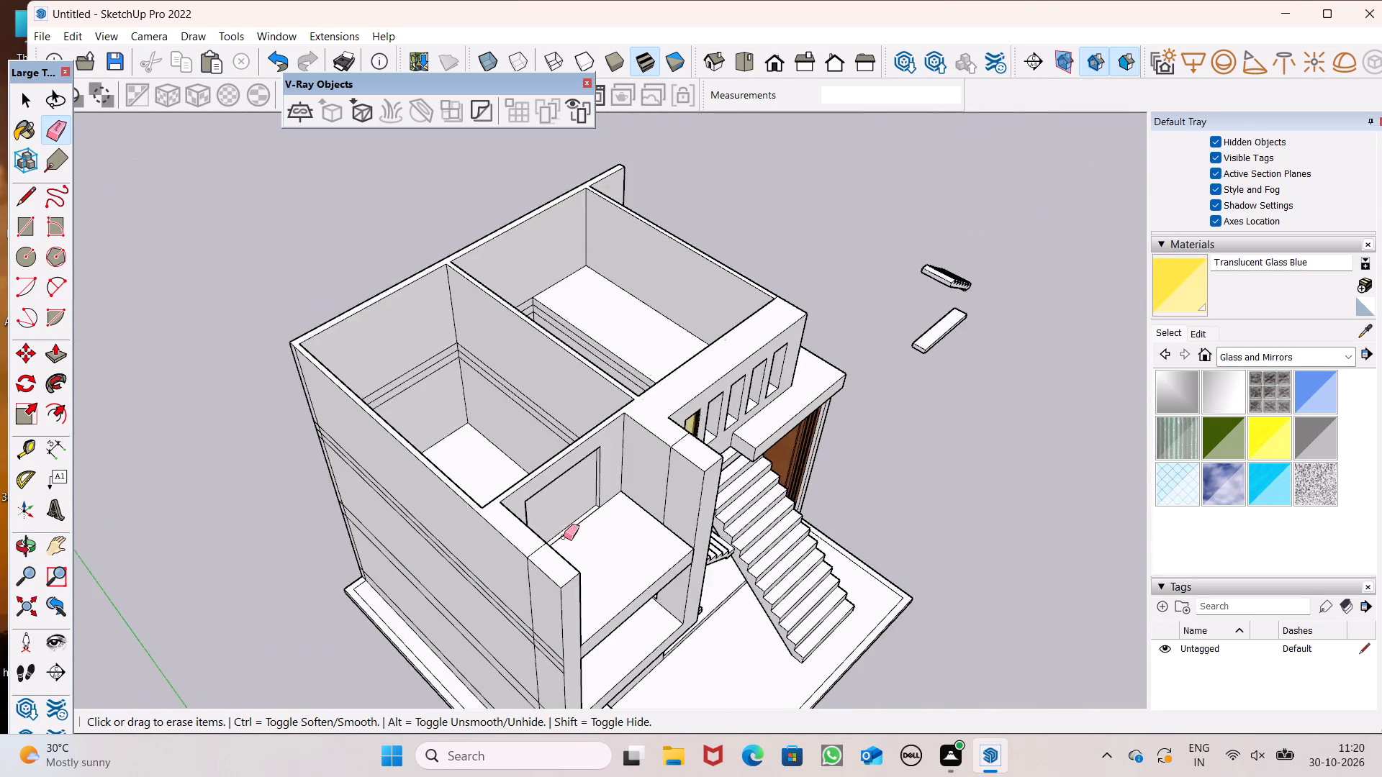
{"action": "middle_click_drag", "start_coordinate": [580, 491], "coordinate": [448, 555]}
{"action": "scroll", "coordinate": [448, 547], "scroll_direction": "up", "scroll_amount": 8}
{"action": "scroll", "coordinate": [605, 250], "scroll_direction": "up", "scroll_amount": 7}
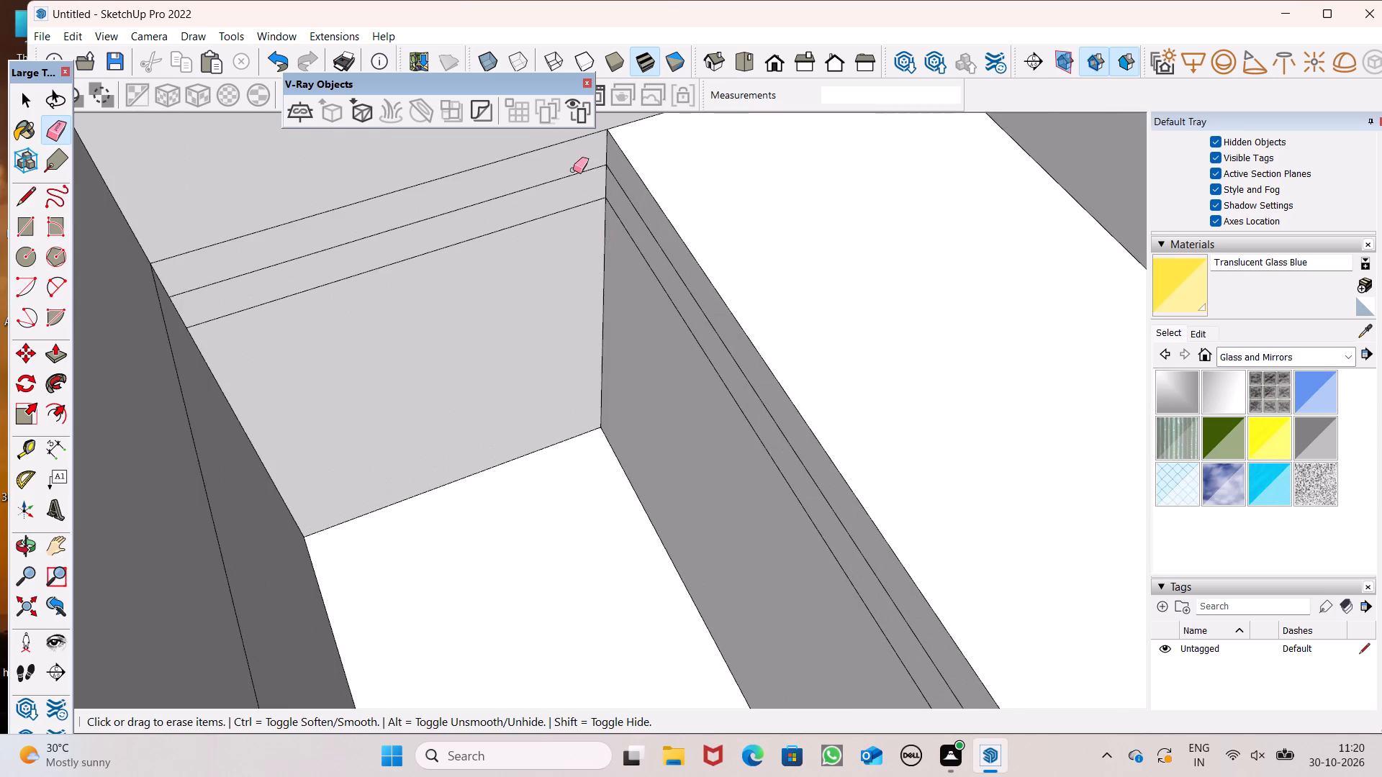
{"action": "left_click_drag", "start_coordinate": [572, 169], "coordinate": [567, 212]}
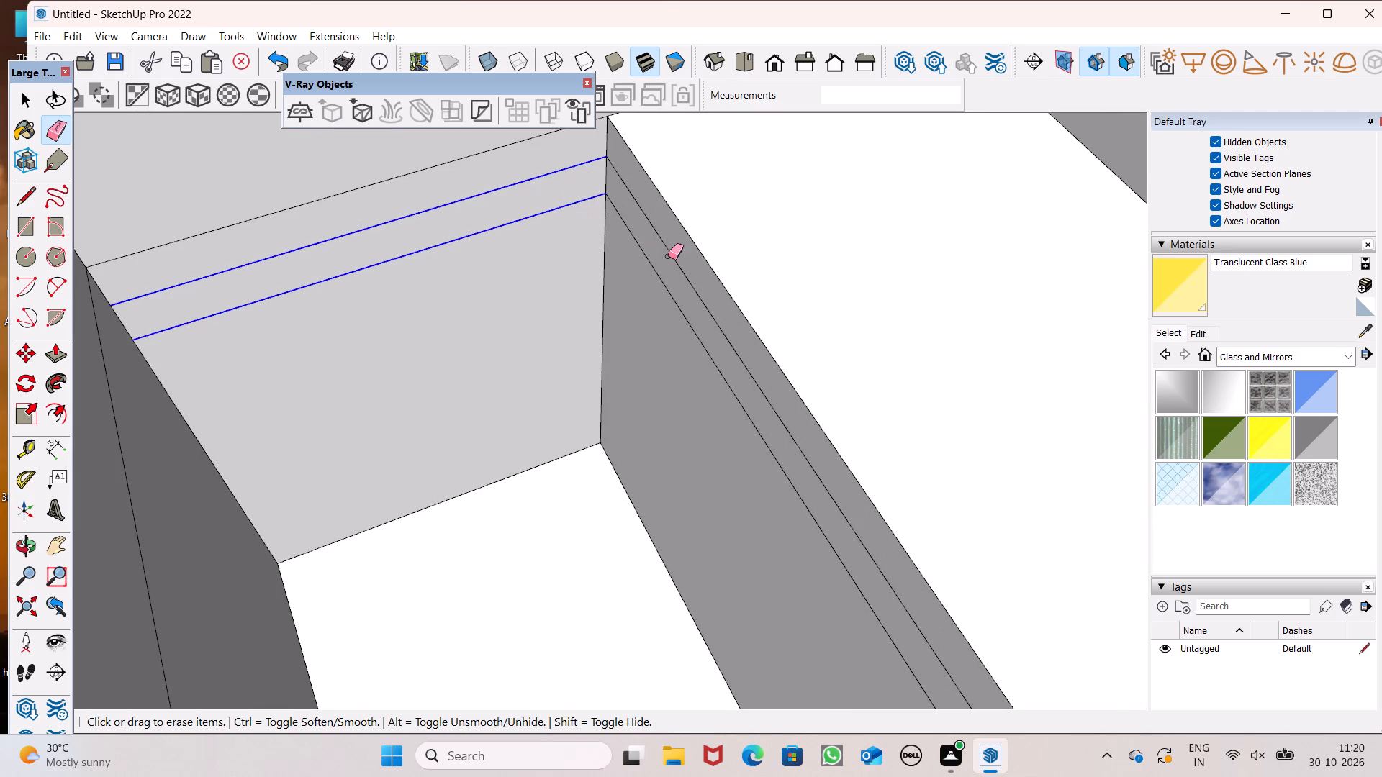
{"action": "left_click_drag", "start_coordinate": [668, 256], "coordinate": [657, 282]}
{"action": "left_click_drag", "start_coordinate": [672, 271], "coordinate": [677, 262]}
{"action": "scroll", "coordinate": [595, 293], "scroll_direction": "down", "scroll_amount": 4}
{"action": "middle_click_drag", "start_coordinate": [587, 290], "coordinate": [539, 323]}
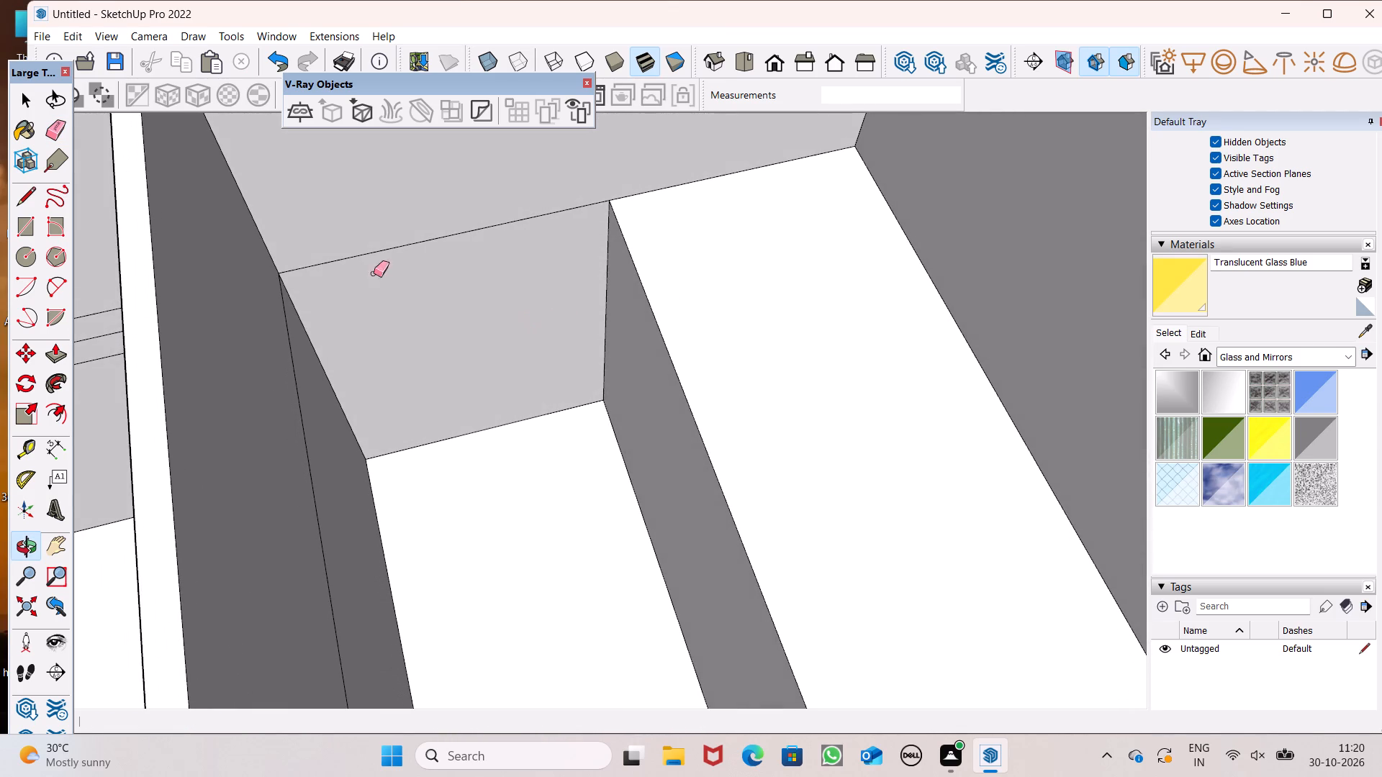
Draw a short line along the stairwell opening's far edge to close the opening with a face at floor level.
{"action": "left_click", "coordinate": [31, 200]}
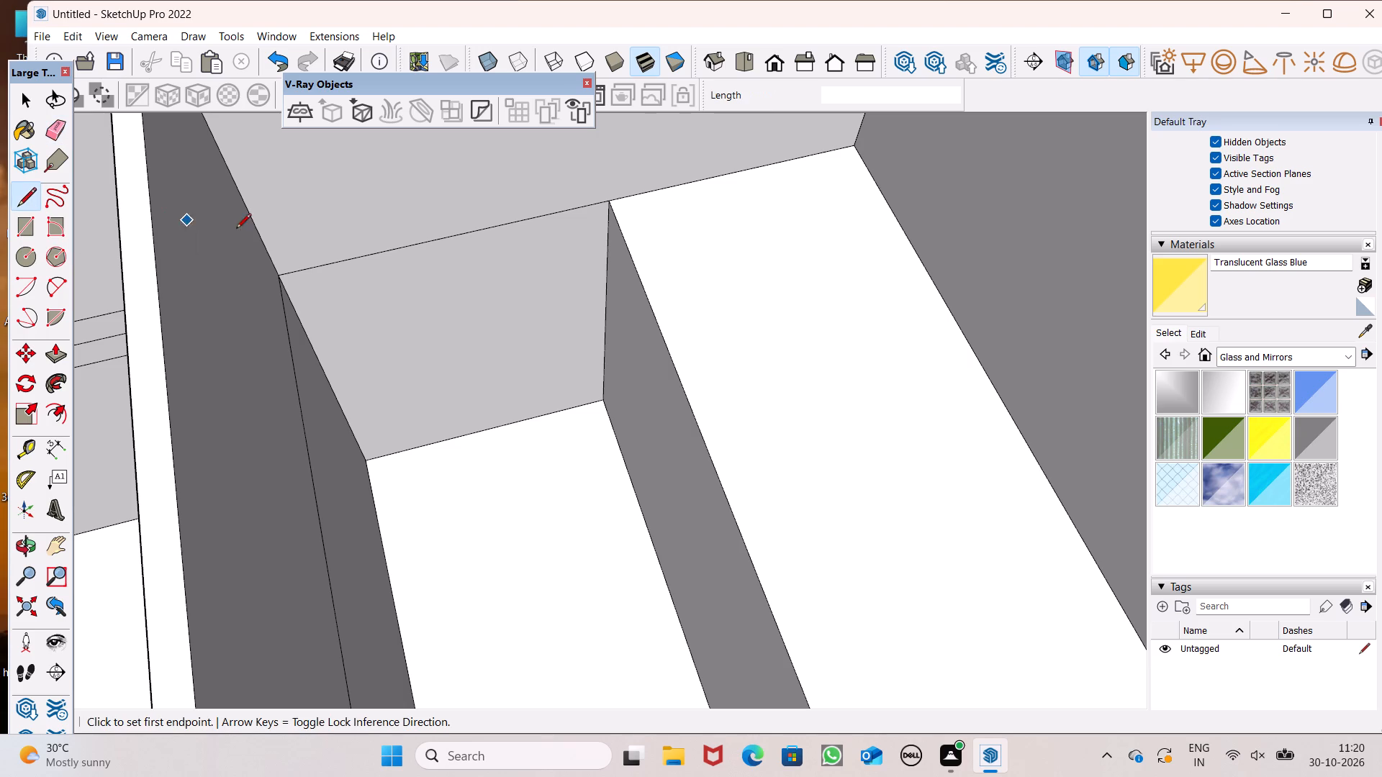
{"action": "left_click", "coordinate": [315, 266]}
{"action": "left_click", "coordinate": [332, 261]}
{"action": "scroll", "coordinate": [357, 275], "scroll_direction": "down", "scroll_amount": 6}
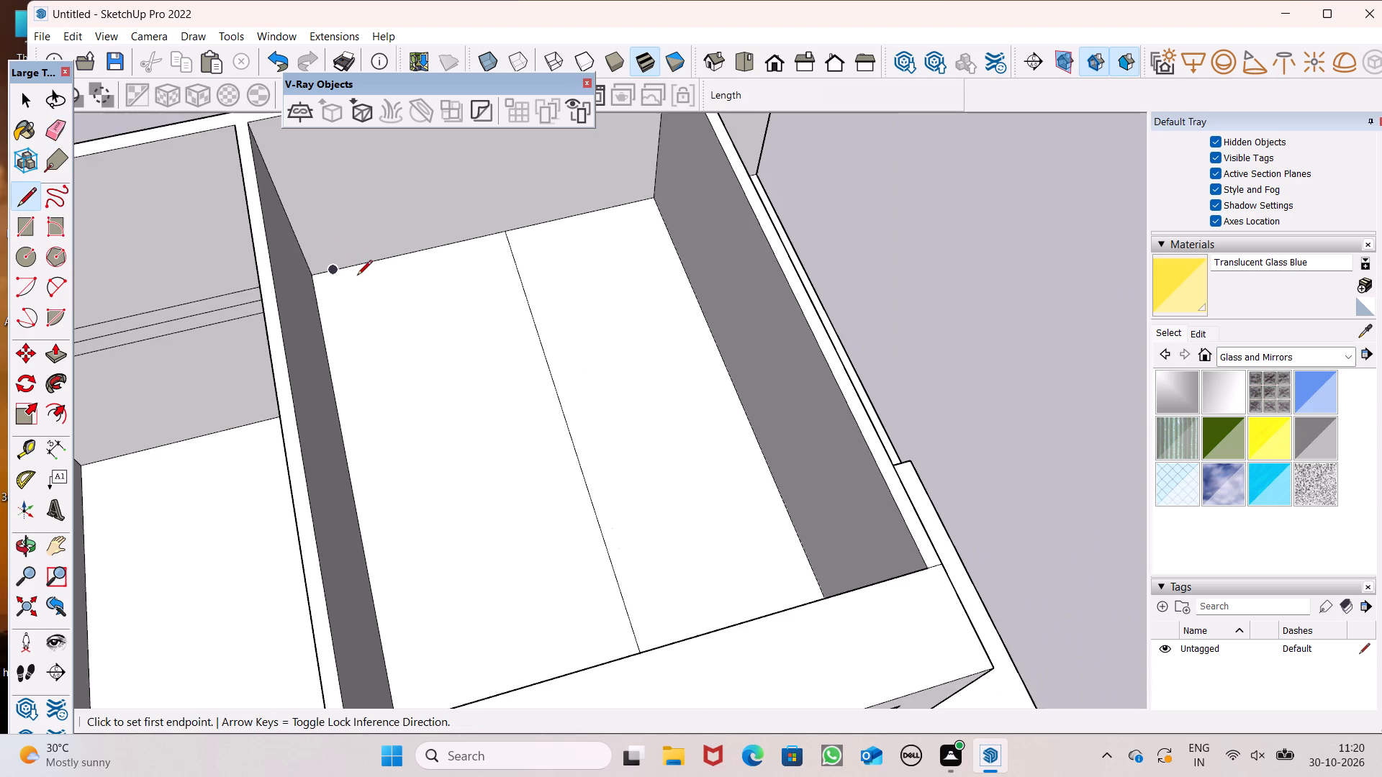
{"action": "scroll", "coordinate": [357, 276], "scroll_direction": "down", "scroll_amount": 4}
{"action": "key", "text": "space"}
Push/Pull the new floor face over the former stairwell opening by 6", keeping the original face as a starting face.
{"action": "middle_click_drag", "start_coordinate": [397, 332], "coordinate": [329, 224]}
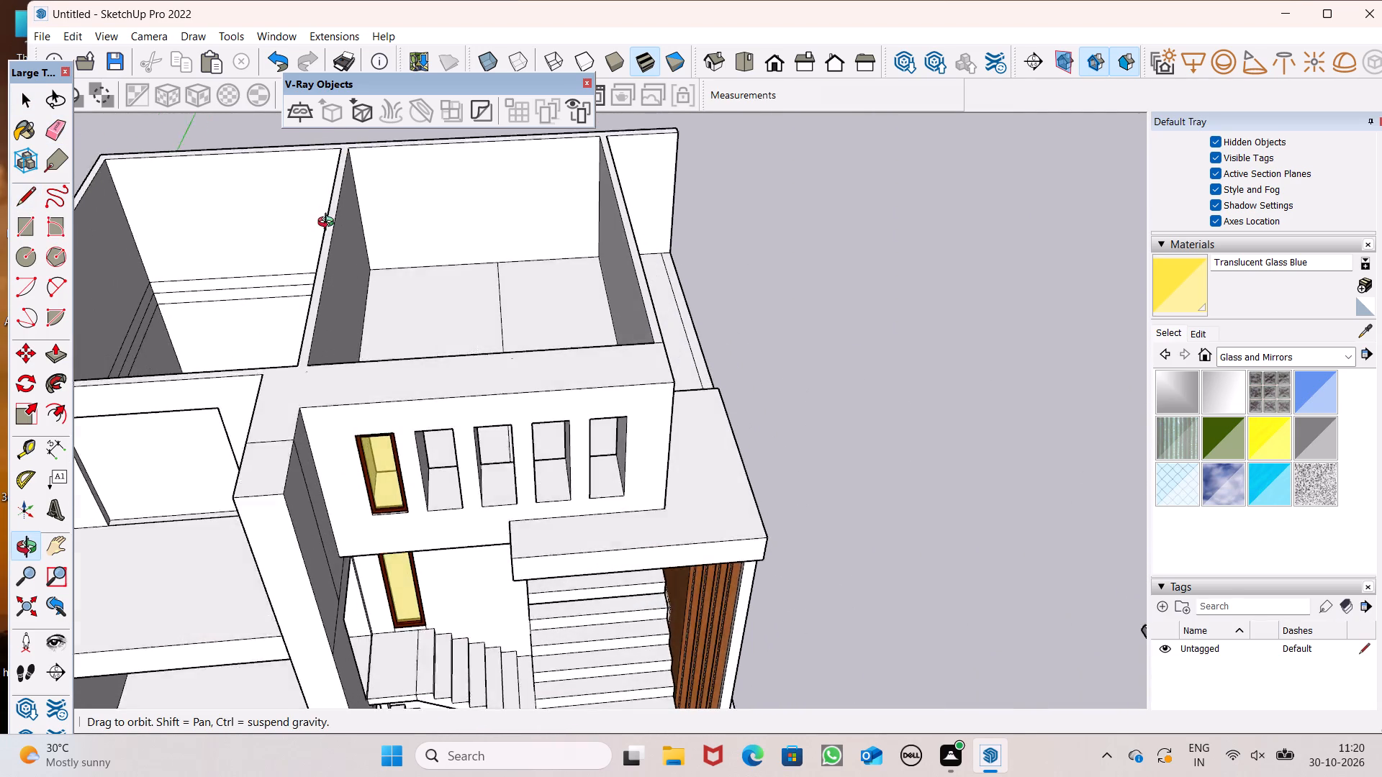
{"action": "middle_click_drag", "start_coordinate": [329, 224], "coordinate": [328, 268]}
{"action": "left_click", "coordinate": [56, 358]}
{"action": "scroll", "coordinate": [336, 341], "scroll_direction": "up", "scroll_amount": 2}
{"action": "scroll", "coordinate": [399, 371], "scroll_direction": "down", "scroll_amount": 2}
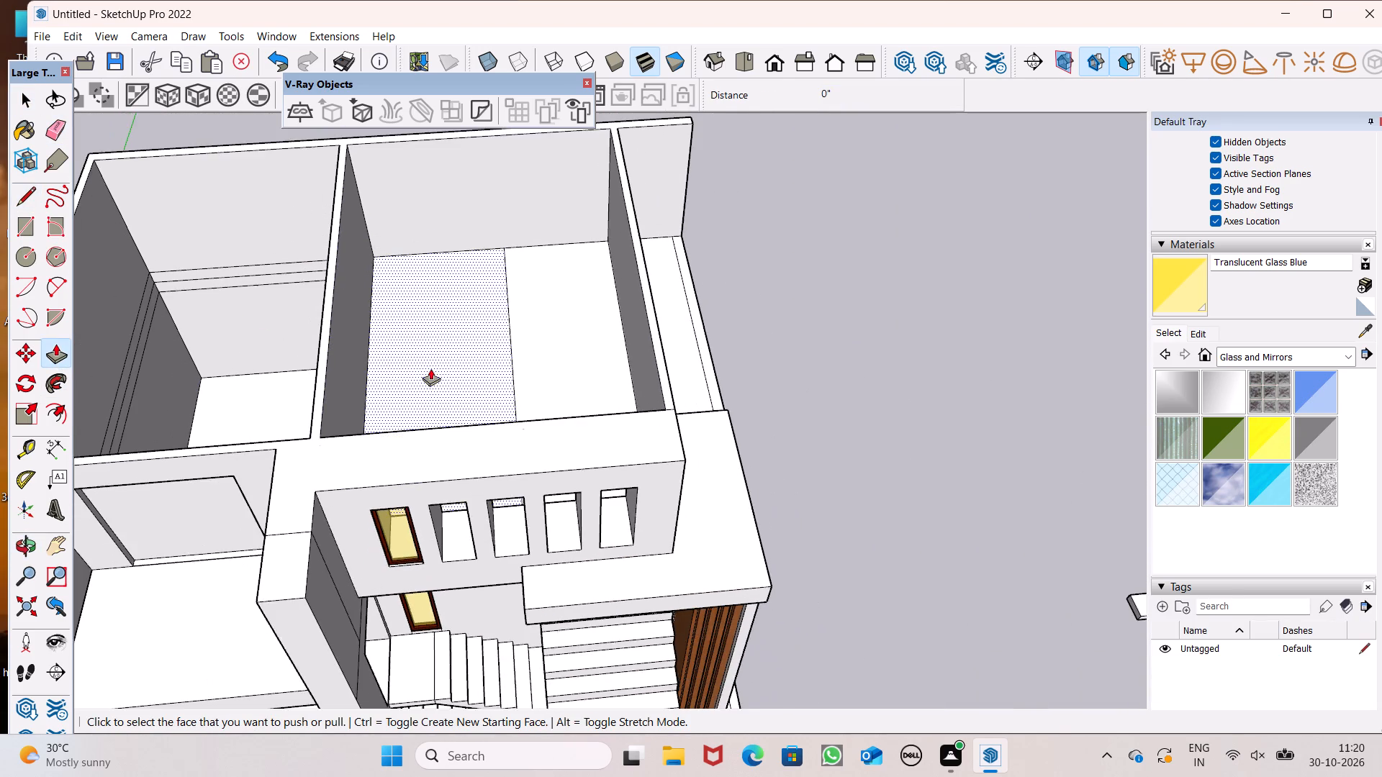
{"action": "middle_click_drag", "start_coordinate": [433, 368], "coordinate": [425, 435]}
{"action": "scroll", "coordinate": [420, 413], "scroll_direction": "up", "scroll_amount": 4}
{"action": "scroll", "coordinate": [402, 419], "scroll_direction": "down", "scroll_amount": 1}
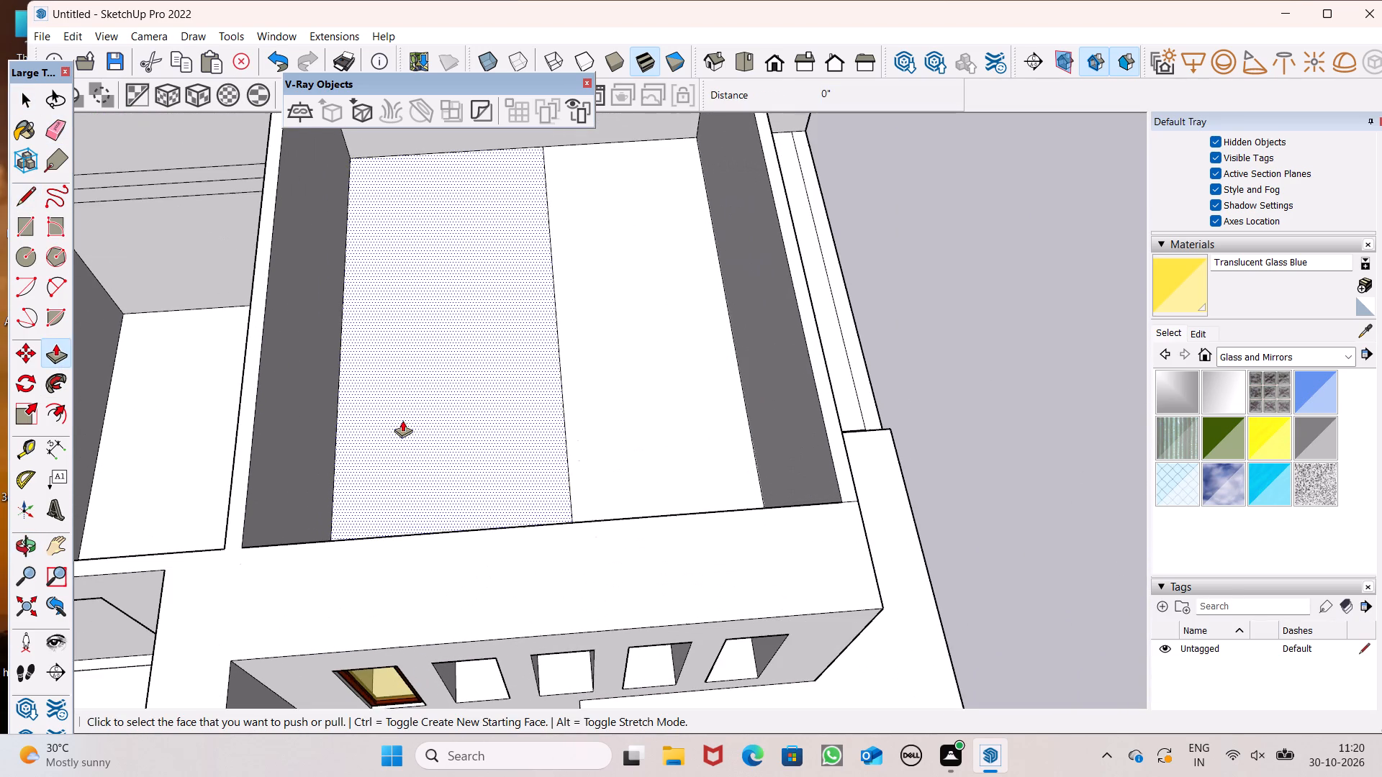
{"action": "left_click", "coordinate": [476, 405]}
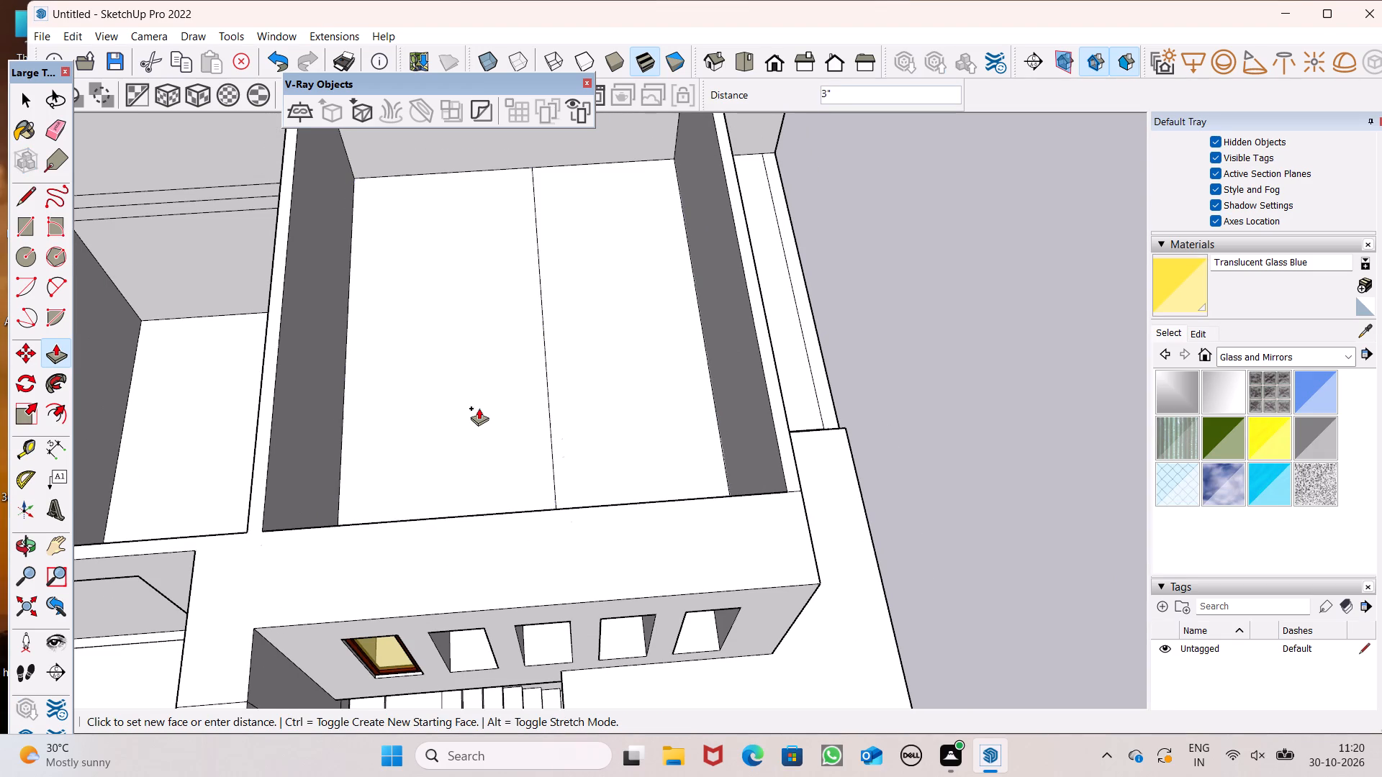
{"action": "key", "text": "6"}
{"action": "key", "text": "shift+quotedbl"}
{"action": "key", "text": "Return"}
{"action": "scroll", "coordinate": [472, 383], "scroll_direction": "down", "scroll_amount": 5}
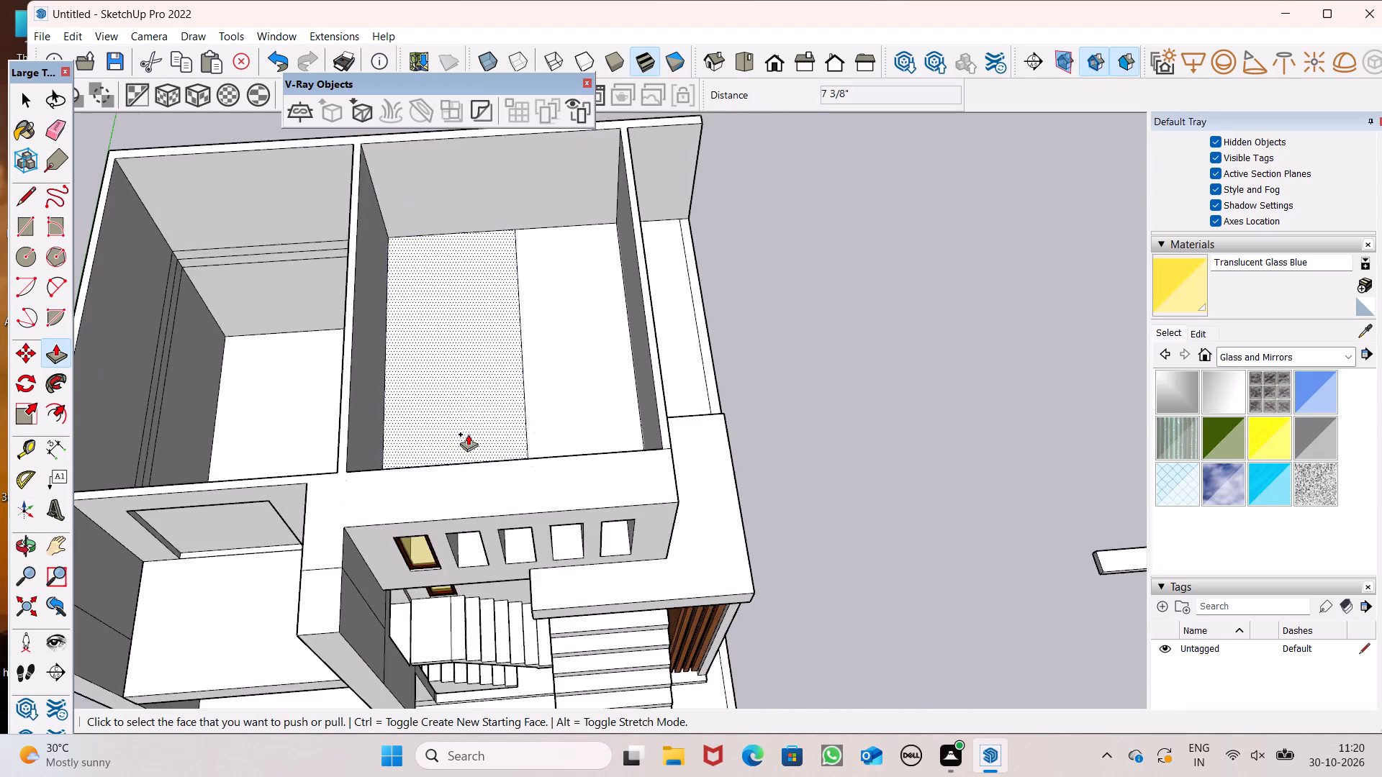
{"action": "middle_click_drag", "start_coordinate": [465, 434], "coordinate": [464, 173]}
{"action": "key", "text": "space"}
Copy the fitted window from the first narrow top-floor opening into the second opening, about 2' 10 9/16" along the wall.
{"action": "middle_click_drag", "start_coordinate": [509, 384], "coordinate": [540, 106]}
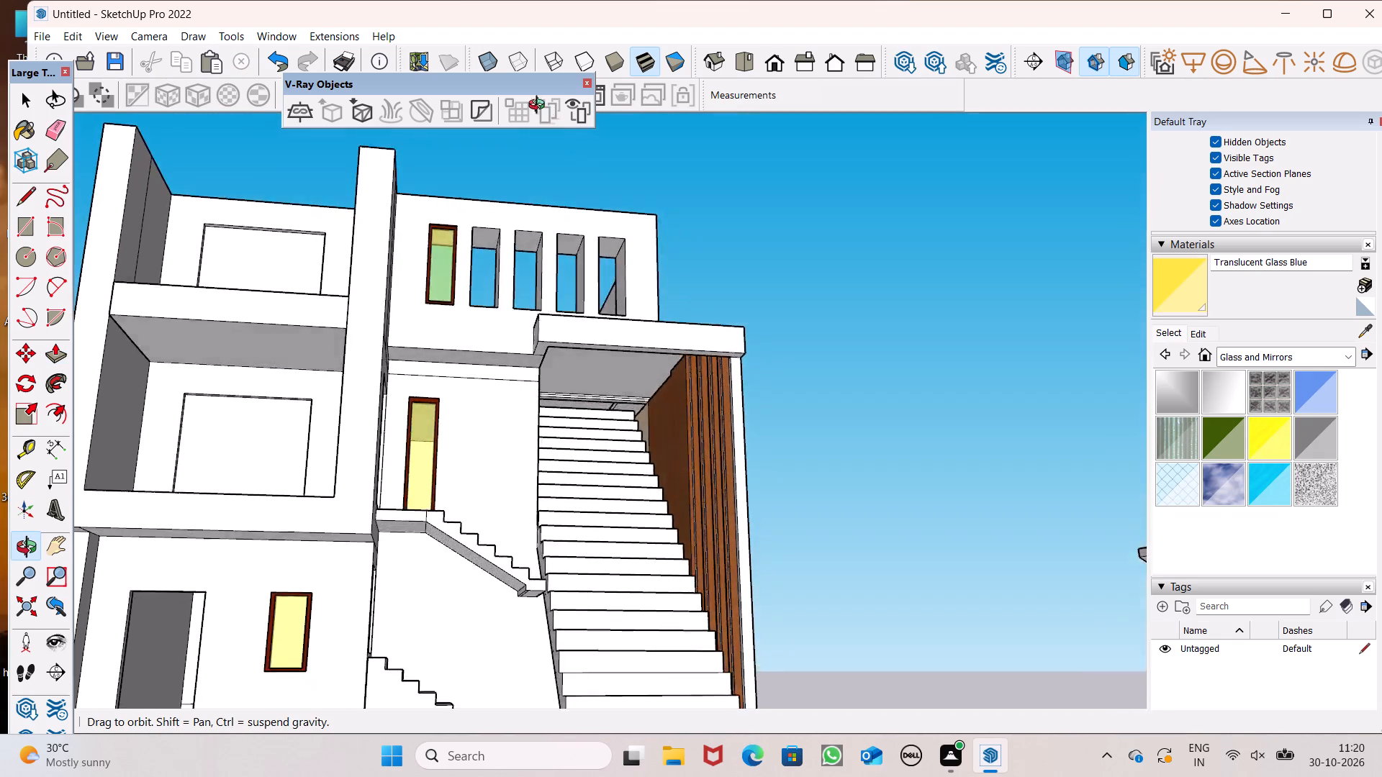
{"action": "middle_click_drag", "start_coordinate": [540, 106], "coordinate": [494, 453]}
{"action": "scroll", "coordinate": [492, 455], "scroll_direction": "up", "scroll_amount": 2}
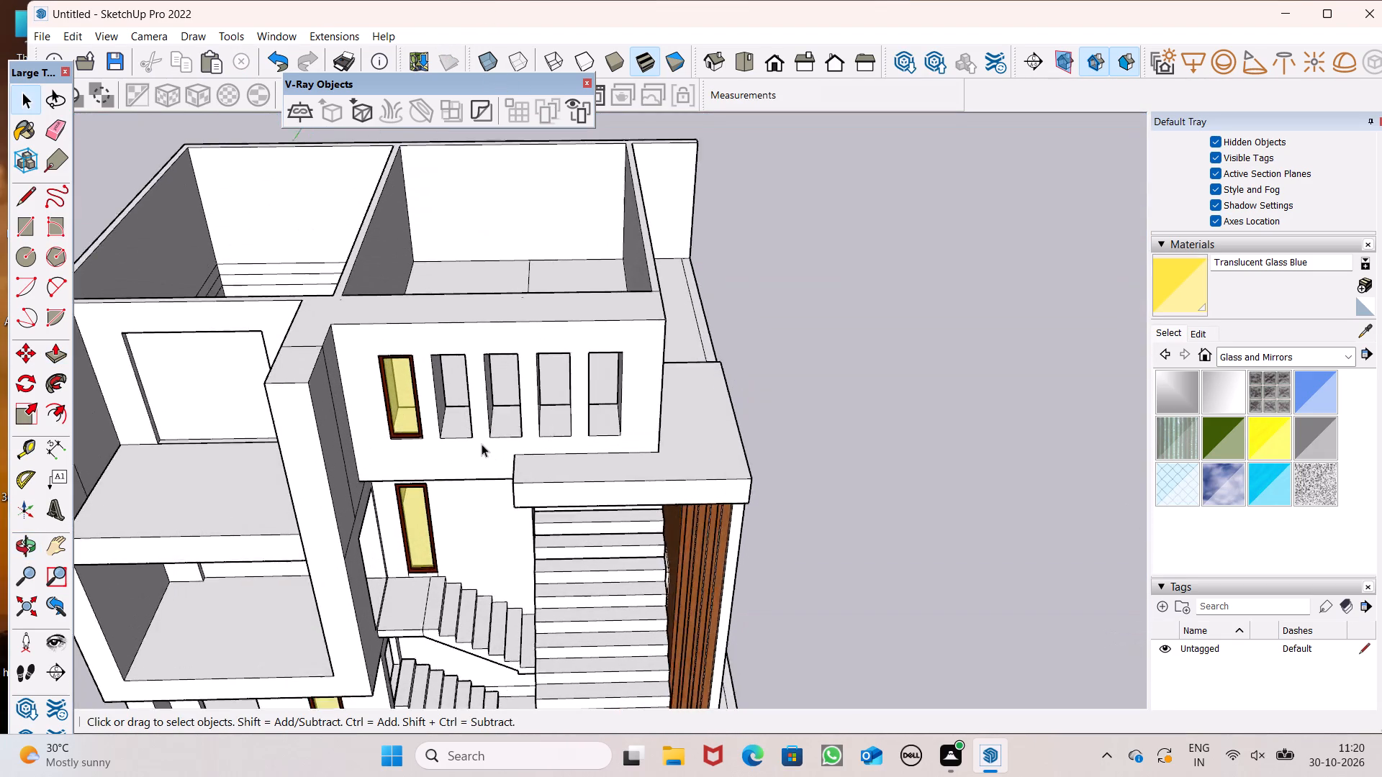
{"action": "scroll", "coordinate": [482, 444], "scroll_direction": "up", "scroll_amount": 5}
{"action": "scroll", "coordinate": [474, 441], "scroll_direction": "down", "scroll_amount": 4}
{"action": "middle_click_drag", "start_coordinate": [484, 464], "coordinate": [501, 381]}
{"action": "middle_click_drag", "start_coordinate": [501, 381], "coordinate": [494, 374]}
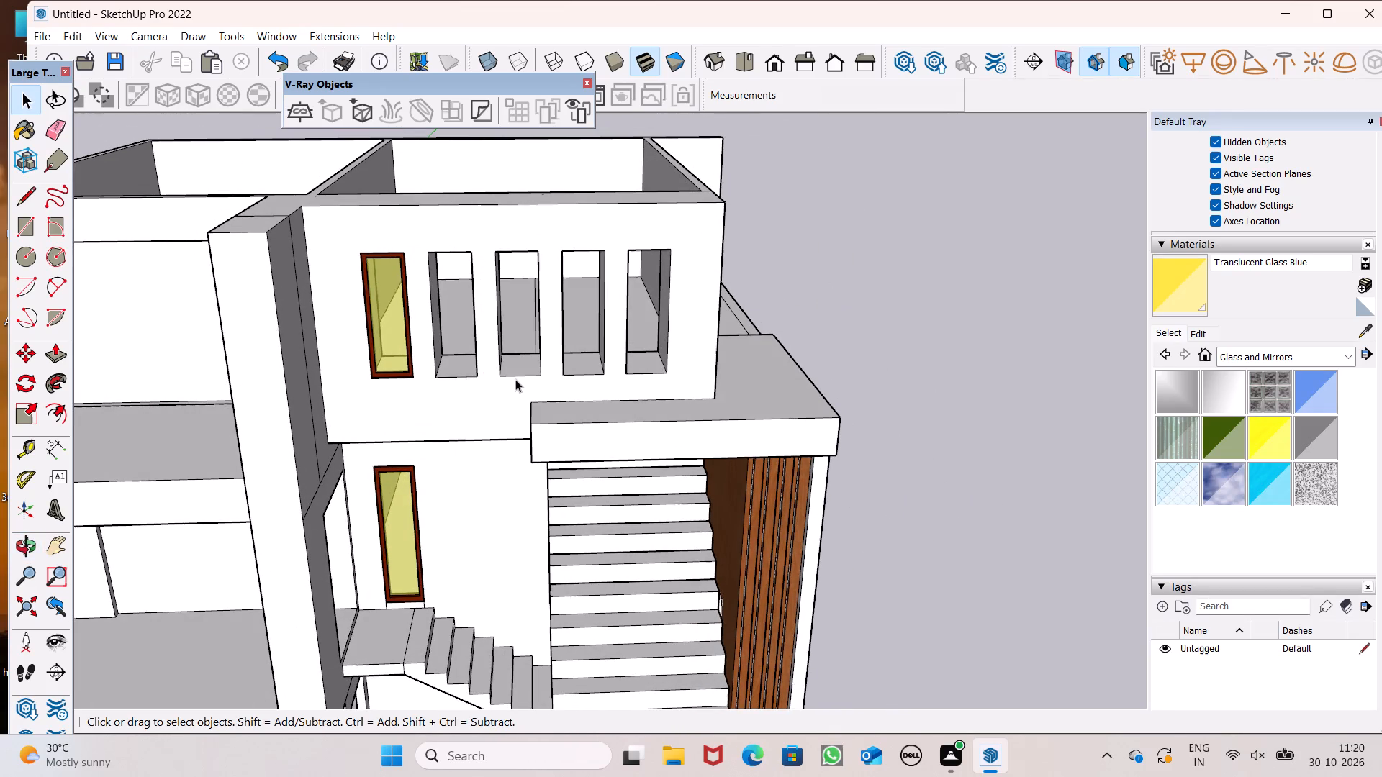
{"action": "scroll", "coordinate": [554, 391], "scroll_direction": "down", "scroll_amount": 4}
{"action": "scroll", "coordinate": [453, 386], "scroll_direction": "up", "scroll_amount": 6}
{"action": "left_click", "coordinate": [434, 343]}
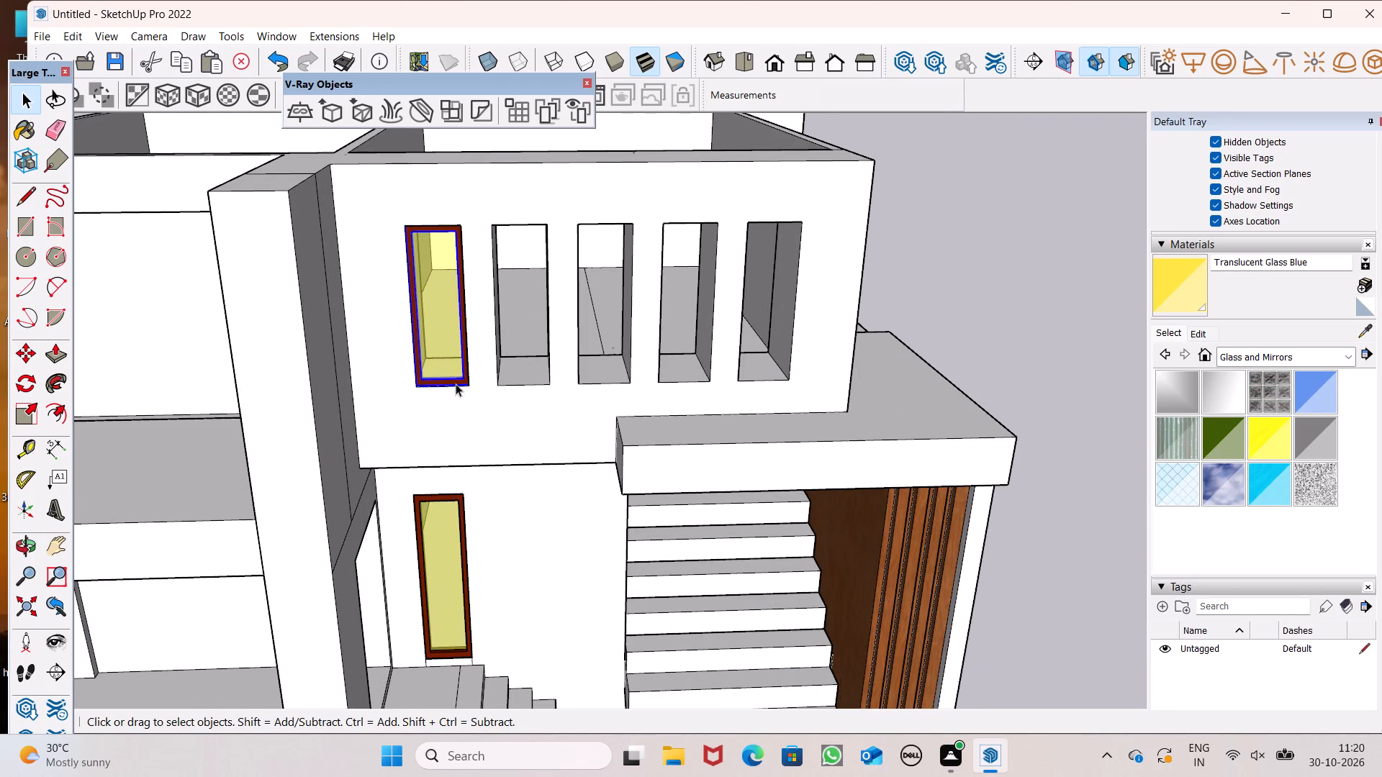
{"action": "middle_click_drag", "start_coordinate": [456, 383], "coordinate": [407, 358]}
{"action": "scroll", "coordinate": [387, 332], "scroll_direction": "up", "scroll_amount": 1}
{"action": "scroll", "coordinate": [452, 417], "scroll_direction": "down", "scroll_amount": 4}
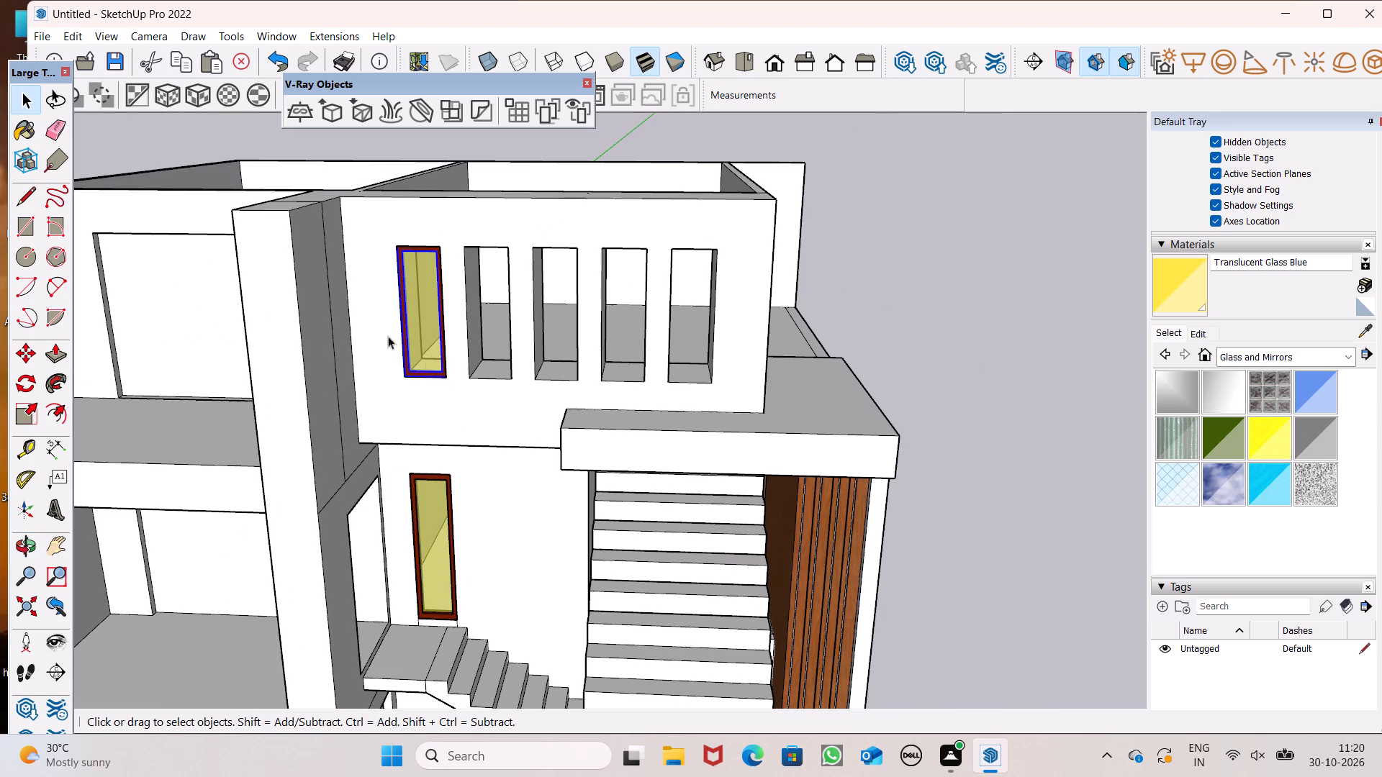
{"action": "key", "text": "m"}
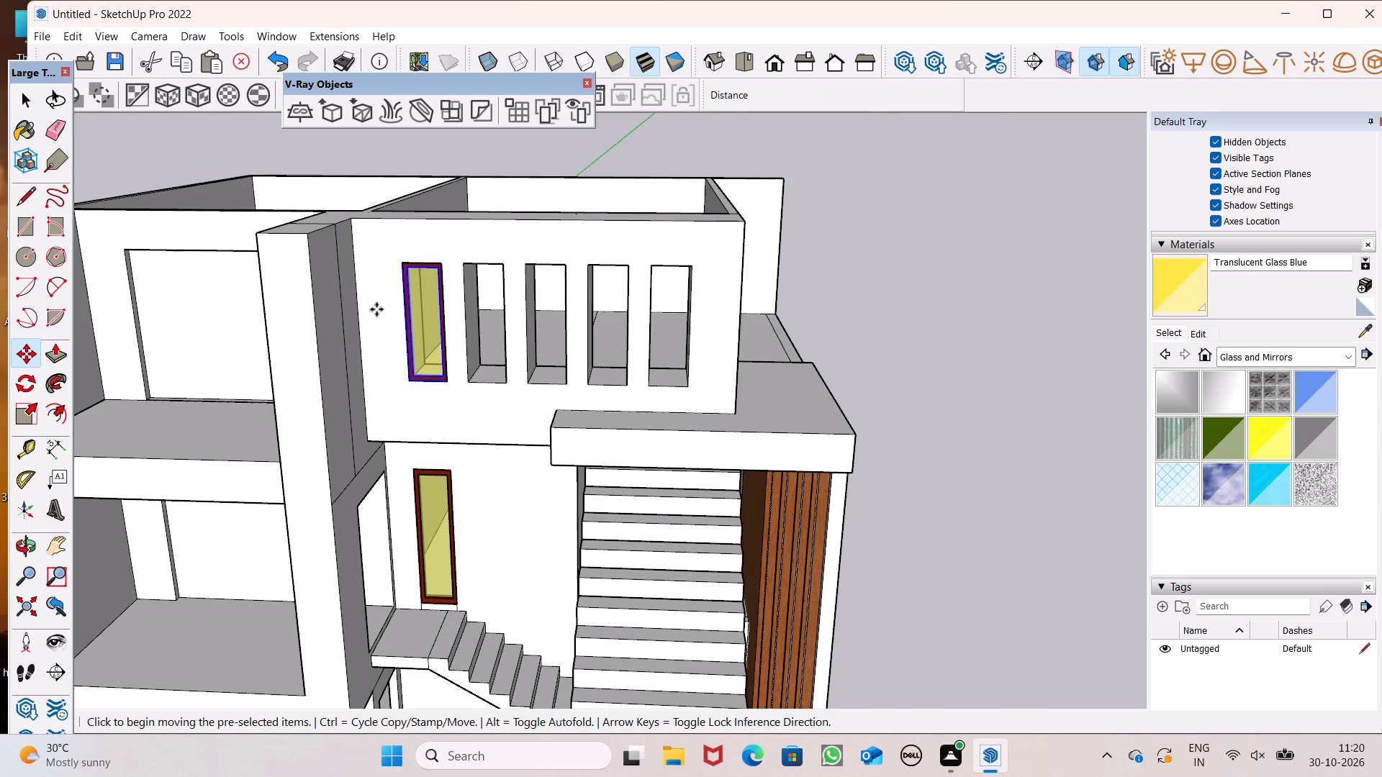
{"action": "key", "text": "Return"}
{"action": "scroll", "coordinate": [705, 409], "scroll_direction": "down", "scroll_amount": 1}
{"action": "scroll", "coordinate": [532, 393], "scroll_direction": "up", "scroll_amount": 7}
{"action": "scroll", "coordinate": [505, 404], "scroll_direction": "down", "scroll_amount": 5}
{"action": "scroll", "coordinate": [372, 212], "scroll_direction": "up", "scroll_amount": 5}
{"action": "scroll", "coordinate": [379, 275], "scroll_direction": "down", "scroll_amount": 1}
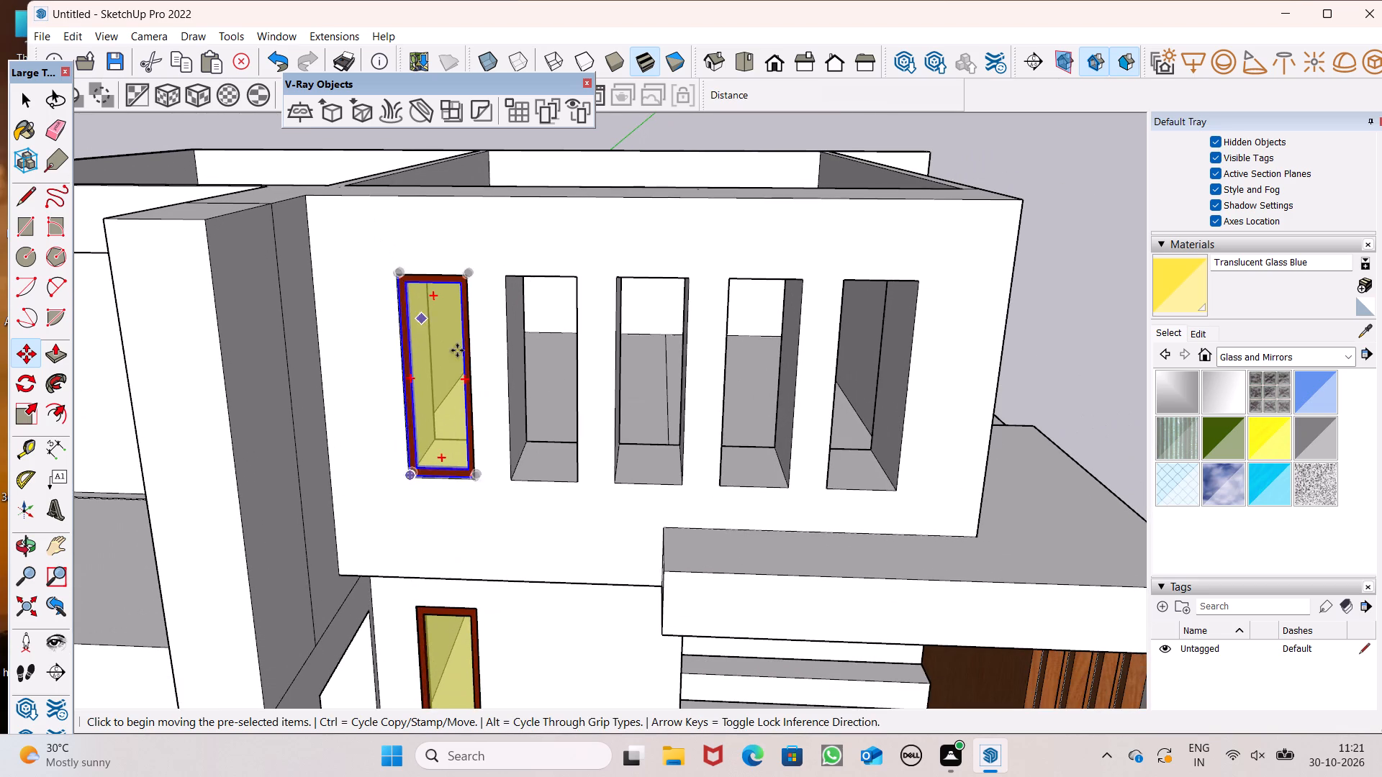
{"action": "left_click_drag", "start_coordinate": [472, 478], "coordinate": [564, 501]}
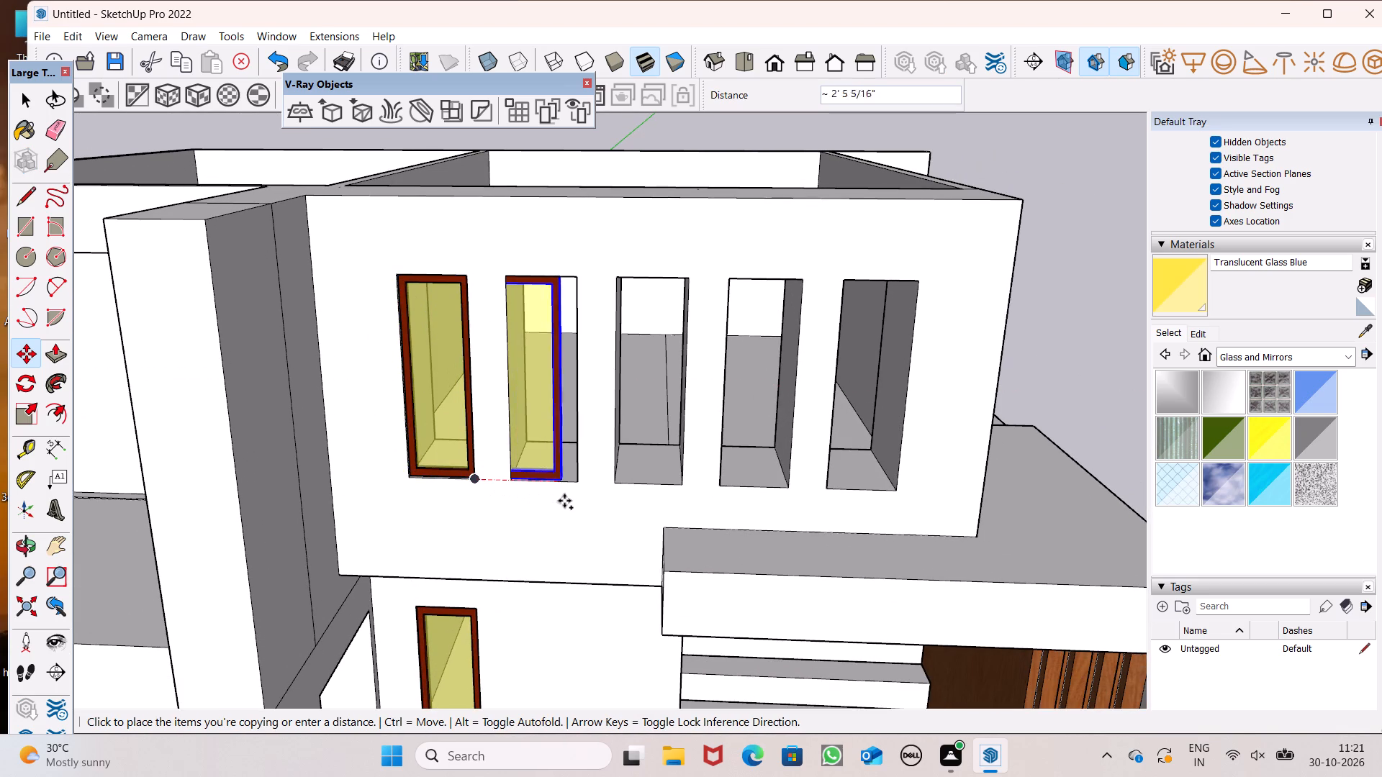
{"action": "left_click_drag", "start_coordinate": [564, 501], "coordinate": [576, 491]}
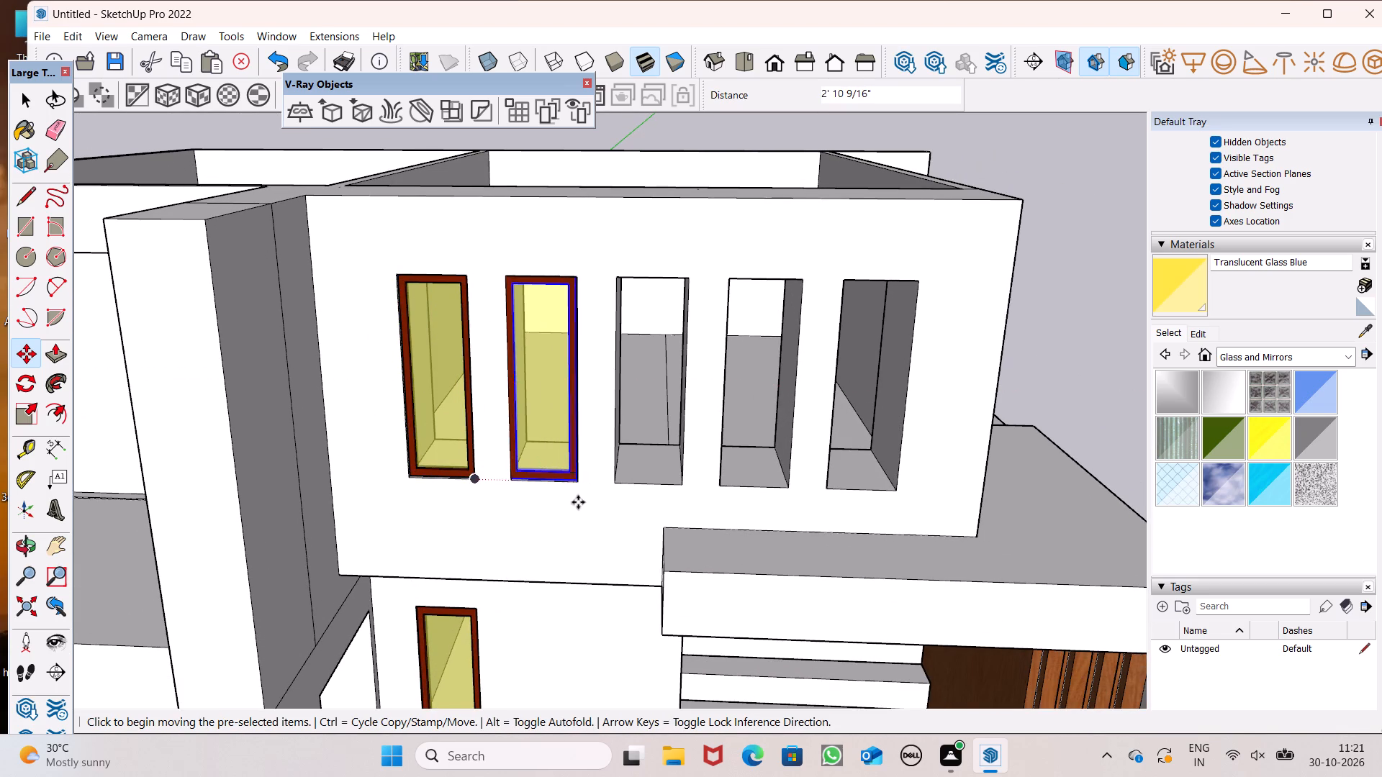
Copy the window from the second narrow opening into the third, about 2' 10 13/16" along the wall, matching lower corners.
{"action": "scroll", "coordinate": [579, 501], "scroll_direction": "down", "scroll_amount": 2}
{"action": "middle_click_drag", "start_coordinate": [608, 505], "coordinate": [631, 560]}
{"action": "scroll", "coordinate": [587, 532], "scroll_direction": "up", "scroll_amount": 8}
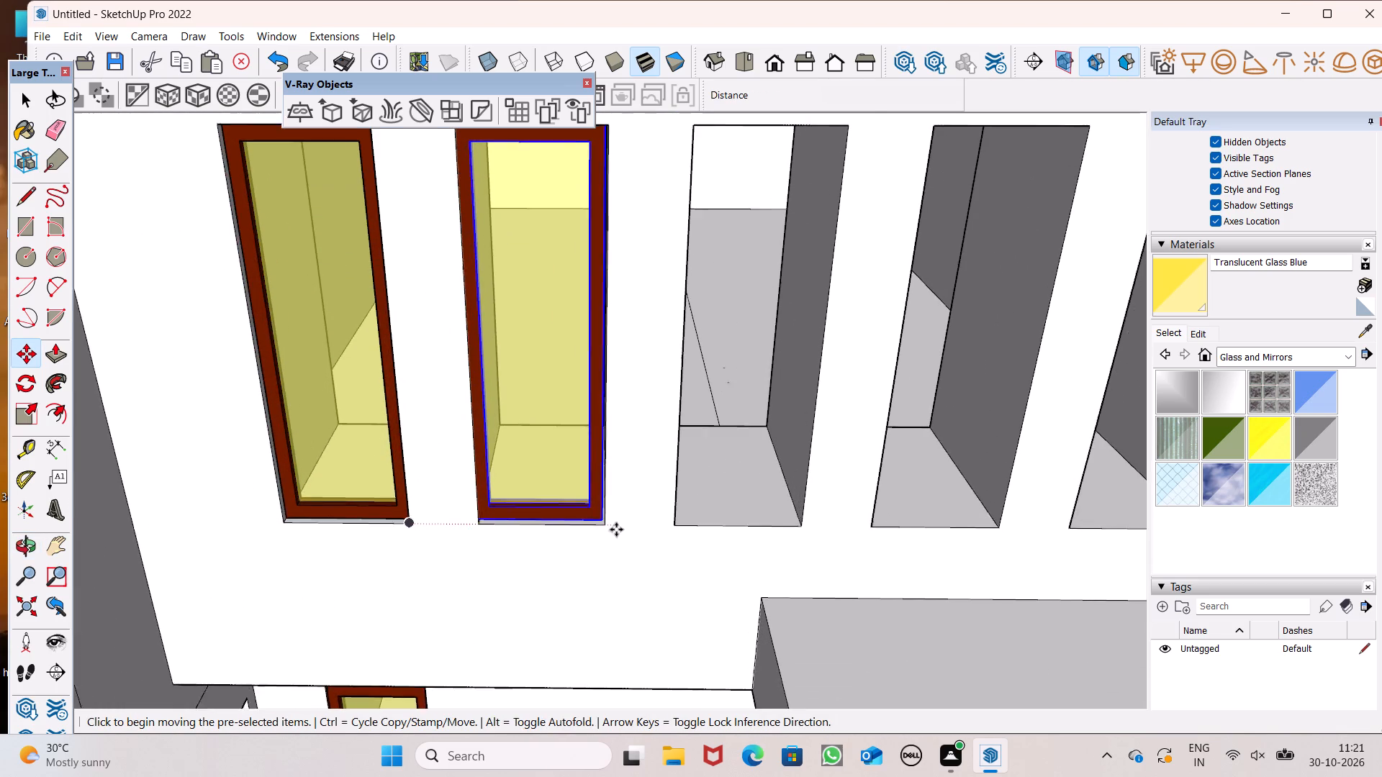
{"action": "scroll", "coordinate": [616, 530], "scroll_direction": "up", "scroll_amount": 1}
{"action": "middle_click_drag", "start_coordinate": [620, 544], "coordinate": [586, 522]}
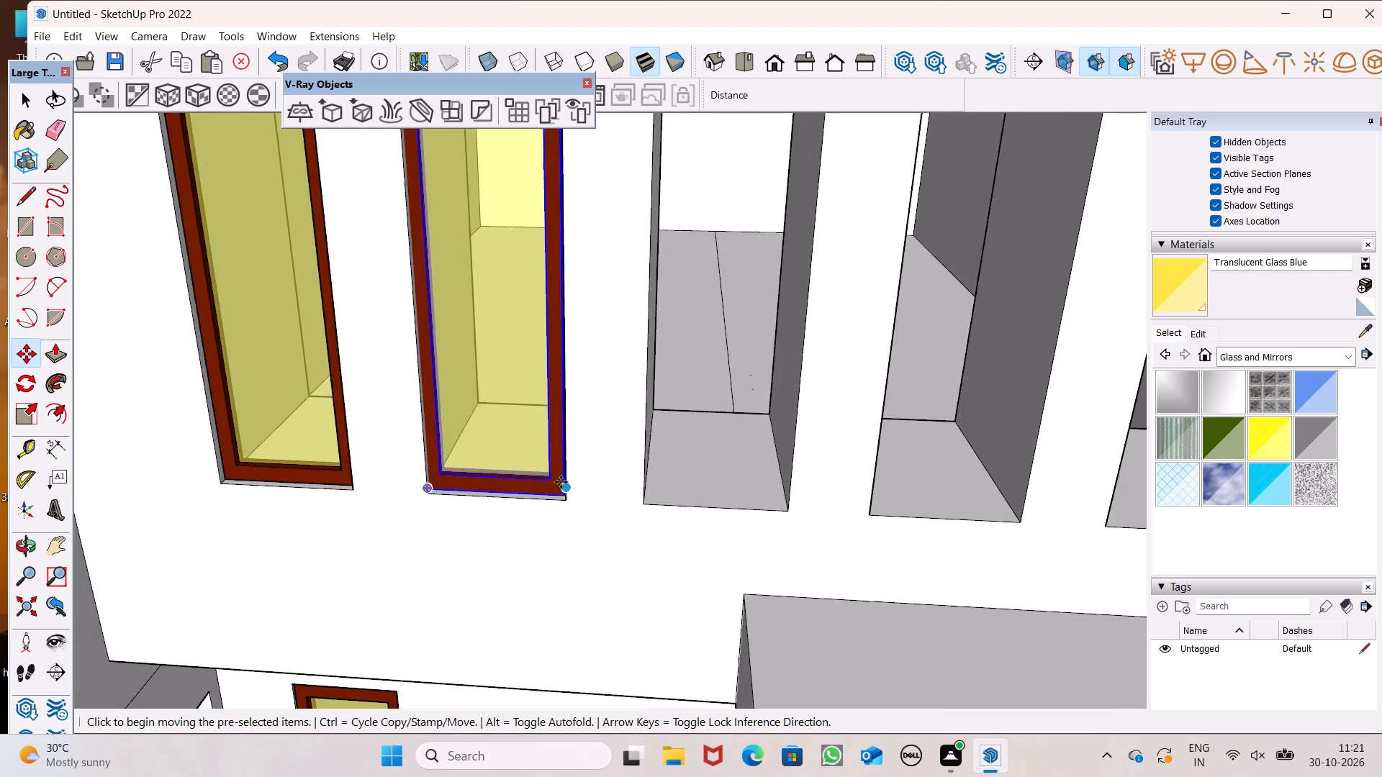
{"action": "scroll", "coordinate": [561, 491], "scroll_direction": "down", "scroll_amount": 4}
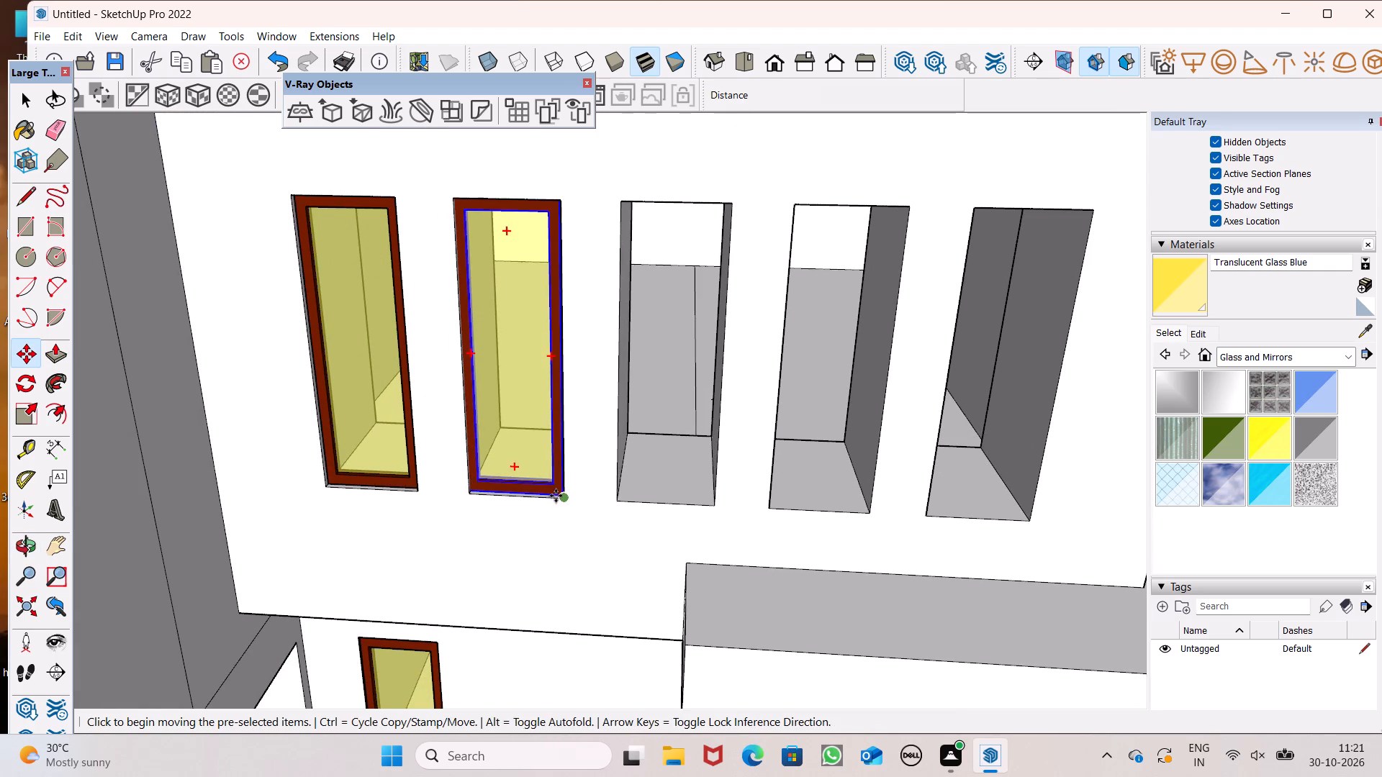
{"action": "left_click_drag", "start_coordinate": [556, 496], "coordinate": [713, 512]}
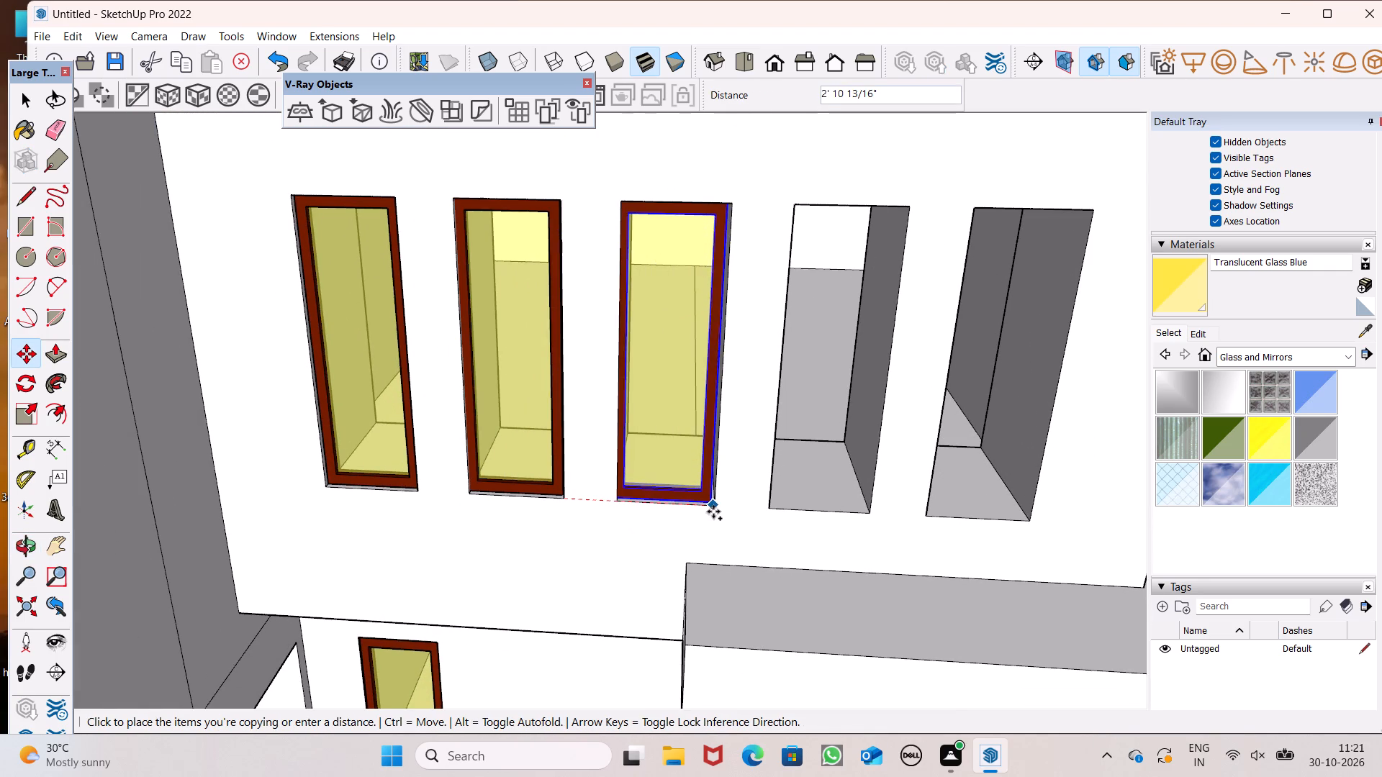
{"action": "left_click_drag", "start_coordinate": [713, 512], "coordinate": [719, 509]}
Copy the window from the third narrow opening into the fourth, about 2' 11 1/16" along the wall, matching lower corners.
{"action": "scroll", "coordinate": [555, 442], "scroll_direction": "down", "scroll_amount": 5}
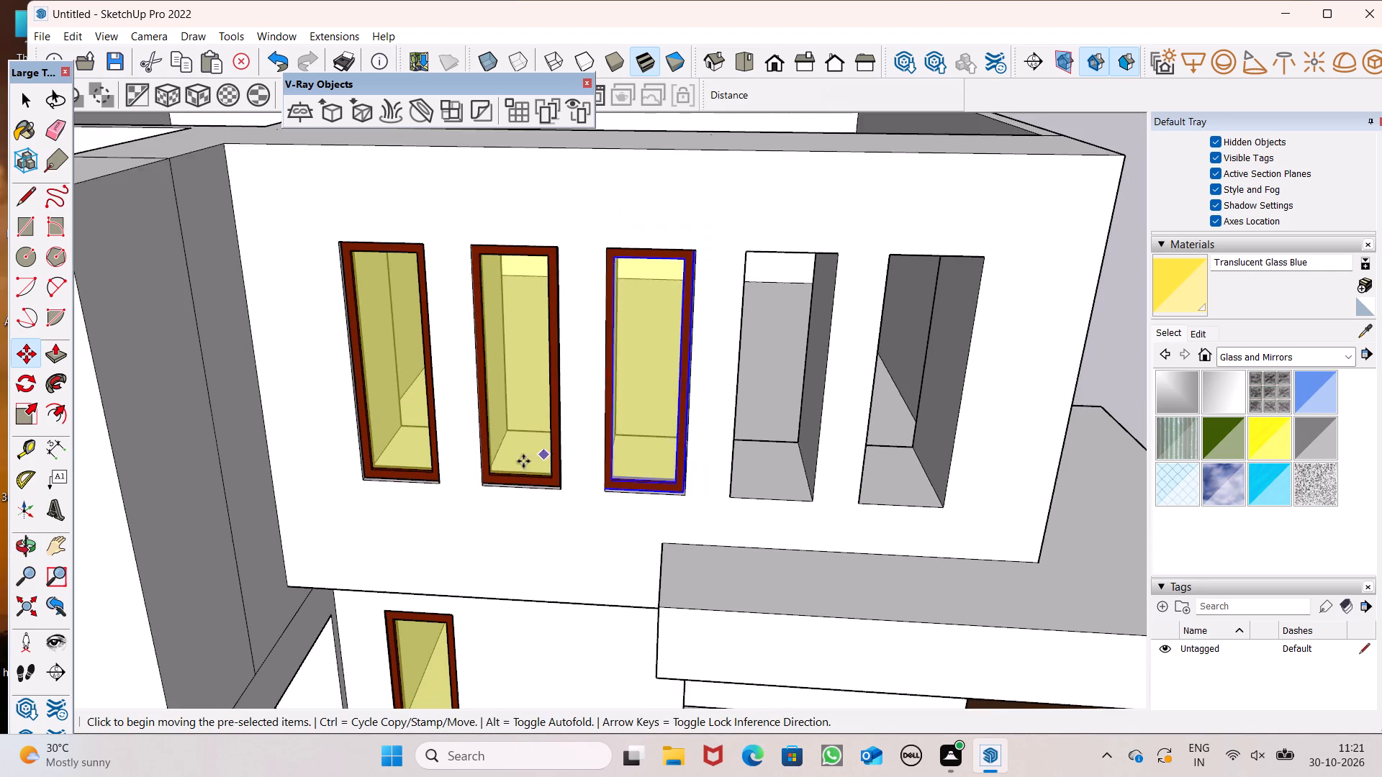
{"action": "scroll", "coordinate": [512, 467], "scroll_direction": "down", "scroll_amount": 4}
{"action": "scroll", "coordinate": [768, 466], "scroll_direction": "up", "scroll_amount": 3}
{"action": "scroll", "coordinate": [775, 465], "scroll_direction": "down", "scroll_amount": 1}
{"action": "scroll", "coordinate": [775, 465], "scroll_direction": "up", "scroll_amount": 3}
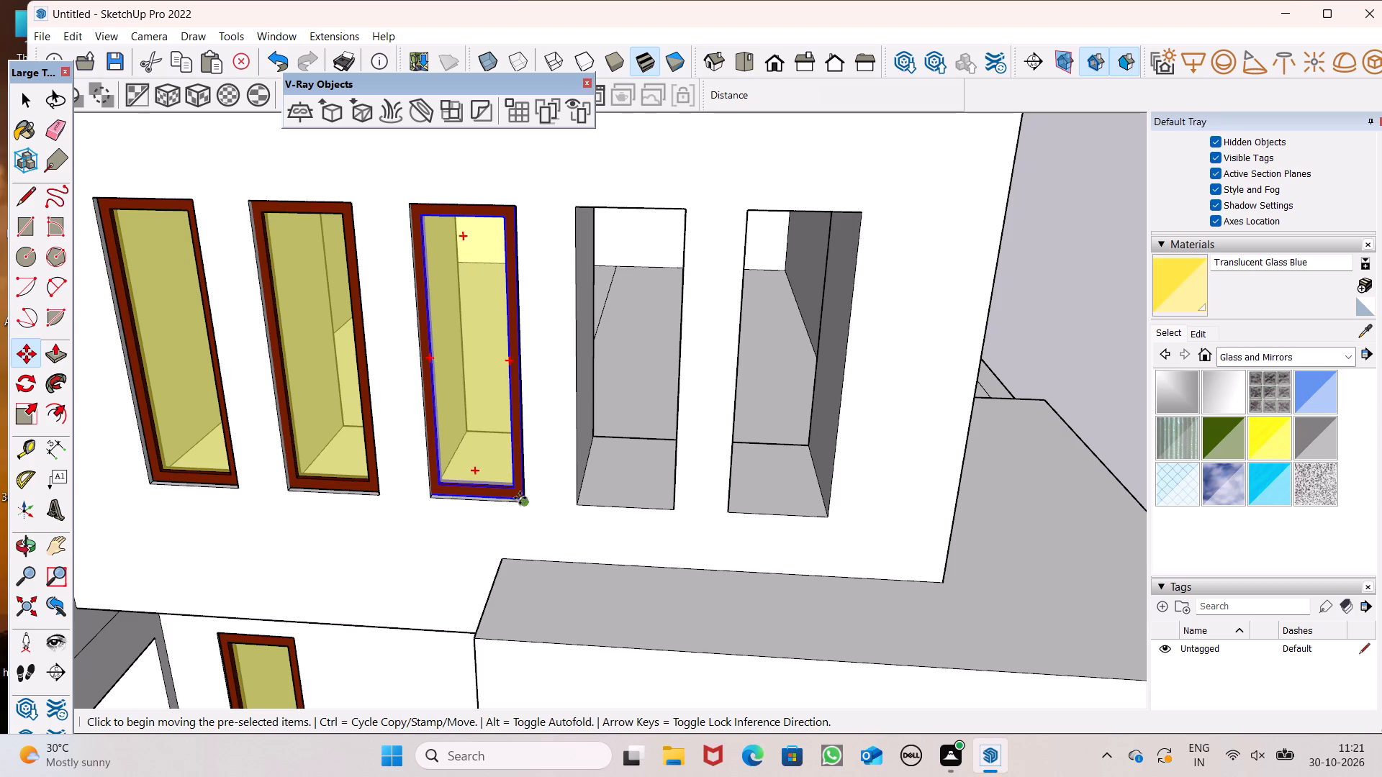
{"action": "left_click_drag", "start_coordinate": [520, 501], "coordinate": [612, 523]}
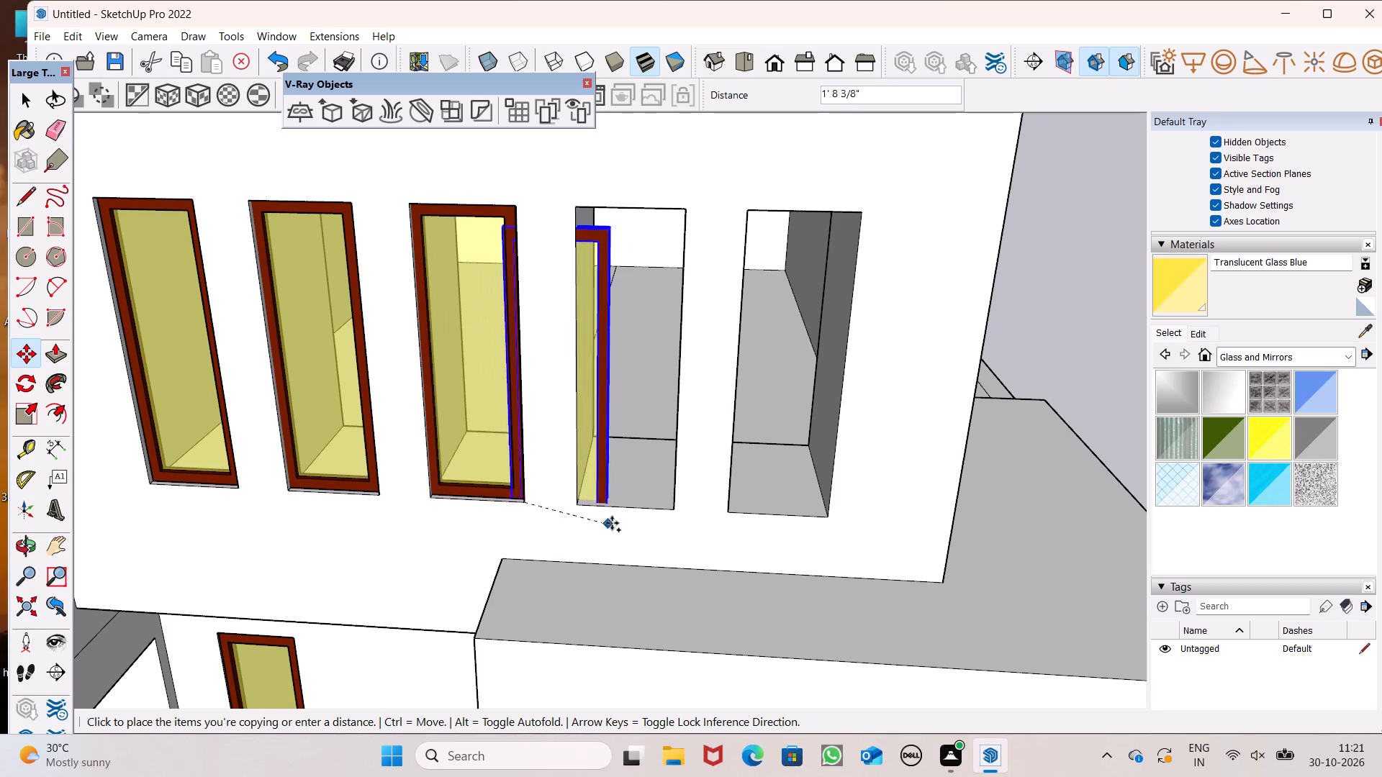
{"action": "left_click_drag", "start_coordinate": [612, 523], "coordinate": [677, 512]}
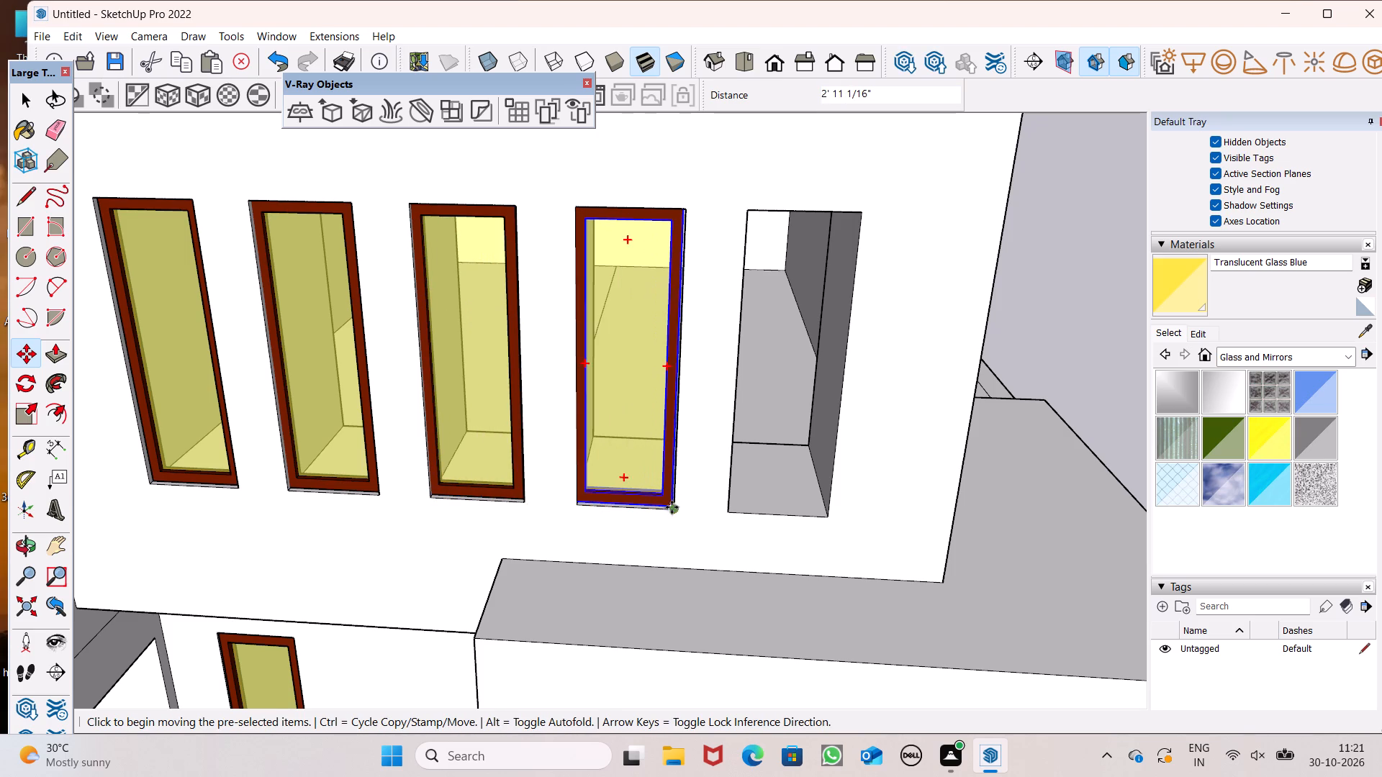
Copy the window from the fourth narrow top-floor opening into the fifth, about 2' 11 1/16" along the wall, matching lower corners.
{"action": "left_click_drag", "start_coordinate": [676, 509], "coordinate": [831, 521]}
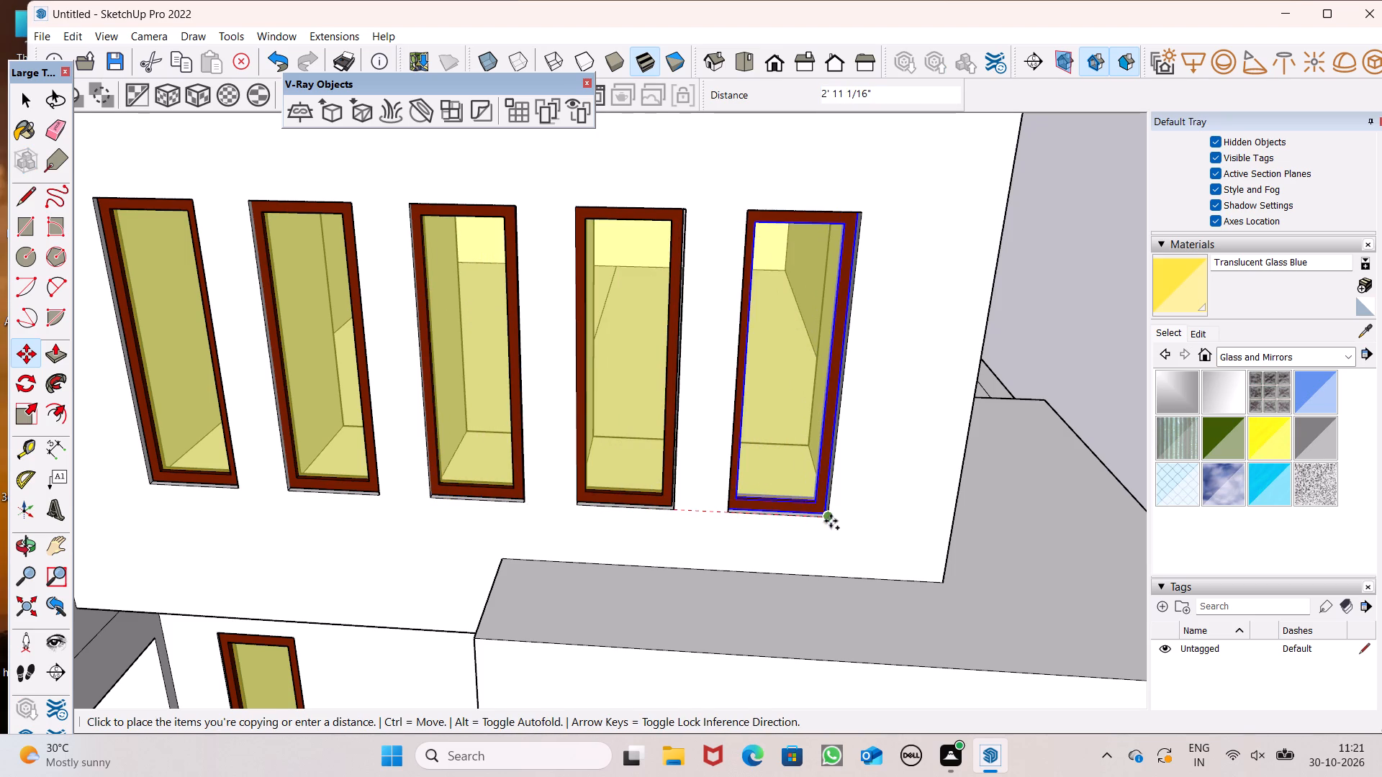
{"action": "left_click_drag", "start_coordinate": [831, 521], "coordinate": [831, 519]}
{"action": "scroll", "coordinate": [751, 412], "scroll_direction": "down", "scroll_amount": 7}
{"action": "scroll", "coordinate": [651, 390], "scroll_direction": "up", "scroll_amount": 1}
{"action": "scroll", "coordinate": [415, 284], "scroll_direction": "down", "scroll_amount": 8}
{"action": "key", "text": "space"}
{"action": "scroll", "coordinate": [723, 294], "scroll_direction": "down", "scroll_amount": 5}
{"action": "left_click", "coordinate": [833, 297]}
Move the spare two-pane window from the ground beside the house onto the back wall opening of the middle-floor balcony.
{"action": "scroll", "coordinate": [816, 281], "scroll_direction": "down", "scroll_amount": 7}
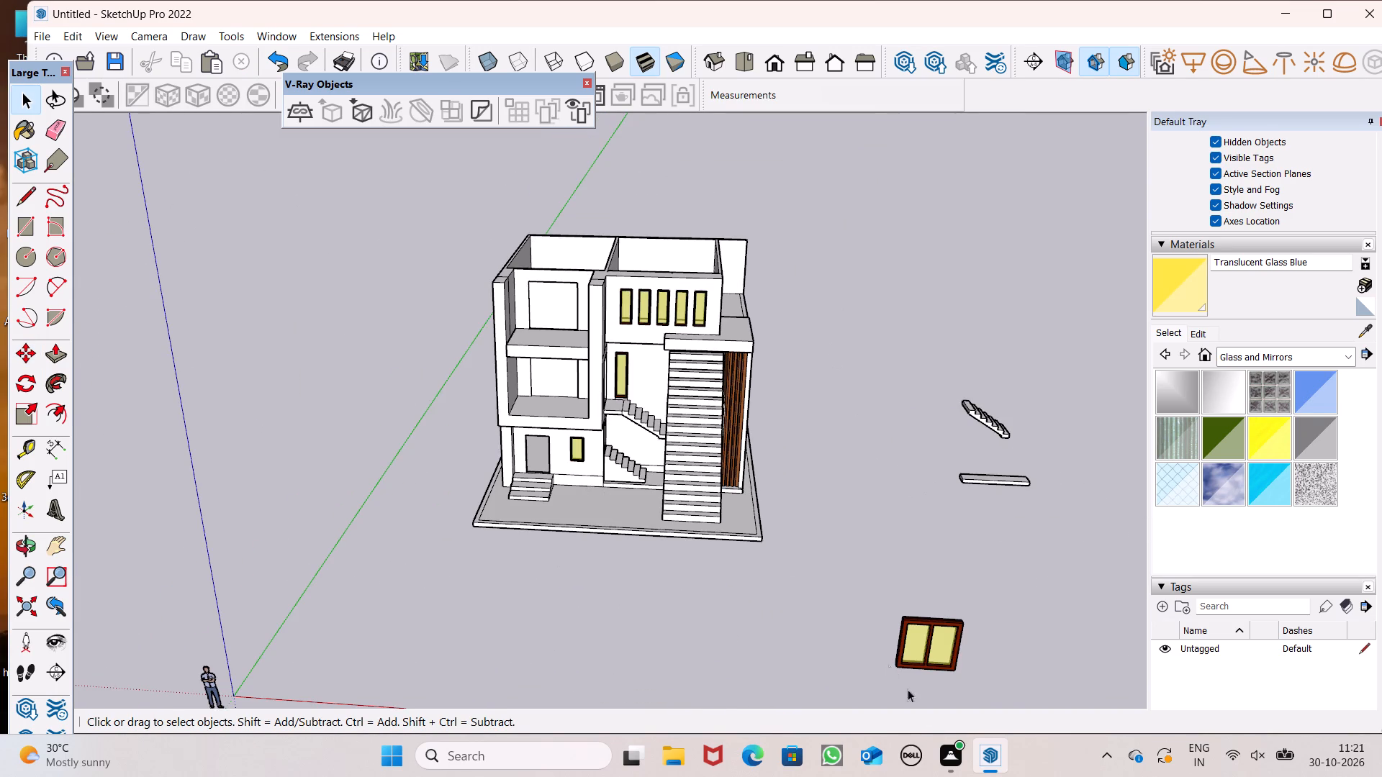
{"action": "scroll", "coordinate": [923, 708], "scroll_direction": "up", "scroll_amount": 8}
{"action": "left_click", "coordinate": [905, 537]}
{"action": "left_click", "coordinate": [885, 491]}
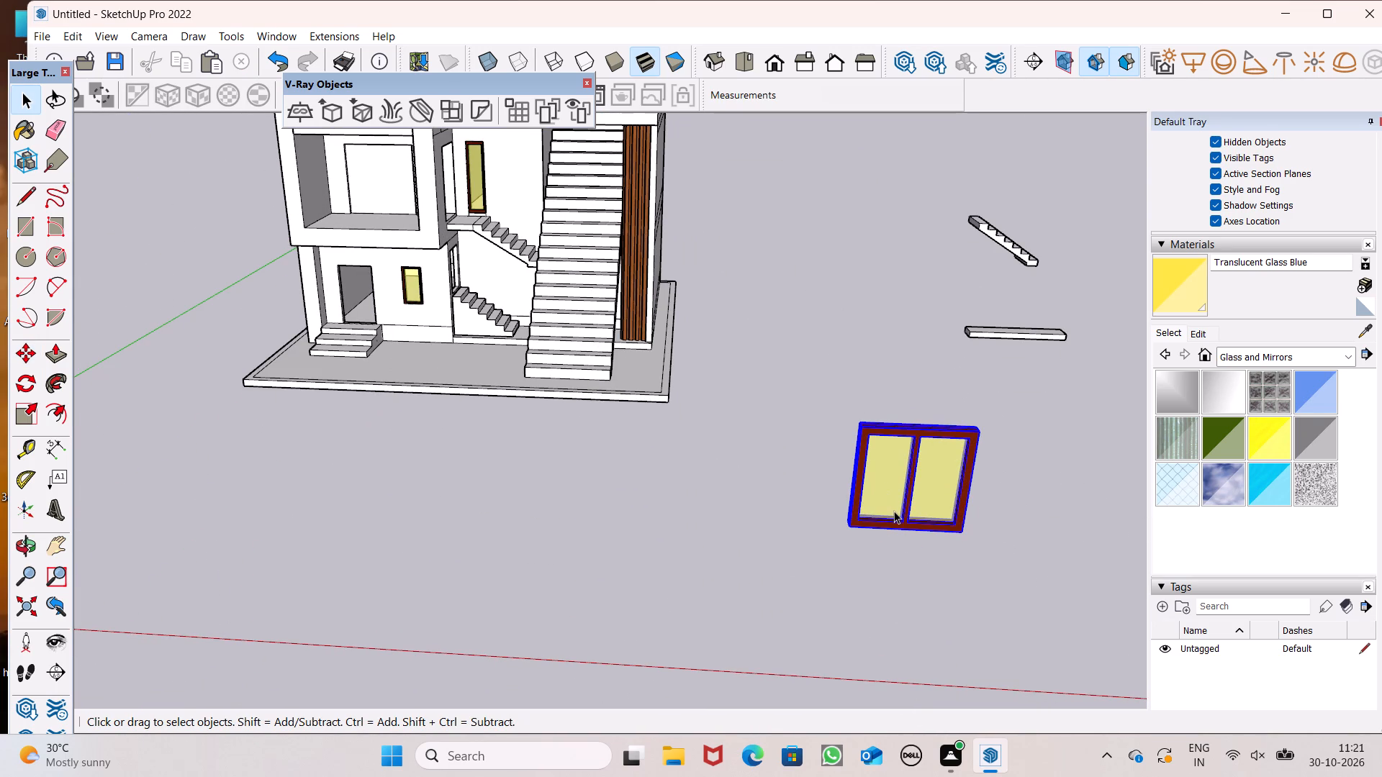
{"action": "left_click", "coordinate": [894, 511]}
{"action": "right_click", "coordinate": [894, 509]}
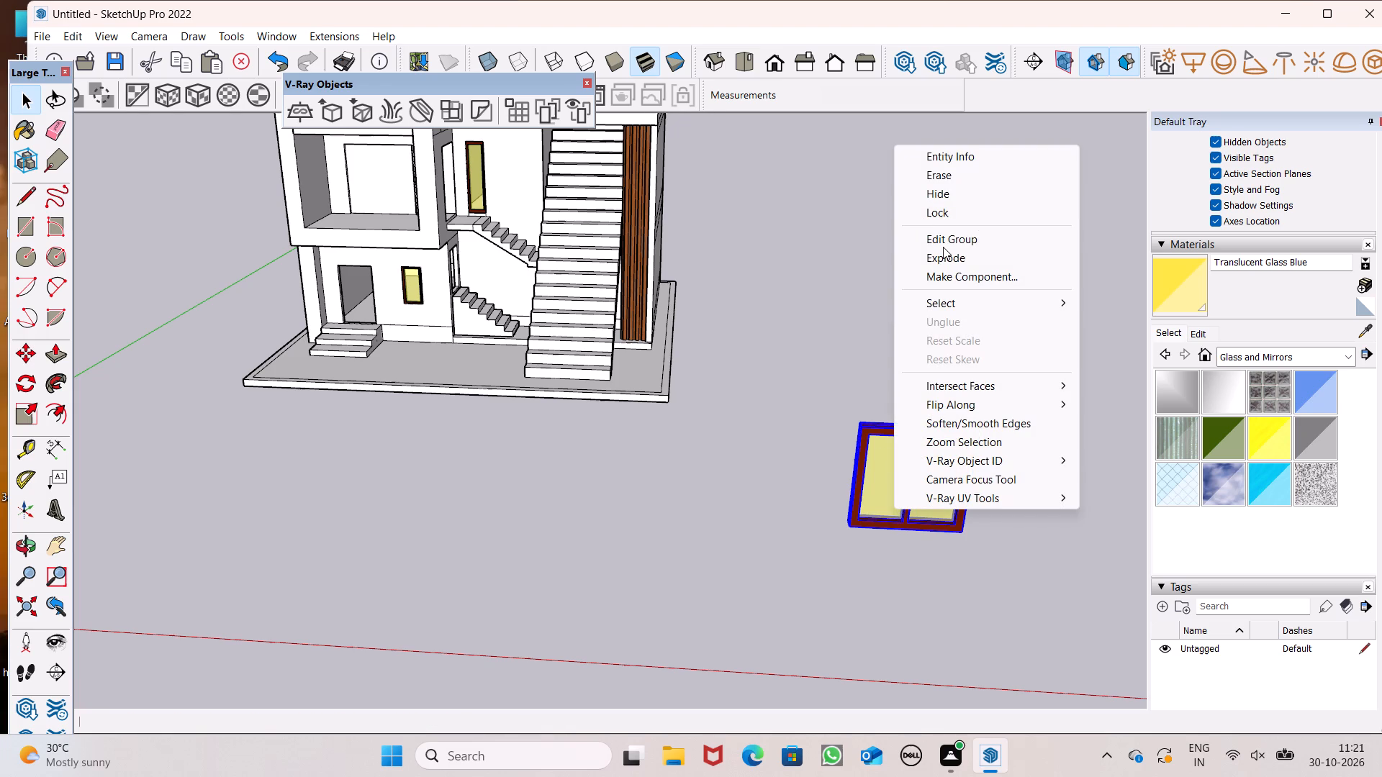
{"action": "left_click", "coordinate": [854, 306]}
{"action": "middle_click_drag", "start_coordinate": [910, 535], "coordinate": [854, 471]}
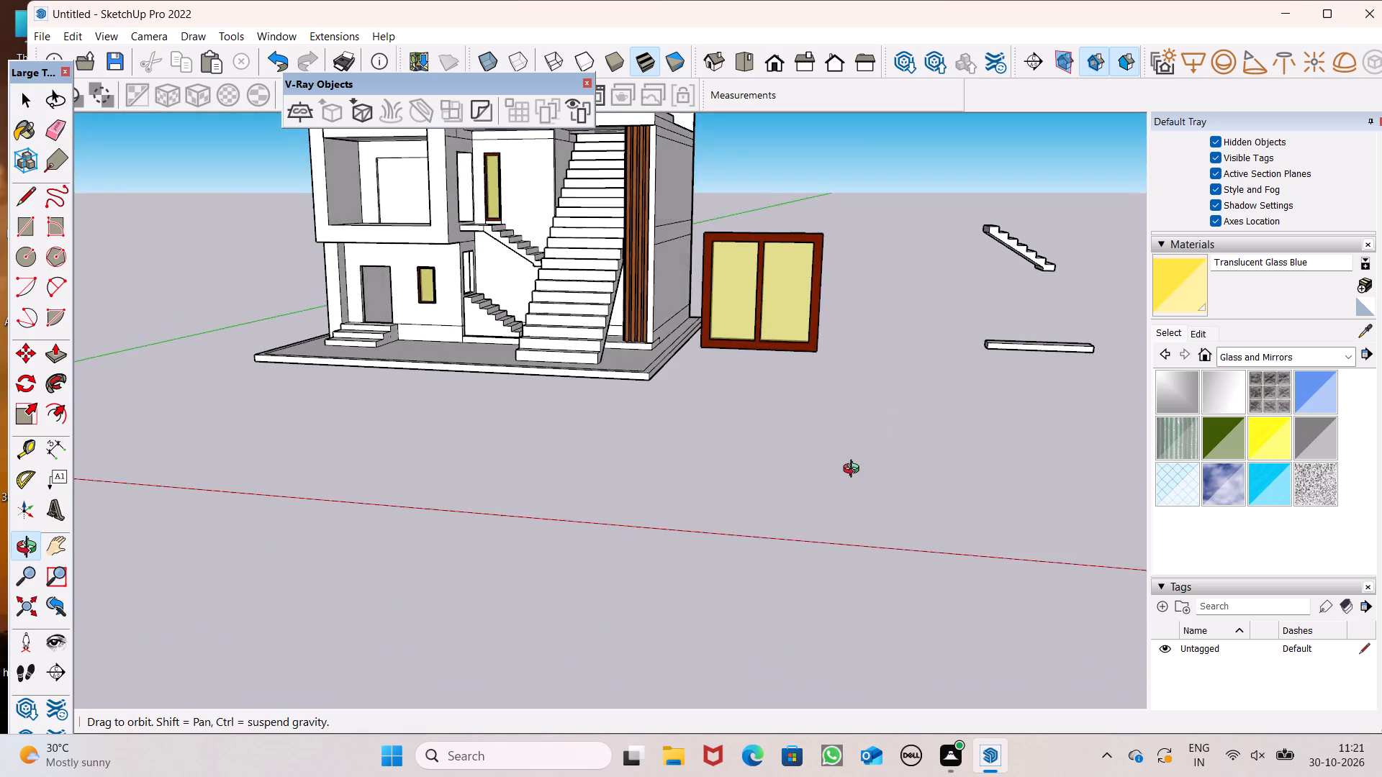
{"action": "middle_click_drag", "start_coordinate": [854, 471], "coordinate": [852, 501]}
{"action": "middle_click_drag", "start_coordinate": [879, 461], "coordinate": [903, 511]}
{"action": "scroll", "coordinate": [901, 512], "scroll_direction": "up", "scroll_amount": 1}
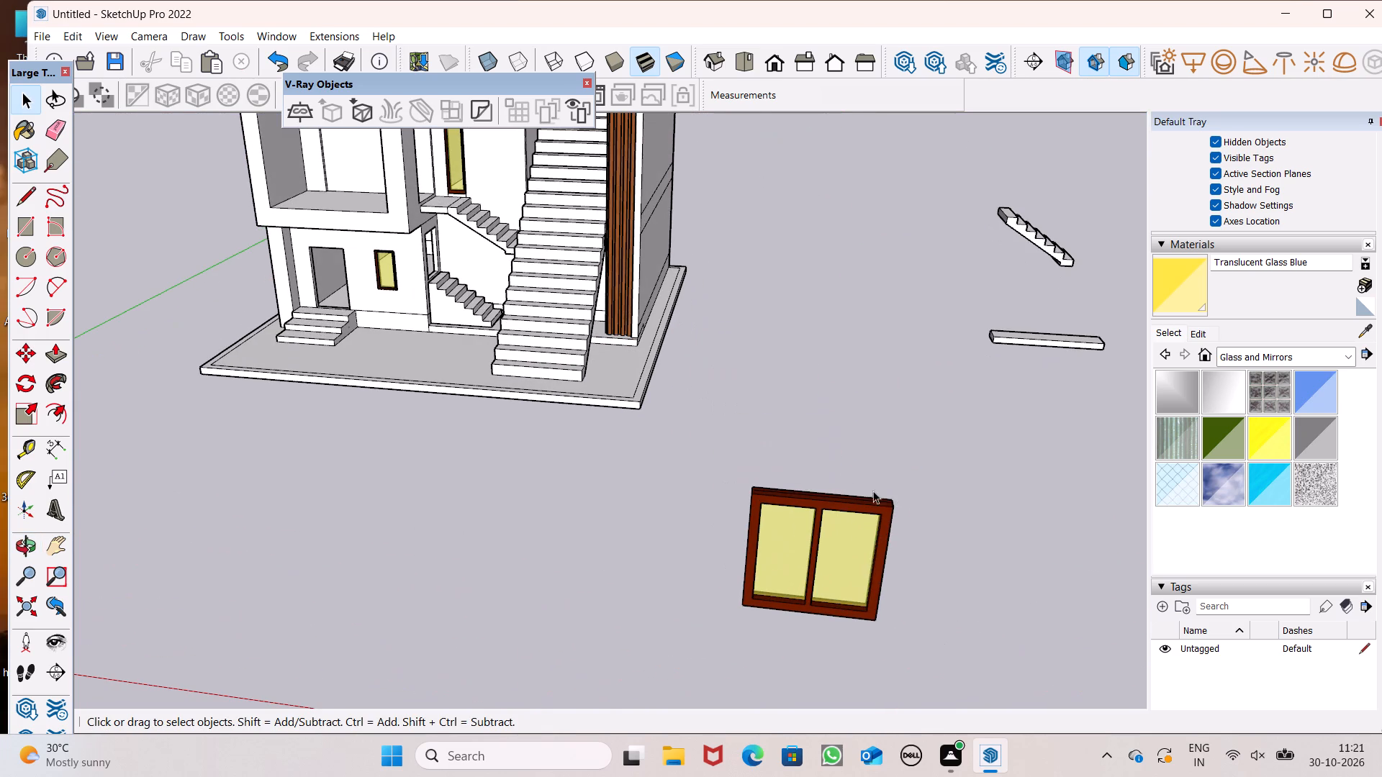
{"action": "left_click", "coordinate": [829, 588]}
{"action": "key", "text": "m"}
{"action": "key", "text": "Return"}
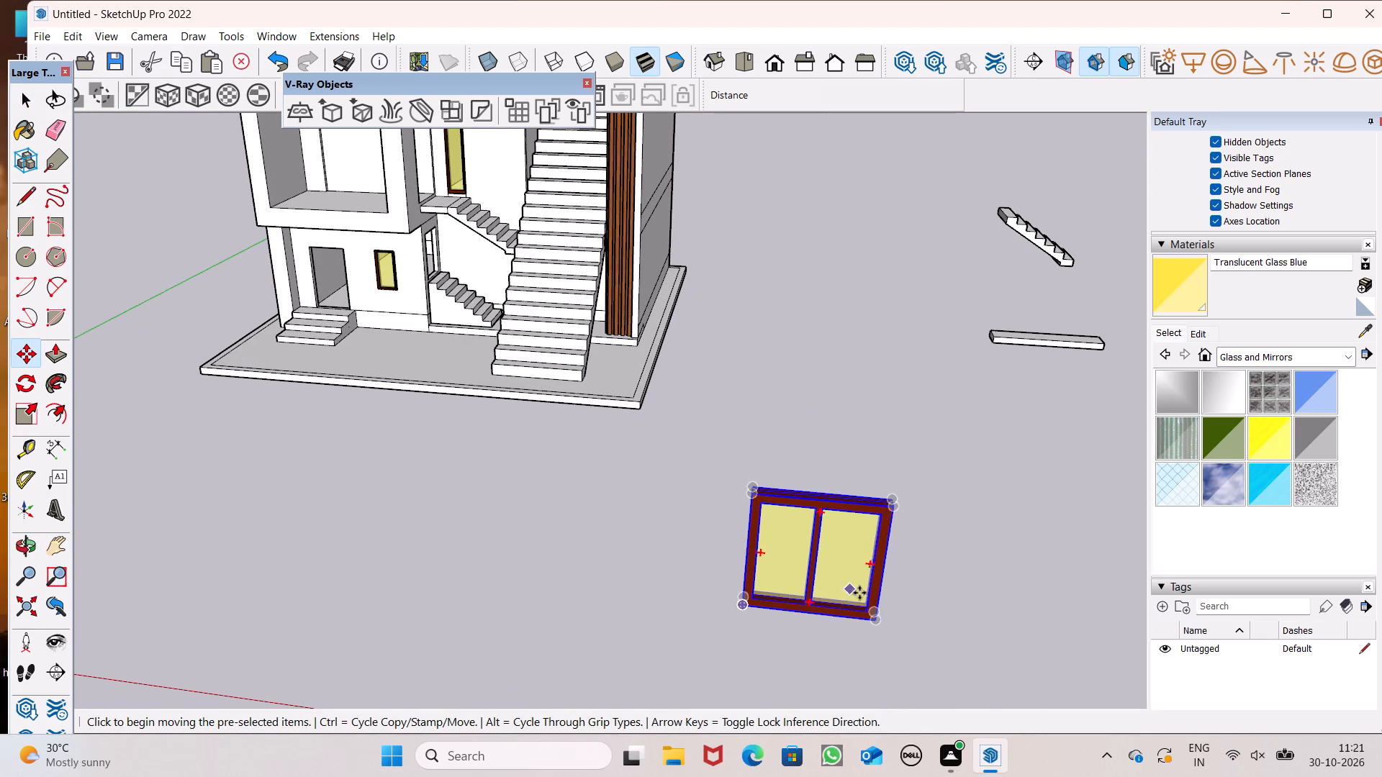
{"action": "scroll", "coordinate": [890, 595], "scroll_direction": "down", "scroll_amount": 5}
{"action": "middle_click_drag", "start_coordinate": [882, 601], "coordinate": [978, 587]}
{"action": "scroll", "coordinate": [975, 587], "scroll_direction": "up", "scroll_amount": 1}
{"action": "left_click_drag", "start_coordinate": [1019, 533], "coordinate": [962, 519]}
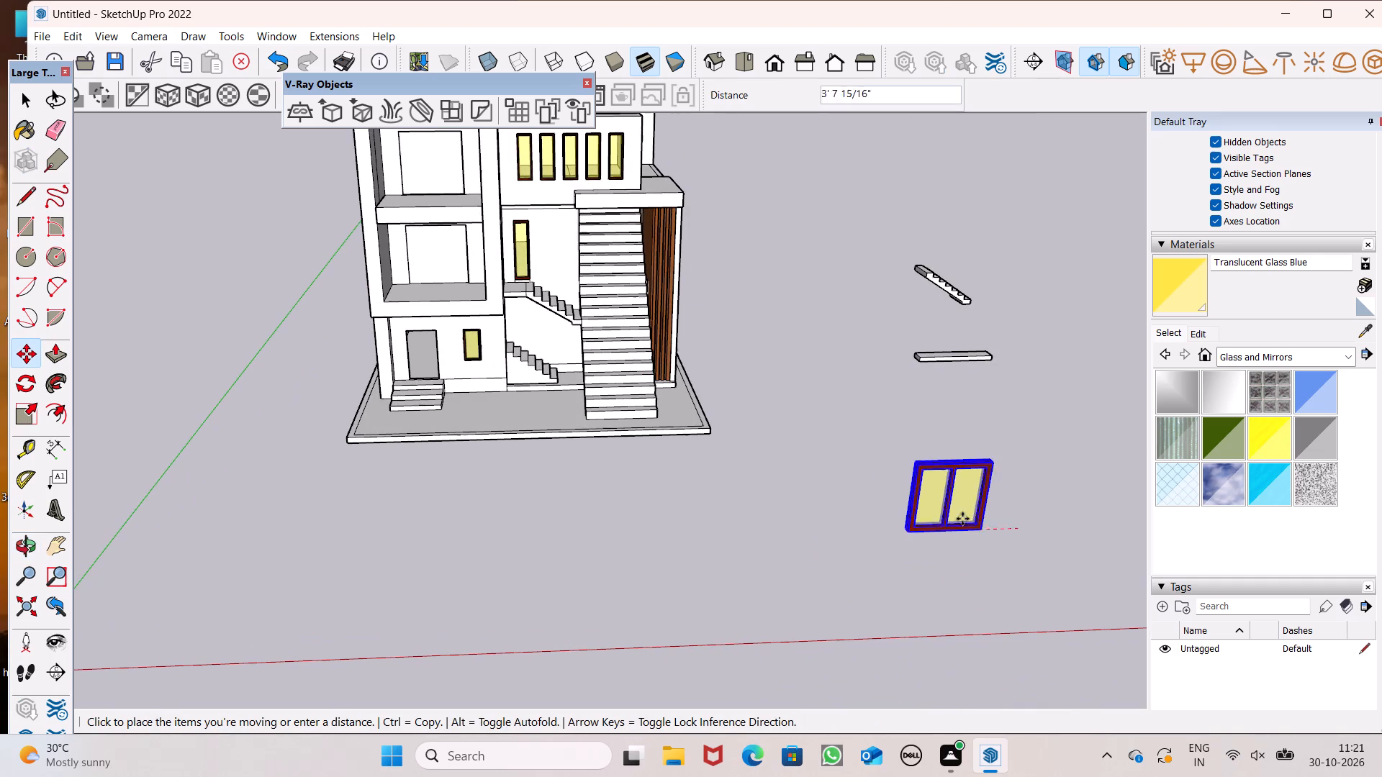
{"action": "left_click_drag", "start_coordinate": [962, 519], "coordinate": [473, 268]}
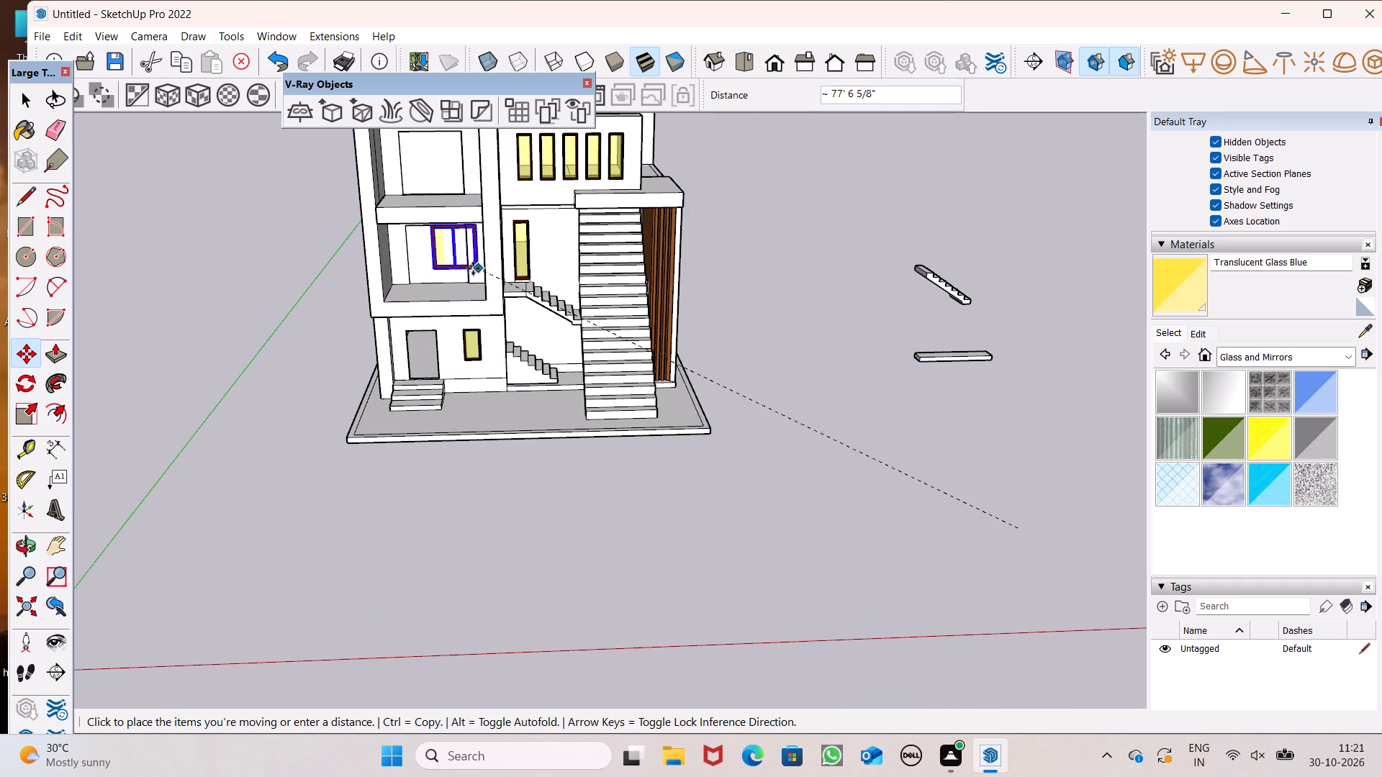
{"action": "left_click_drag", "start_coordinate": [473, 268], "coordinate": [460, 280]}
Shift the two-pane window by its lower corner about 4 1/4" to meet the balcony opening's lower corner at floor level.
{"action": "scroll", "coordinate": [406, 233], "scroll_direction": "up", "scroll_amount": 10}
{"action": "scroll", "coordinate": [424, 350], "scroll_direction": "up", "scroll_amount": 6}
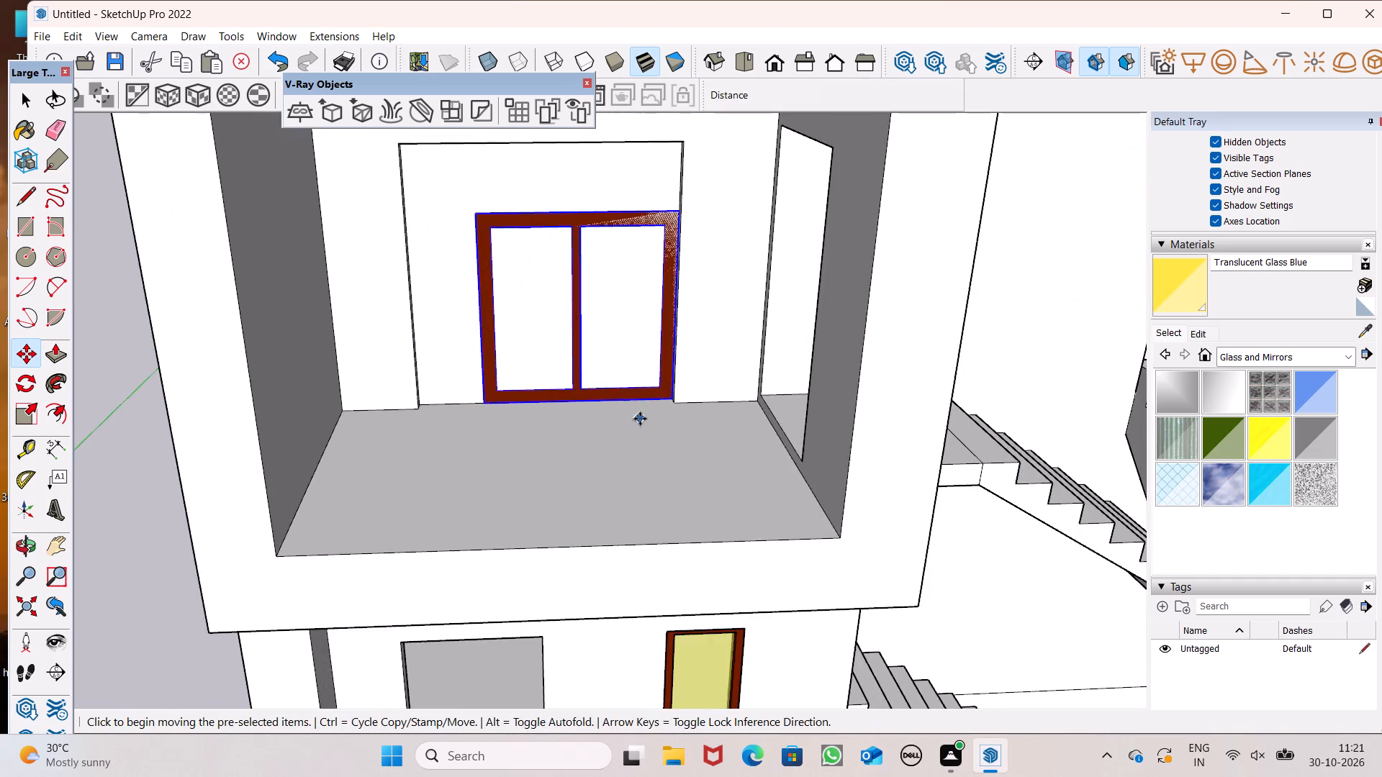
{"action": "scroll", "coordinate": [640, 419], "scroll_direction": "up", "scroll_amount": 2}
{"action": "middle_click_drag", "start_coordinate": [640, 422], "coordinate": [613, 512]}
{"action": "scroll", "coordinate": [642, 450], "scroll_direction": "up", "scroll_amount": 7}
{"action": "left_click_drag", "start_coordinate": [656, 434], "coordinate": [656, 442]}
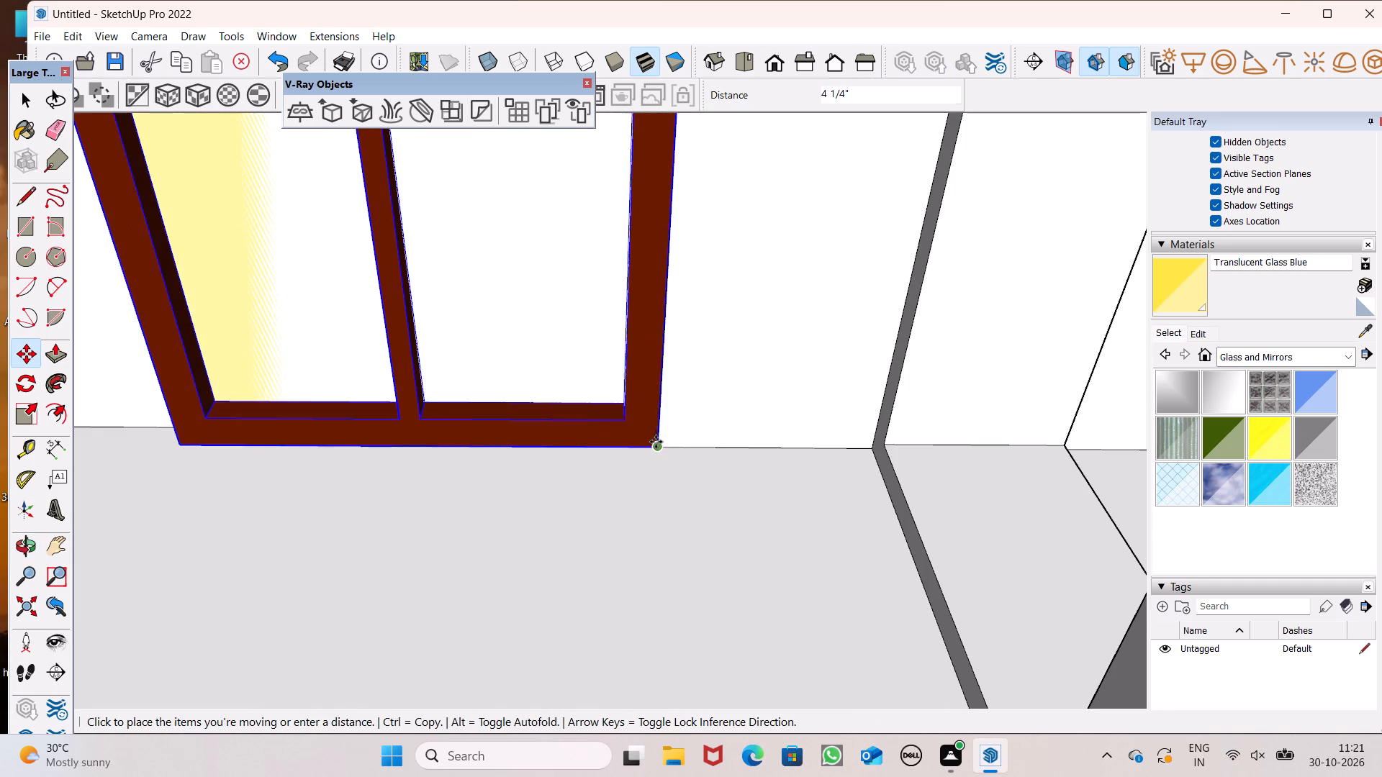
{"action": "left_click_drag", "start_coordinate": [656, 442], "coordinate": [656, 443]}
{"action": "scroll", "coordinate": [703, 435], "scroll_direction": "down", "scroll_amount": 4}
{"action": "left_click_drag", "start_coordinate": [669, 445], "coordinate": [670, 454]}
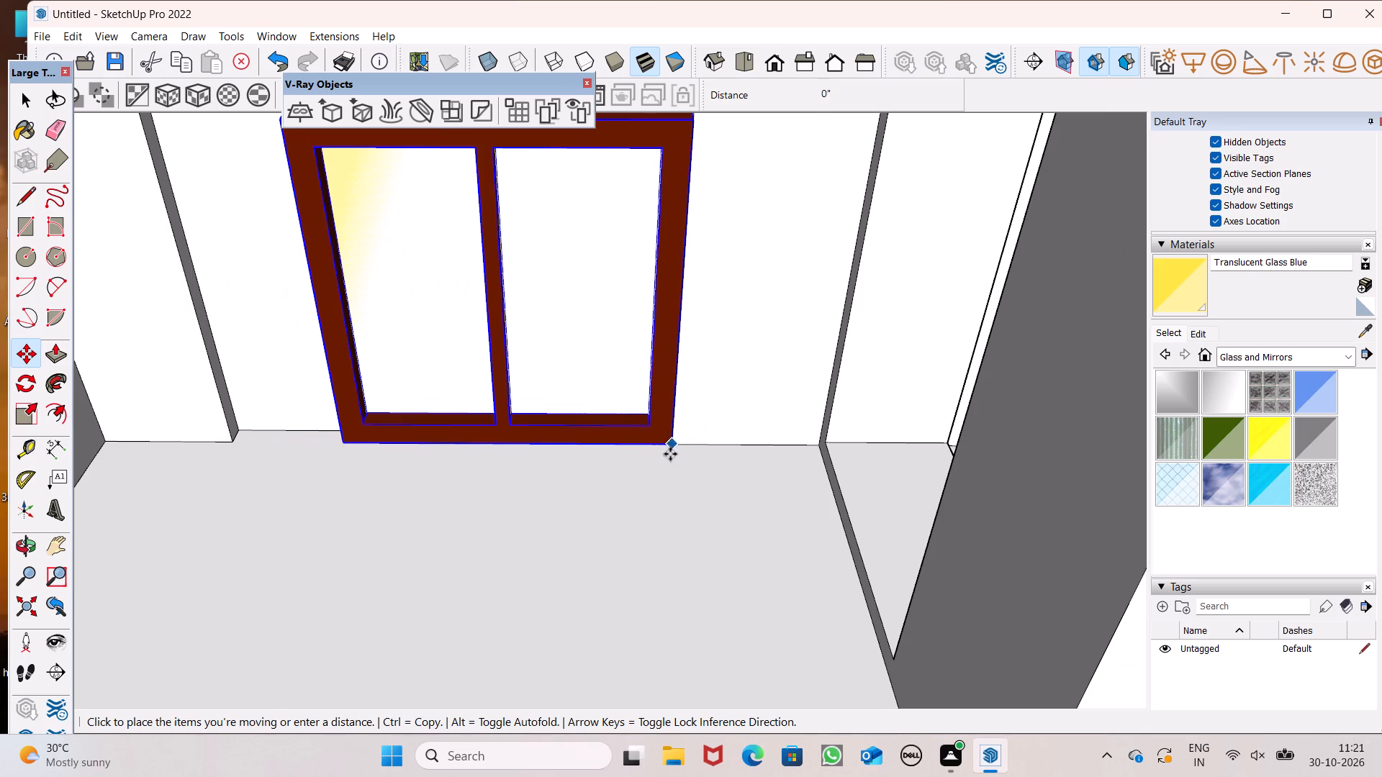
{"action": "left_click_drag", "start_coordinate": [670, 454], "coordinate": [669, 465]}
{"action": "scroll", "coordinate": [596, 415], "scroll_direction": "down", "scroll_amount": 6}
{"action": "middle_click_drag", "start_coordinate": [598, 424], "coordinate": [705, 340]}
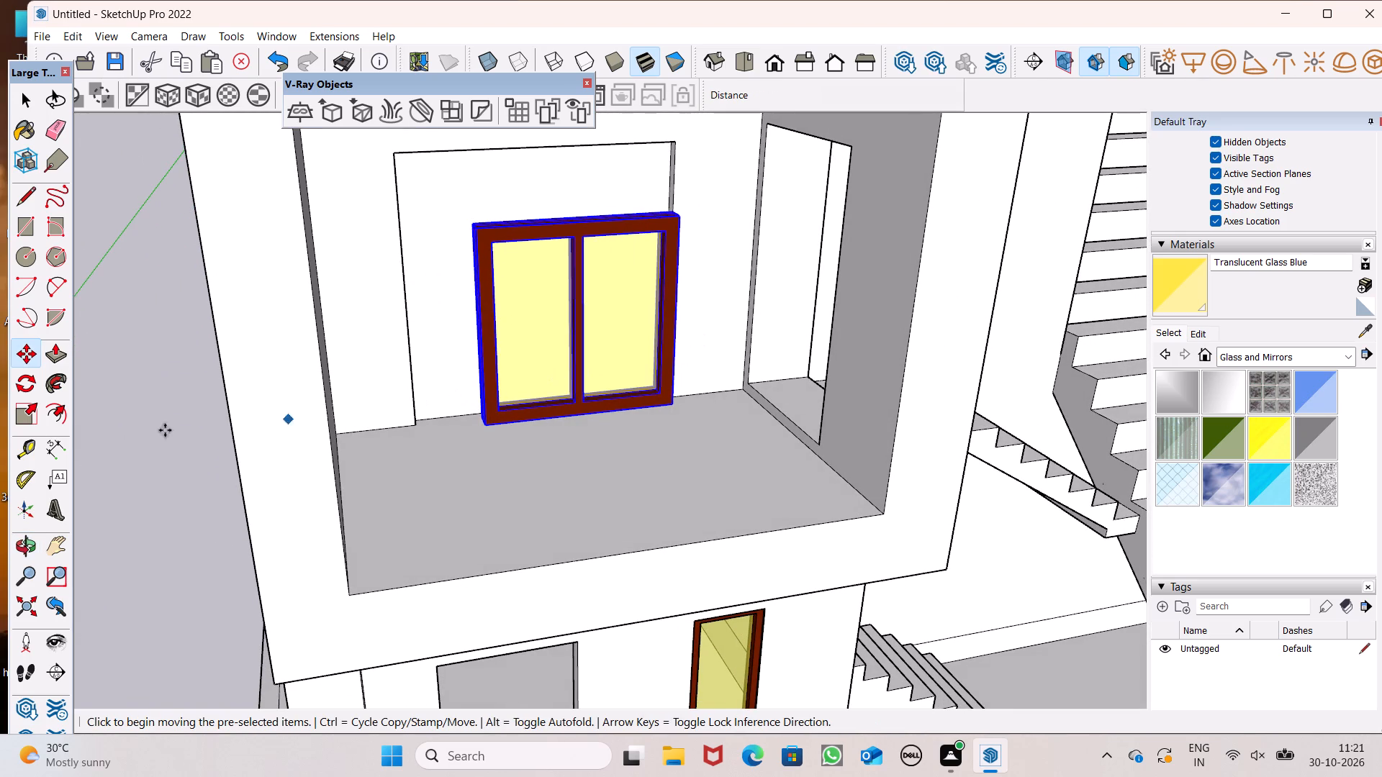
Scale the two-pane window along the green axis to make its frame thinner, keeping its width and height.
{"action": "left_click", "coordinate": [14, 424]}
{"action": "scroll", "coordinate": [493, 355], "scroll_direction": "up", "scroll_amount": 4}
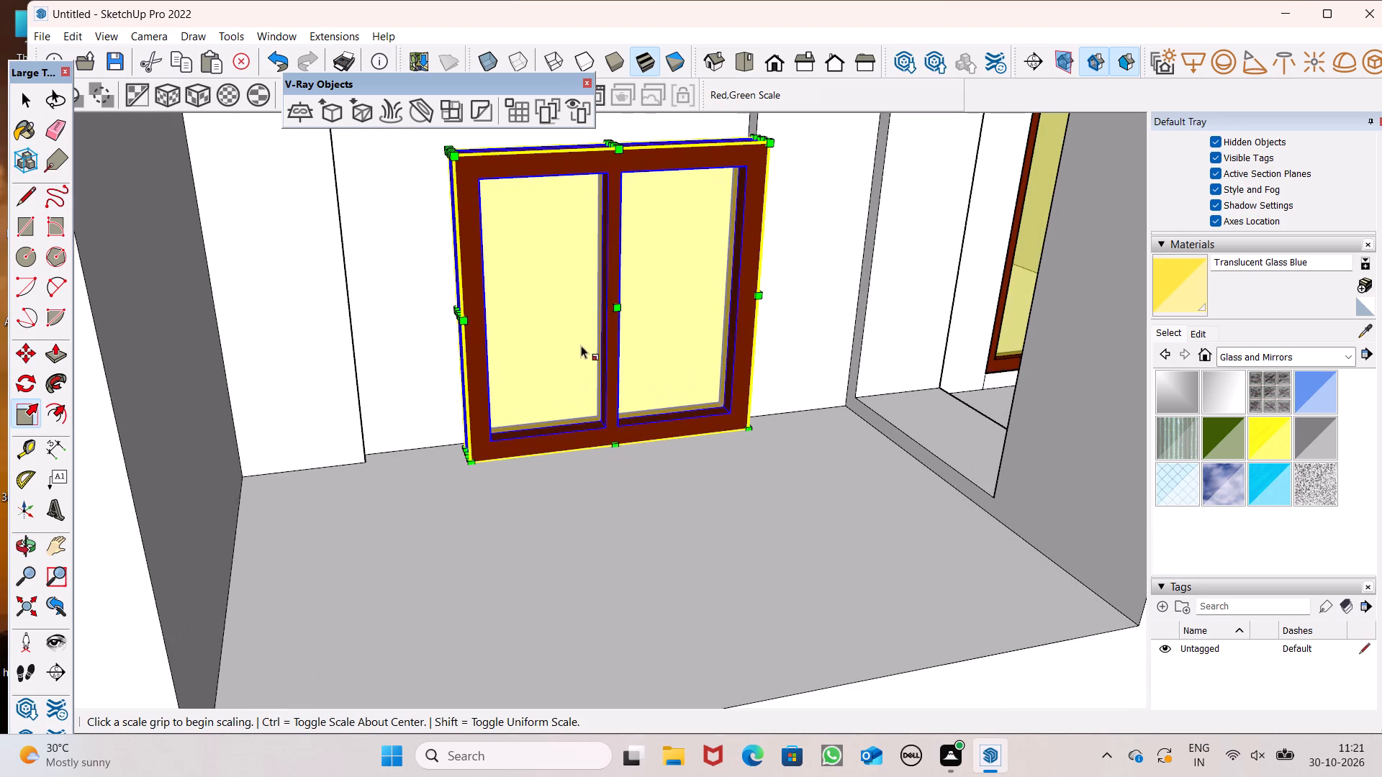
{"action": "left_click_drag", "start_coordinate": [618, 312], "coordinate": [600, 300]}
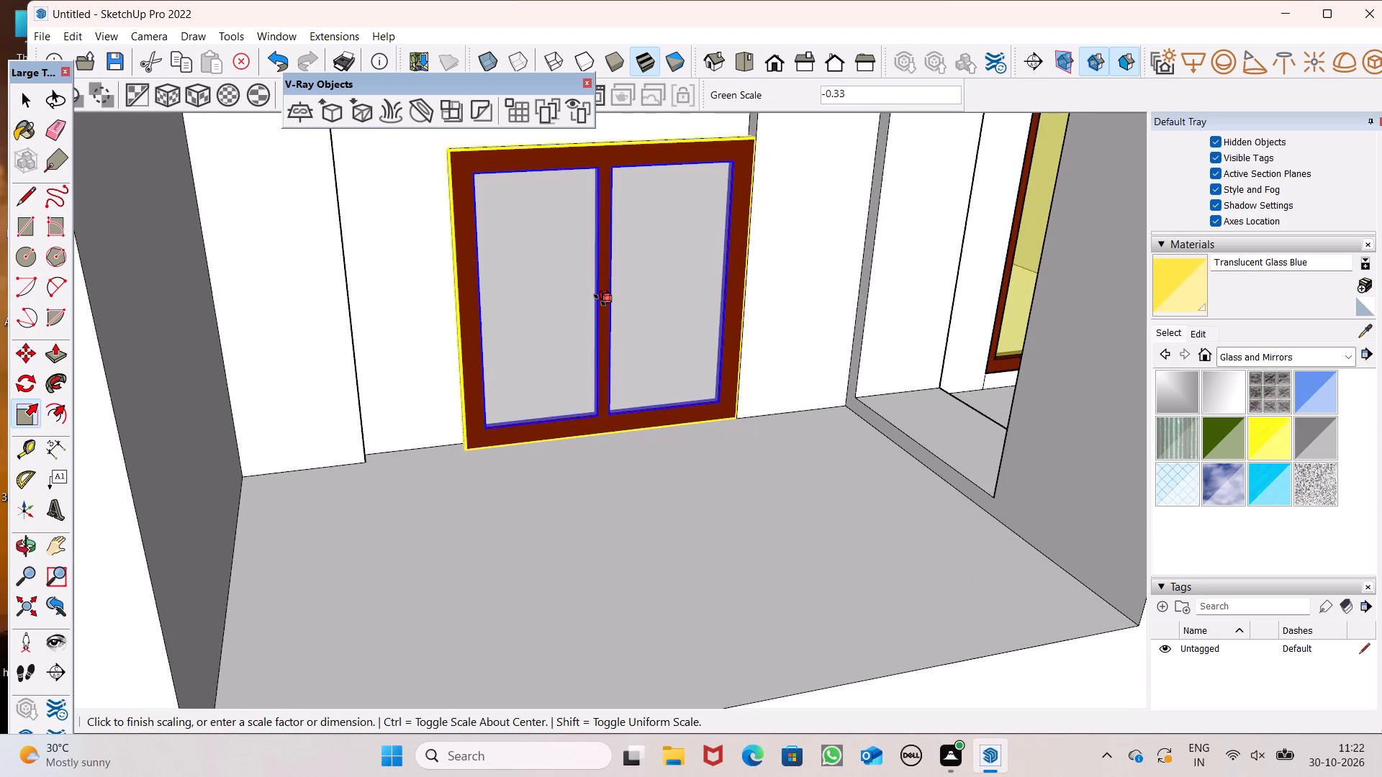
{"action": "left_click_drag", "start_coordinate": [600, 300], "coordinate": [602, 306]}
{"action": "scroll", "coordinate": [597, 396], "scroll_direction": "down", "scroll_amount": 3}
{"action": "middle_click_drag", "start_coordinate": [593, 417], "coordinate": [166, 381]}
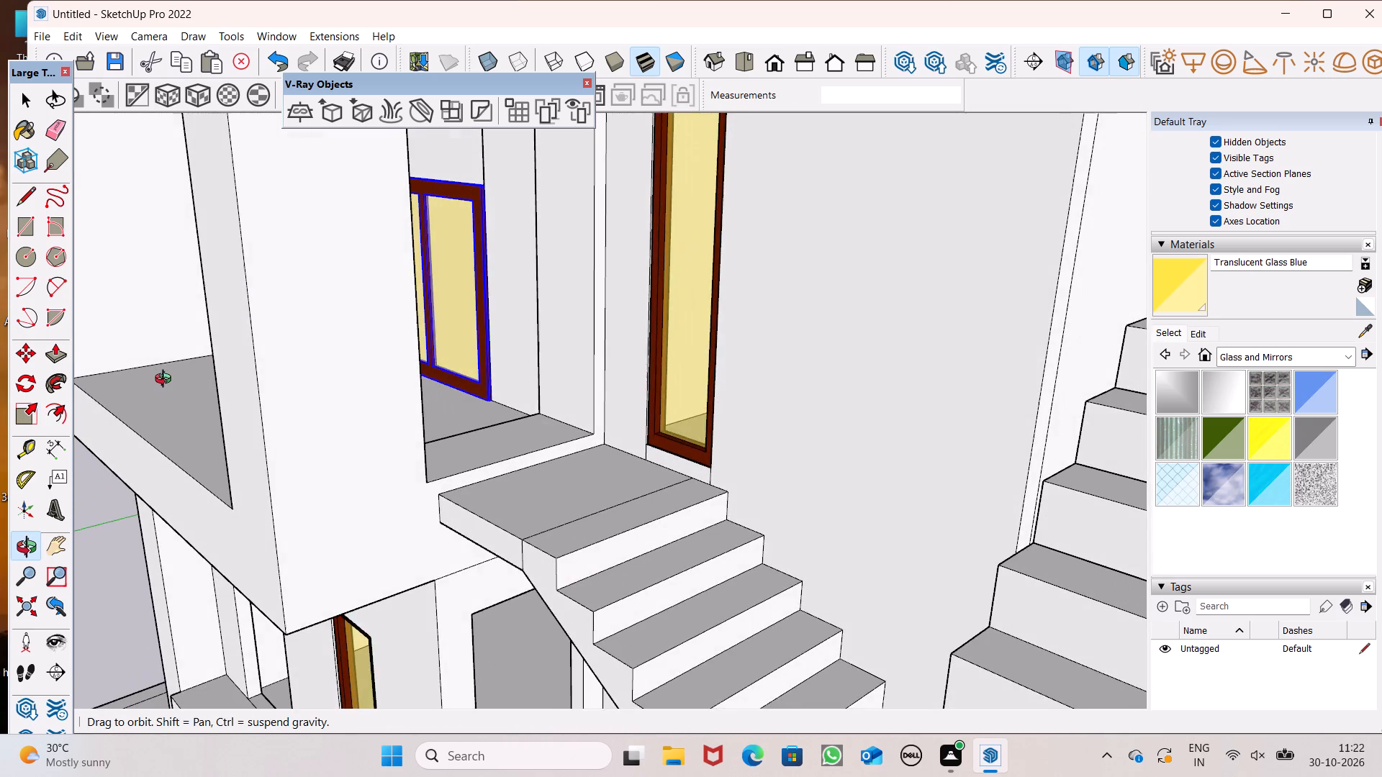
{"action": "middle_click_drag", "start_coordinate": [166, 381], "coordinate": [432, 453]}
{"action": "scroll", "coordinate": [395, 304], "scroll_direction": "up", "scroll_amount": 9}
{"action": "middle_click_drag", "start_coordinate": [547, 283], "coordinate": [539, 340]}
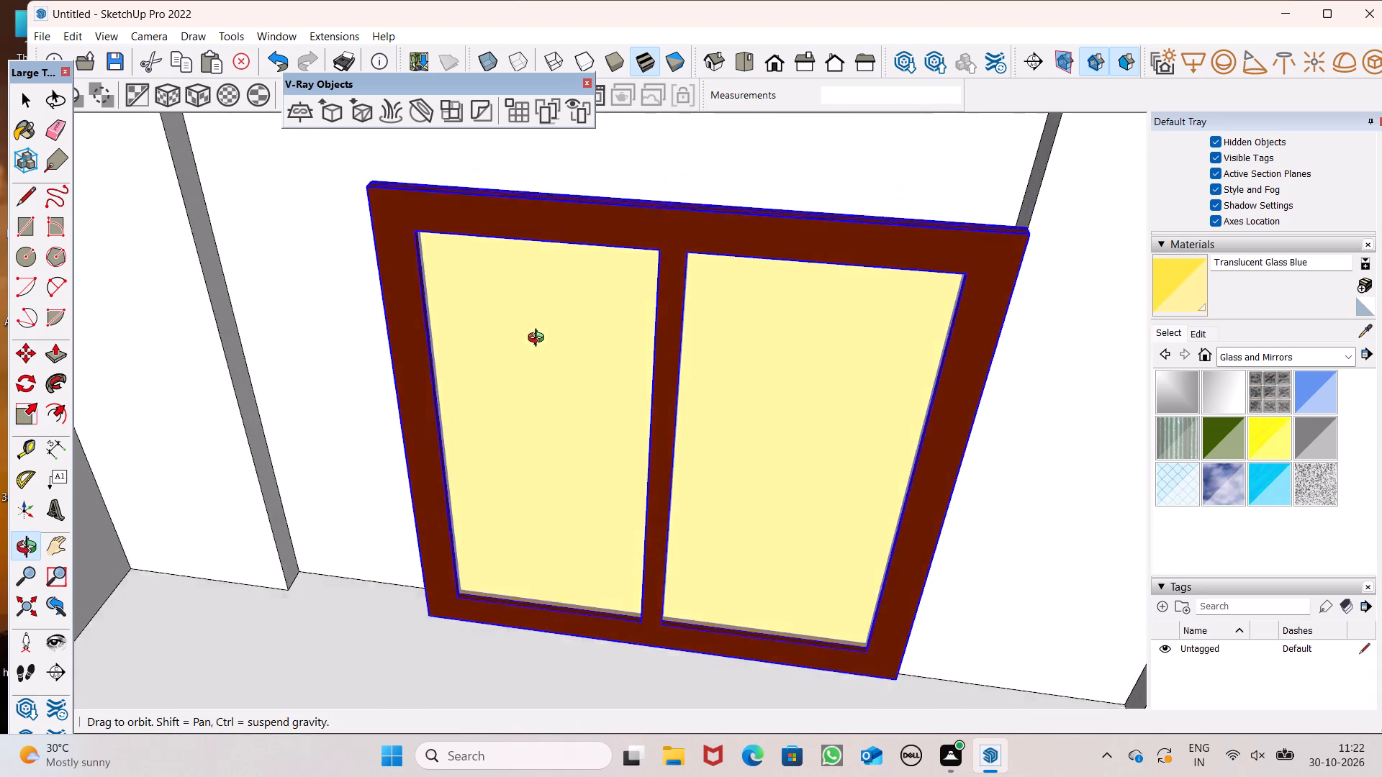
{"action": "middle_click_drag", "start_coordinate": [539, 340], "coordinate": [592, 317]}
{"action": "key", "text": "space"}
{"action": "scroll", "coordinate": [621, 316], "scroll_direction": "down", "scroll_amount": 11}
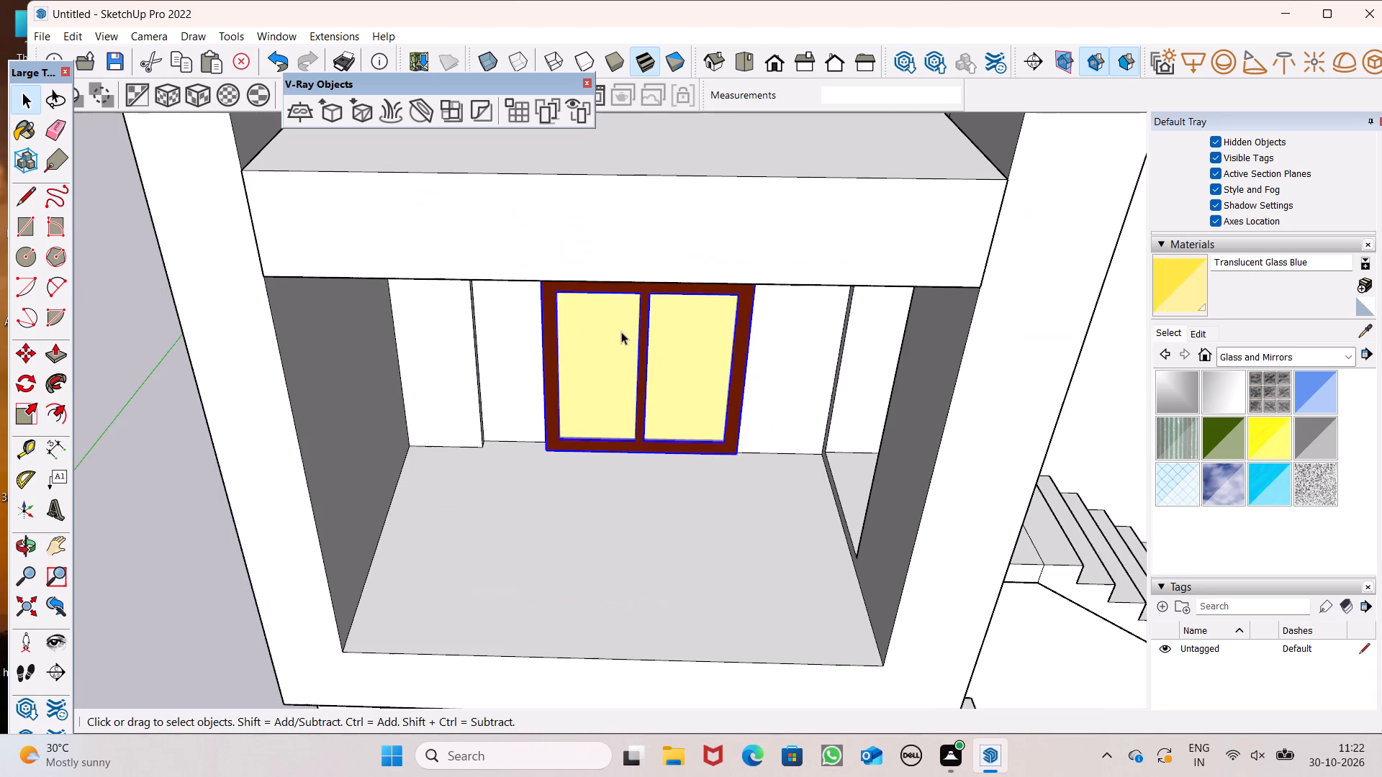
{"action": "left_click", "coordinate": [97, 404]}
Nudge the thinned window by its lower corner against the balcony opening's corner at floor level.
{"action": "scroll", "coordinate": [587, 360], "scroll_direction": "up", "scroll_amount": 4}
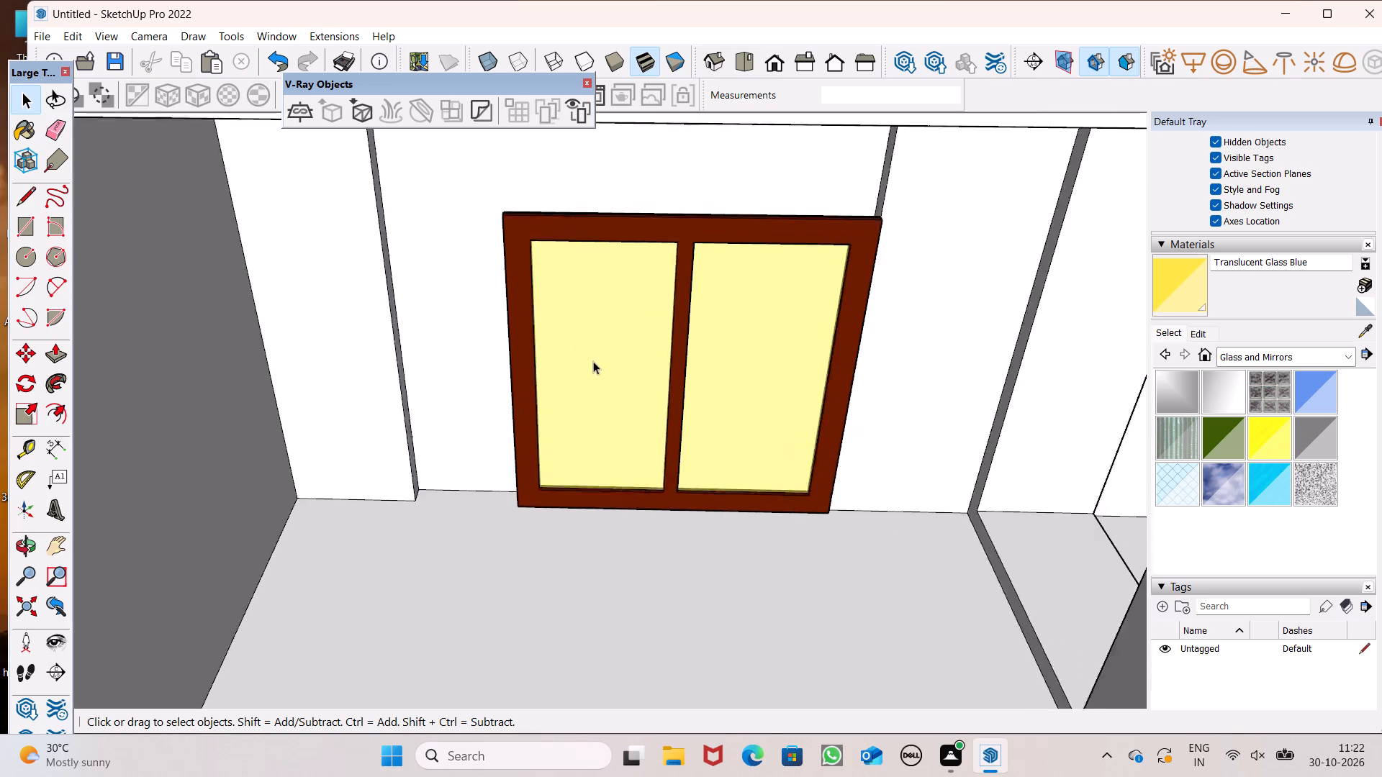
{"action": "scroll", "coordinate": [593, 361], "scroll_direction": "up", "scroll_amount": 4}
{"action": "scroll", "coordinate": [769, 471], "scroll_direction": "up", "scroll_amount": 1}
{"action": "middle_click_drag", "start_coordinate": [767, 471], "coordinate": [747, 410]}
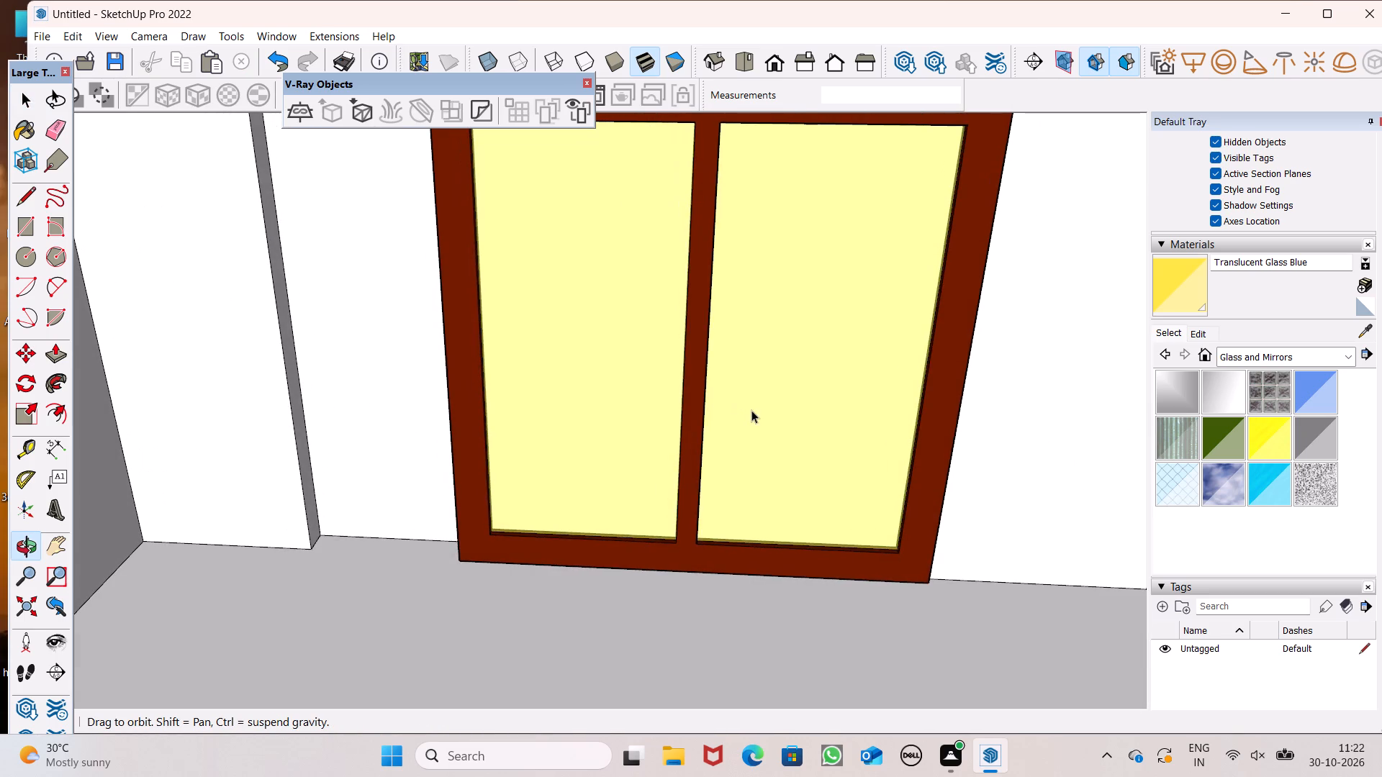
{"action": "key", "text": "m"}
{"action": "key", "text": "Return"}
{"action": "scroll", "coordinate": [736, 475], "scroll_direction": "down", "scroll_amount": 1}
{"action": "scroll", "coordinate": [775, 519], "scroll_direction": "down", "scroll_amount": 1}
{"action": "scroll", "coordinate": [898, 572], "scroll_direction": "up", "scroll_amount": 5}
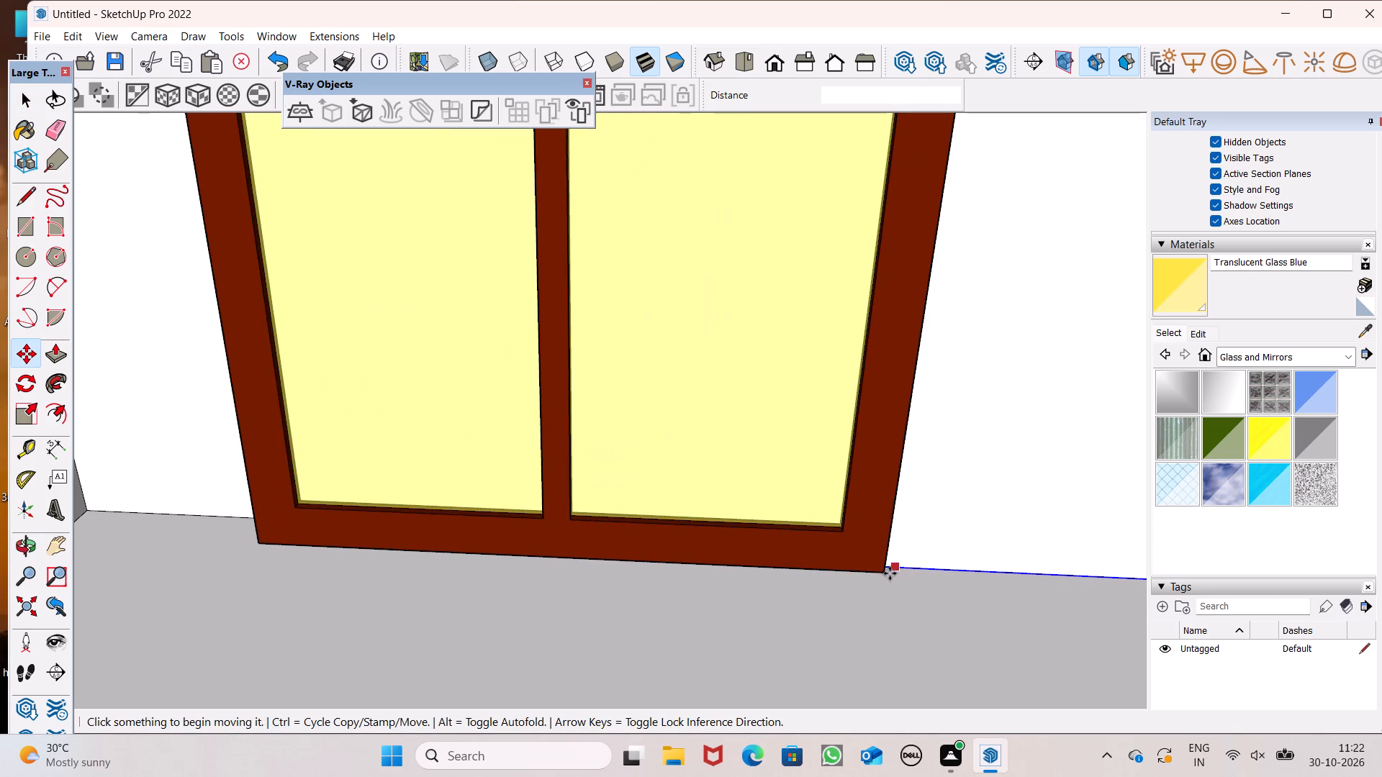
{"action": "left_click_drag", "start_coordinate": [888, 572], "coordinate": [875, 558]}
{"action": "scroll", "coordinate": [862, 561], "scroll_direction": "down", "scroll_amount": 13}
{"action": "middle_click_drag", "start_coordinate": [826, 537], "coordinate": [866, 442]}
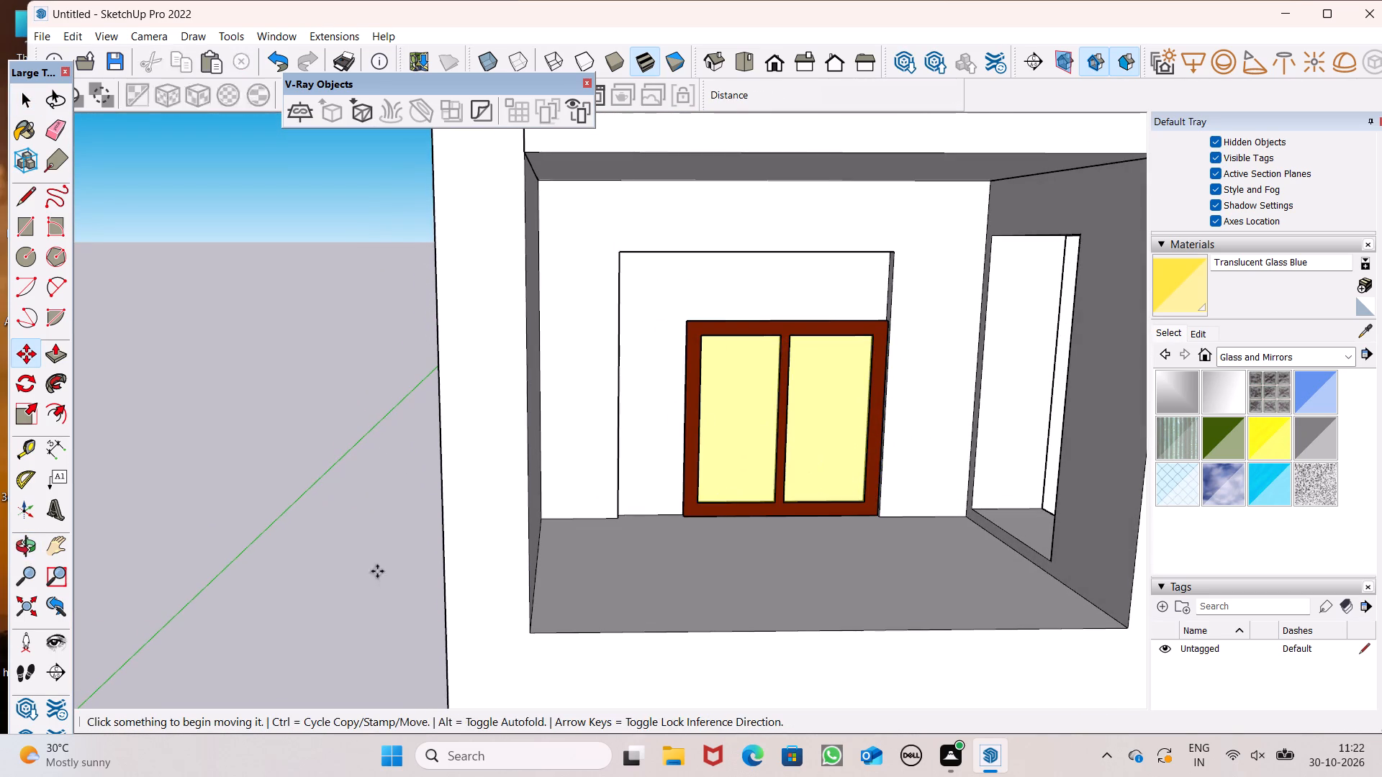
Scale the two-pane window along the red axis by about 1.34 so it spans the balcony opening's full width.
{"action": "left_click", "coordinate": [27, 413]}
{"action": "left_click", "coordinate": [731, 383]}
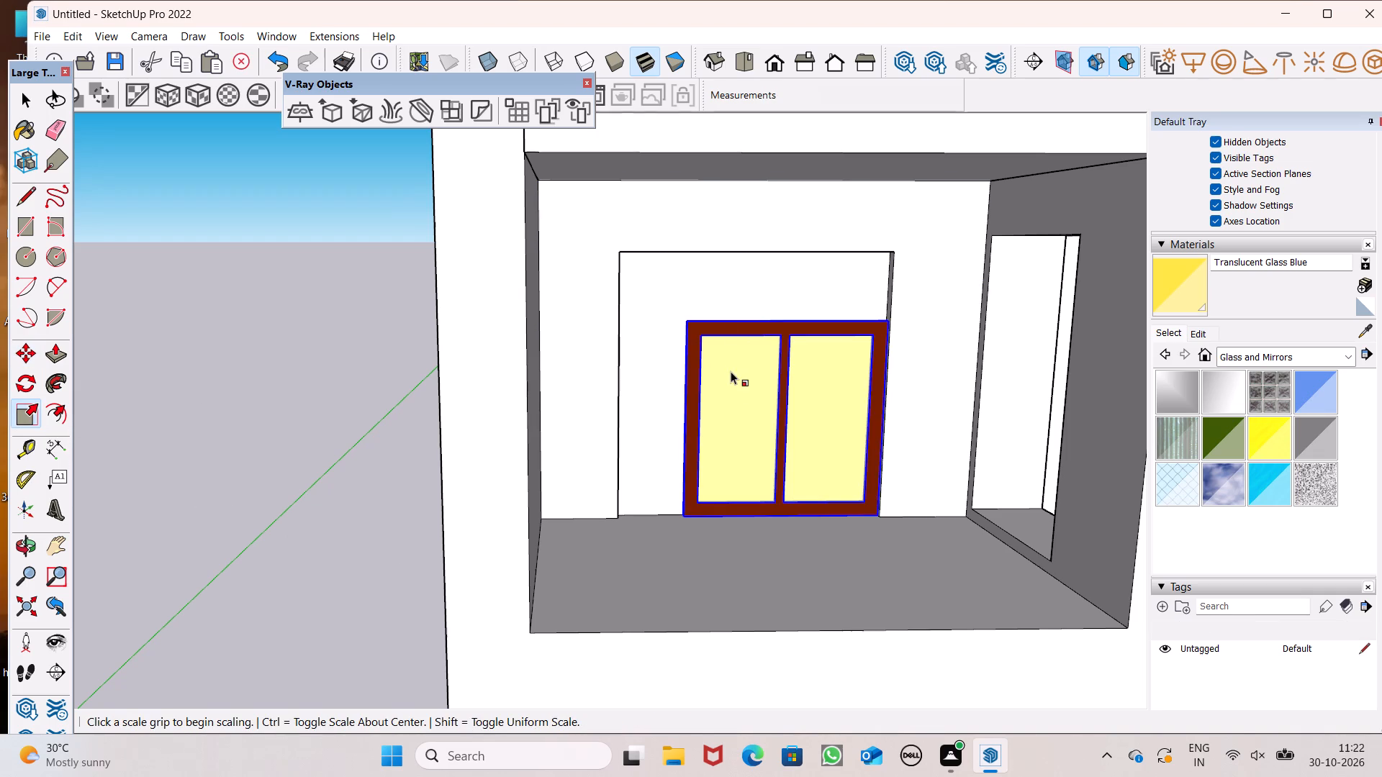
{"action": "scroll", "coordinate": [720, 478], "scroll_direction": "up", "scroll_amount": 4}
{"action": "scroll", "coordinate": [358, 618], "scroll_direction": "down", "scroll_amount": 2}
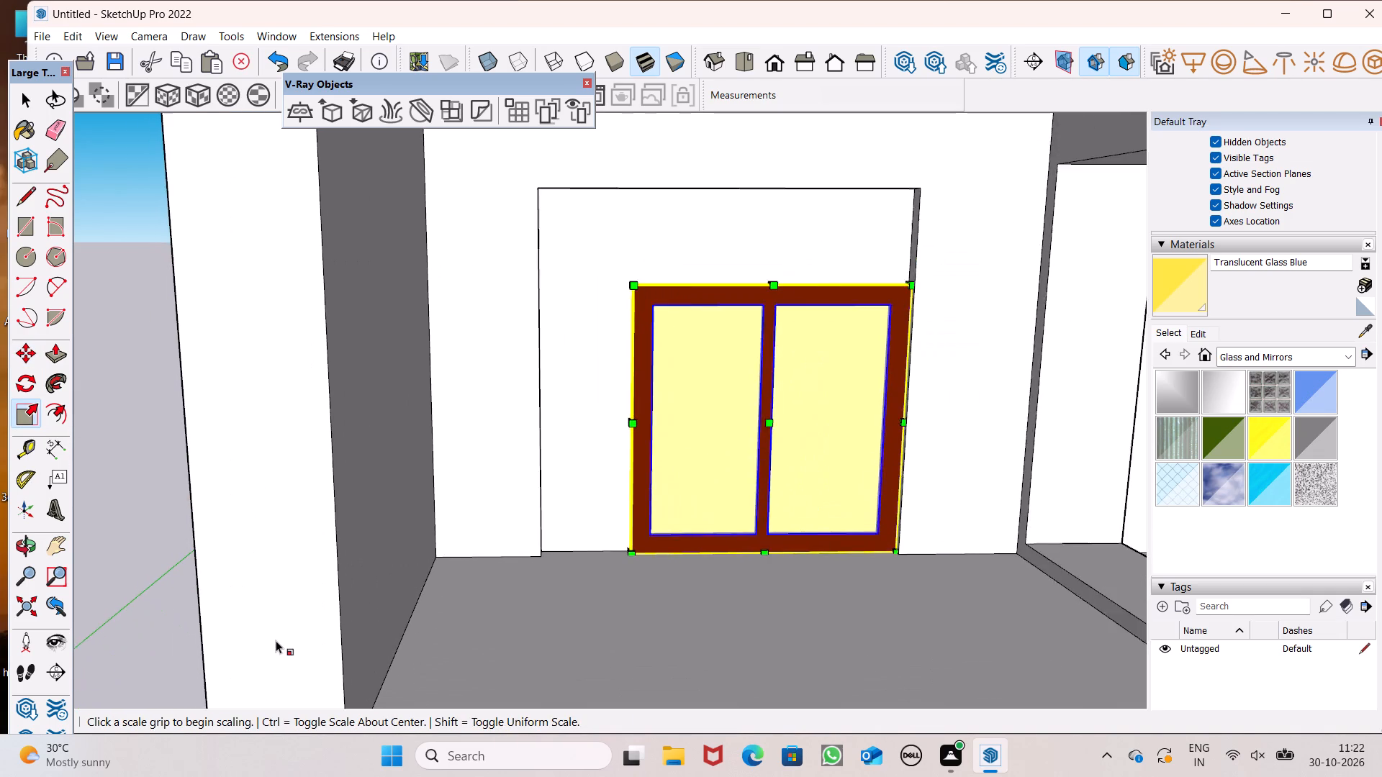
{"action": "scroll", "coordinate": [276, 641], "scroll_direction": "down", "scroll_amount": 2}
{"action": "middle_click_drag", "start_coordinate": [302, 619], "coordinate": [395, 645]}
{"action": "scroll", "coordinate": [476, 509], "scroll_direction": "up", "scroll_amount": 7}
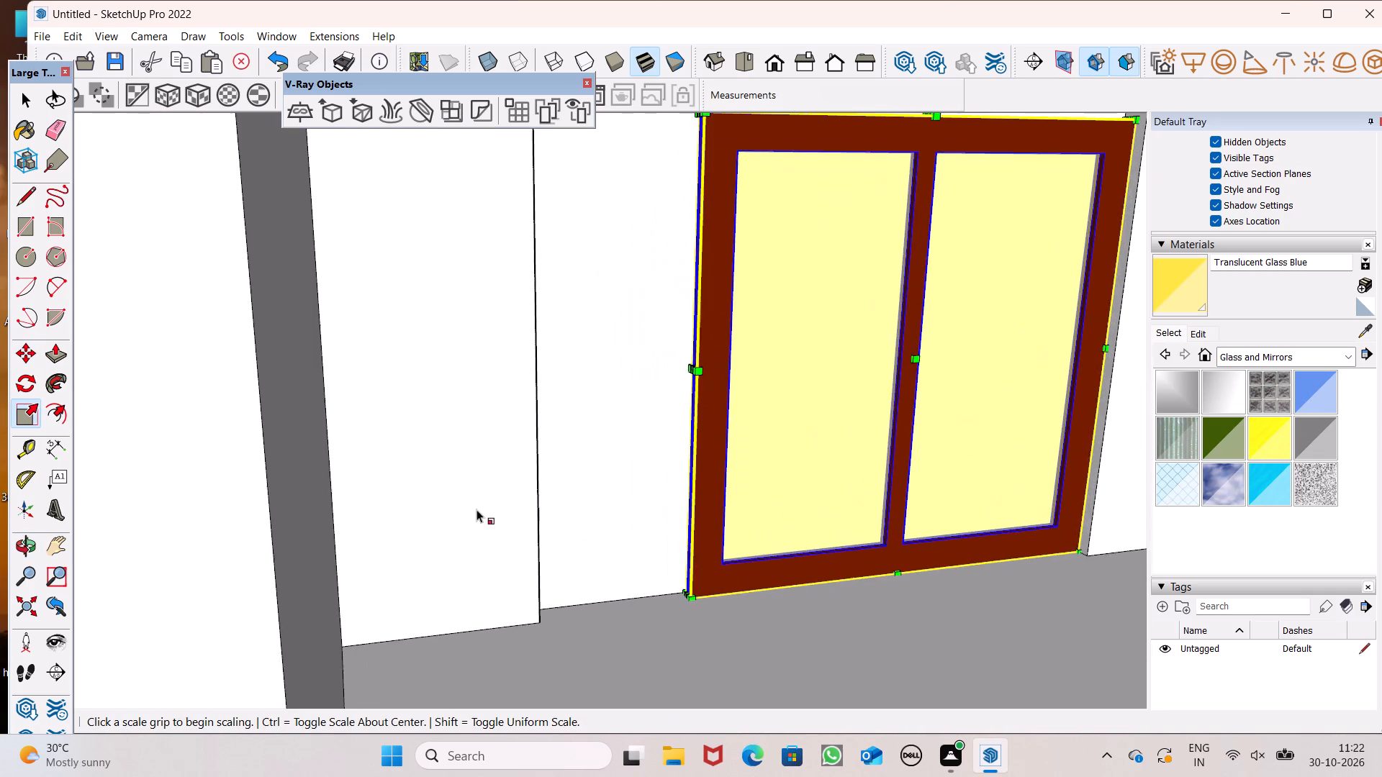
{"action": "middle_click_drag", "start_coordinate": [503, 576], "coordinate": [515, 636]}
{"action": "scroll", "coordinate": [598, 524], "scroll_direction": "up", "scroll_amount": 2}
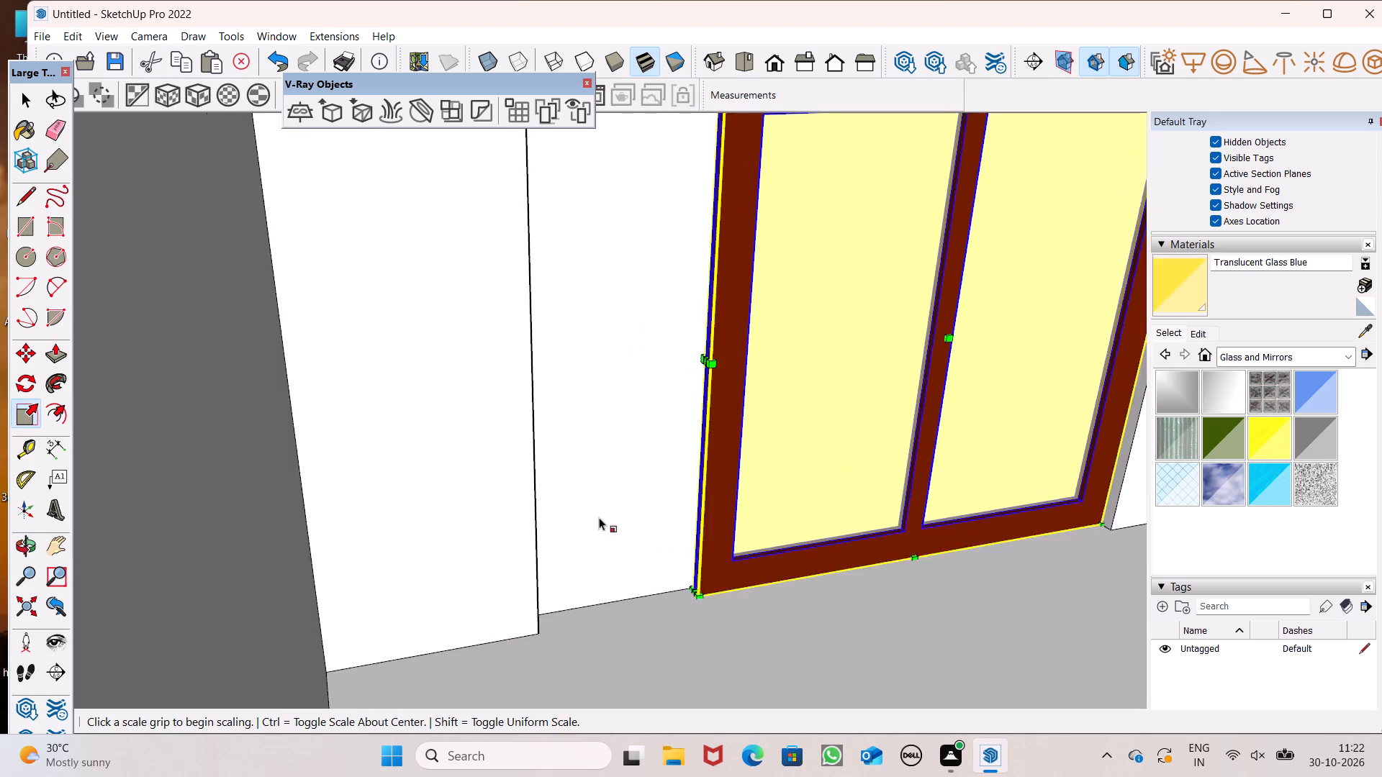
{"action": "scroll", "coordinate": [599, 517], "scroll_direction": "up", "scroll_amount": 2}
{"action": "scroll", "coordinate": [631, 511], "scroll_direction": "down", "scroll_amount": 1}
{"action": "middle_click_drag", "start_coordinate": [638, 538], "coordinate": [623, 572]}
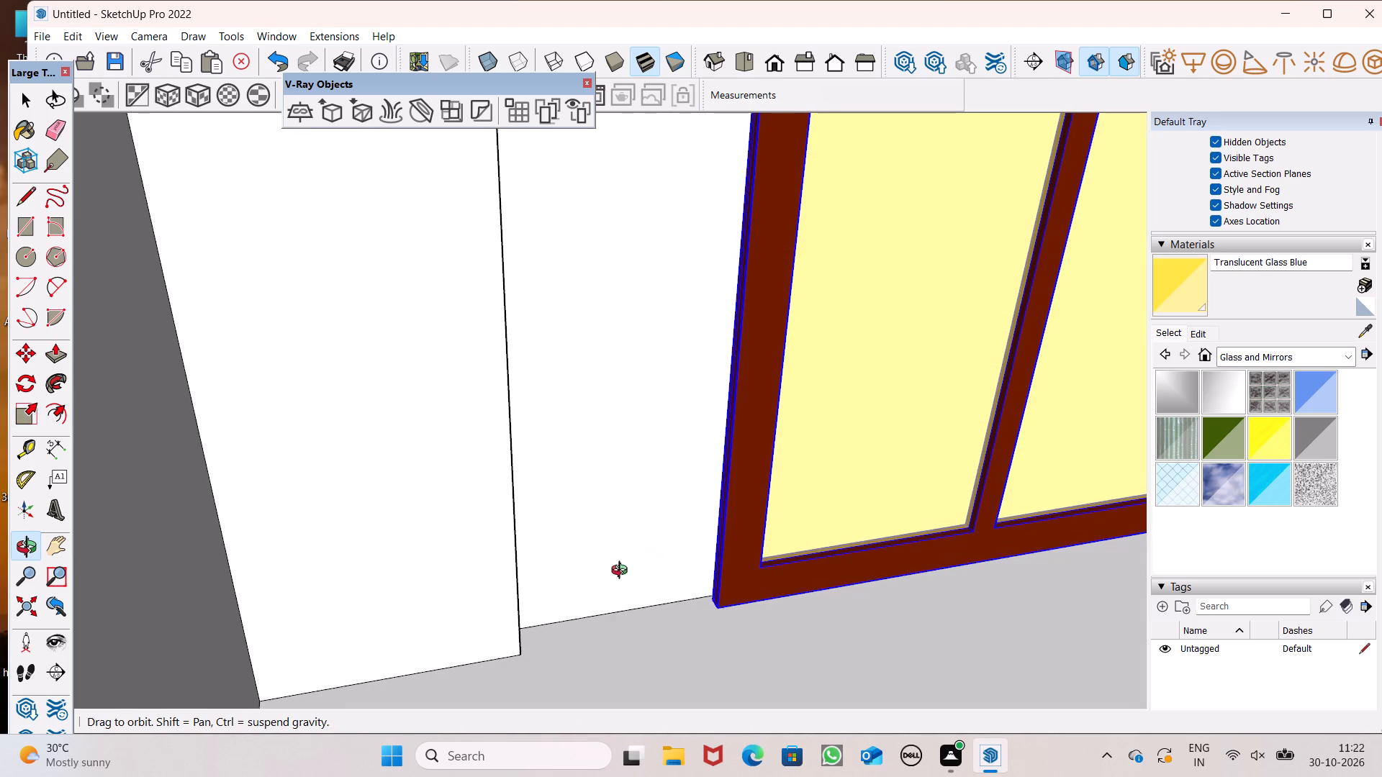
{"action": "middle_click_drag", "start_coordinate": [623, 572], "coordinate": [625, 565]}
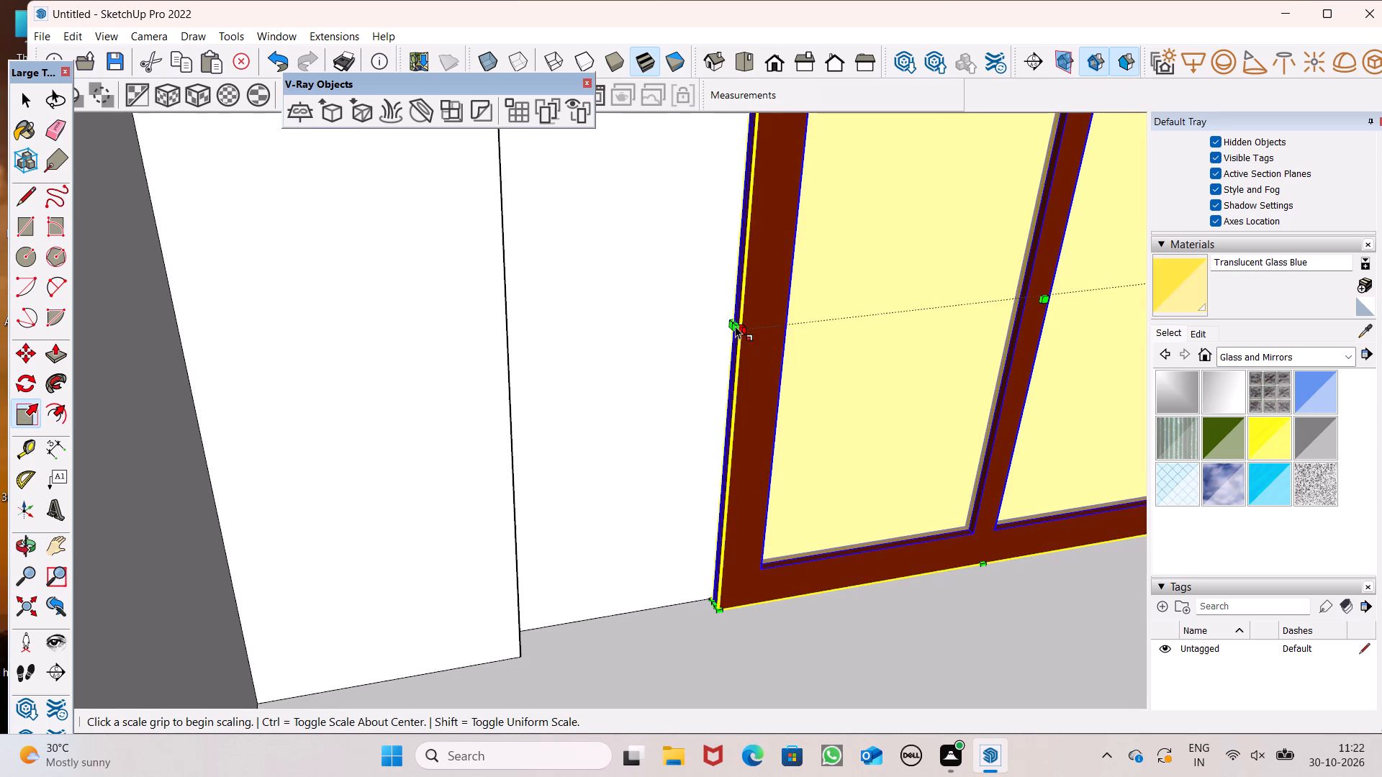
{"action": "scroll", "coordinate": [728, 308], "scroll_direction": "up", "scroll_amount": 1}
{"action": "left_click_drag", "start_coordinate": [739, 324], "coordinate": [728, 327]}
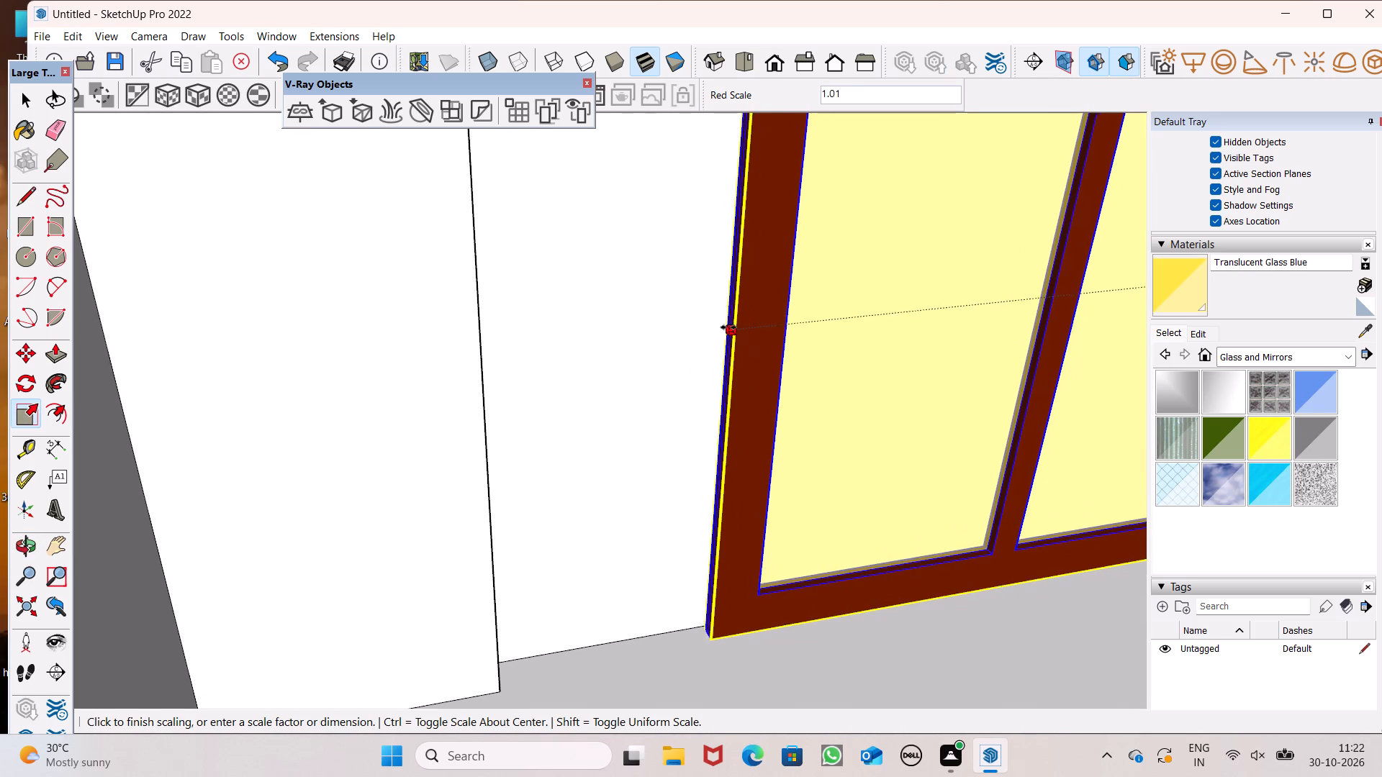
{"action": "left_click_drag", "start_coordinate": [728, 327], "coordinate": [478, 373]}
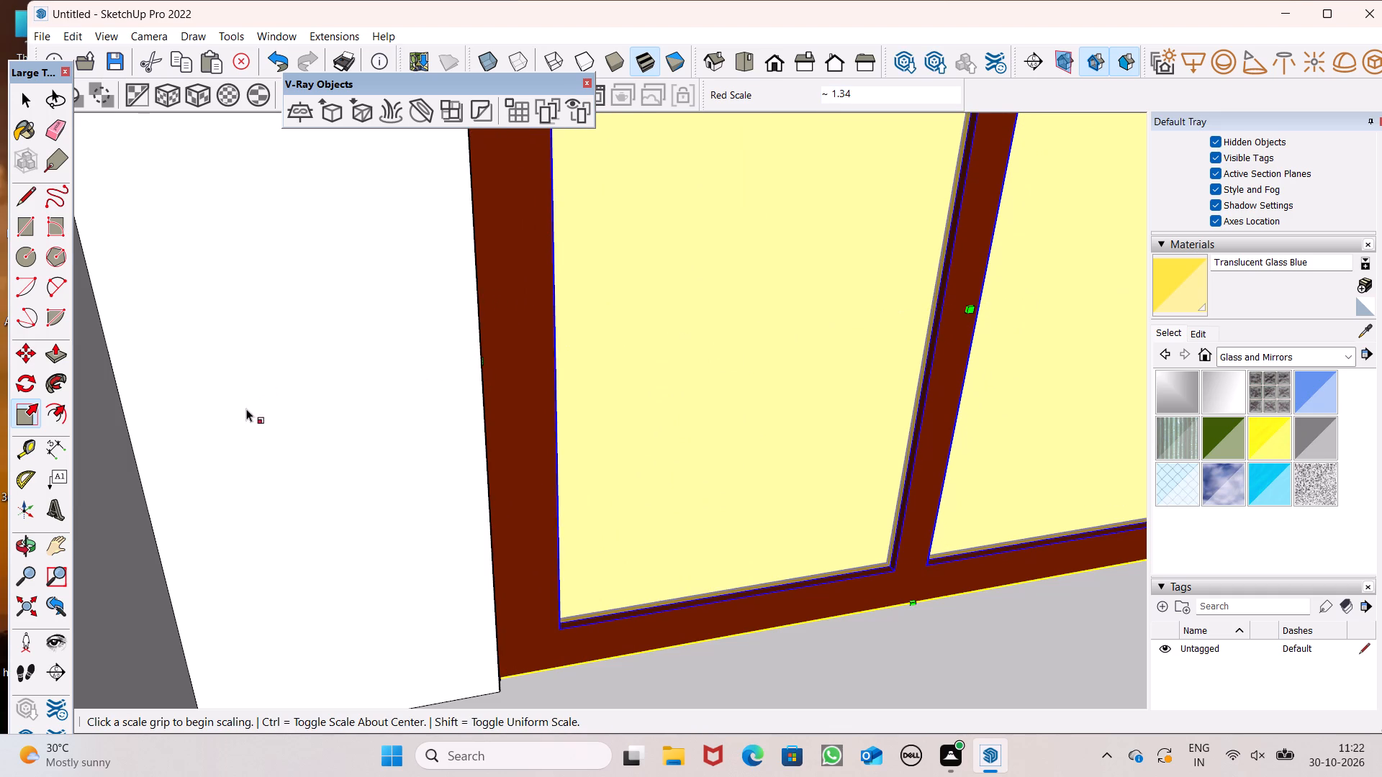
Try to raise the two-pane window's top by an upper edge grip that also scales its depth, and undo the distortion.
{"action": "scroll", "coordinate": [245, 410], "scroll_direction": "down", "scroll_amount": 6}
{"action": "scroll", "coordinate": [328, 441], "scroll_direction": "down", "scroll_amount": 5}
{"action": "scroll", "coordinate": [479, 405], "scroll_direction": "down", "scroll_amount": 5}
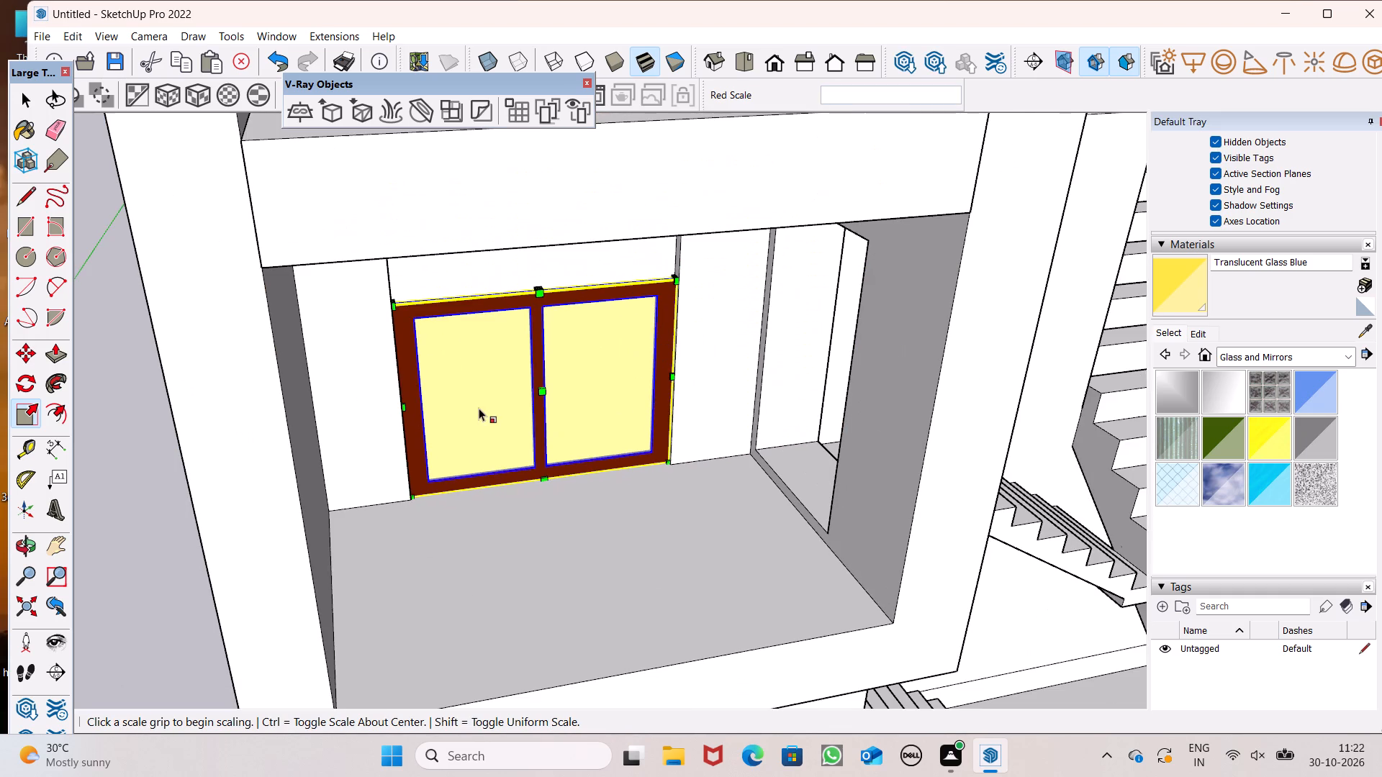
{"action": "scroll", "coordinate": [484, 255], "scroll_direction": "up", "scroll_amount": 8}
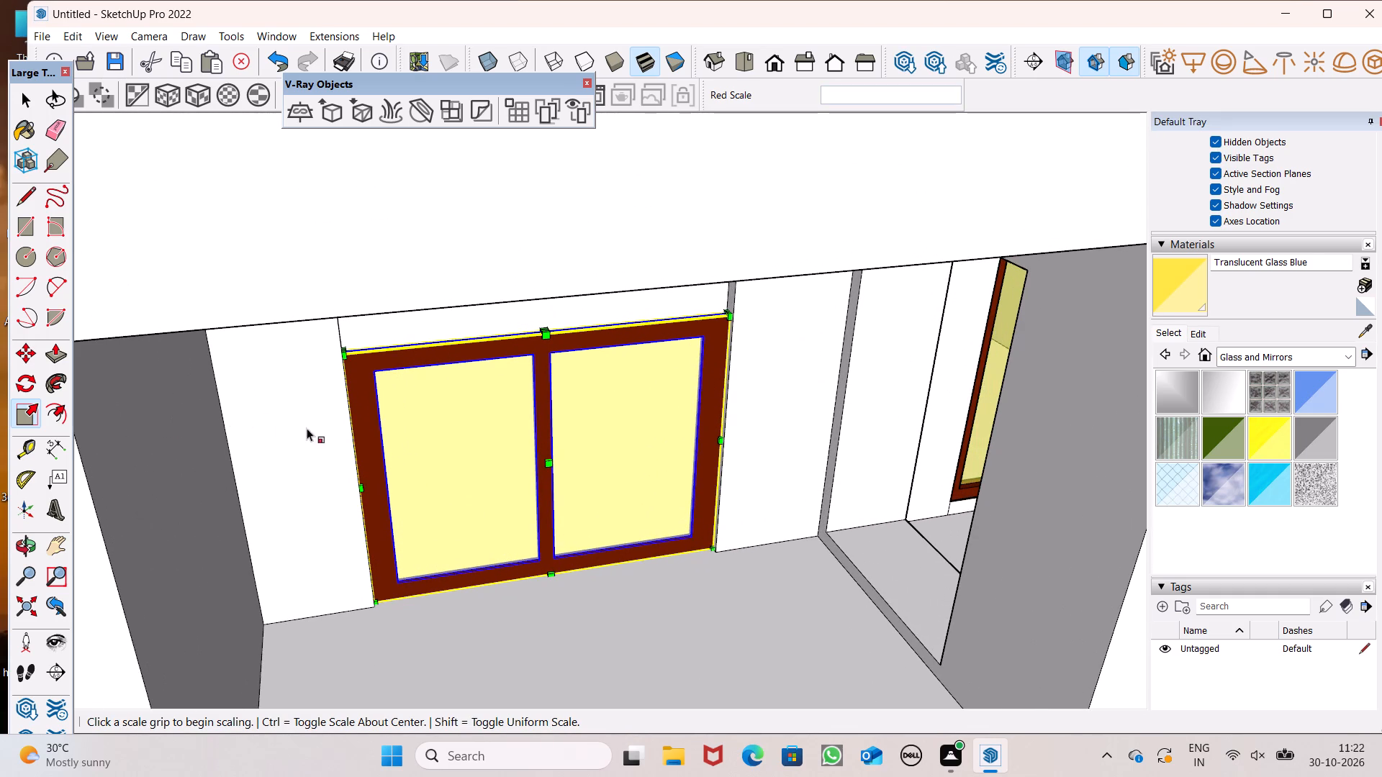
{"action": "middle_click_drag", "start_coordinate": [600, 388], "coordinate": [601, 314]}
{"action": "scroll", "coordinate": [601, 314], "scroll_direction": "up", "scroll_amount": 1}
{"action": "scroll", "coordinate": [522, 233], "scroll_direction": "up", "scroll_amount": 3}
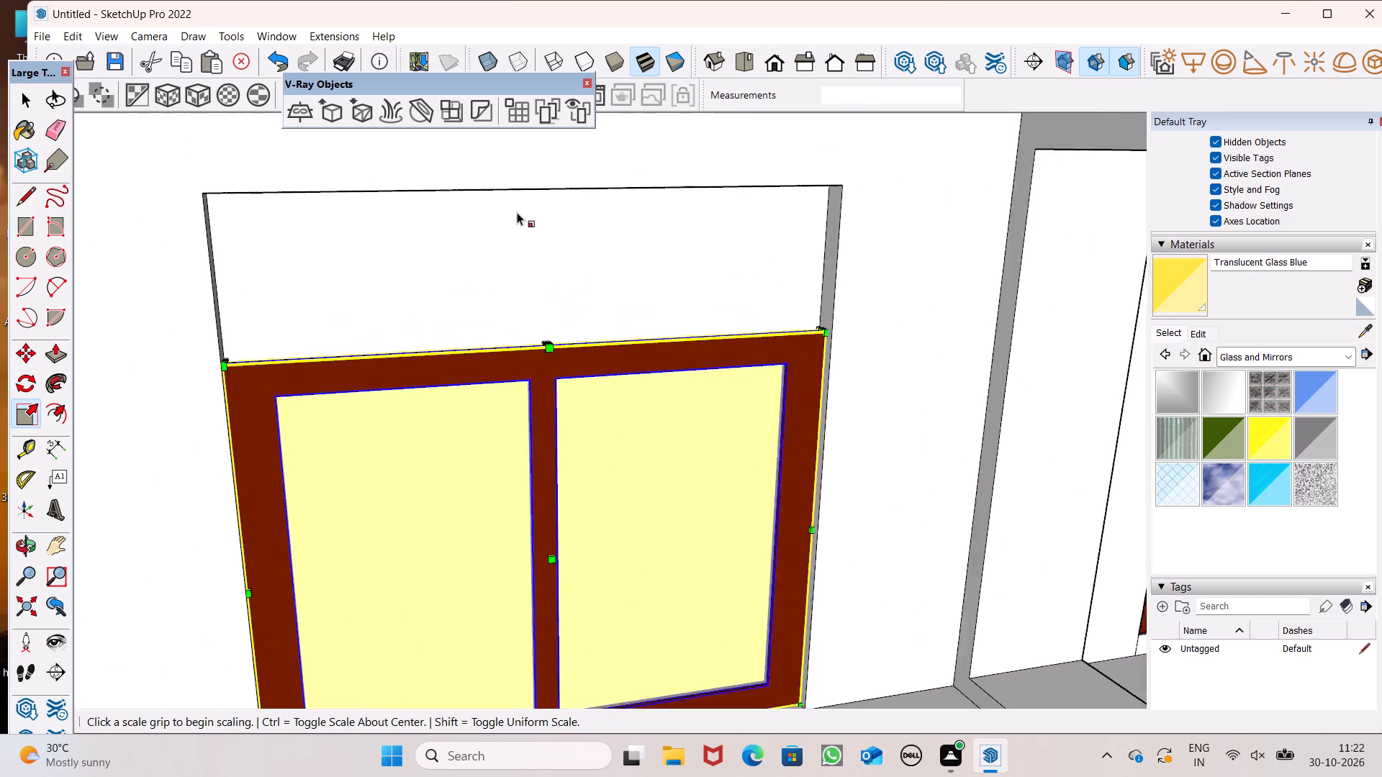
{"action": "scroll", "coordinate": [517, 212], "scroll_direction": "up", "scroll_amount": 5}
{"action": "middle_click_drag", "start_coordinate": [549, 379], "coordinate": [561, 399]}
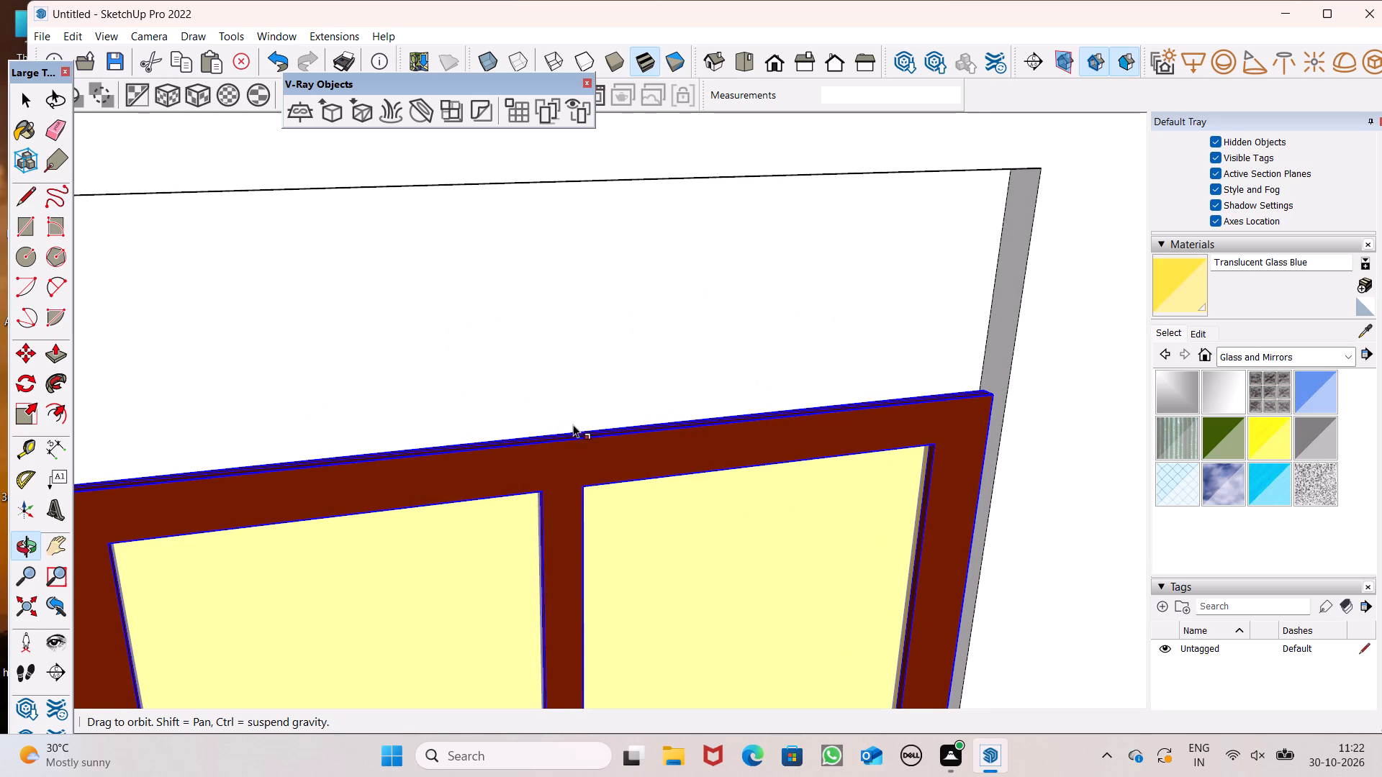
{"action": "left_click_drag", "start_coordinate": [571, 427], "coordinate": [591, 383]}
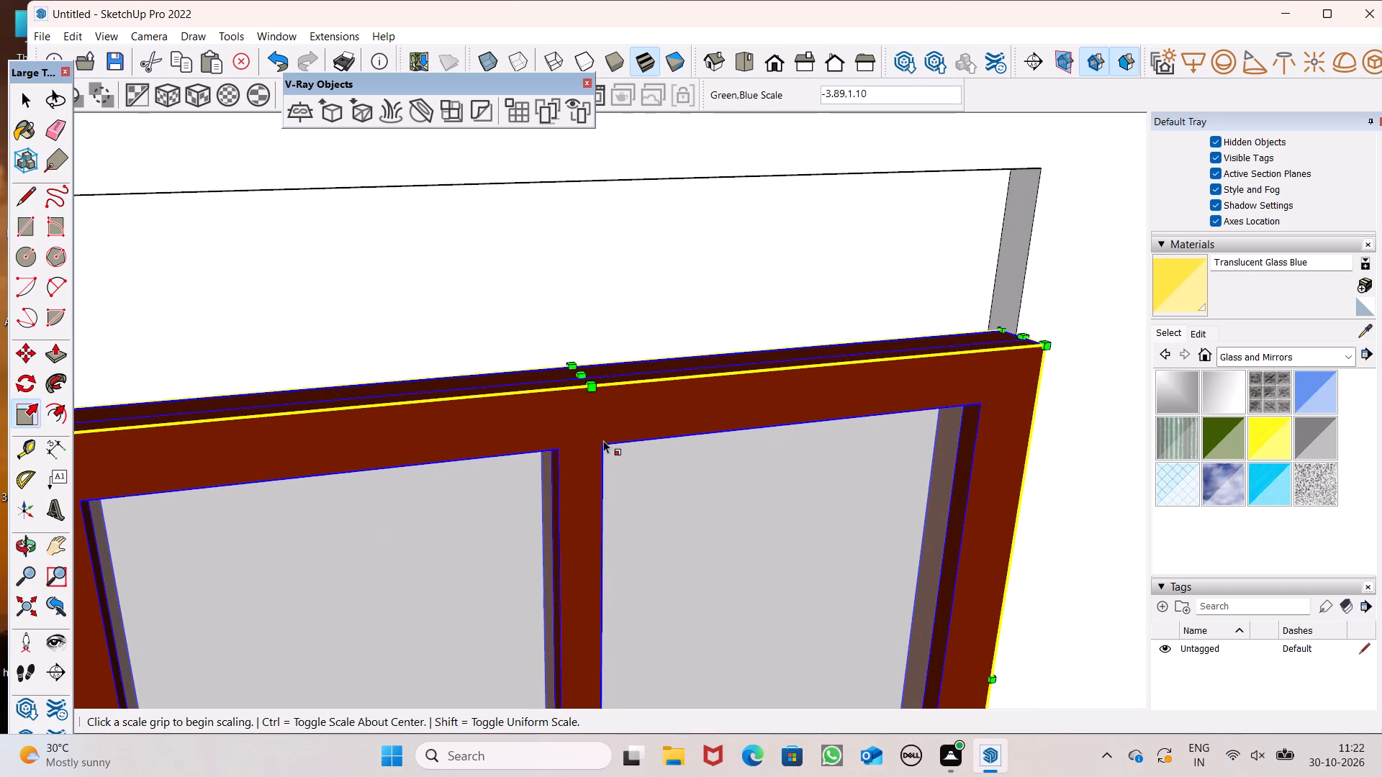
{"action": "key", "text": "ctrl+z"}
Scale the two-pane window upward along the blue axis until its frame meets the top of the middle-floor balcony opening.
{"action": "middle_click_drag", "start_coordinate": [614, 473], "coordinate": [636, 506]}
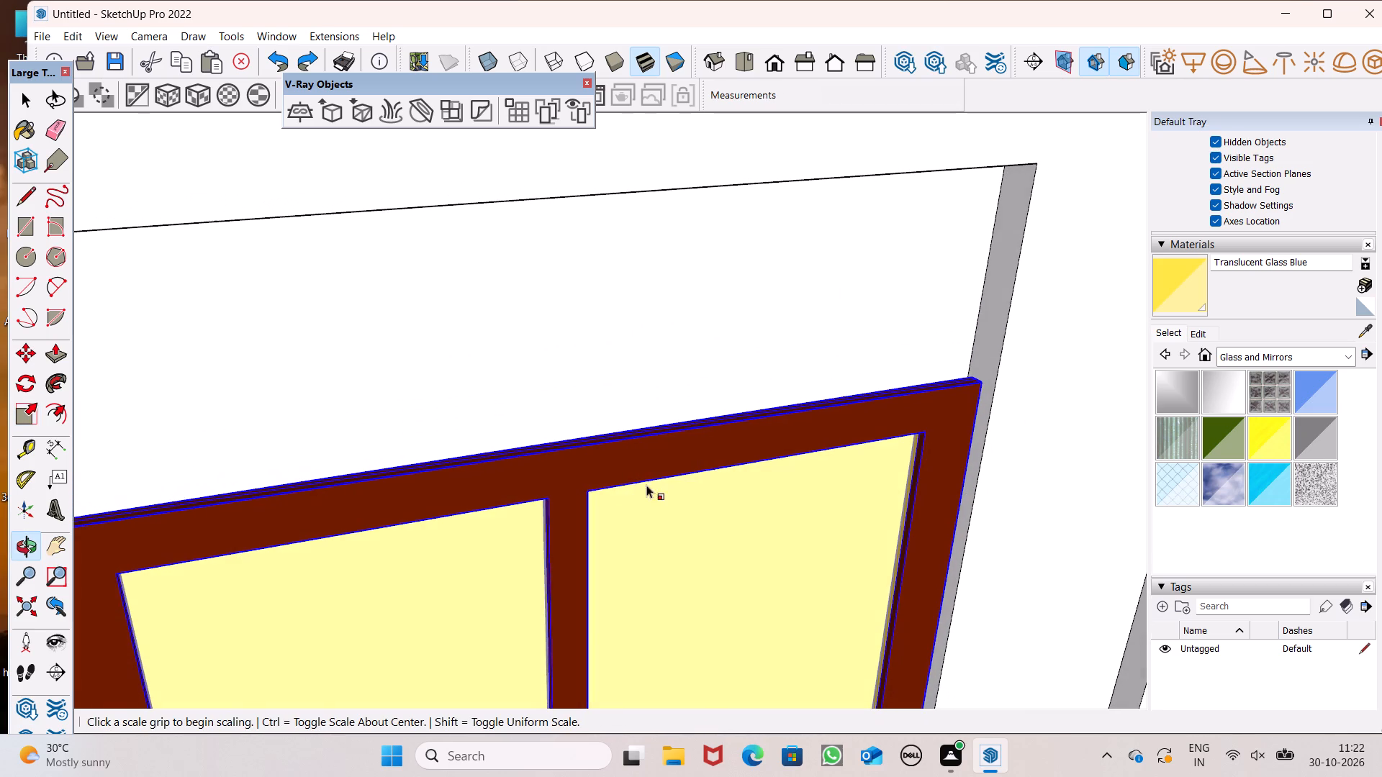
{"action": "left_click_drag", "start_coordinate": [574, 437], "coordinate": [579, 410]}
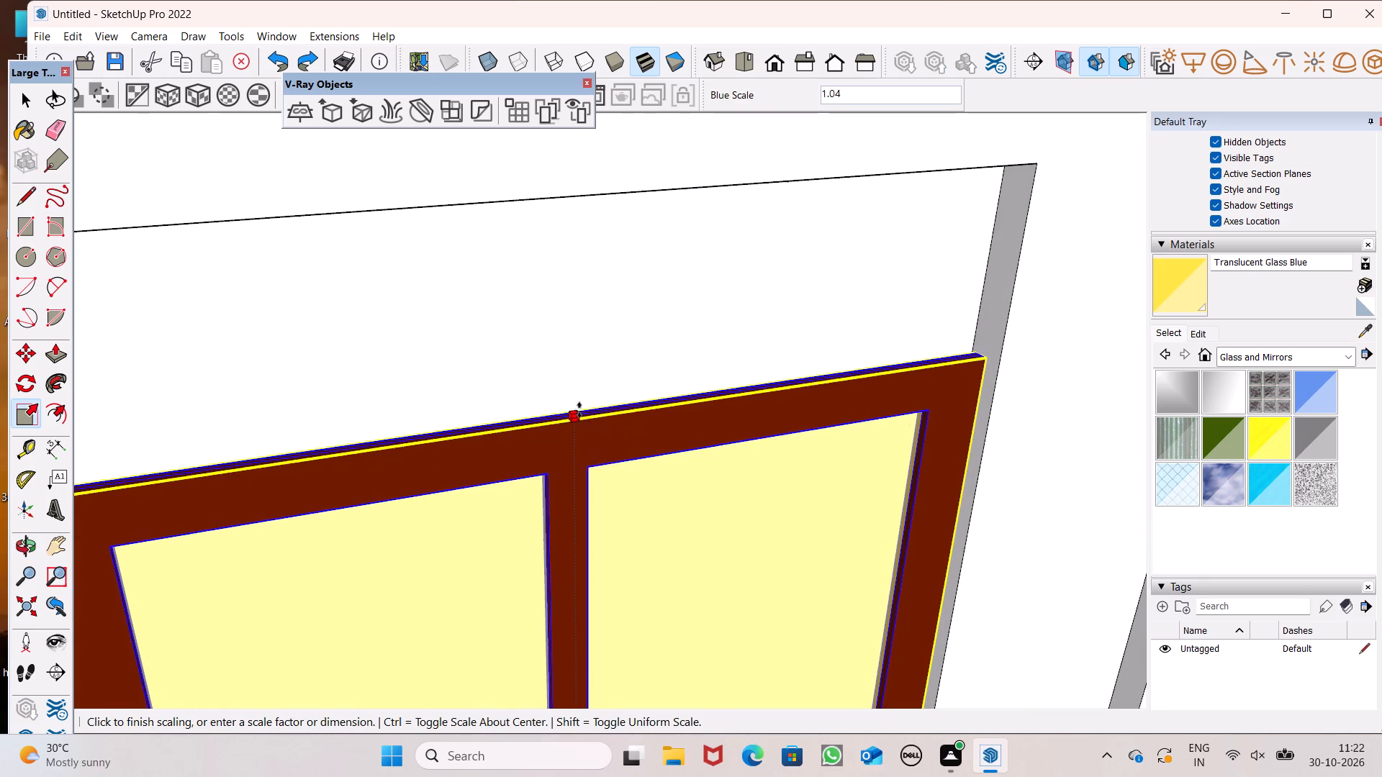
{"action": "left_click_drag", "start_coordinate": [579, 410], "coordinate": [482, 212]}
{"action": "scroll", "coordinate": [565, 183], "scroll_direction": "up", "scroll_amount": 5}
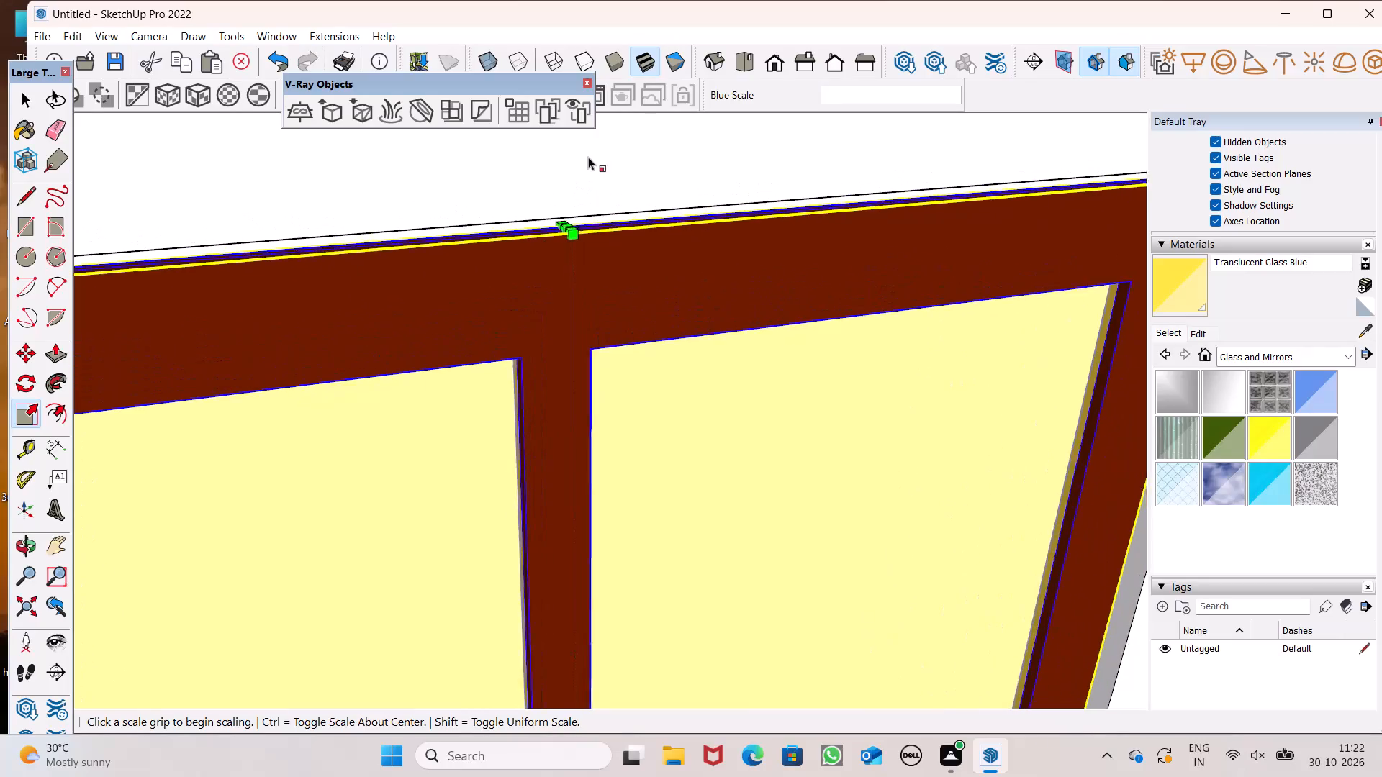
{"action": "scroll", "coordinate": [588, 157], "scroll_direction": "up", "scroll_amount": 6}
{"action": "left_click_drag", "start_coordinate": [561, 264], "coordinate": [561, 248]}
{"action": "scroll", "coordinate": [356, 240], "scroll_direction": "down", "scroll_amount": 14}
{"action": "scroll", "coordinate": [464, 253], "scroll_direction": "down", "scroll_amount": 14}
{"action": "middle_click_drag", "start_coordinate": [592, 365], "coordinate": [555, 360]}
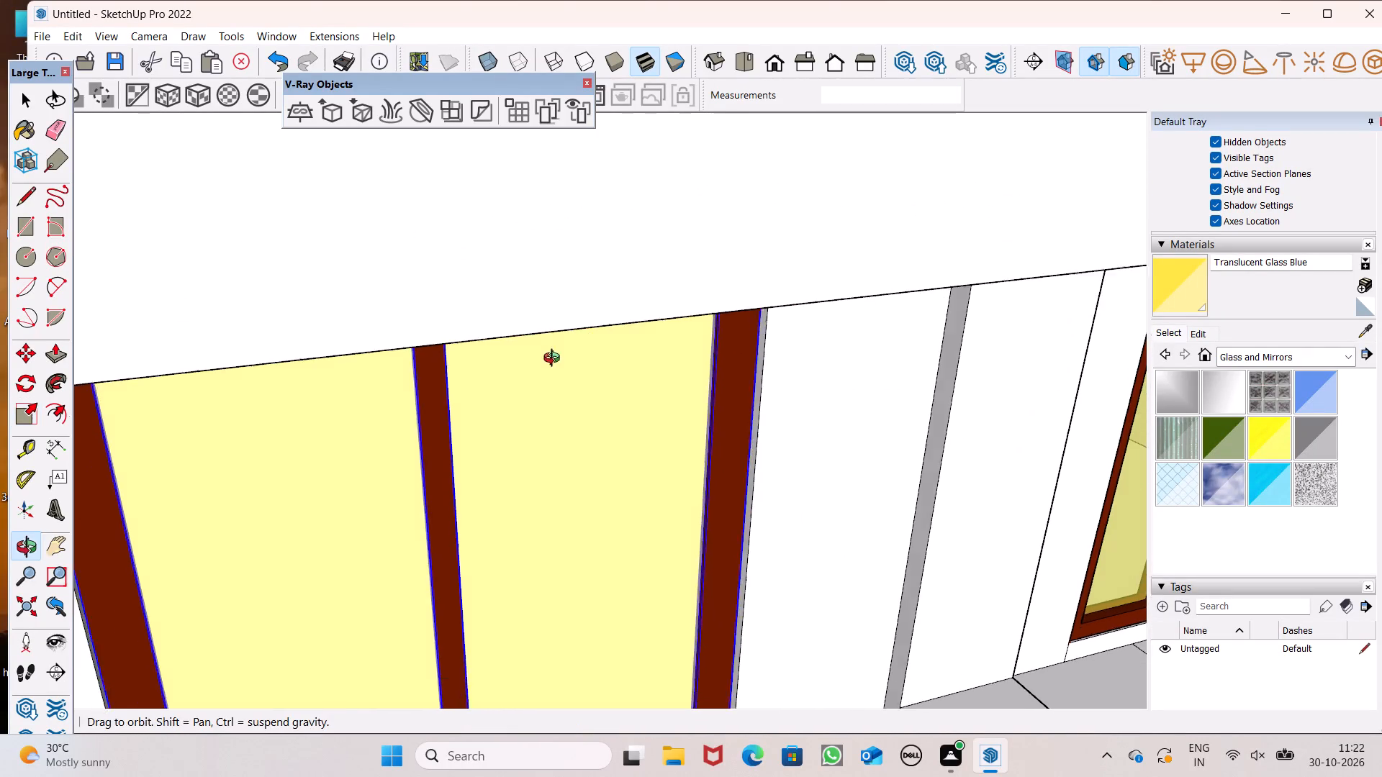
{"action": "middle_click_drag", "start_coordinate": [555, 360], "coordinate": [421, 263]}
{"action": "key", "text": "space"}
{"action": "scroll", "coordinate": [572, 267], "scroll_direction": "down", "scroll_amount": 20}
{"action": "left_click", "coordinate": [261, 354]}
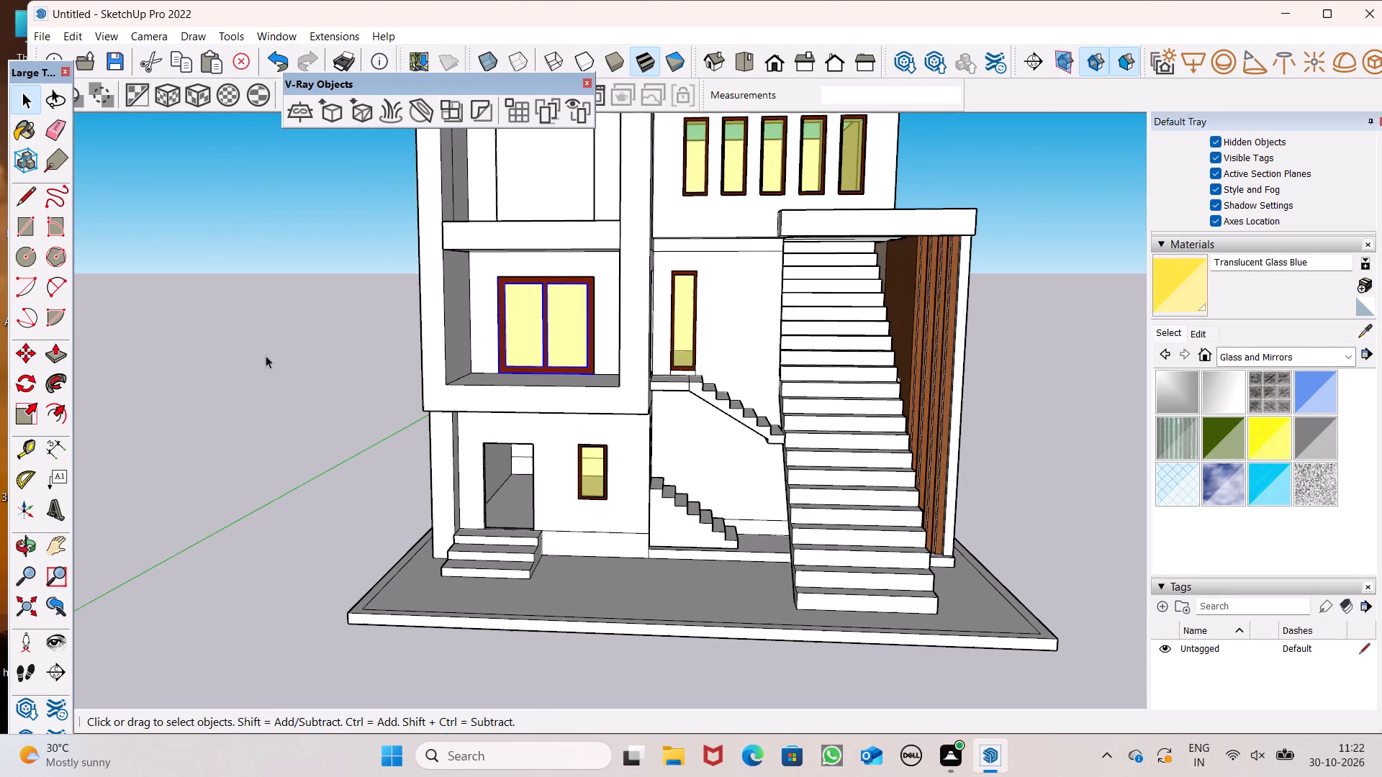
Copy the fitted two-pane window 12' 1/2" straight up into the top-floor balcony opening.
{"action": "middle_click_drag", "start_coordinate": [592, 347], "coordinate": [582, 406]}
{"action": "scroll", "coordinate": [566, 396], "scroll_direction": "up", "scroll_amount": 1}
{"action": "left_click", "coordinate": [545, 322]}
{"action": "scroll", "coordinate": [592, 304], "scroll_direction": "down", "scroll_amount": 7}
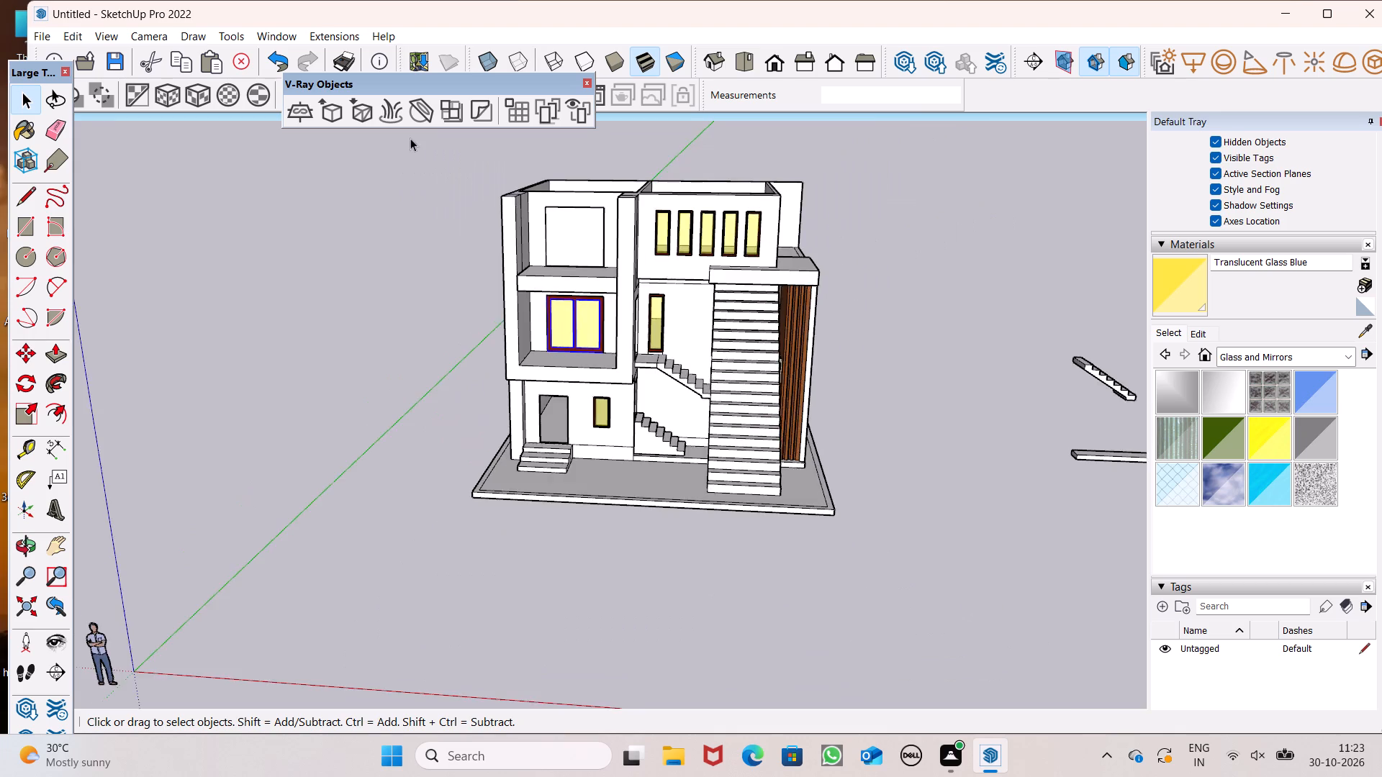
{"action": "scroll", "coordinate": [410, 138], "scroll_direction": "up", "scroll_amount": 6}
{"action": "scroll", "coordinate": [613, 280], "scroll_direction": "up", "scroll_amount": 4}
{"action": "key", "text": "m"}
{"action": "key", "text": "Return"}
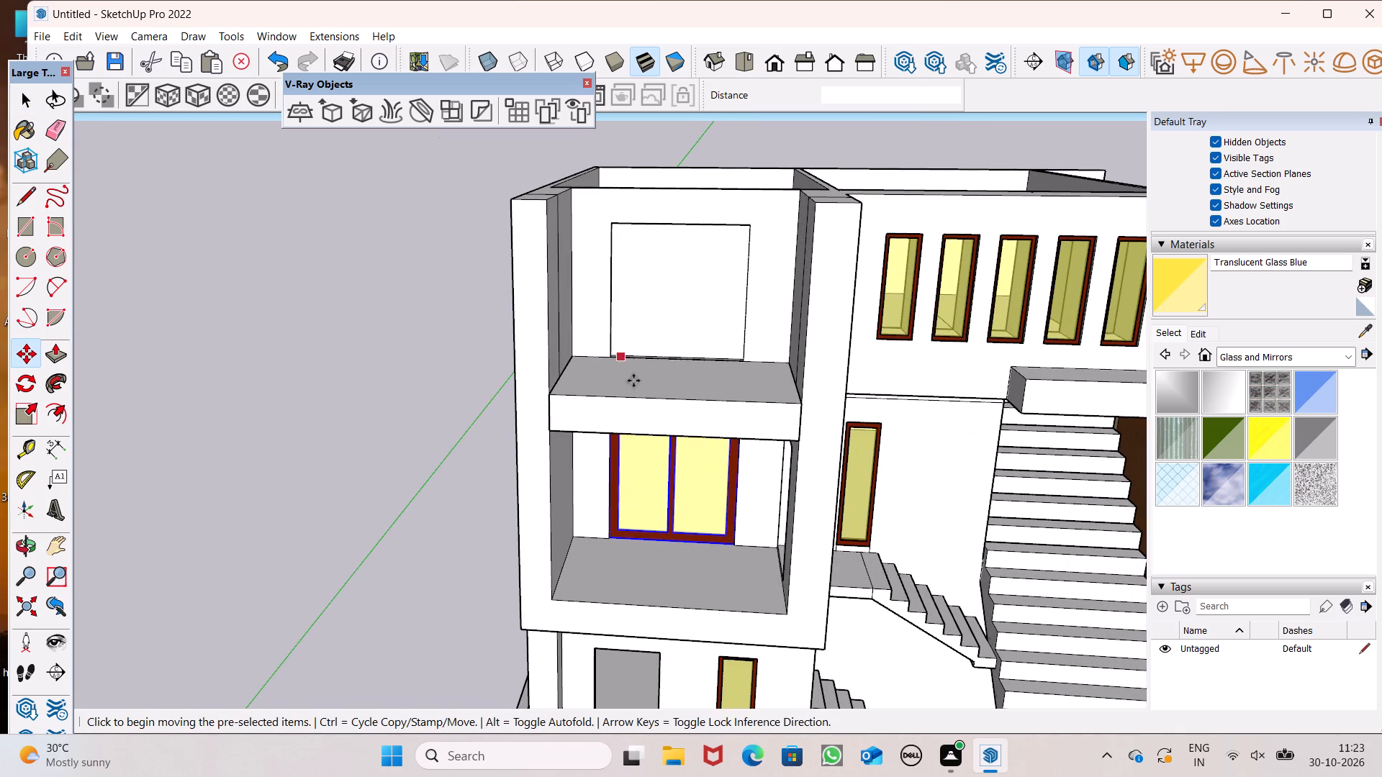
{"action": "left_click_drag", "start_coordinate": [735, 543], "coordinate": [739, 362]}
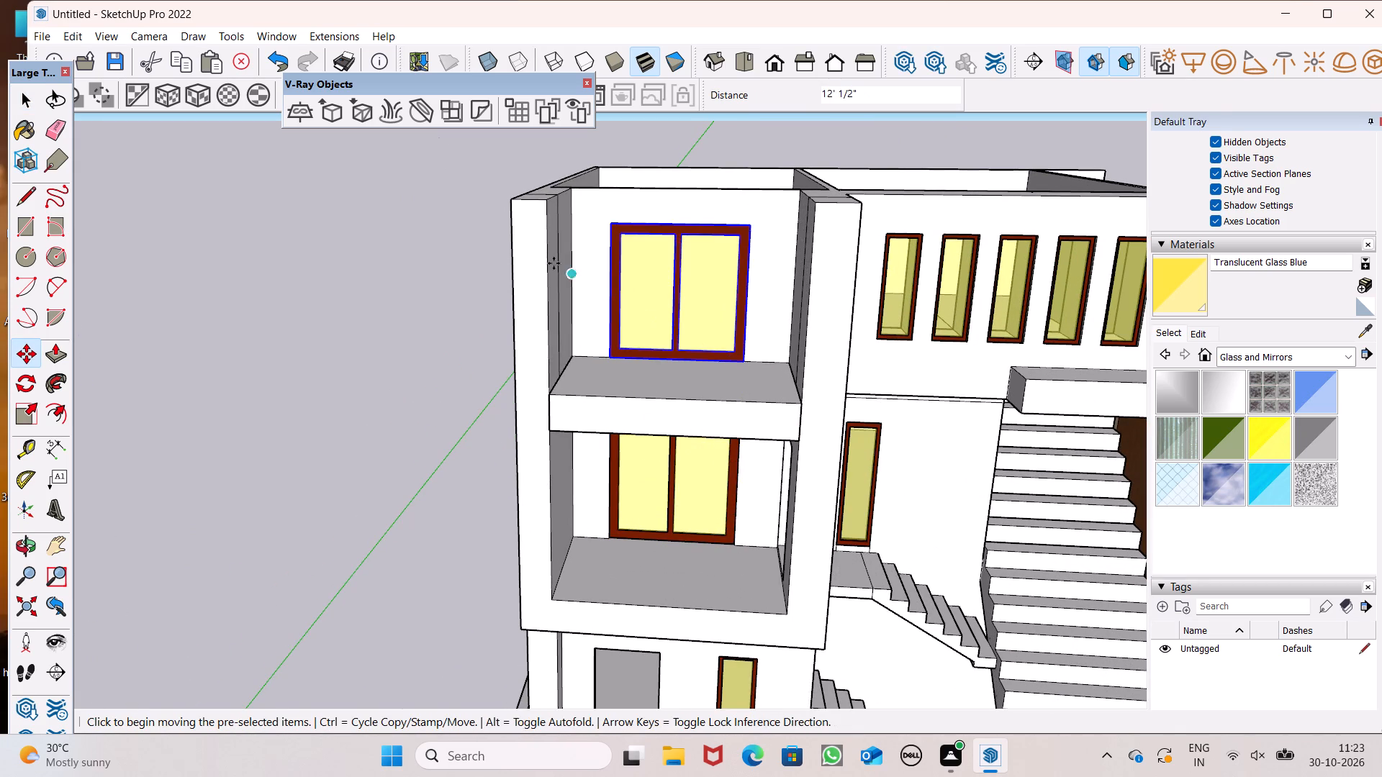
{"action": "key", "text": "space"}
{"action": "left_click", "coordinate": [371, 233]}
Erase the two lower of the three horizontal lines on the rear and outer side walls of the room behind the top-floor balcony.
{"action": "scroll", "coordinate": [407, 391], "scroll_direction": "down", "scroll_amount": 4}
{"action": "middle_click_drag", "start_coordinate": [559, 445], "coordinate": [505, 396]}
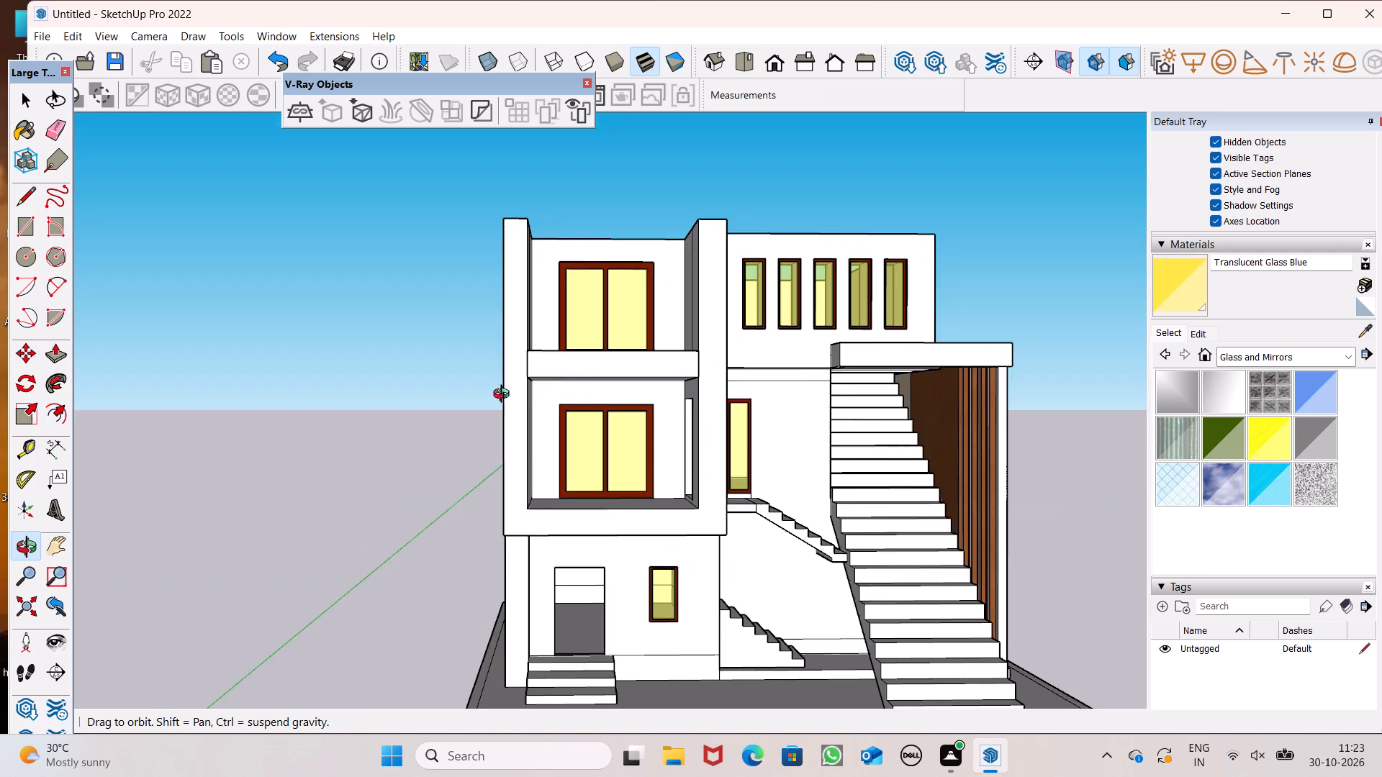
{"action": "middle_click_drag", "start_coordinate": [505, 396], "coordinate": [530, 547]}
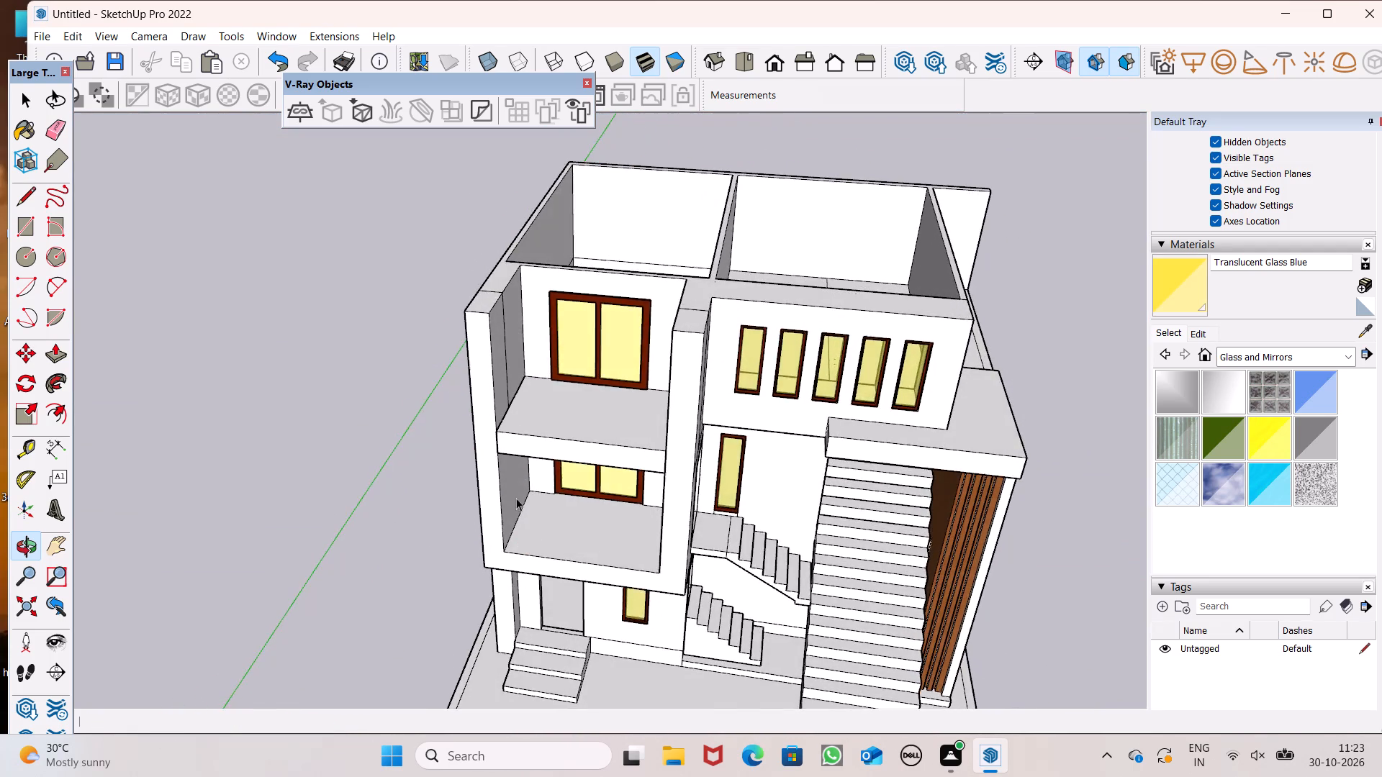
{"action": "scroll", "coordinate": [518, 509], "scroll_direction": "down", "scroll_amount": 5}
{"action": "middle_click_drag", "start_coordinate": [762, 502], "coordinate": [673, 512]}
{"action": "scroll", "coordinate": [266, 581], "scroll_direction": "up", "scroll_amount": 1}
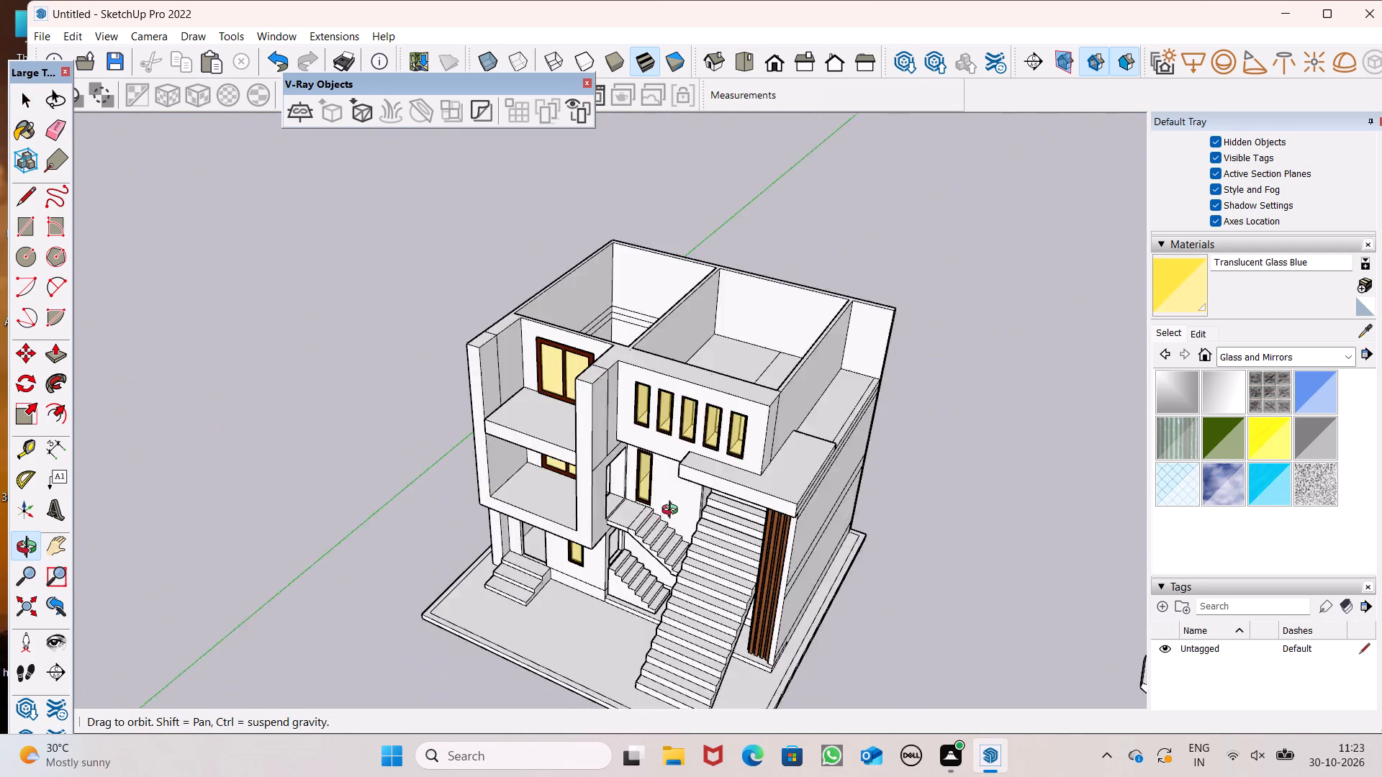
{"action": "middle_click_drag", "start_coordinate": [673, 512], "coordinate": [714, 603]}
{"action": "scroll", "coordinate": [538, 412], "scroll_direction": "up", "scroll_amount": 5}
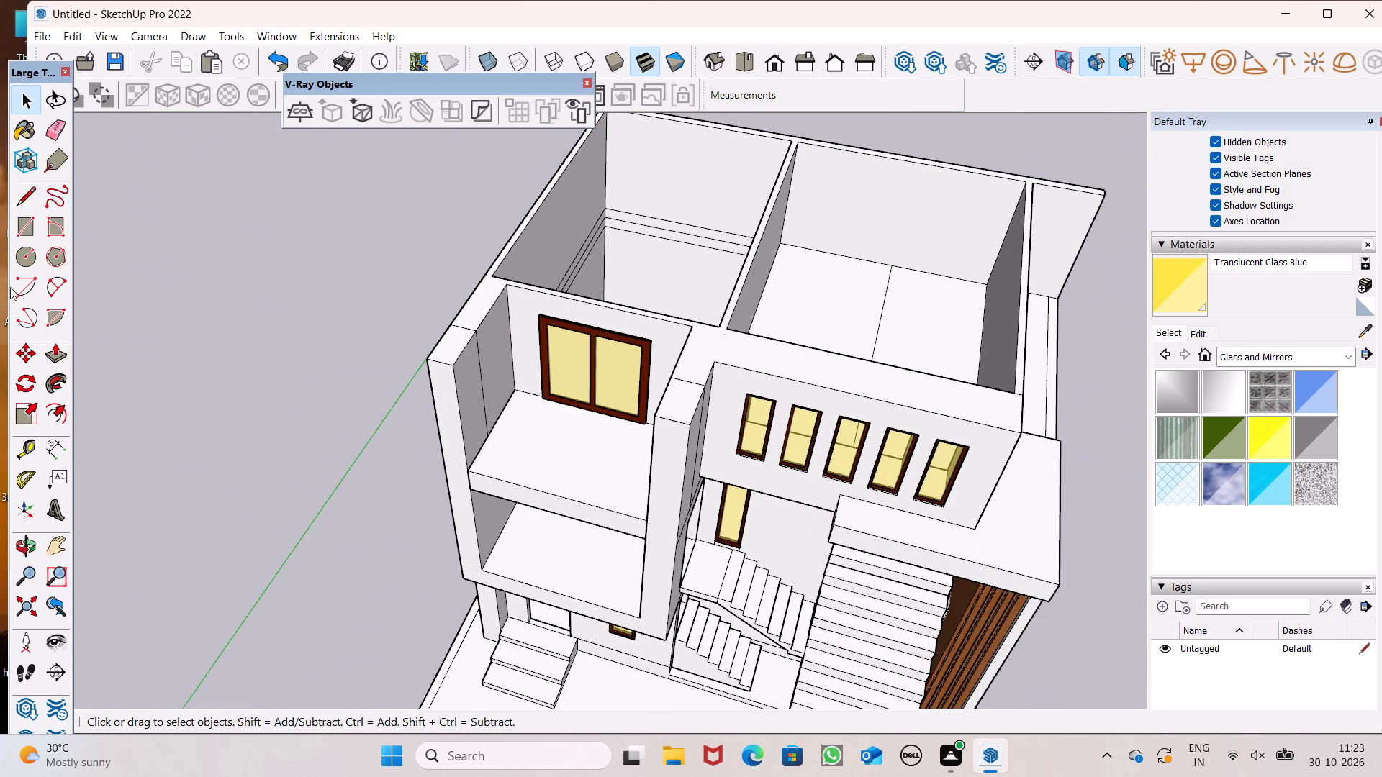
{"action": "left_click", "coordinate": [62, 132]}
{"action": "scroll", "coordinate": [477, 178], "scroll_direction": "up", "scroll_amount": 3}
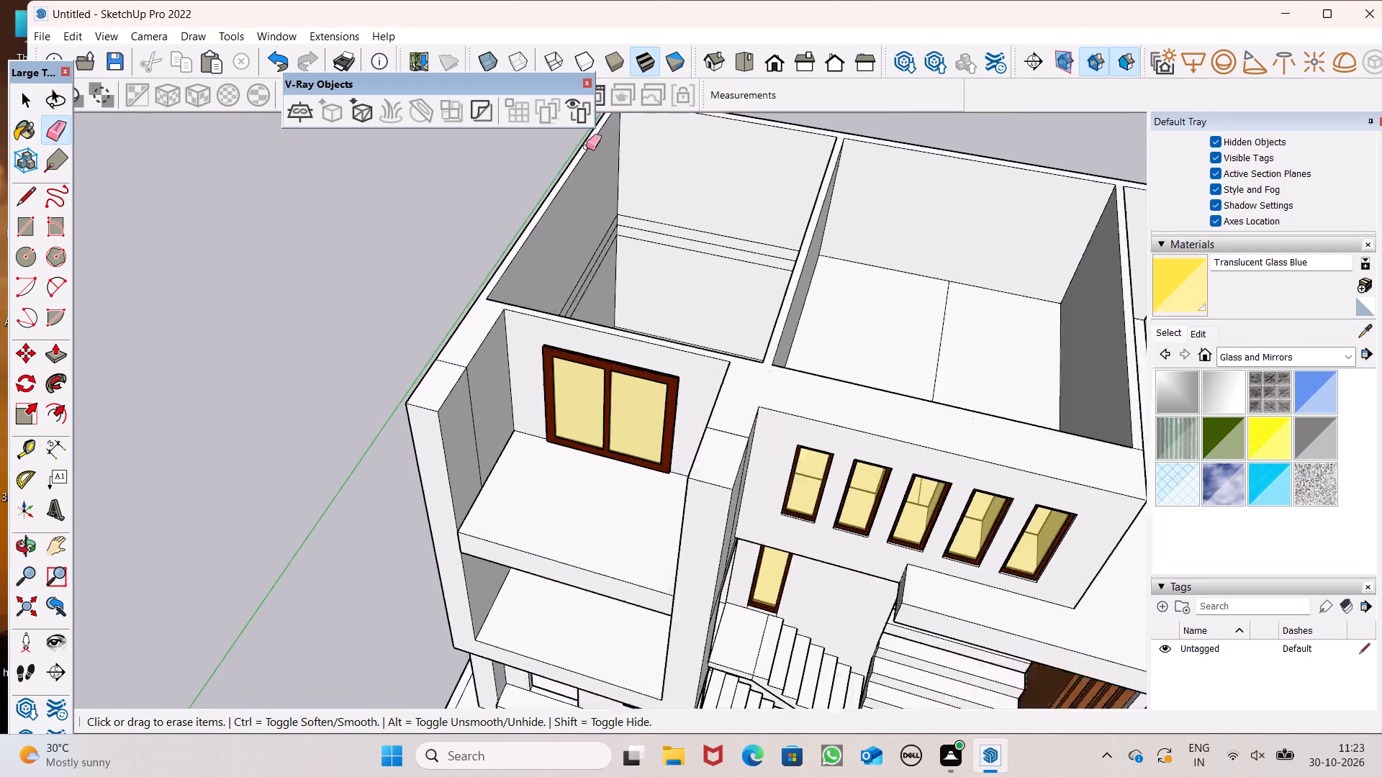
{"action": "scroll", "coordinate": [586, 147], "scroll_direction": "up", "scroll_amount": 5}
{"action": "scroll", "coordinate": [629, 281], "scroll_direction": "up", "scroll_amount": 7}
{"action": "left_click_drag", "start_coordinate": [651, 278], "coordinate": [661, 319]}
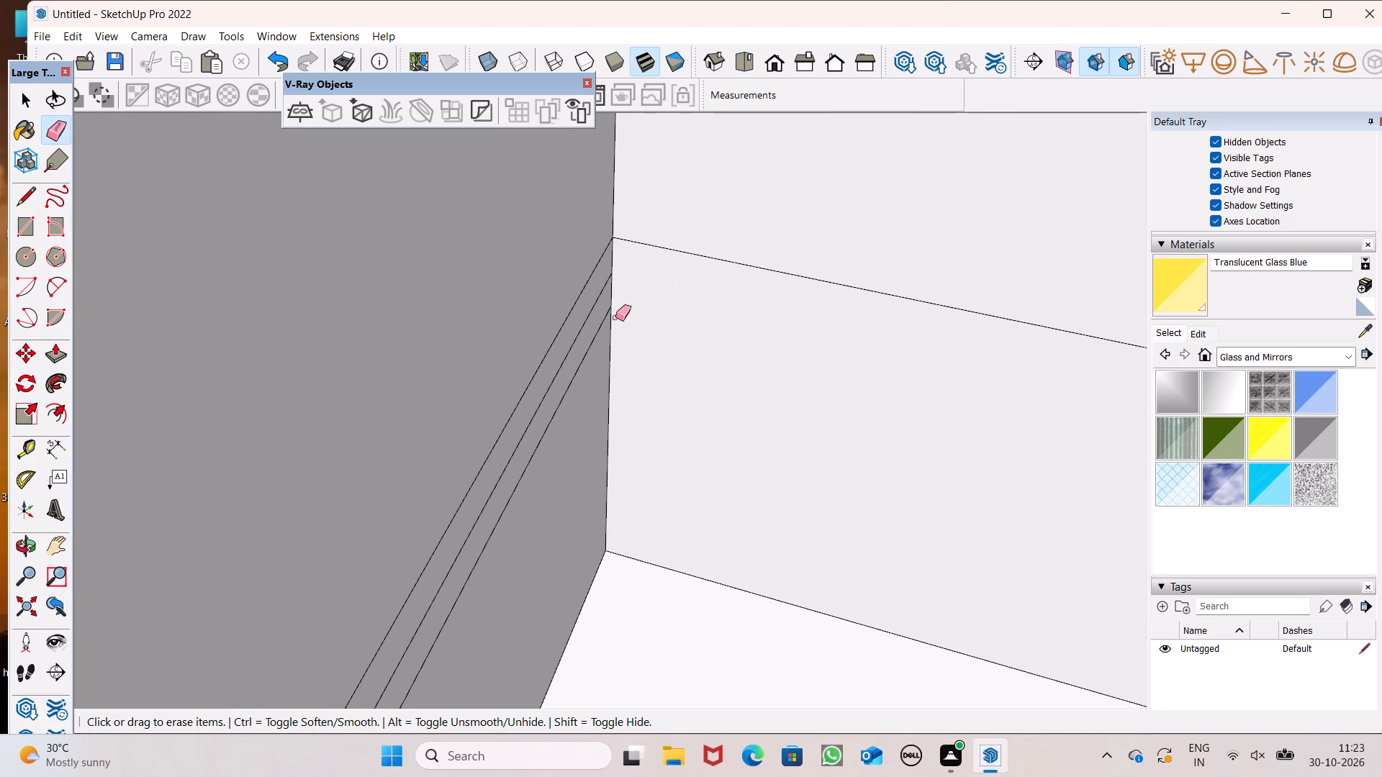
{"action": "left_click_drag", "start_coordinate": [588, 324], "coordinate": [592, 345]}
{"action": "left_click", "coordinate": [574, 336]}
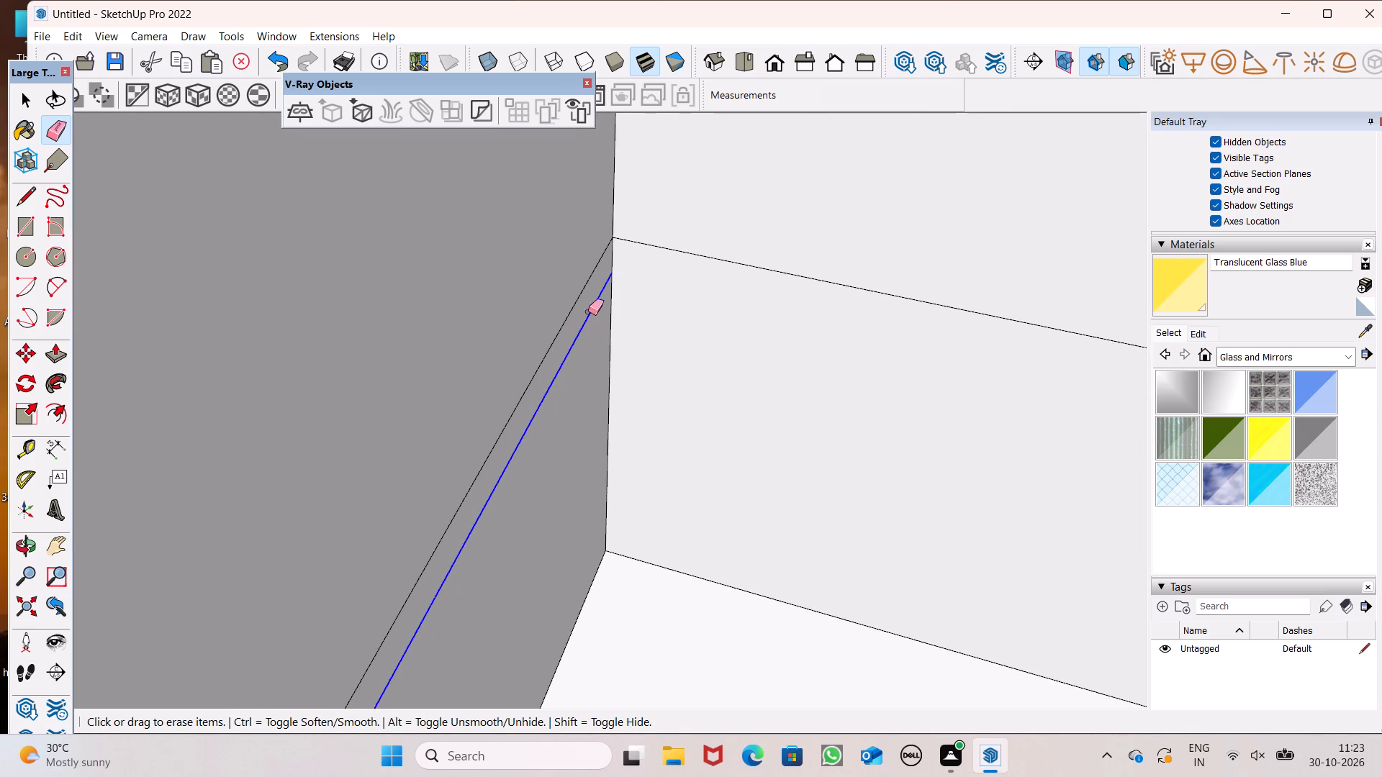
{"action": "scroll", "coordinate": [708, 345], "scroll_direction": "down", "scroll_amount": 7}
{"action": "scroll", "coordinate": [158, 101], "scroll_direction": "down", "scroll_amount": 5}
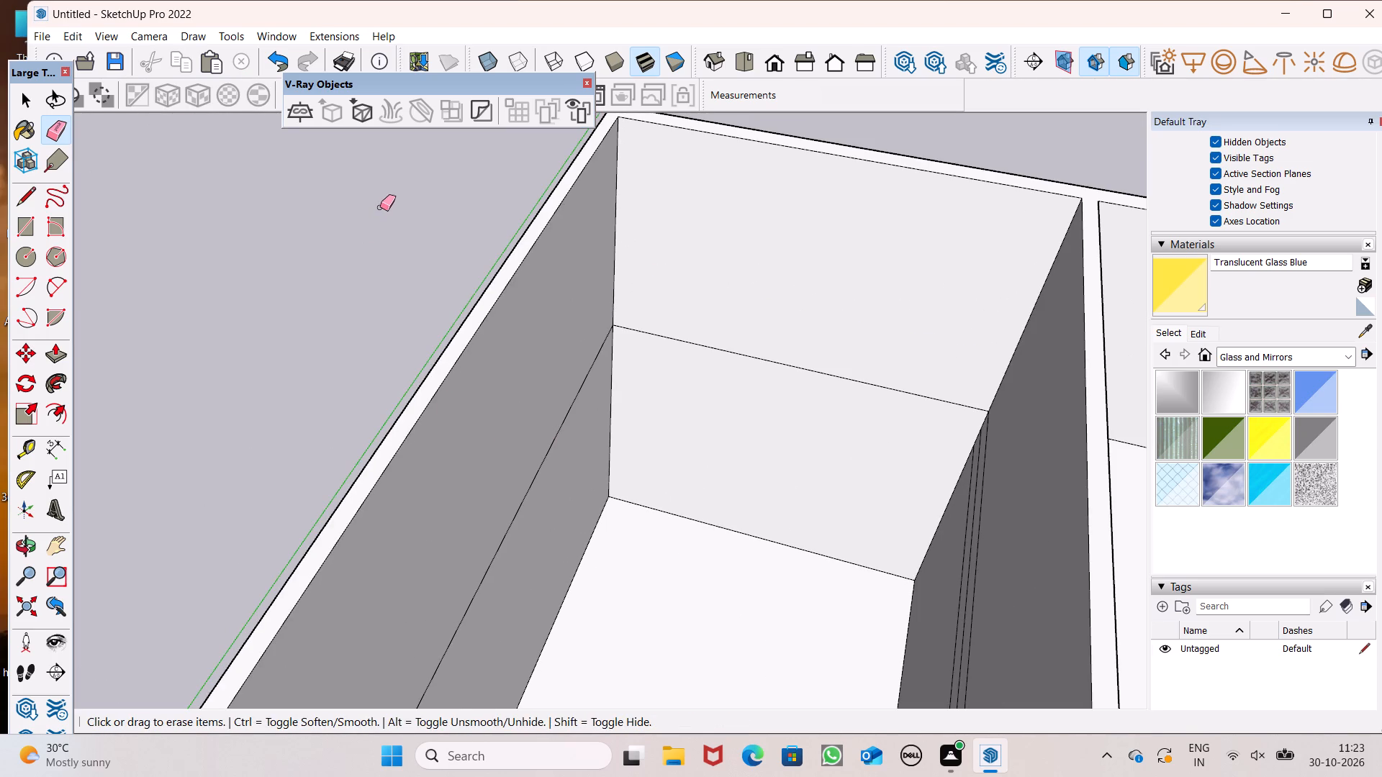
Erase the two lower of the three horizontal lines on the same room's partition wall facing the neighbouring room.
{"action": "scroll", "coordinate": [379, 207], "scroll_direction": "down", "scroll_amount": 4}
{"action": "middle_click_drag", "start_coordinate": [0, 302], "coordinate": [583, 342]}
{"action": "scroll", "coordinate": [341, 251], "scroll_direction": "down", "scroll_amount": 3}
{"action": "middle_click_drag", "start_coordinate": [315, 265], "coordinate": [546, 350]}
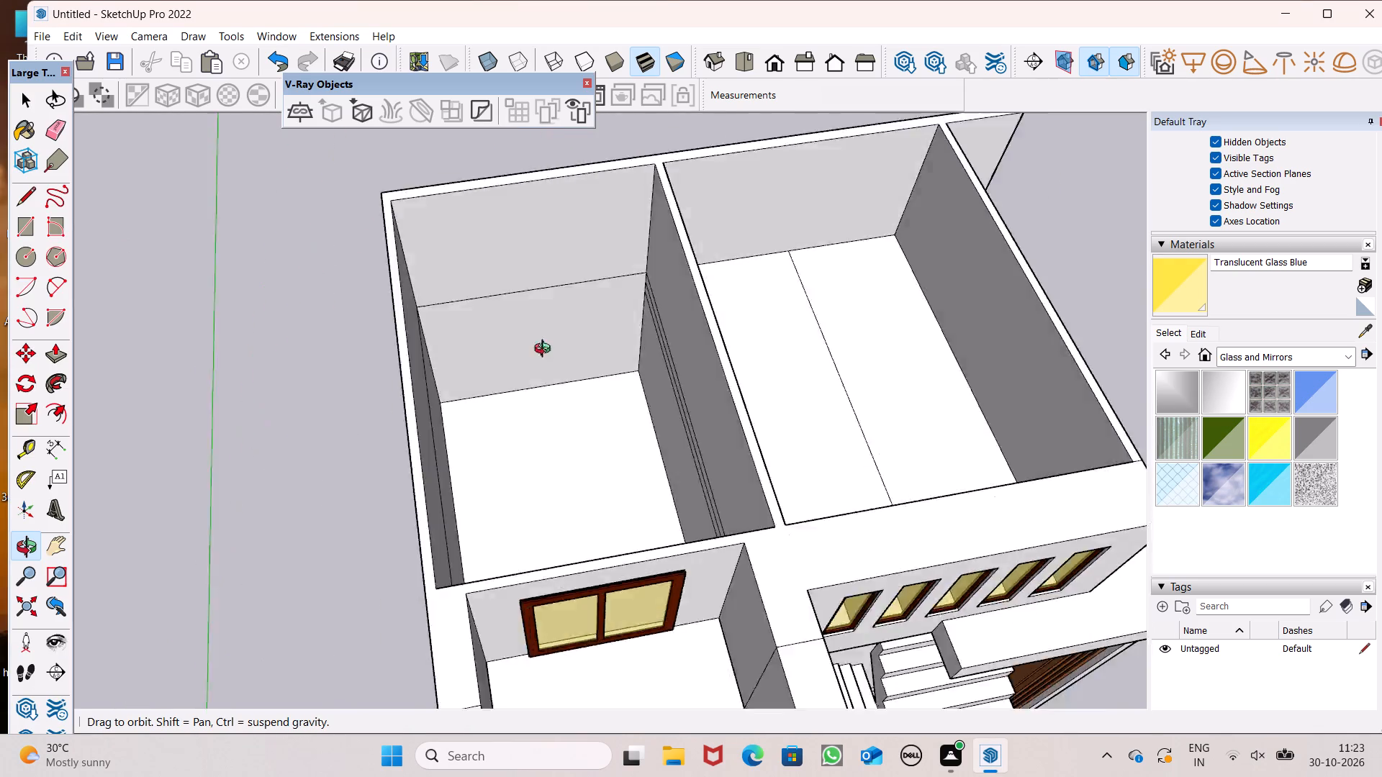
{"action": "middle_click_drag", "start_coordinate": [546, 350], "coordinate": [921, 322]}
{"action": "scroll", "coordinate": [822, 292], "scroll_direction": "up", "scroll_amount": 1}
{"action": "scroll", "coordinate": [442, 389], "scroll_direction": "up", "scroll_amount": 1}
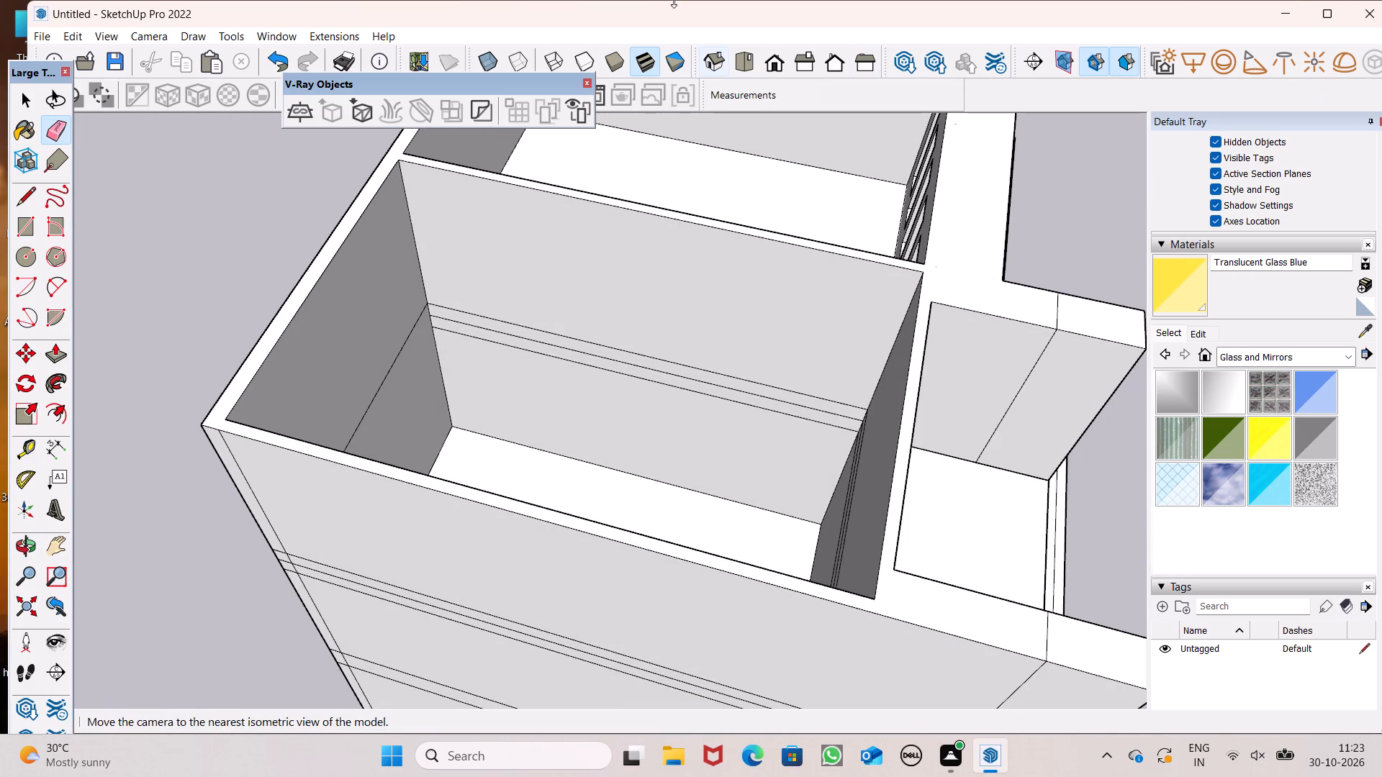
{"action": "middle_click_drag", "start_coordinate": [819, 411], "coordinate": [915, 394]}
{"action": "scroll", "coordinate": [915, 401], "scroll_direction": "up", "scroll_amount": 1}
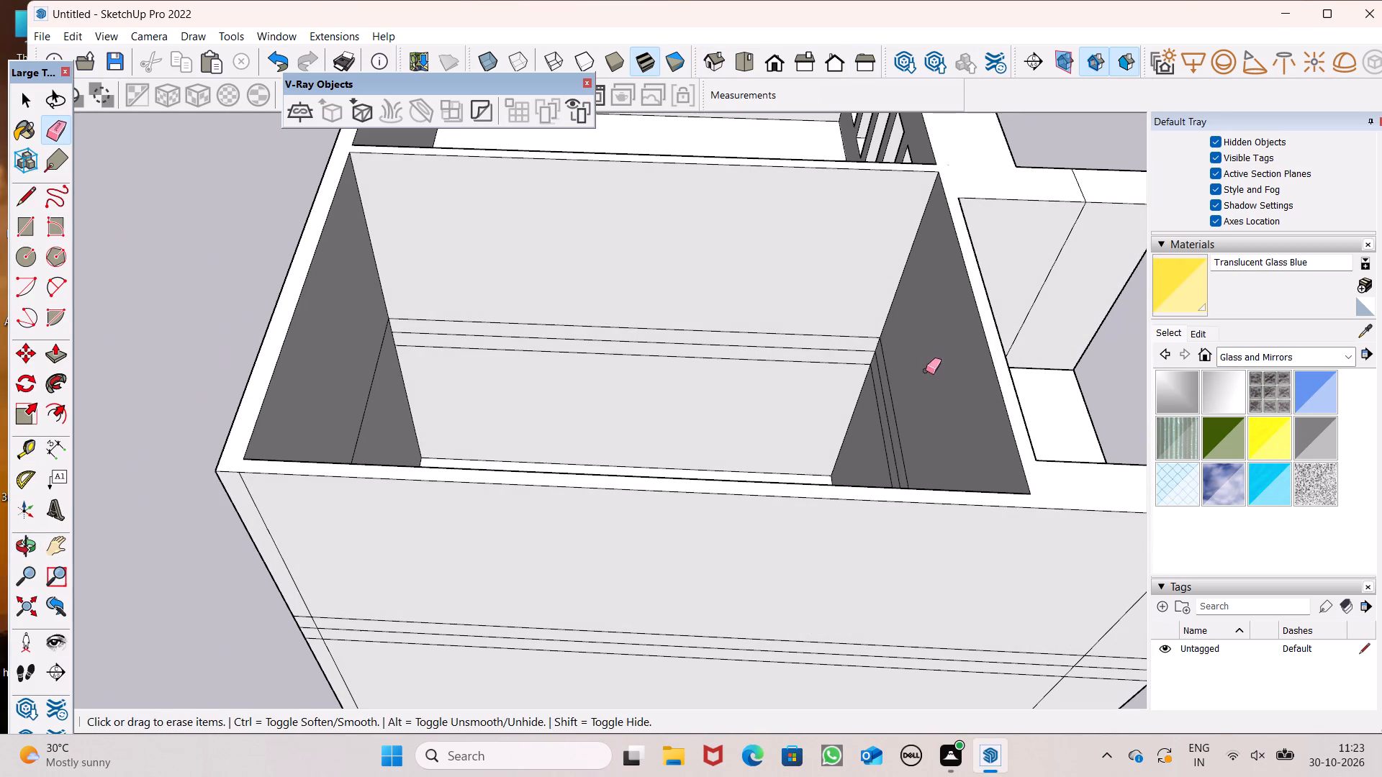
{"action": "scroll", "coordinate": [931, 362], "scroll_direction": "up", "scroll_amount": 7}
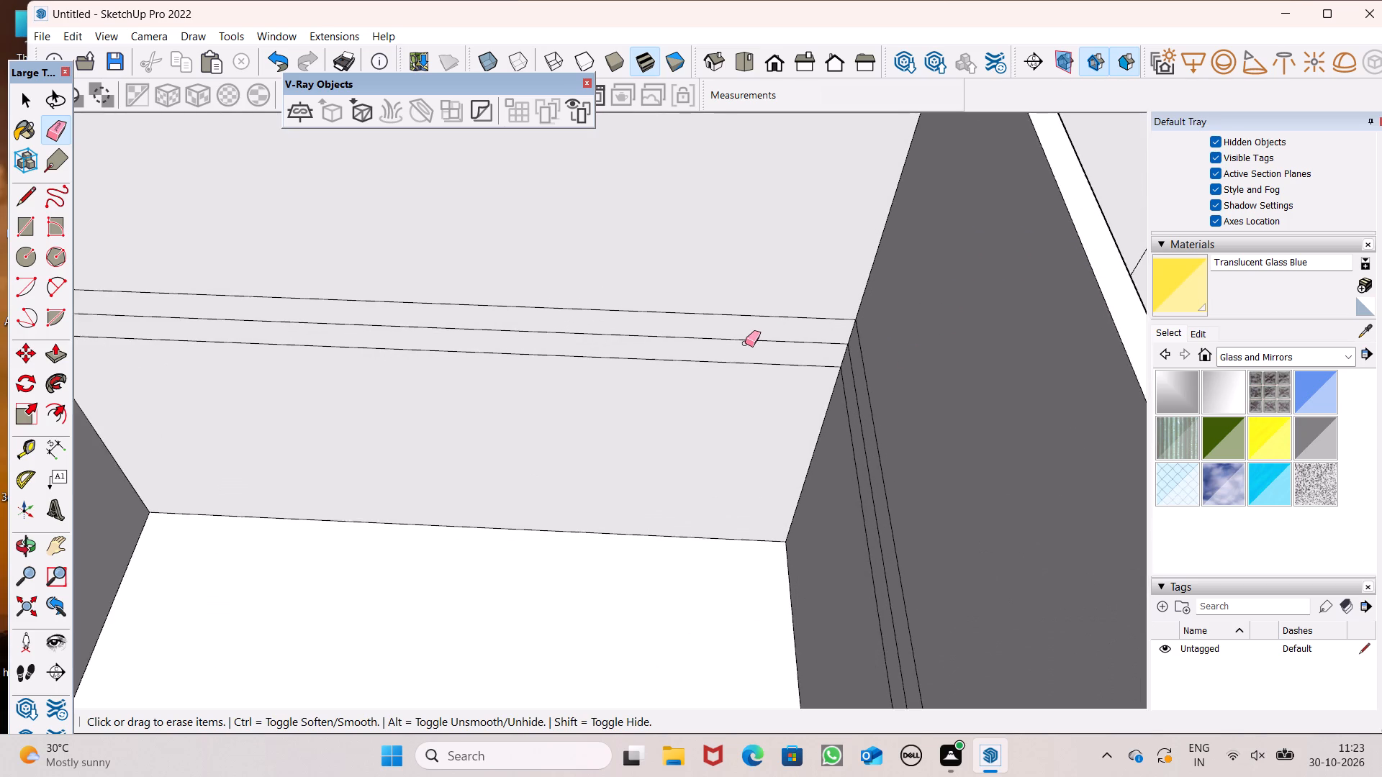
{"action": "scroll", "coordinate": [745, 343], "scroll_direction": "up", "scroll_amount": 4}
{"action": "left_click_drag", "start_coordinate": [749, 336], "coordinate": [754, 373]}
{"action": "scroll", "coordinate": [864, 386], "scroll_direction": "up", "scroll_amount": 3}
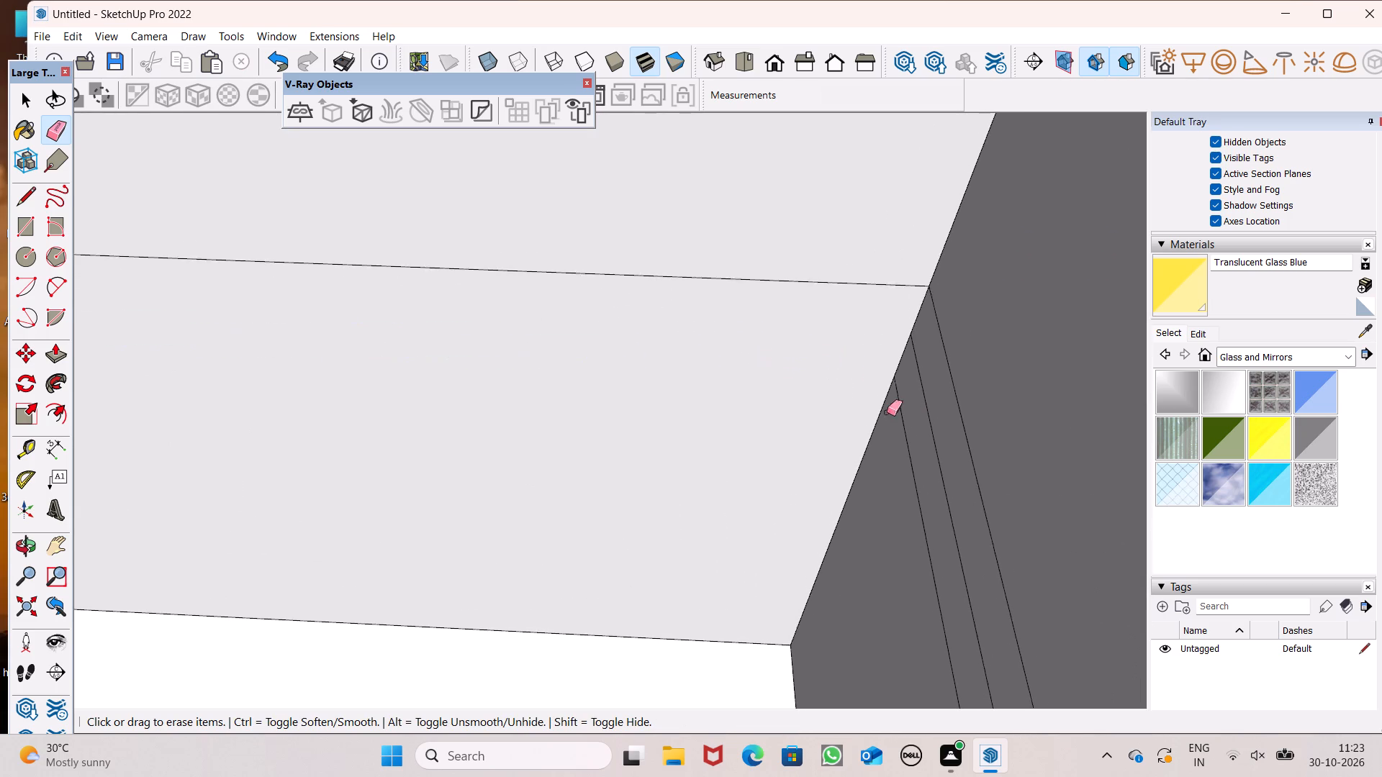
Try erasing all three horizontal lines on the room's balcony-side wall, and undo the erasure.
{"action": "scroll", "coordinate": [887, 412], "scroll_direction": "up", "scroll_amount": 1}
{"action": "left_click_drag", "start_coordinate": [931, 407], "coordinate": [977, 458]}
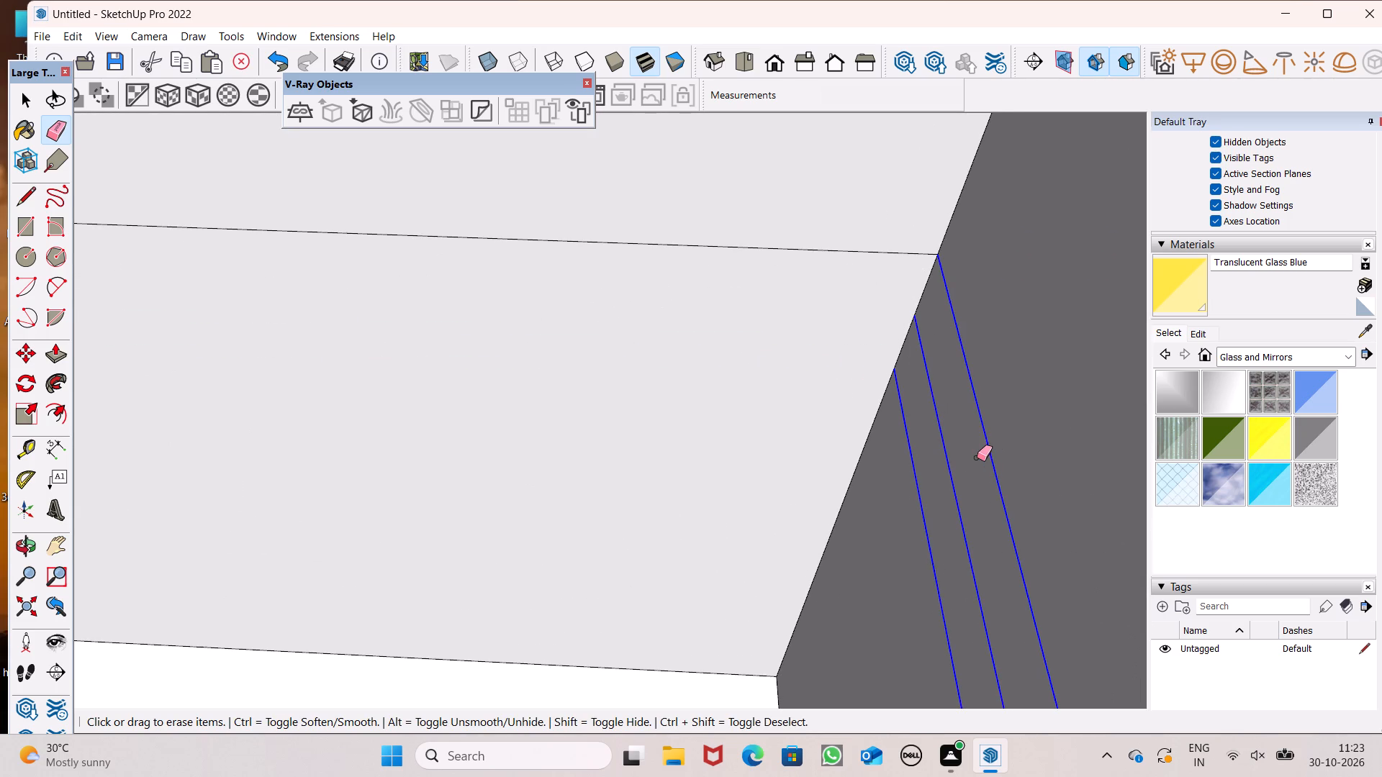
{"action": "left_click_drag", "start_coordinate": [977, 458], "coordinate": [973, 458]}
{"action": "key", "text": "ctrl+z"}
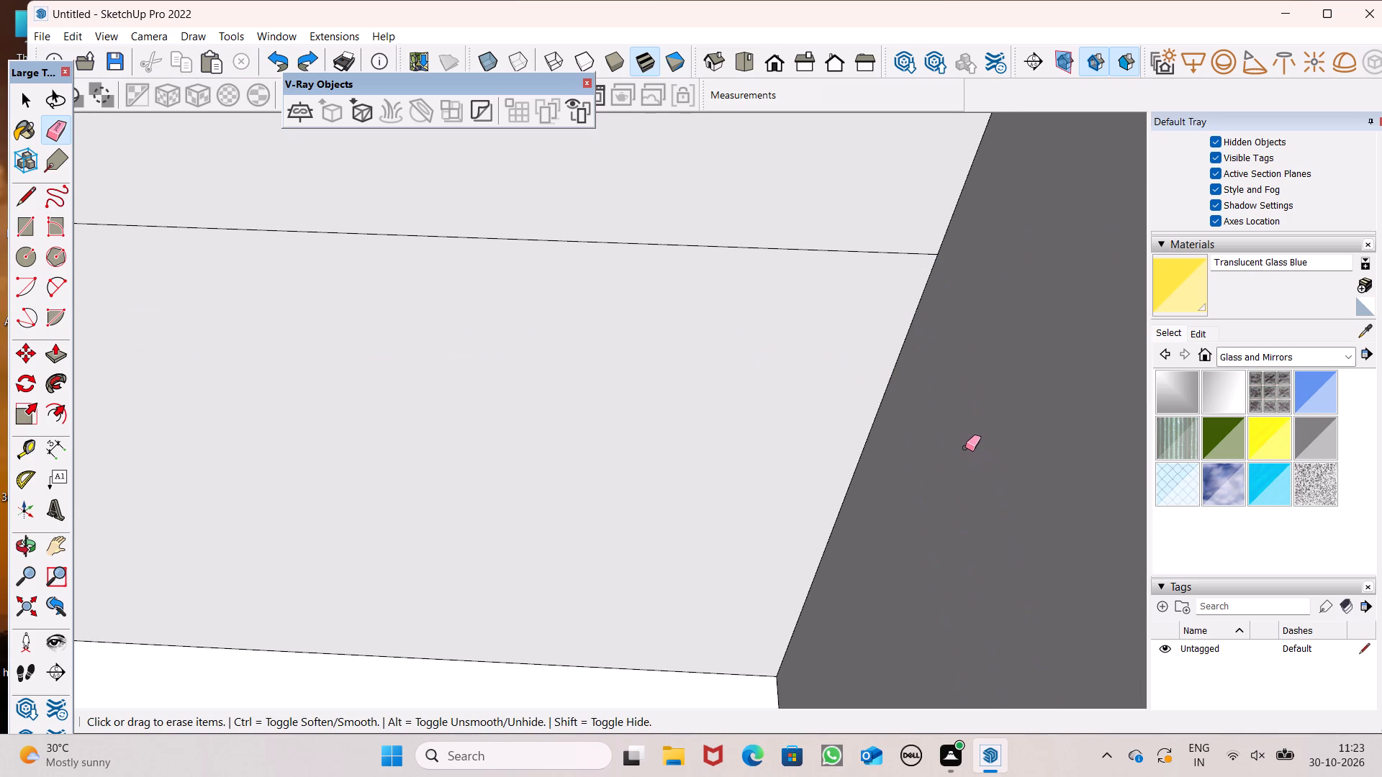
Erase only the two lower horizontal lines on the room's balcony-side wall, keeping the uppermost one.
{"action": "left_click_drag", "start_coordinate": [954, 453], "coordinate": [906, 478]}
{"action": "key", "text": "space"}
Retrace a short stretch of the remaining horizontal line on the partition wall to form a face across the room at that level.
{"action": "scroll", "coordinate": [659, 323], "scroll_direction": "down", "scroll_amount": 11}
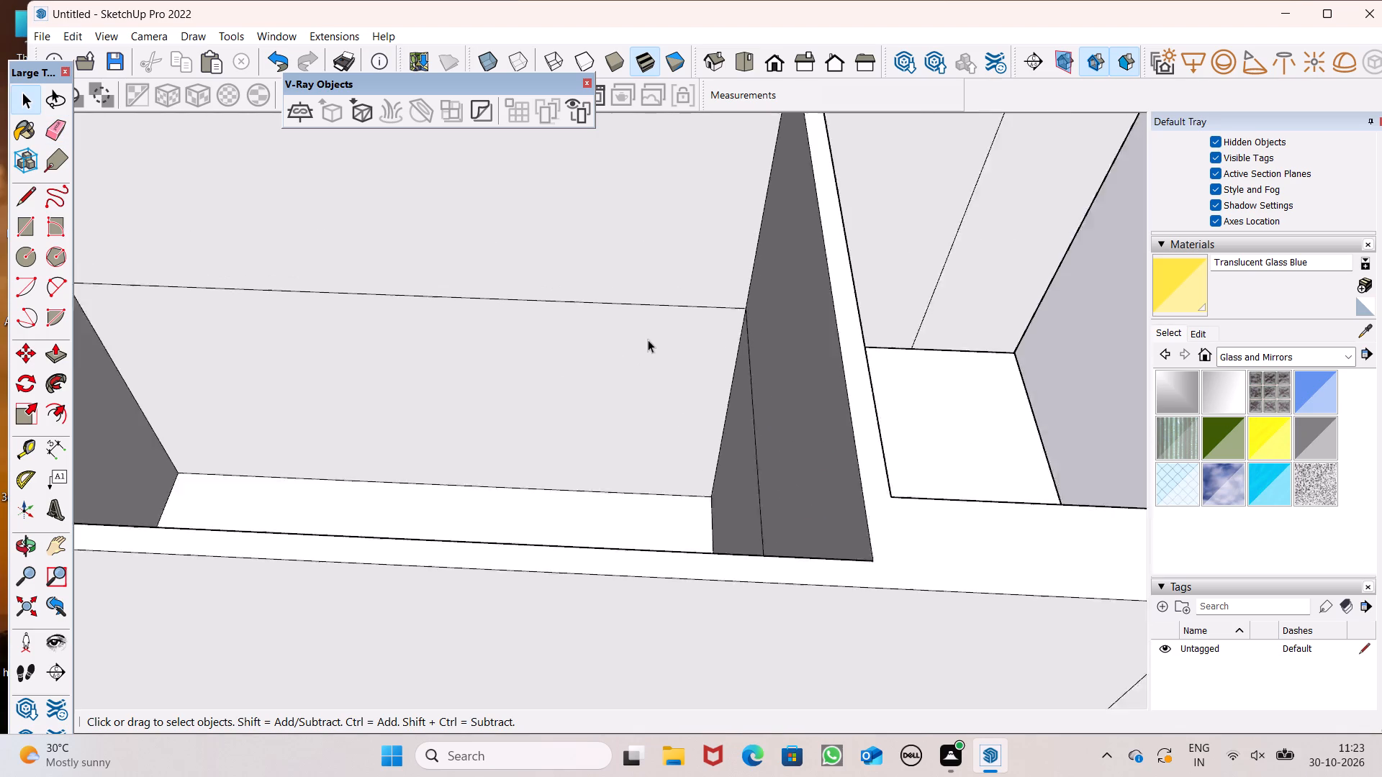
{"action": "scroll", "coordinate": [648, 340], "scroll_direction": "down", "scroll_amount": 2}
{"action": "middle_click_drag", "start_coordinate": [664, 363], "coordinate": [652, 406]}
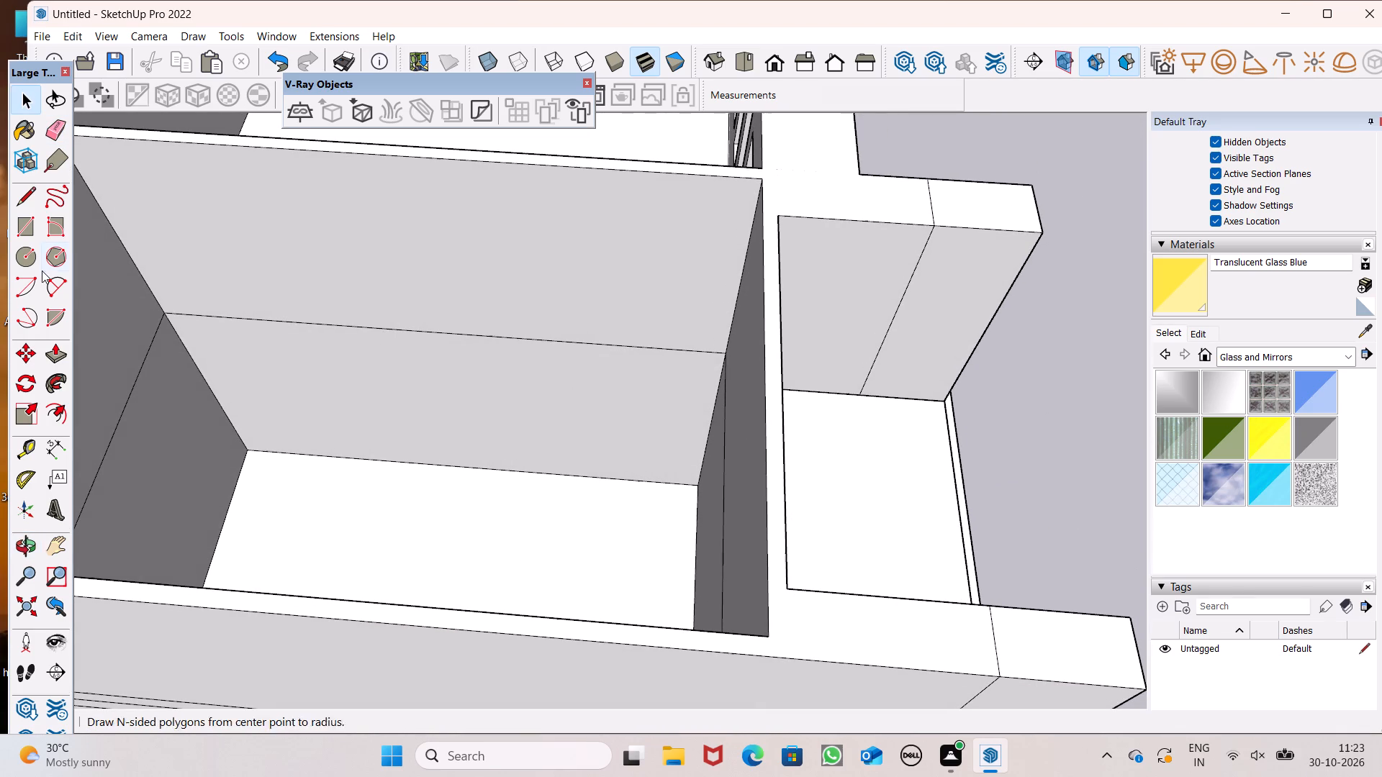
{"action": "left_click", "coordinate": [12, 204]}
{"action": "scroll", "coordinate": [263, 296], "scroll_direction": "up", "scroll_amount": 1}
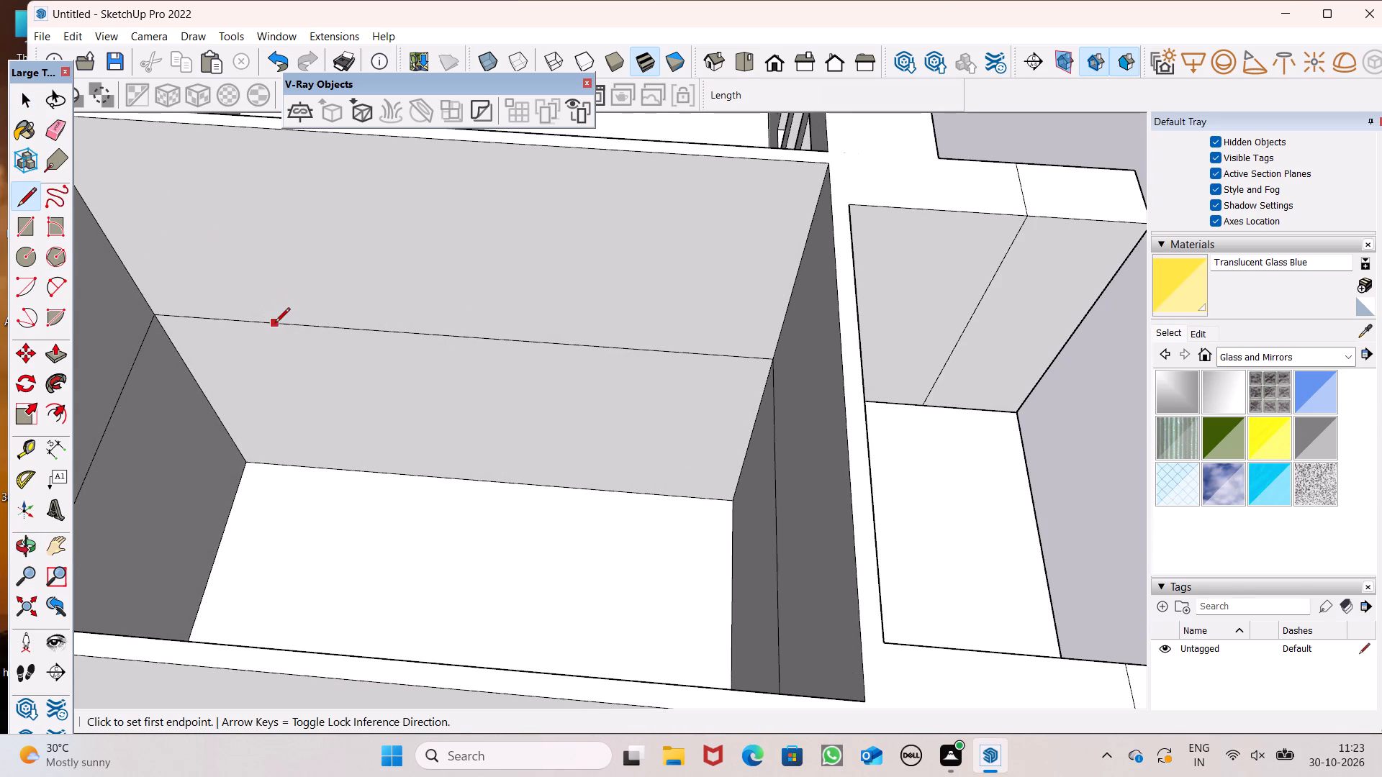
{"action": "left_click_drag", "start_coordinate": [275, 324], "coordinate": [284, 329]}
{"action": "left_click", "coordinate": [312, 332]}
{"action": "scroll", "coordinate": [302, 314], "scroll_direction": "down", "scroll_amount": 5}
{"action": "middle_click_drag", "start_coordinate": [415, 358], "coordinate": [0, 223]}
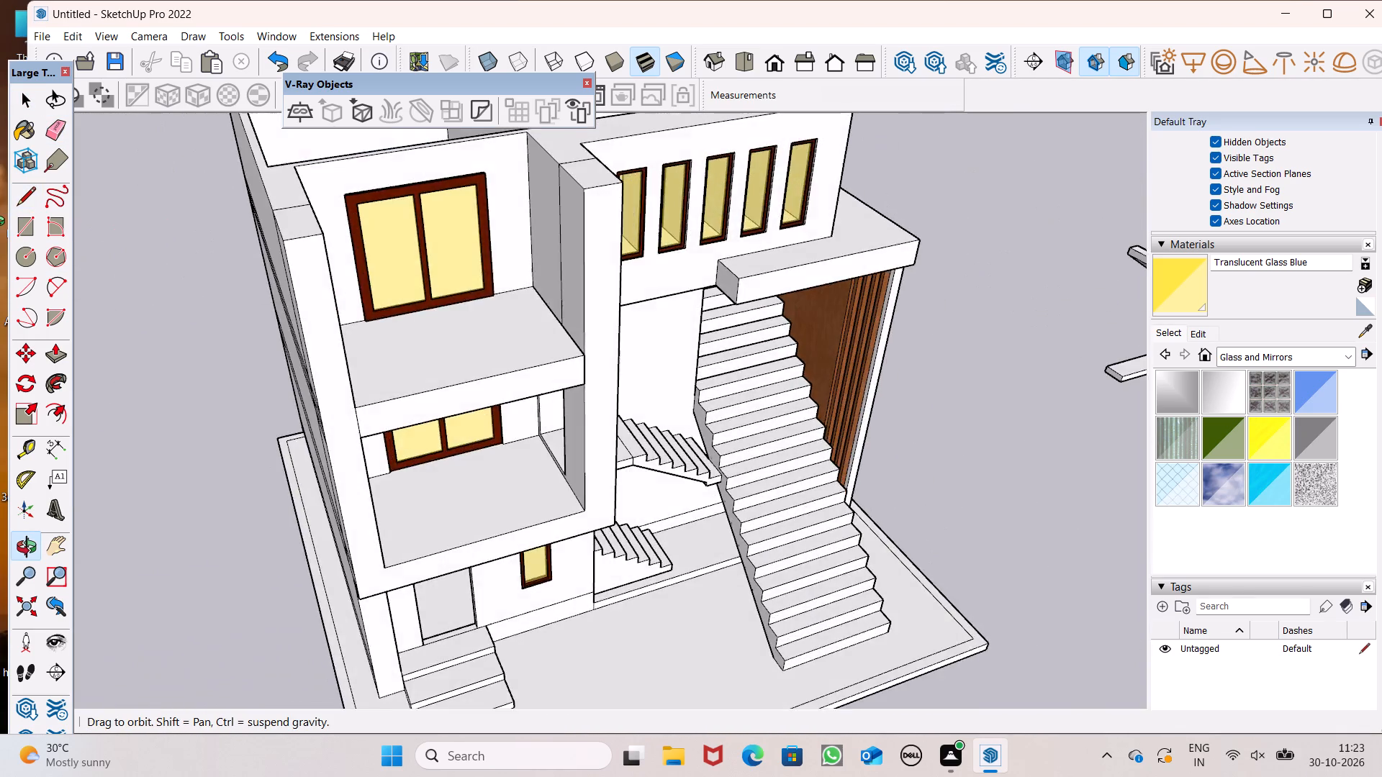
{"action": "middle_click_drag", "start_coordinate": [0, 223], "coordinate": [264, 348]}
{"action": "key", "text": "space"}
{"action": "left_click", "coordinate": [63, 355]}
Push/Pull the new face across the top-floor balcony-side room by 6" to give the slab its thickness.
{"action": "scroll", "coordinate": [572, 323], "scroll_direction": "down", "scroll_amount": 2}
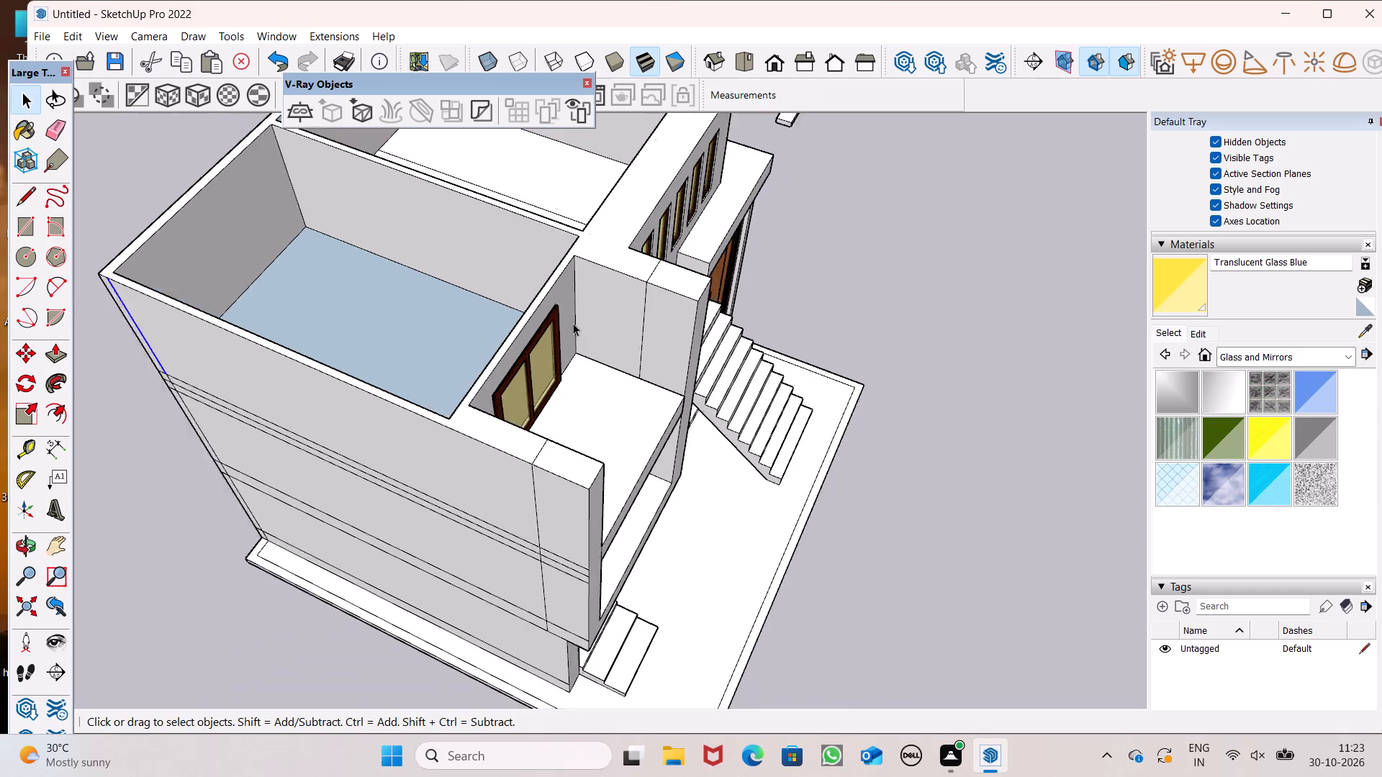
{"action": "scroll", "coordinate": [573, 323], "scroll_direction": "down", "scroll_amount": 4}
{"action": "scroll", "coordinate": [388, 301], "scroll_direction": "up", "scroll_amount": 7}
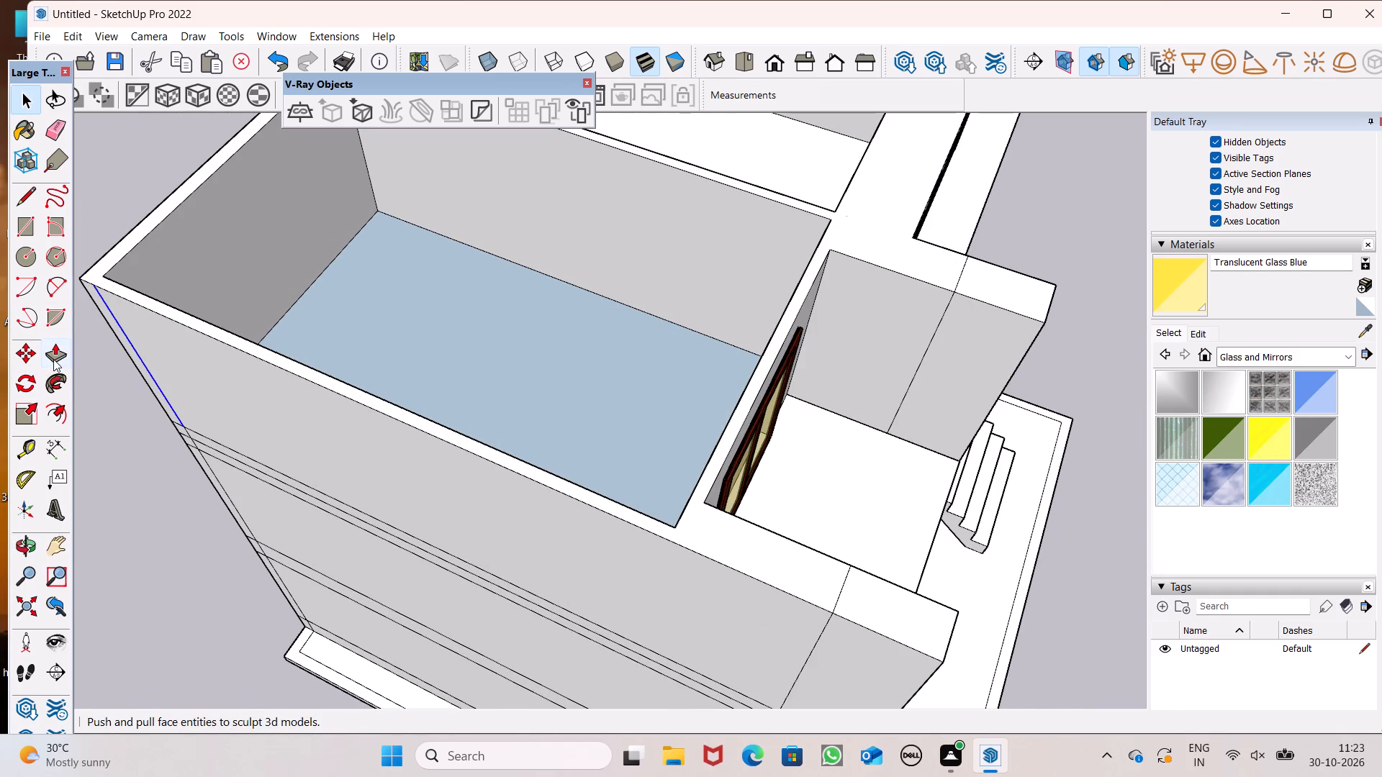
{"action": "left_click", "coordinate": [53, 359]}
{"action": "left_click_drag", "start_coordinate": [457, 342], "coordinate": [458, 342]}
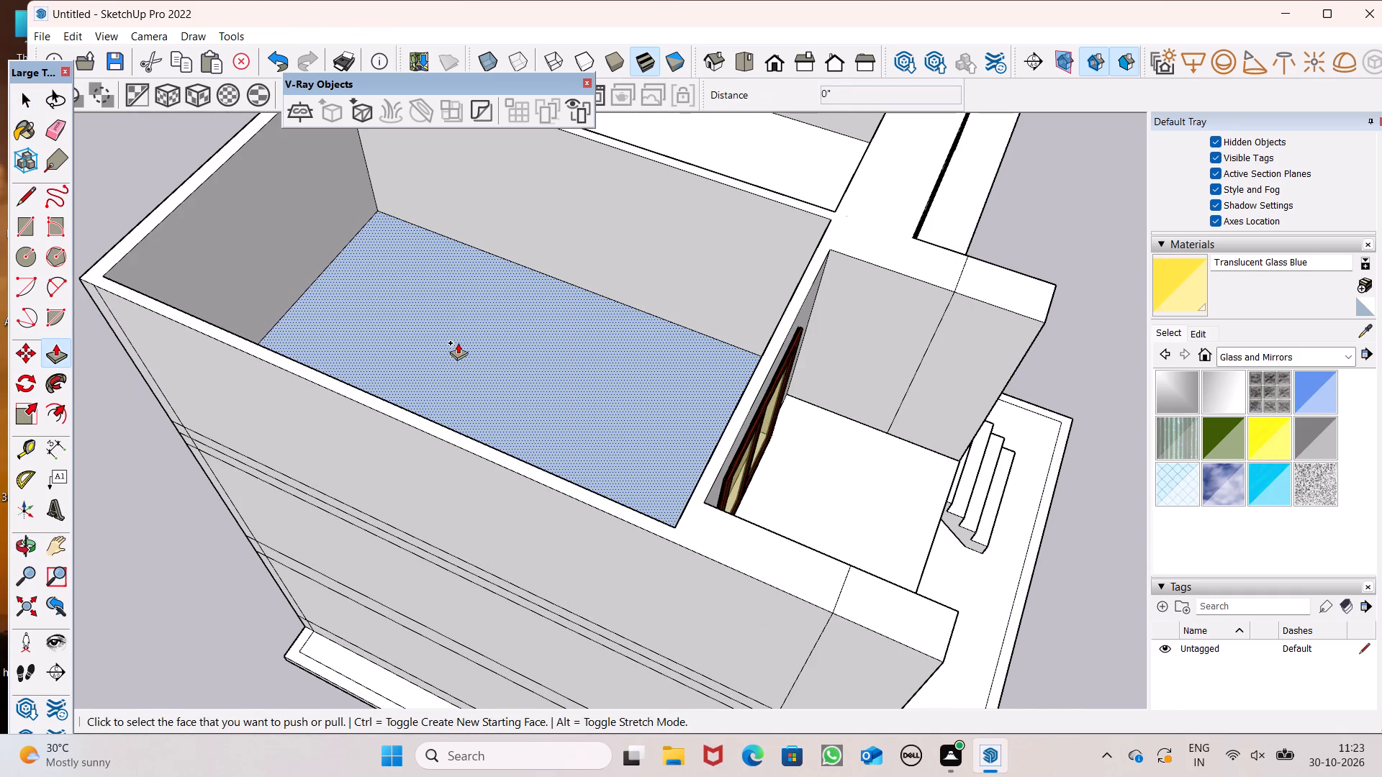
{"action": "left_click_drag", "start_coordinate": [458, 342], "coordinate": [459, 349]}
{"action": "key", "text": "6"}
{"action": "key", "text": "shift+quotedbl"}
{"action": "key", "text": "Return"}
{"action": "scroll", "coordinate": [457, 312], "scroll_direction": "down", "scroll_amount": 6}
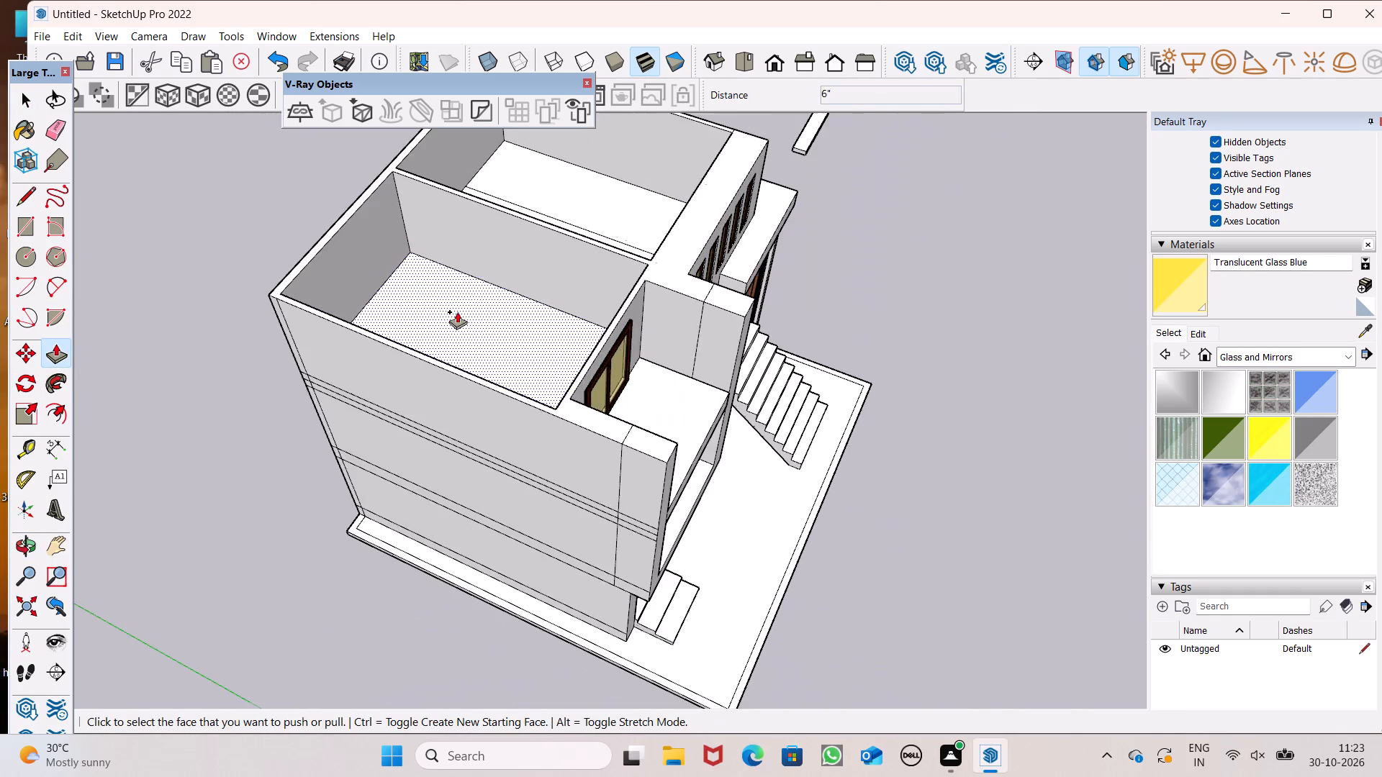
{"action": "key", "text": "space"}
Look over the house from the front and from above, examining the open top-floor rooms.
{"action": "middle_click_drag", "start_coordinate": [596, 373], "coordinate": [211, 78]}
{"action": "scroll", "coordinate": [212, 81], "scroll_direction": "up", "scroll_amount": 1}
{"action": "middle_click_drag", "start_coordinate": [502, 351], "coordinate": [492, 583]}
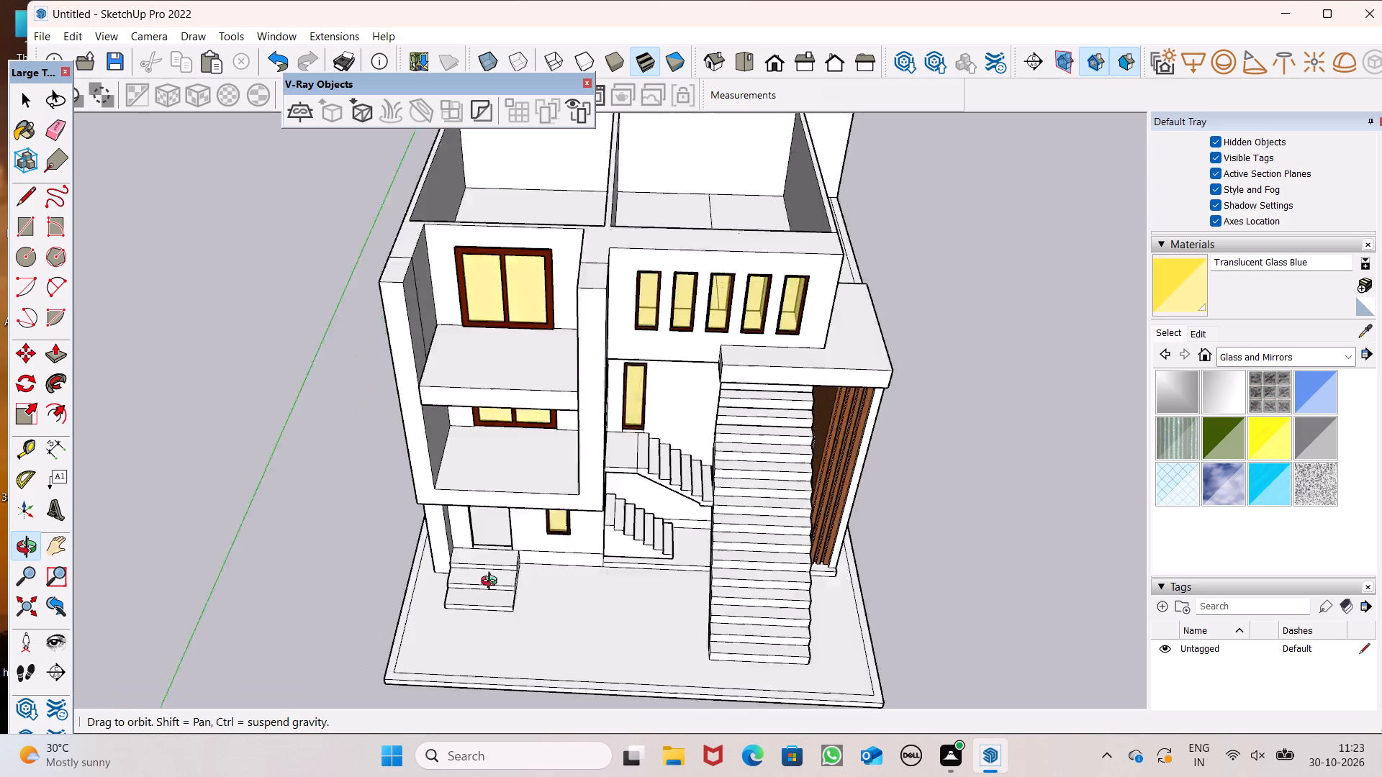
{"action": "middle_click_drag", "start_coordinate": [492, 583], "coordinate": [351, 614]}
{"action": "scroll", "coordinate": [352, 567], "scroll_direction": "up", "scroll_amount": 1}
{"action": "scroll", "coordinate": [450, 395], "scroll_direction": "down", "scroll_amount": 4}
{"action": "middle_click_drag", "start_coordinate": [459, 398], "coordinate": [487, 413]}
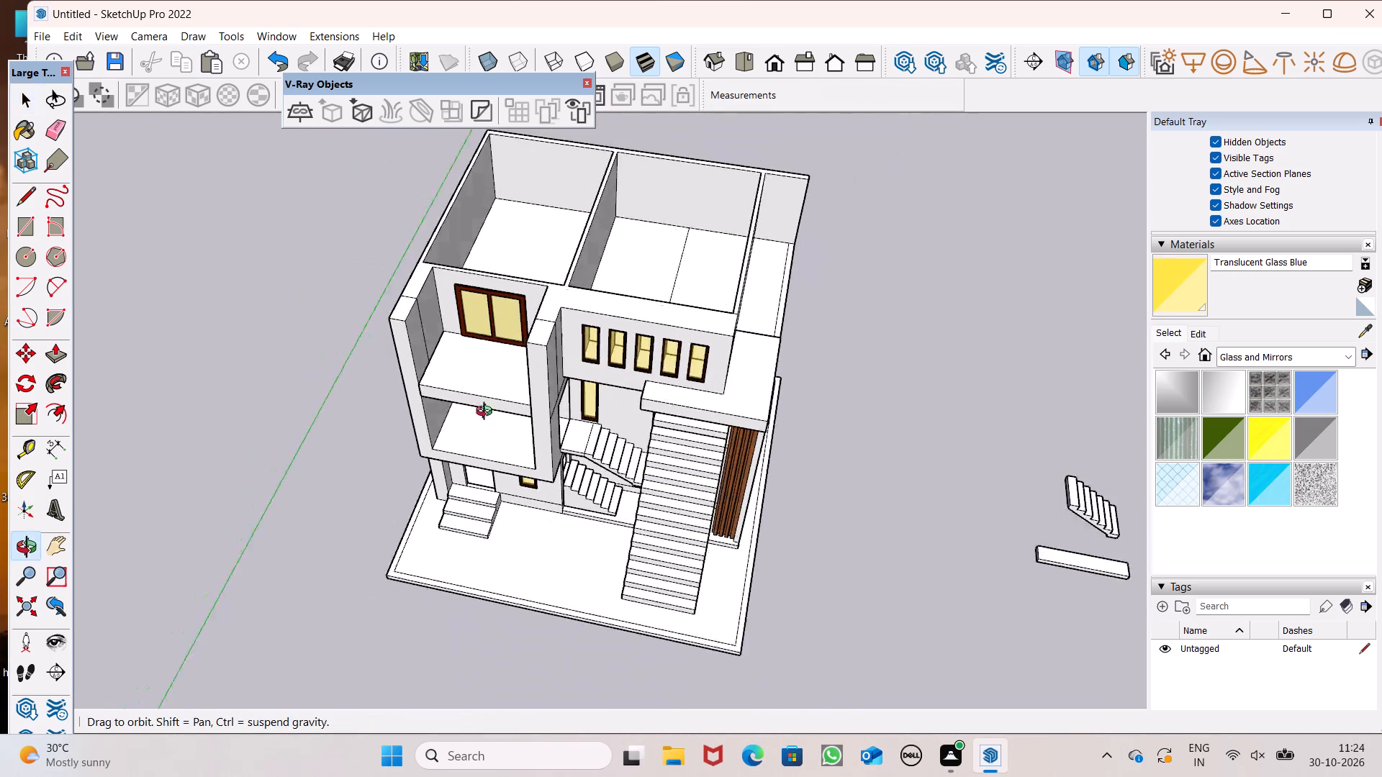
{"action": "middle_click_drag", "start_coordinate": [487, 413], "coordinate": [269, 506]}
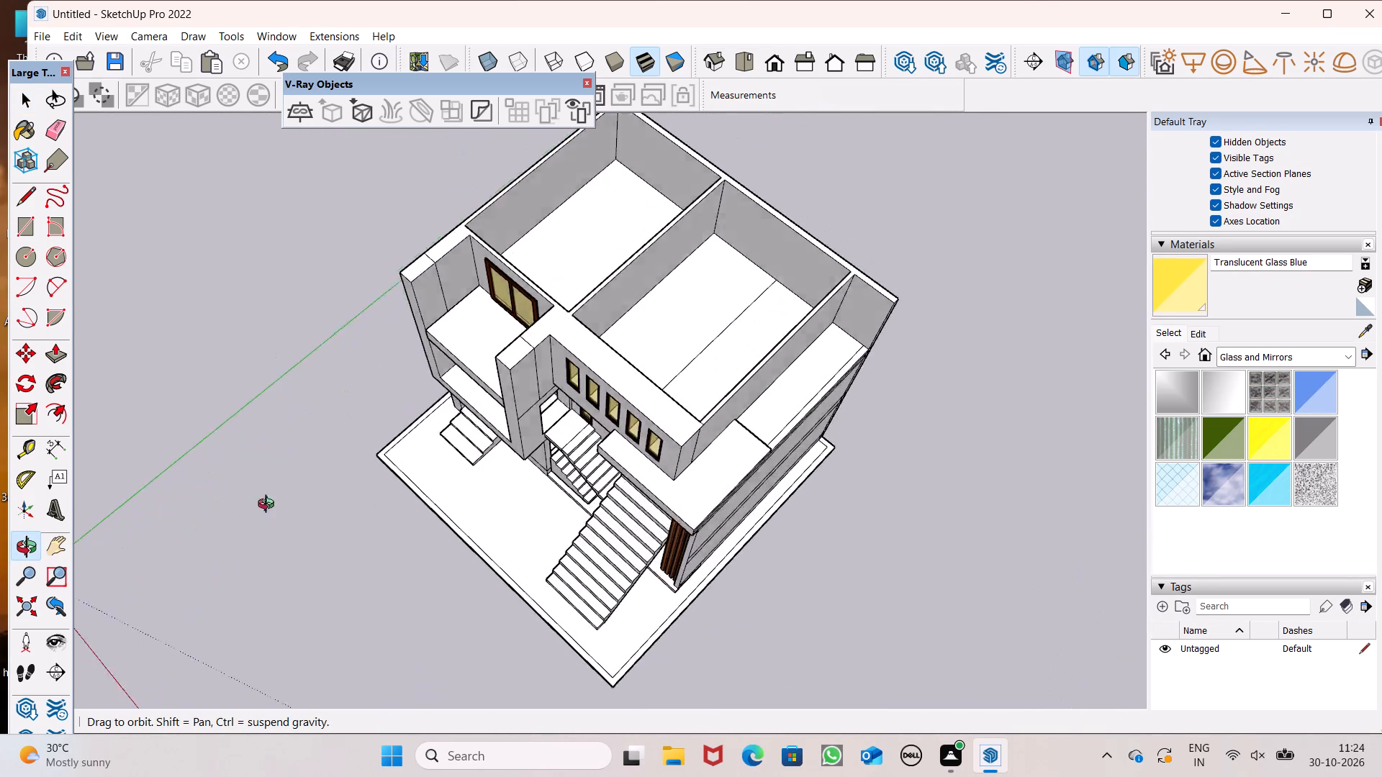
{"action": "middle_click_drag", "start_coordinate": [269, 506], "coordinate": [284, 553]}
{"action": "middle_click_drag", "start_coordinate": [381, 486], "coordinate": [585, 489]}
{"action": "scroll", "coordinate": [381, 486], "scroll_direction": "up", "scroll_amount": 1}
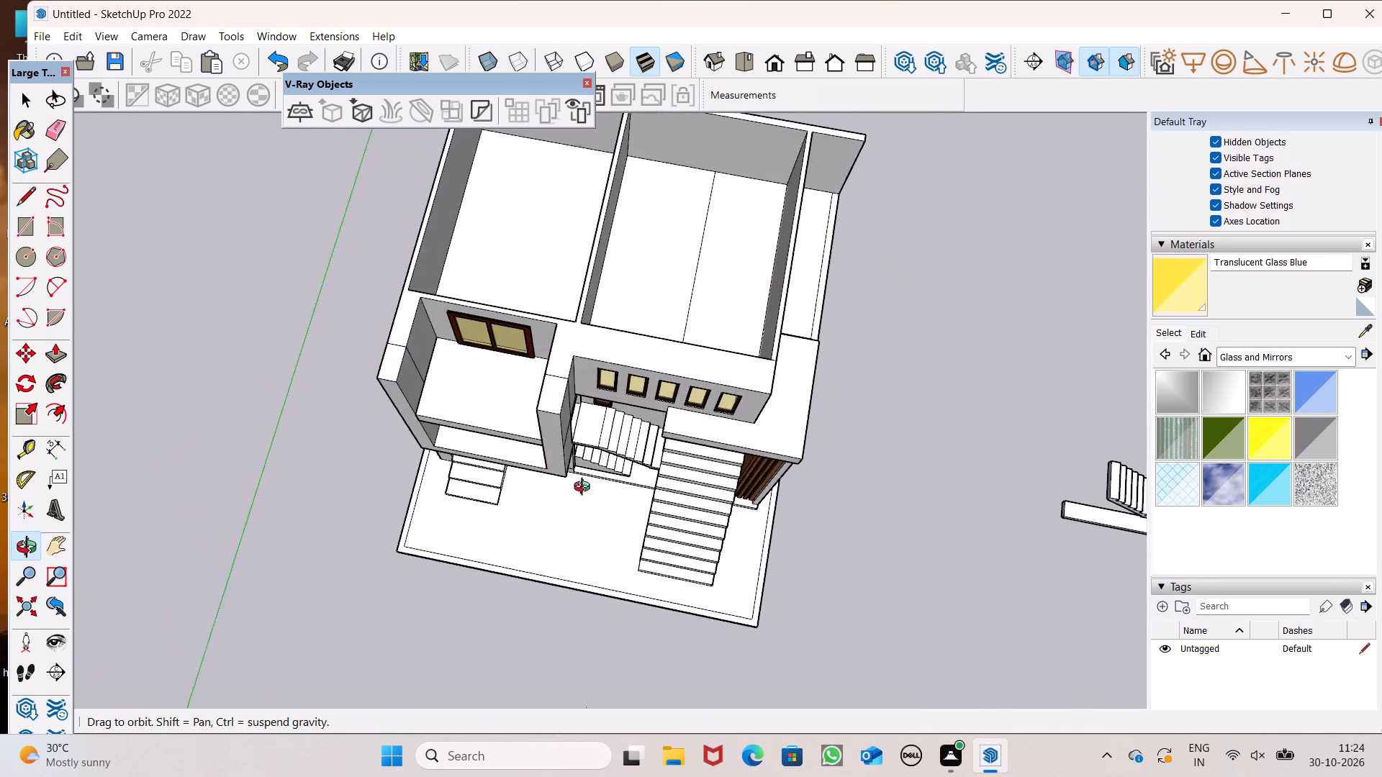
{"action": "middle_click_drag", "start_coordinate": [585, 489], "coordinate": [595, 519]}
Retrace short stretches of the rear wall's inner top edge in both top-floor rooms to form roof faces over them.
{"action": "scroll", "coordinate": [508, 396], "scroll_direction": "down", "scroll_amount": 4}
{"action": "scroll", "coordinate": [433, 246], "scroll_direction": "up", "scroll_amount": 5}
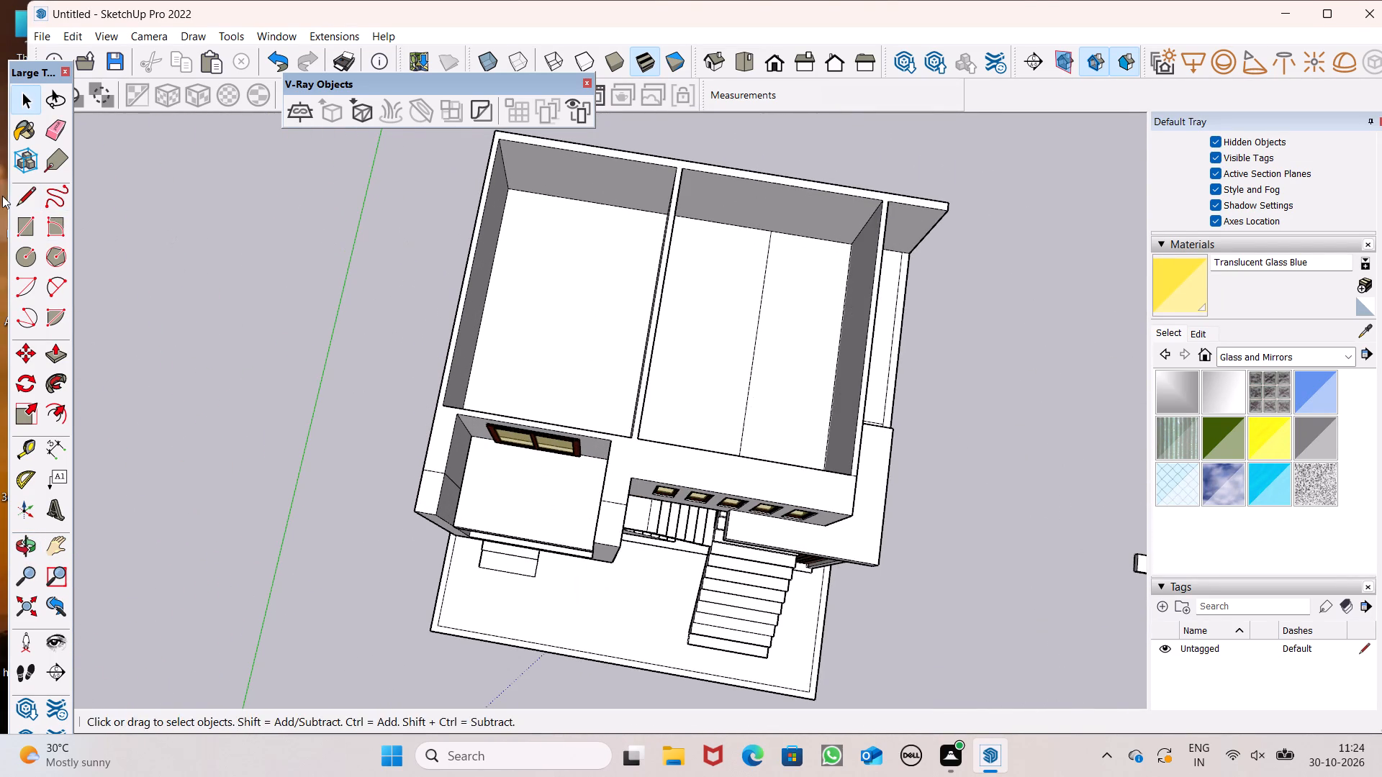
{"action": "left_click", "coordinate": [28, 187]}
{"action": "scroll", "coordinate": [137, 417], "scroll_direction": "down", "scroll_amount": 3}
{"action": "scroll", "coordinate": [564, 178], "scroll_direction": "up", "scroll_amount": 8}
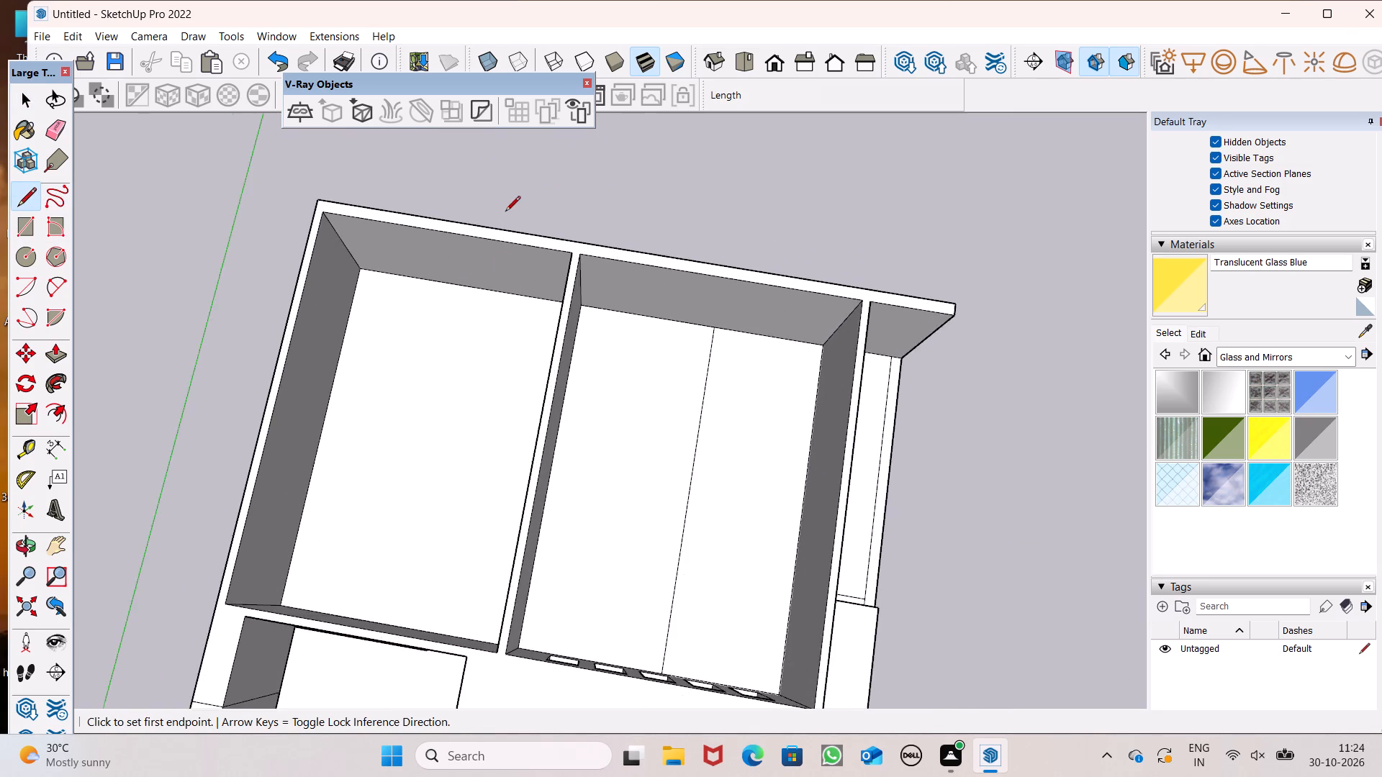
{"action": "scroll", "coordinate": [505, 212], "scroll_direction": "up", "scroll_amount": 3}
{"action": "left_click", "coordinate": [506, 260]}
{"action": "left_click", "coordinate": [523, 265]}
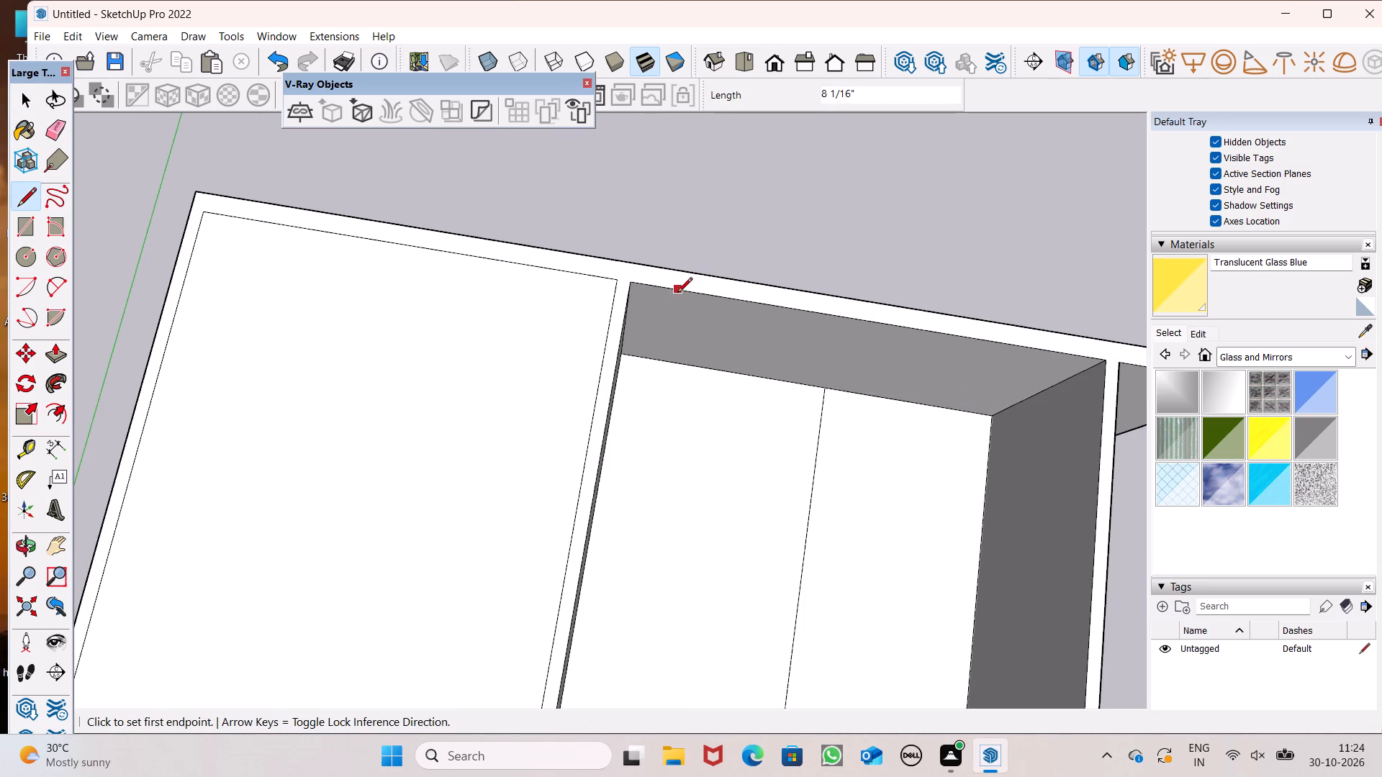
{"action": "left_click", "coordinate": [677, 292]}
{"action": "left_click", "coordinate": [723, 295]}
{"action": "scroll", "coordinate": [618, 275], "scroll_direction": "down", "scroll_amount": 9}
{"action": "key", "text": "space"}
Push/Pull the roof face over the room behind the upper balcony by 6".
{"action": "middle_click_drag", "start_coordinate": [613, 419], "coordinate": [680, 283]}
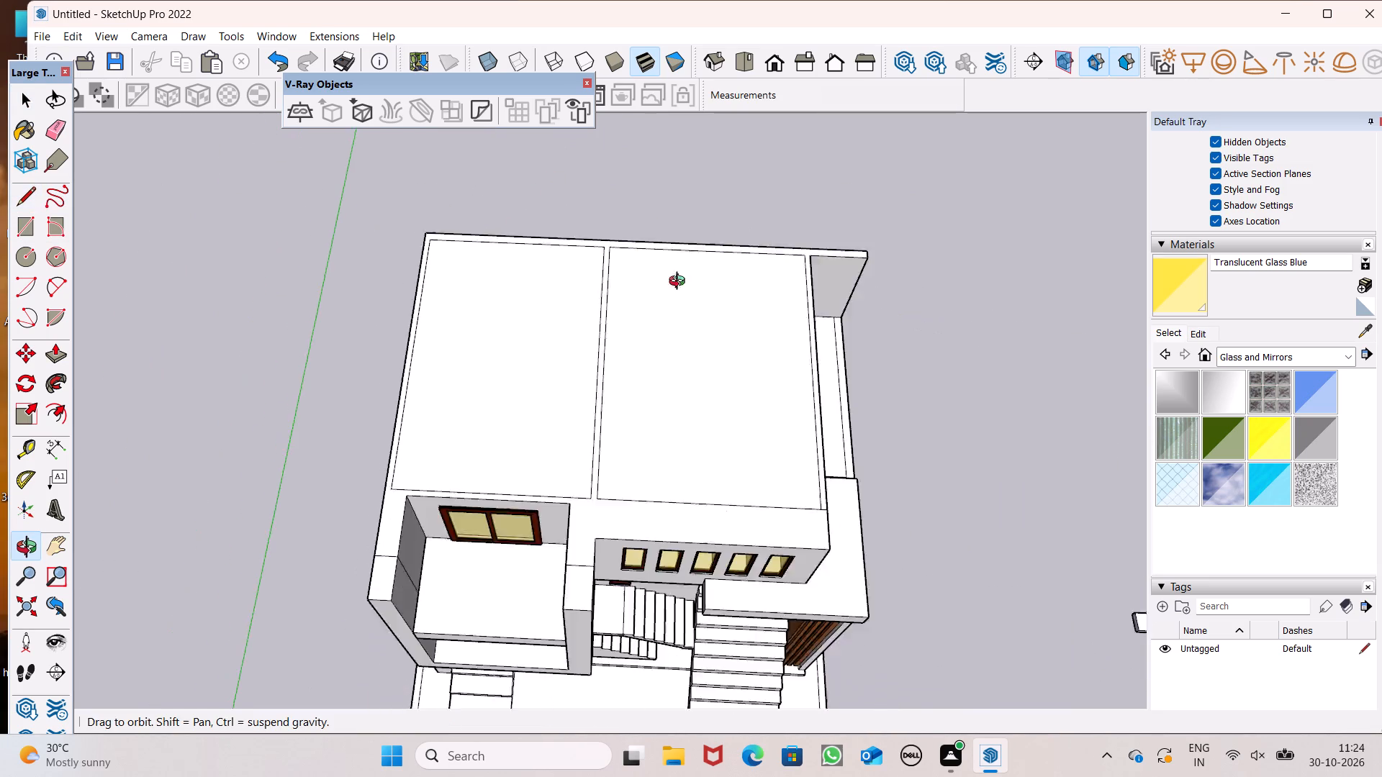
{"action": "middle_click_drag", "start_coordinate": [680, 283], "coordinate": [756, 119]}
{"action": "scroll", "coordinate": [612, 205], "scroll_direction": "up", "scroll_amount": 5}
{"action": "middle_click_drag", "start_coordinate": [549, 353], "coordinate": [535, 304]}
{"action": "left_click", "coordinate": [54, 351]}
{"action": "scroll", "coordinate": [415, 414], "scroll_direction": "up", "scroll_amount": 4}
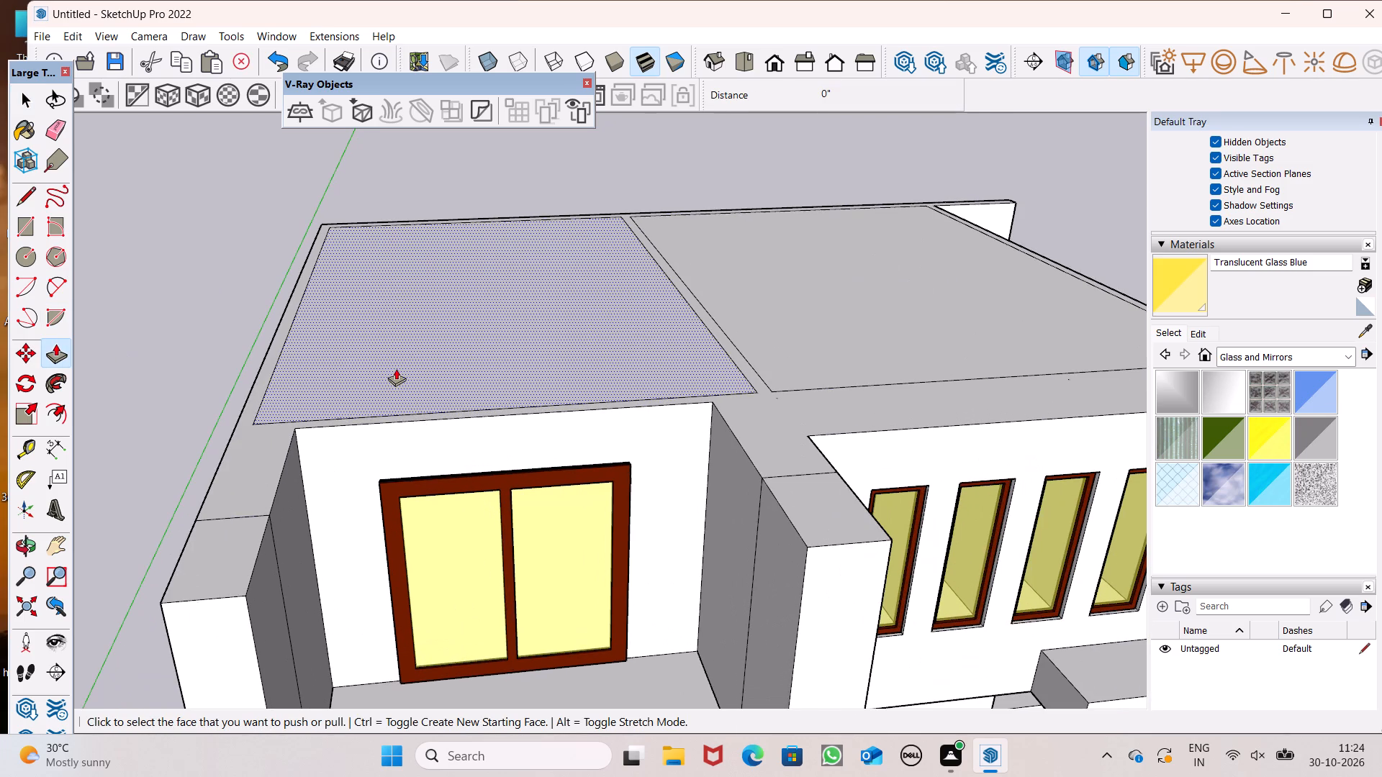
{"action": "left_click_drag", "start_coordinate": [396, 363], "coordinate": [396, 373]}
{"action": "key", "text": "6"}
{"action": "key", "text": "shift+quotedbl"}
{"action": "key", "text": "Return"}
Push/Pull the roof face over the room with the five narrow windows by 6".
{"action": "scroll", "coordinate": [397, 375], "scroll_direction": "down", "scroll_amount": 4}
{"action": "middle_click_drag", "start_coordinate": [760, 374], "coordinate": [654, 365]}
{"action": "left_click_drag", "start_coordinate": [659, 355], "coordinate": [661, 363]}
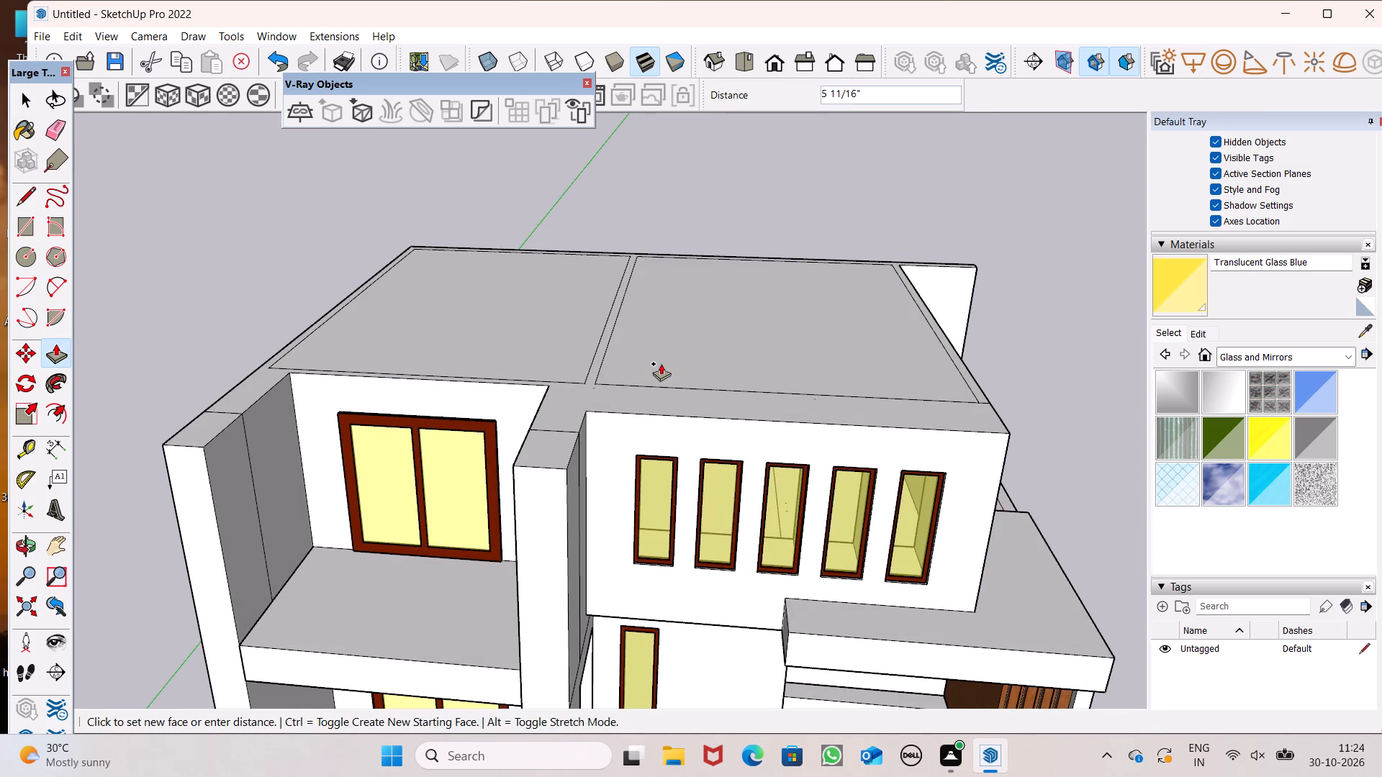
{"action": "left_click_drag", "start_coordinate": [661, 363], "coordinate": [661, 365]}
{"action": "key", "text": "6"}
{"action": "key", "text": "shift+quotedbl"}
{"action": "key", "text": "Return"}
{"action": "key", "text": "space"}
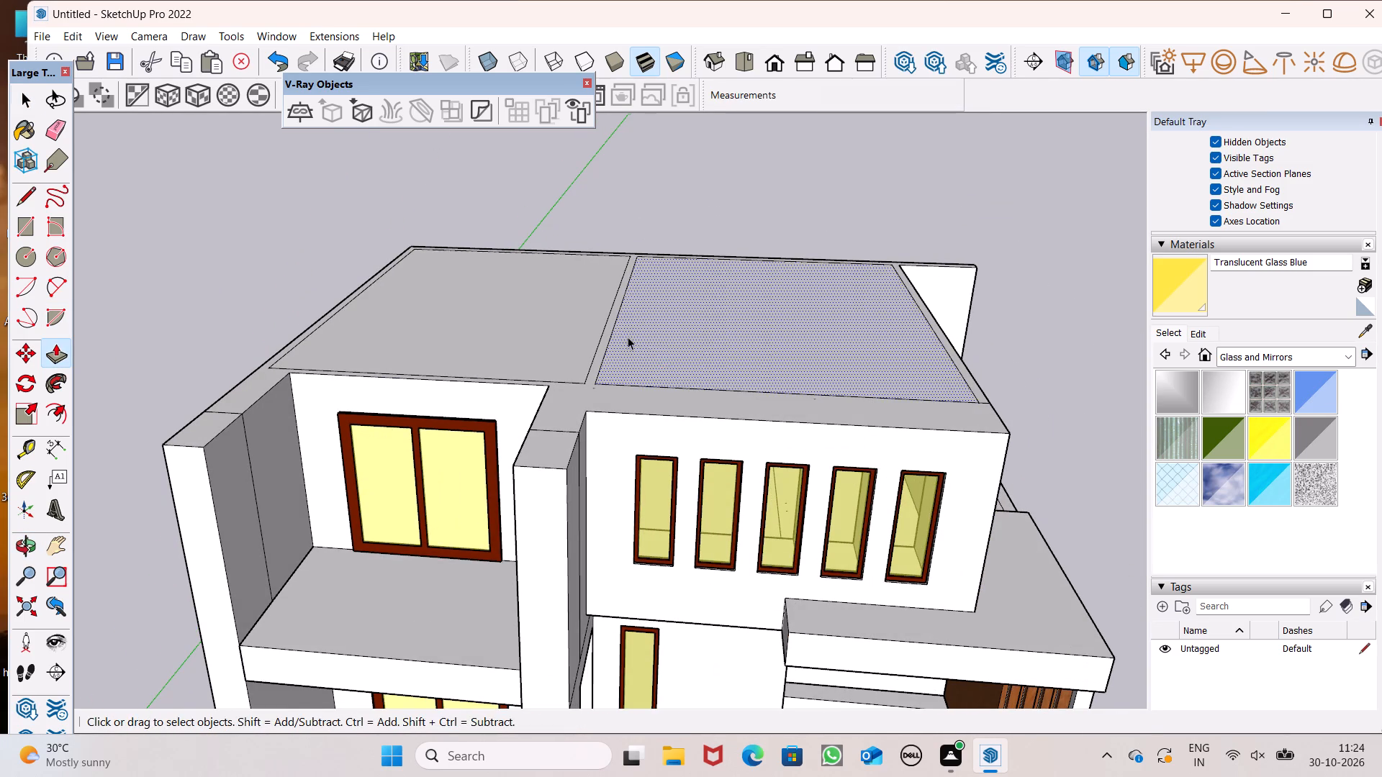
Examine the whole house from the front, along with the detached stair piece beside it.
{"action": "scroll", "coordinate": [628, 337], "scroll_direction": "down", "scroll_amount": 6}
{"action": "middle_click_drag", "start_coordinate": [673, 388], "coordinate": [717, 264]}
{"action": "scroll", "coordinate": [717, 264], "scroll_direction": "up", "scroll_amount": 1}
{"action": "scroll", "coordinate": [717, 264], "scroll_direction": "down", "scroll_amount": 8}
{"action": "middle_click_drag", "start_coordinate": [708, 457], "coordinate": [705, 458]}
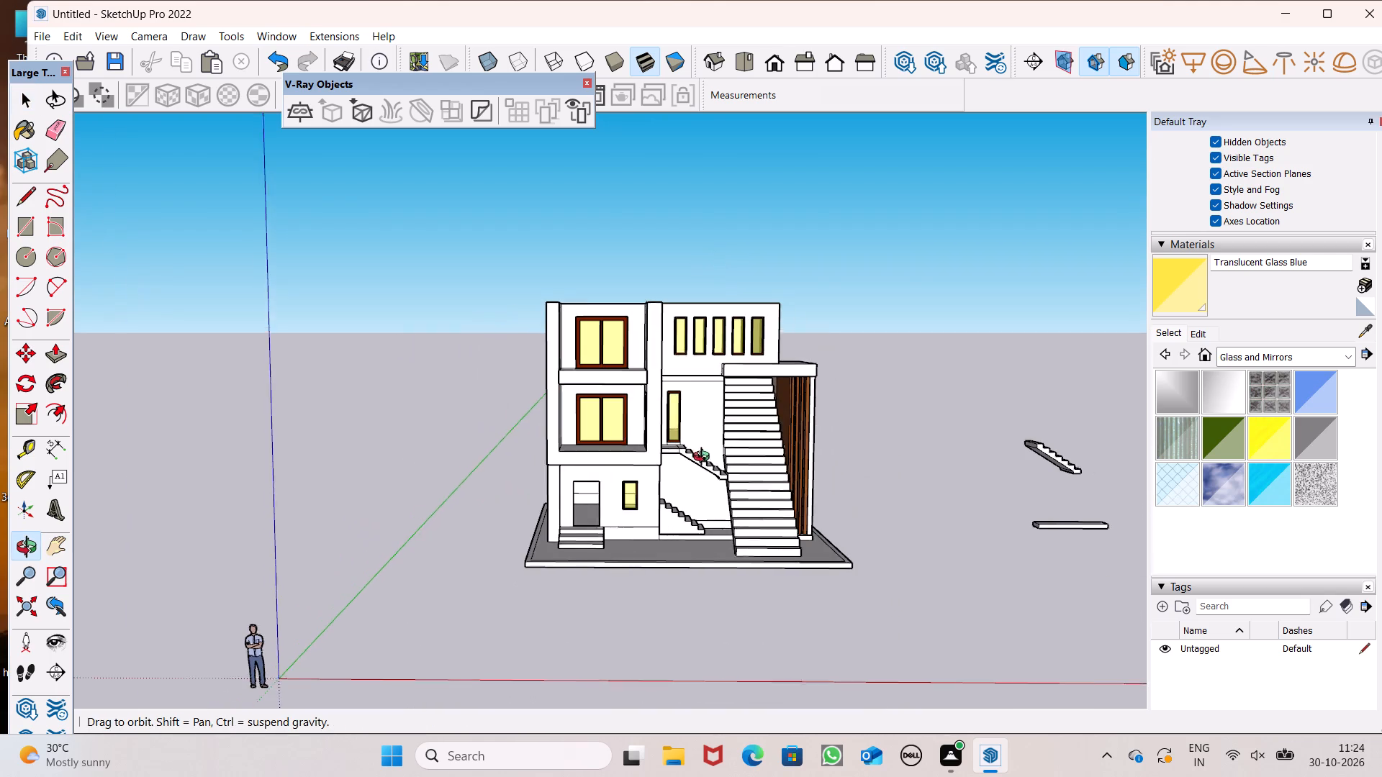
{"action": "middle_click_drag", "start_coordinate": [705, 458], "coordinate": [703, 435]}
{"action": "scroll", "coordinate": [554, 396], "scroll_direction": "down", "scroll_amount": 5}
{"action": "scroll", "coordinate": [774, 451], "scroll_direction": "up", "scroll_amount": 5}
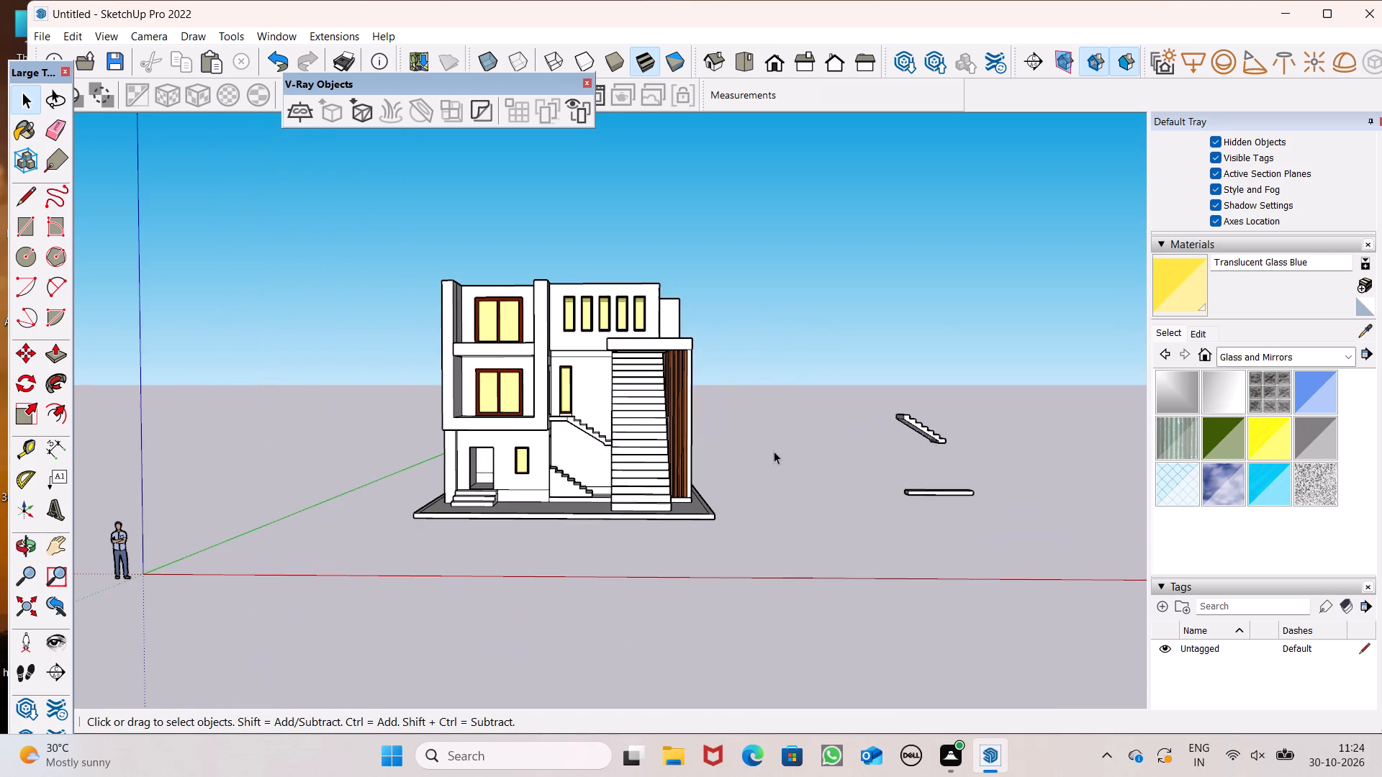
{"action": "left_click", "coordinate": [936, 435]}
{"action": "left_click", "coordinate": [896, 492]}
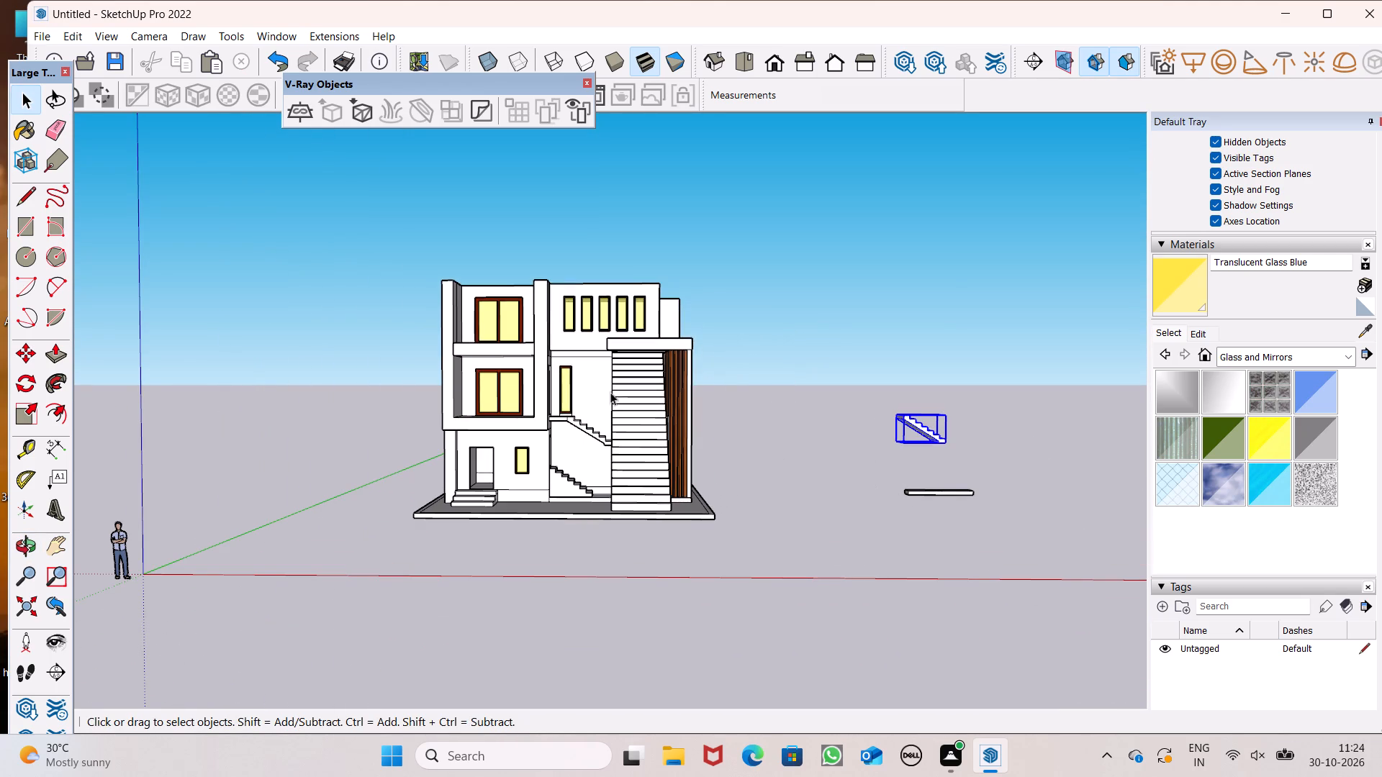
Draw an upright 4' by 7' rectangle in the open space between the house and the detached stair piece.
{"action": "left_click", "coordinate": [31, 222]}
{"action": "scroll", "coordinate": [823, 553], "scroll_direction": "up", "scroll_amount": 3}
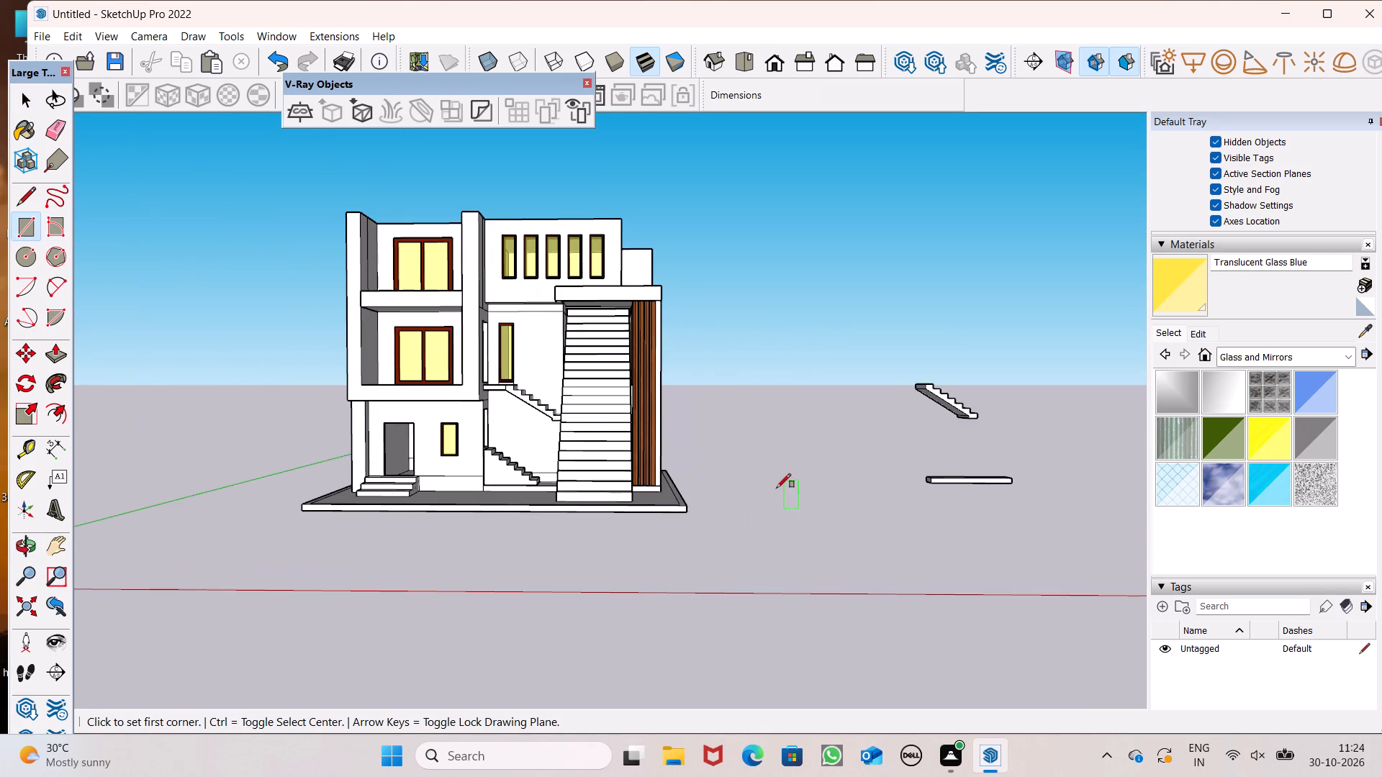
{"action": "left_click", "coordinate": [763, 422]}
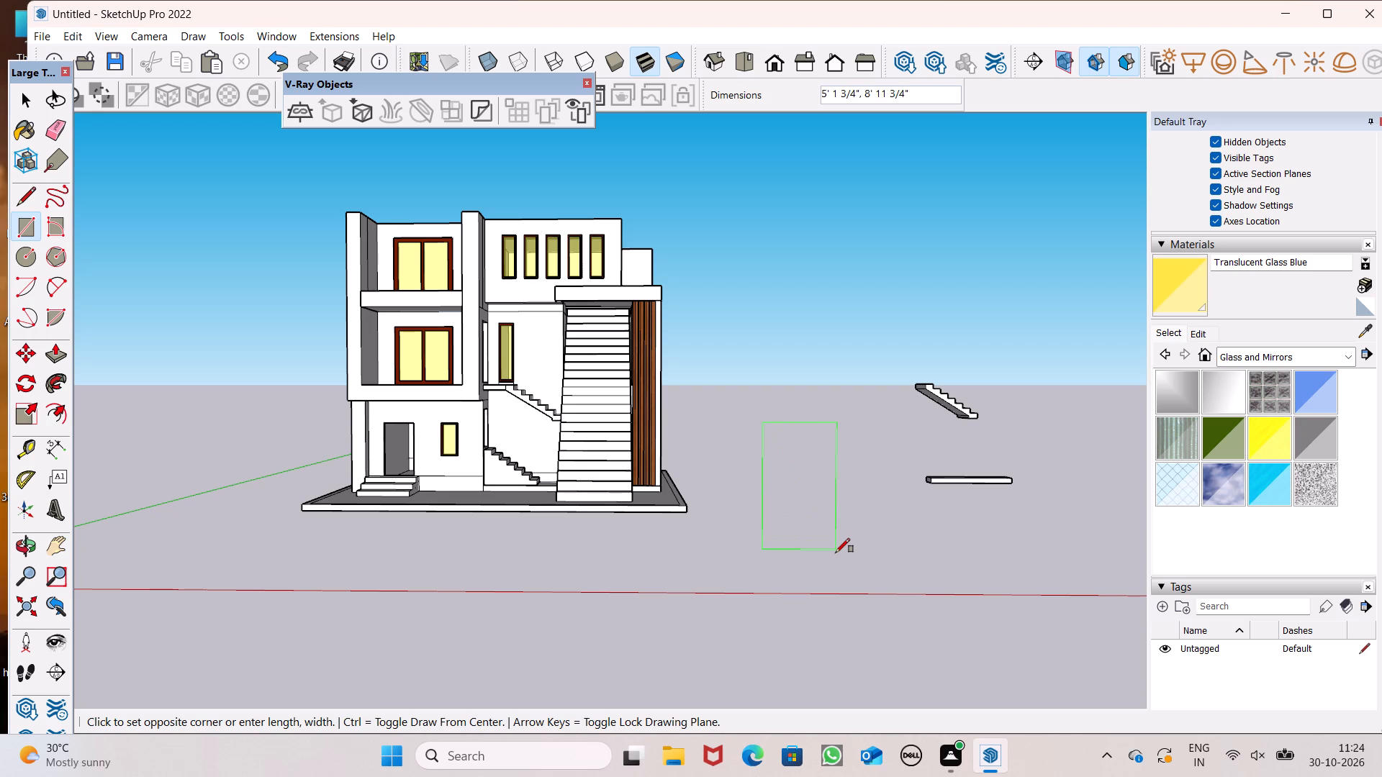
{"action": "type", "text": "4'"}
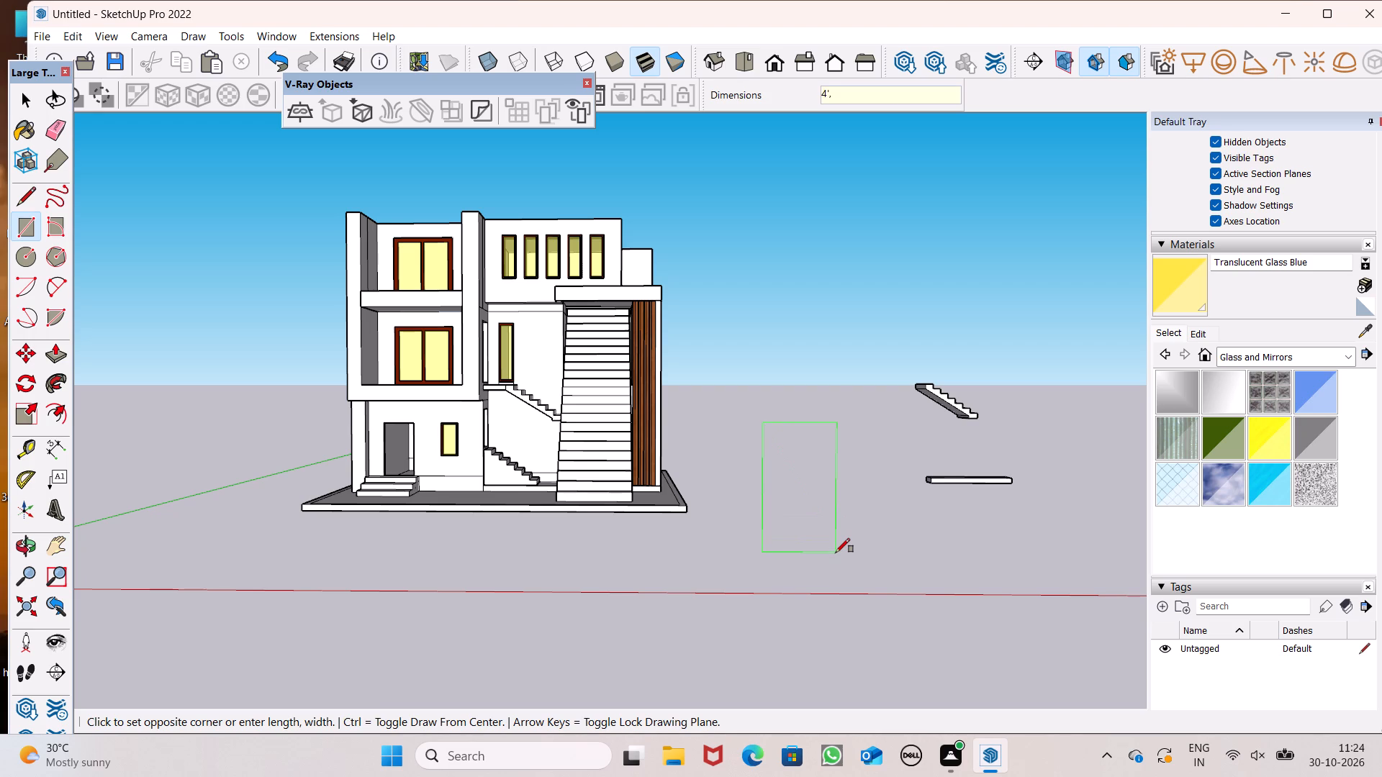
{"action": "key", "text": "comma"}
{"action": "type", "text": "7'"}
{"action": "key", "text": "Return"}
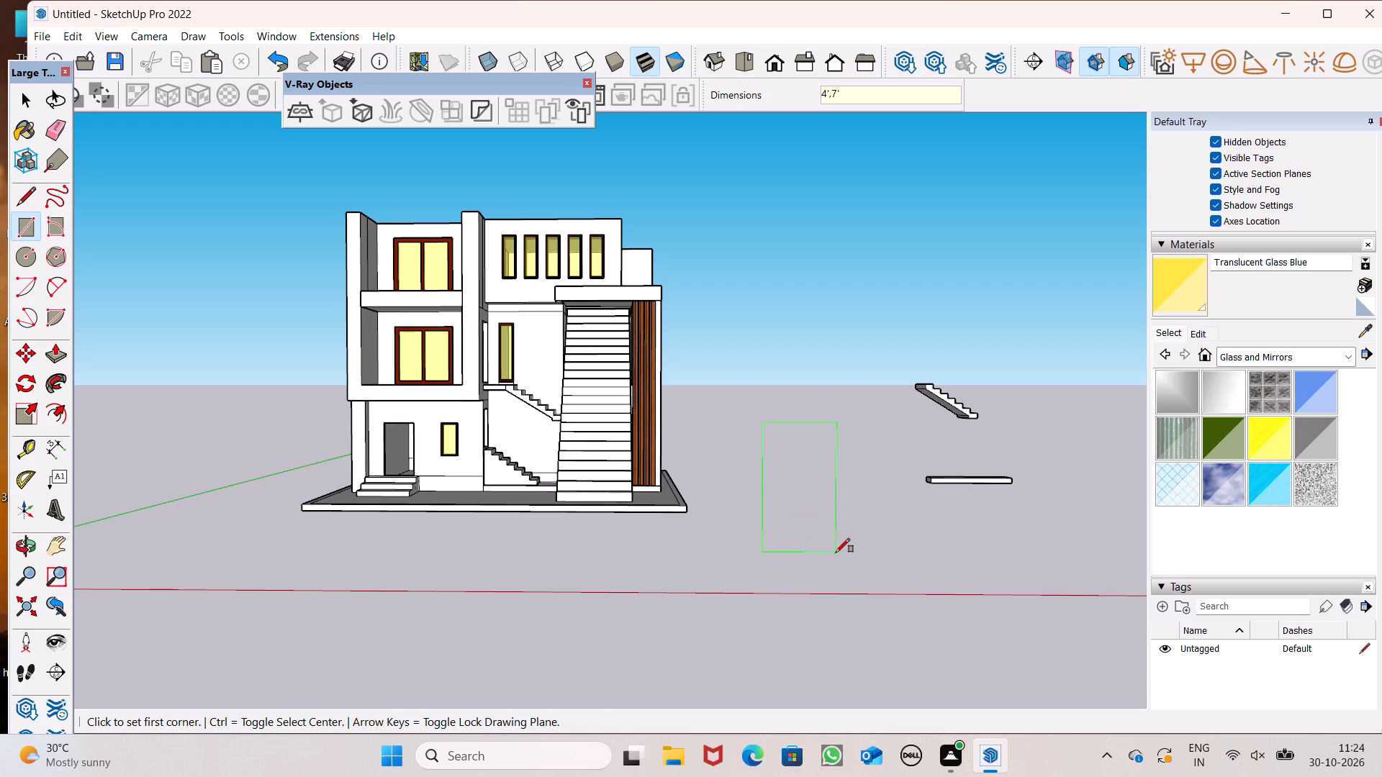
{"action": "scroll", "coordinate": [846, 528], "scroll_direction": "up", "scroll_amount": 2}
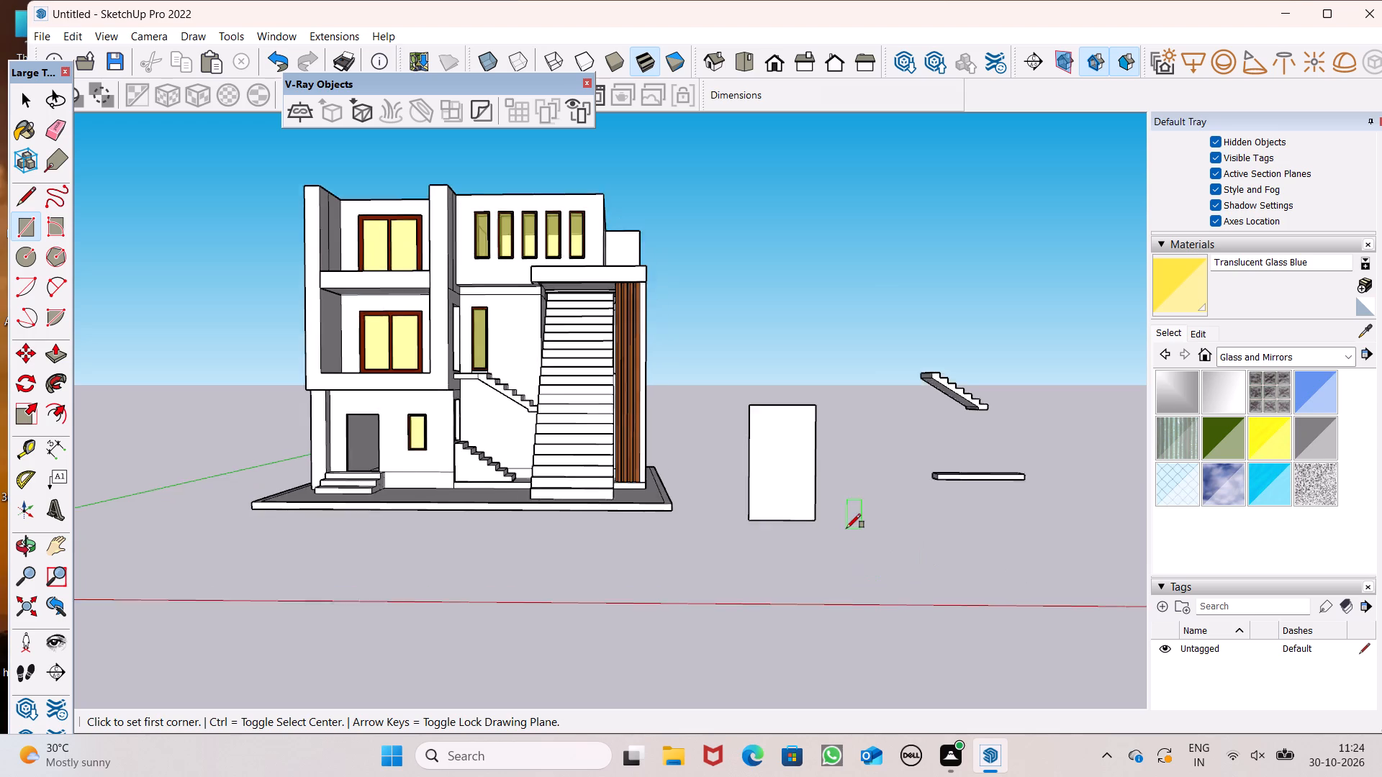
{"action": "scroll", "coordinate": [846, 528], "scroll_direction": "up", "scroll_amount": 3}
{"action": "key", "text": "space"}
Offset the upright rectangle's outline inward by about 3 7/8" to outline a frame.
{"action": "scroll", "coordinate": [751, 262], "scroll_direction": "down", "scroll_amount": 2}
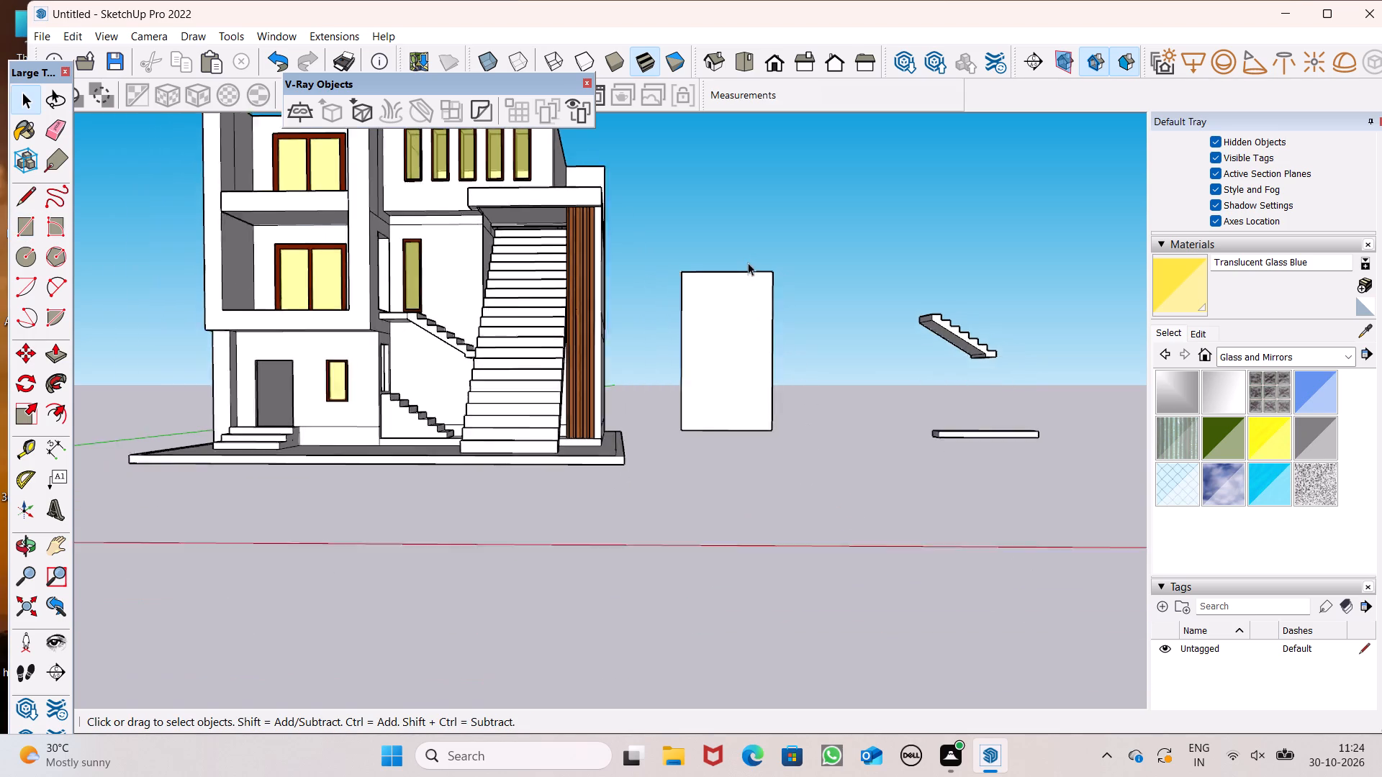
{"action": "scroll", "coordinate": [748, 263], "scroll_direction": "down", "scroll_amount": 1}
{"action": "scroll", "coordinate": [797, 230], "scroll_direction": "up", "scroll_amount": 3}
{"action": "scroll", "coordinate": [788, 237], "scroll_direction": "down", "scroll_amount": 3}
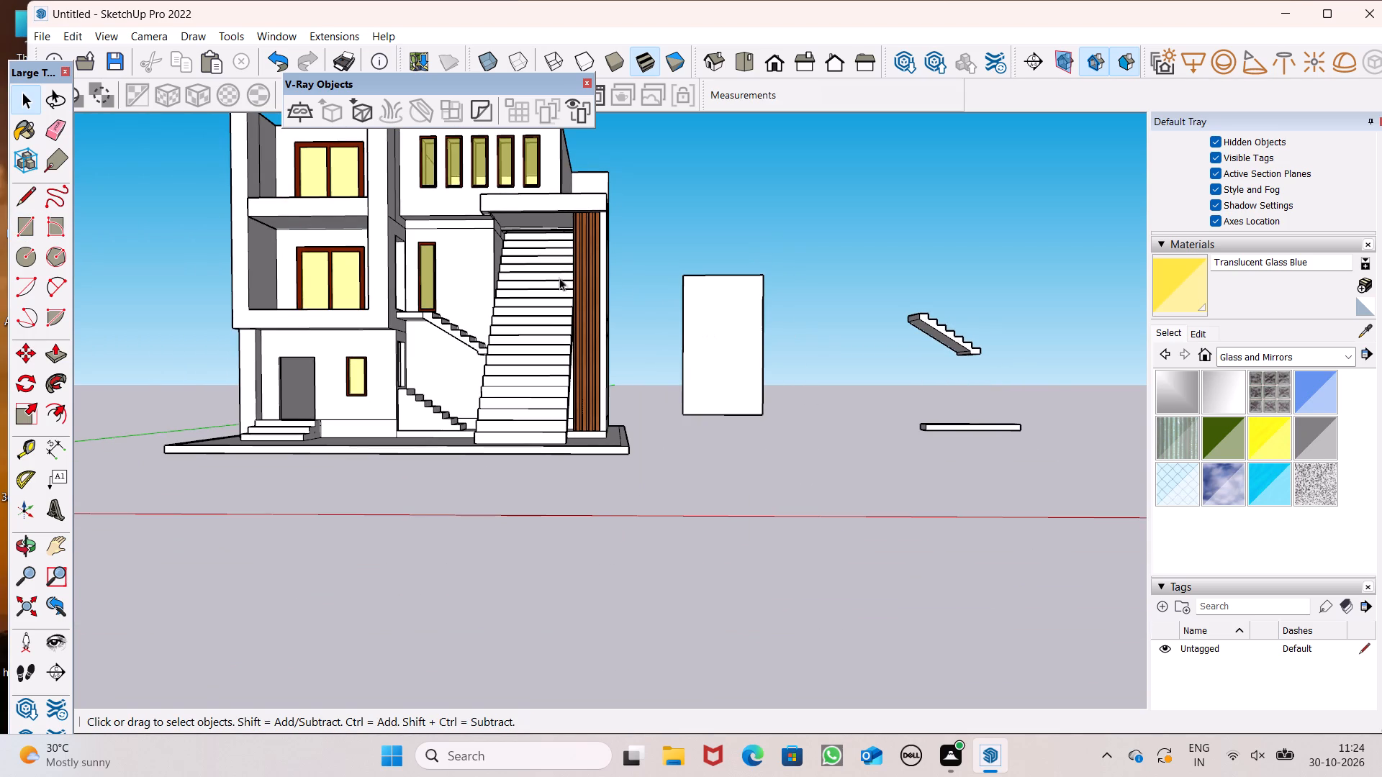
{"action": "left_click", "coordinate": [52, 411]}
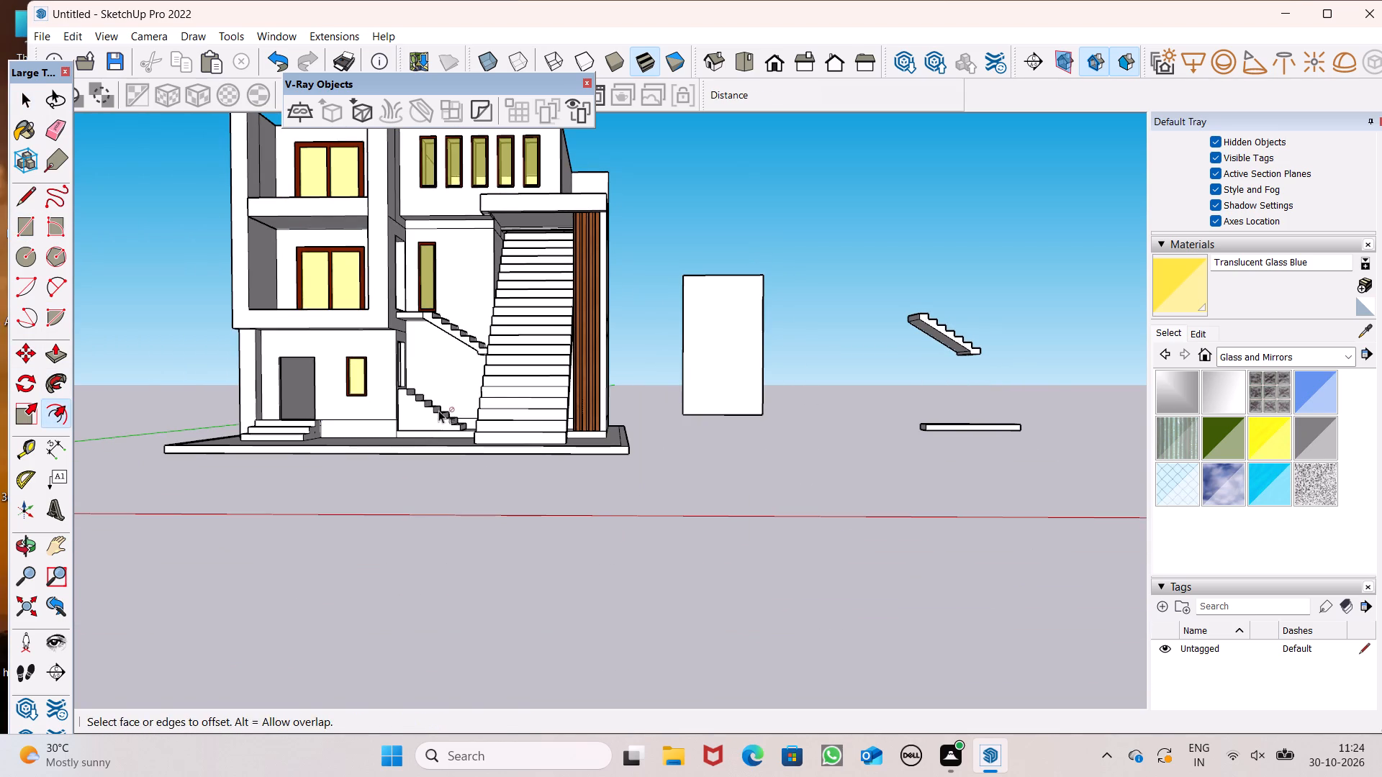
{"action": "scroll", "coordinate": [718, 286], "scroll_direction": "up", "scroll_amount": 5}
{"action": "left_click_drag", "start_coordinate": [718, 286], "coordinate": [710, 279]}
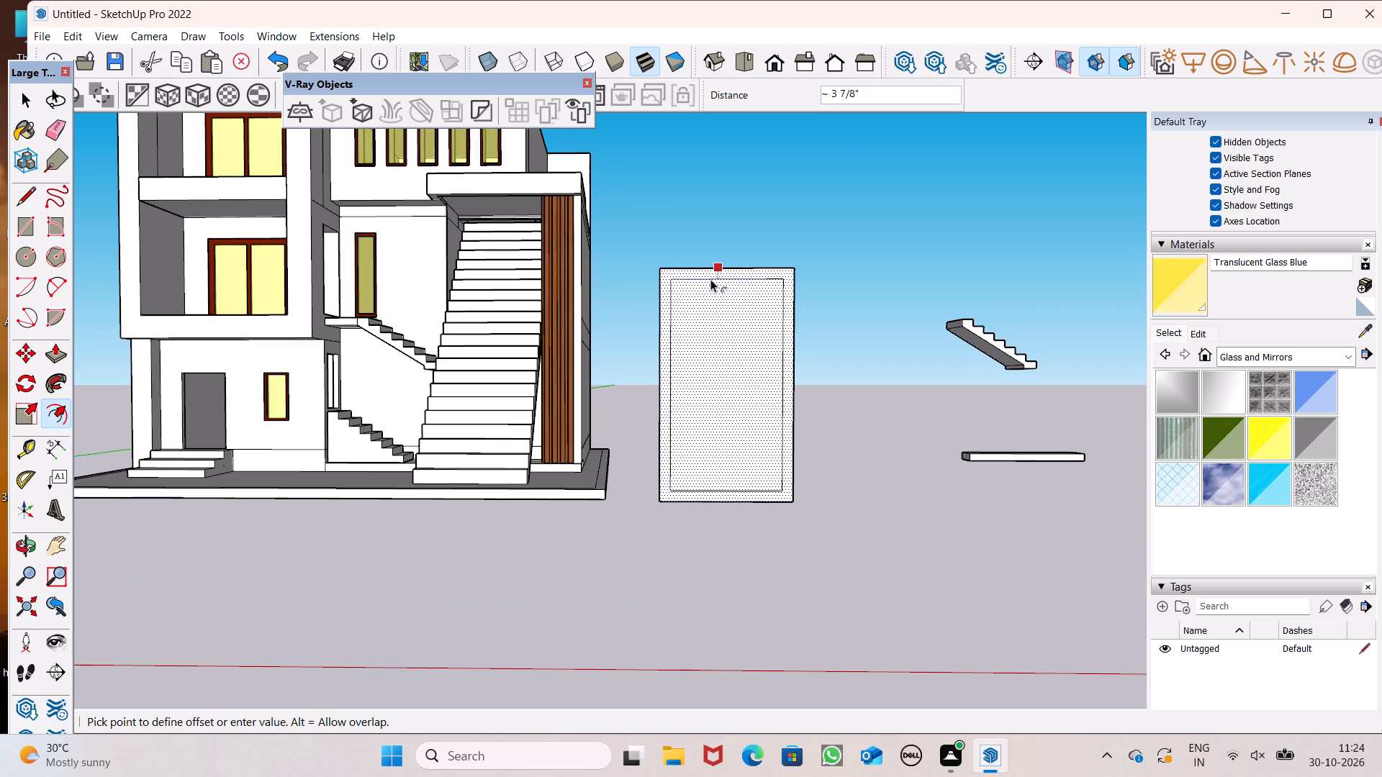
{"action": "left_click_drag", "start_coordinate": [710, 279], "coordinate": [710, 281]}
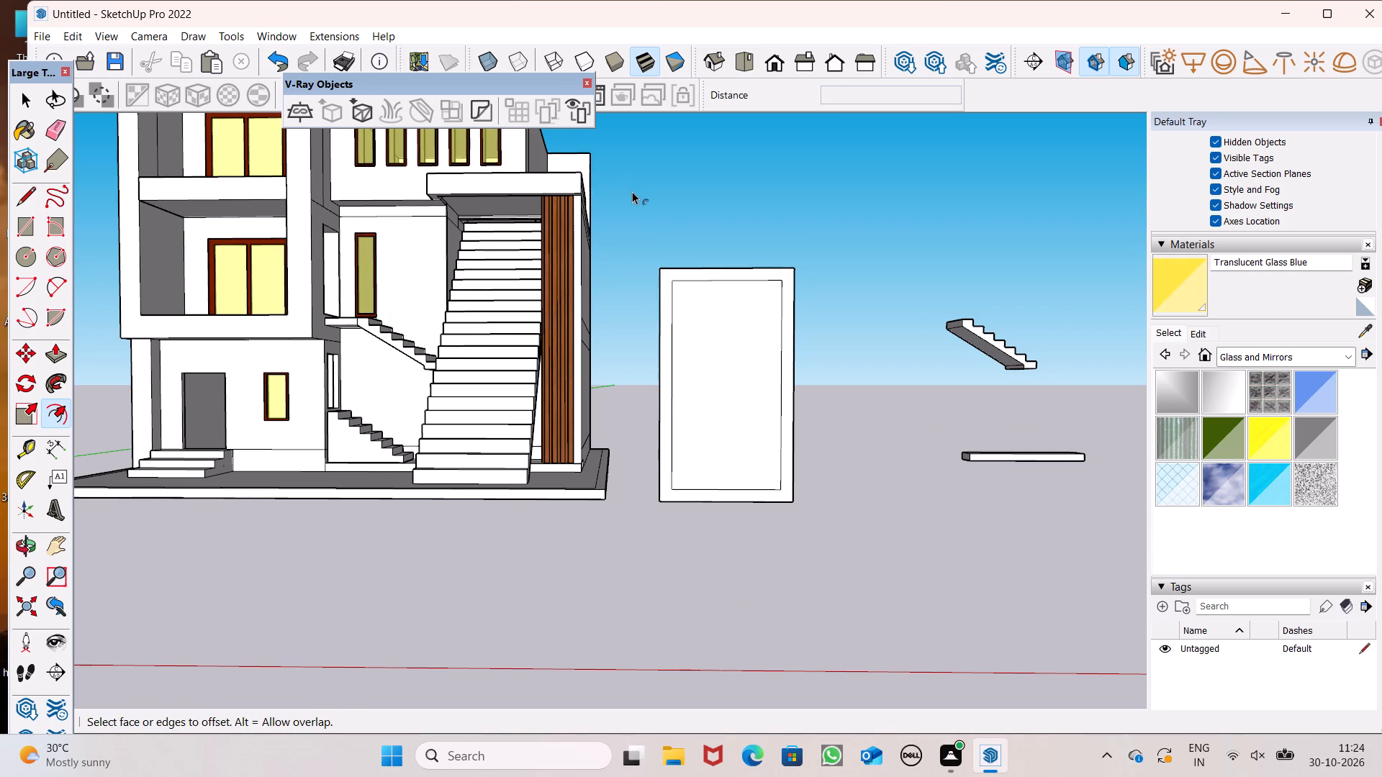
{"action": "scroll", "coordinate": [632, 191], "scroll_direction": "down", "scroll_amount": 1}
{"action": "key", "text": "space"}
Push/Pull the rectangle's border face outward by about 7 13/16" to form a raised frame, and check it from the side.
{"action": "scroll", "coordinate": [706, 250], "scroll_direction": "down", "scroll_amount": 4}
{"action": "middle_click_drag", "start_coordinate": [777, 354], "coordinate": [756, 402]}
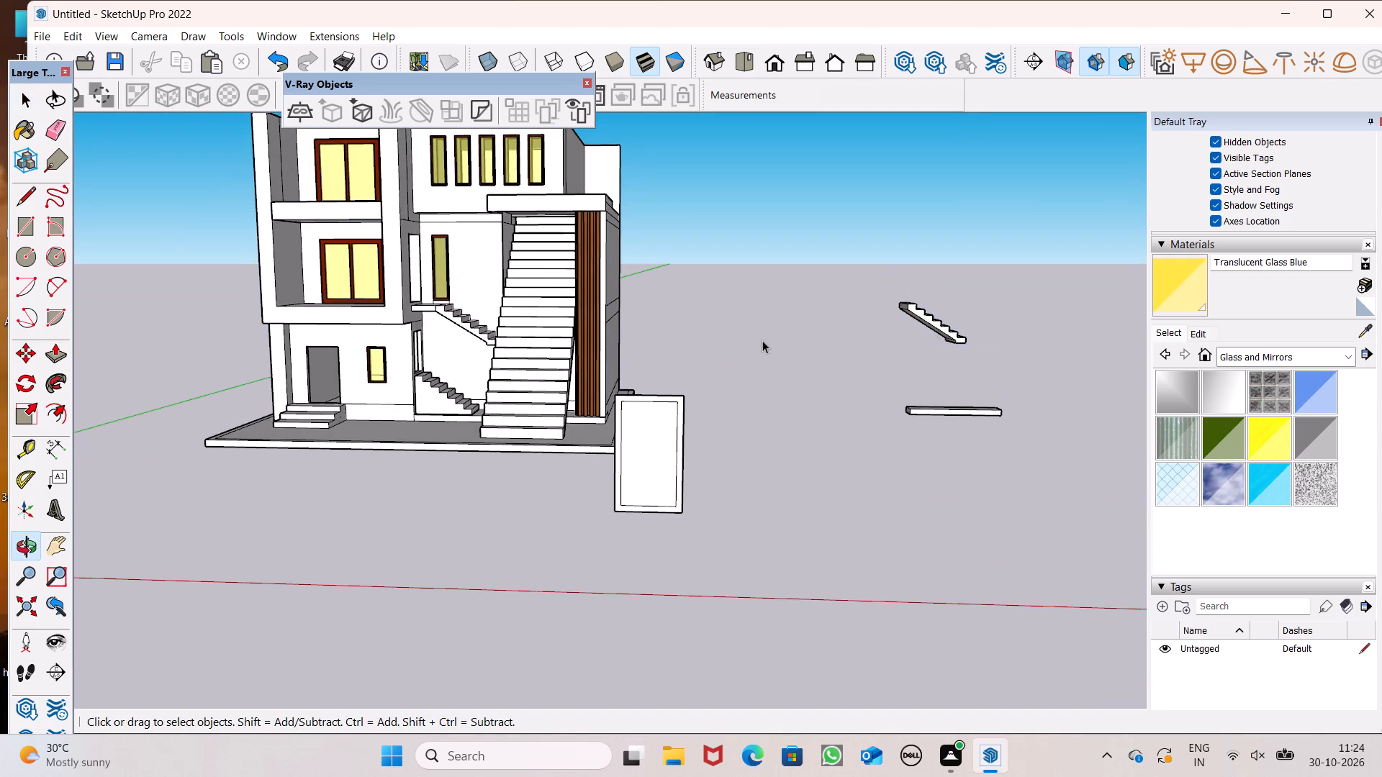
{"action": "scroll", "coordinate": [763, 339], "scroll_direction": "down", "scroll_amount": 2}
{"action": "middle_click_drag", "start_coordinate": [755, 432], "coordinate": [744, 455]}
{"action": "scroll", "coordinate": [736, 355], "scroll_direction": "down", "scroll_amount": 3}
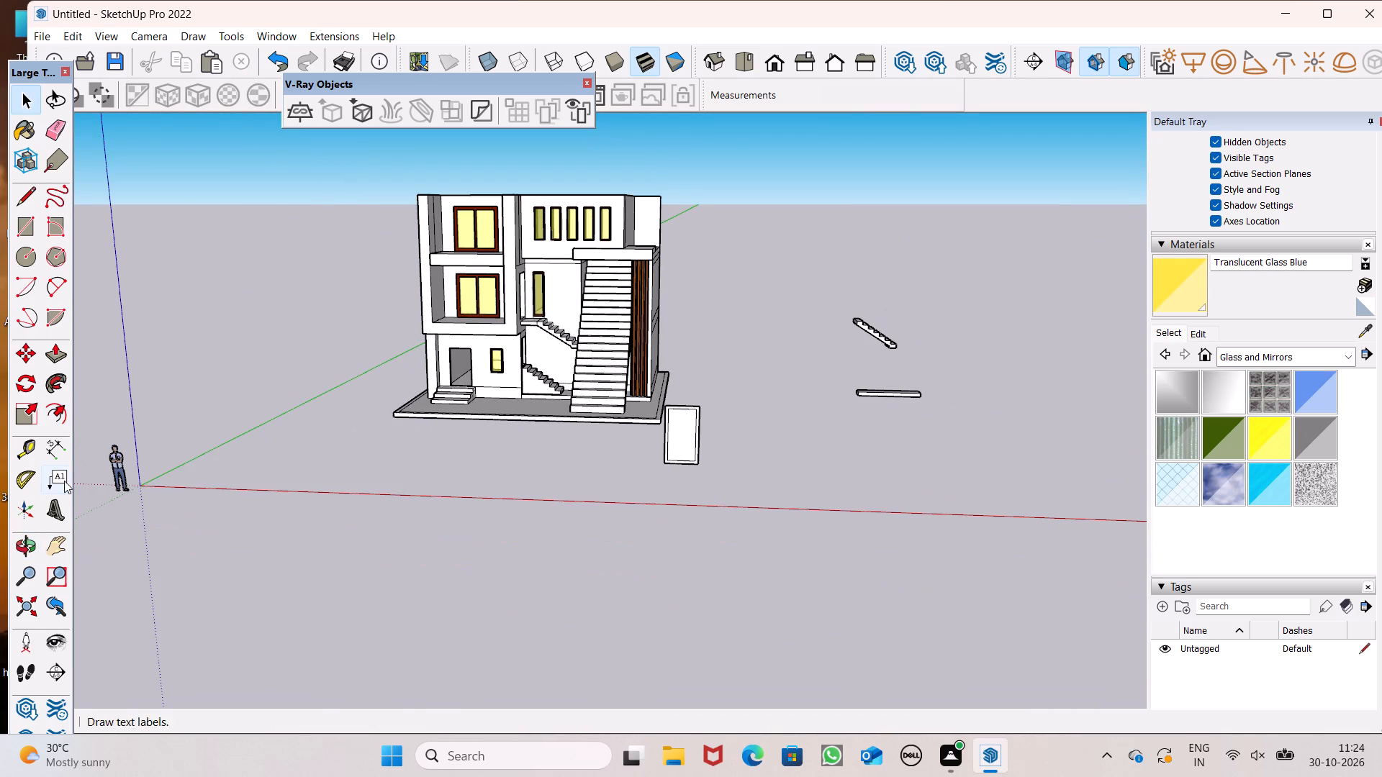
{"action": "left_click", "coordinate": [57, 348]}
{"action": "scroll", "coordinate": [693, 528], "scroll_direction": "up", "scroll_amount": 4}
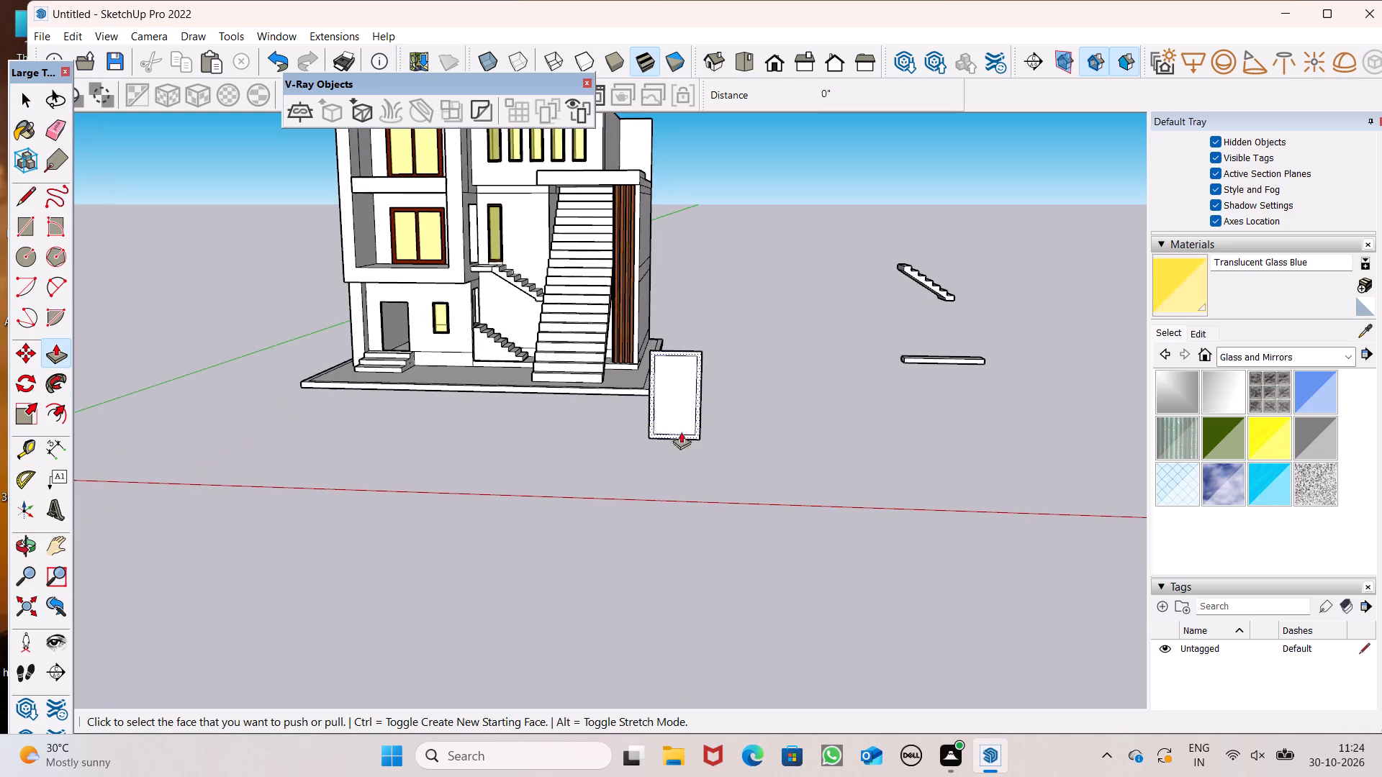
{"action": "scroll", "coordinate": [680, 394], "scroll_direction": "up", "scroll_amount": 9}
{"action": "left_click_drag", "start_coordinate": [723, 486], "coordinate": [723, 488]}
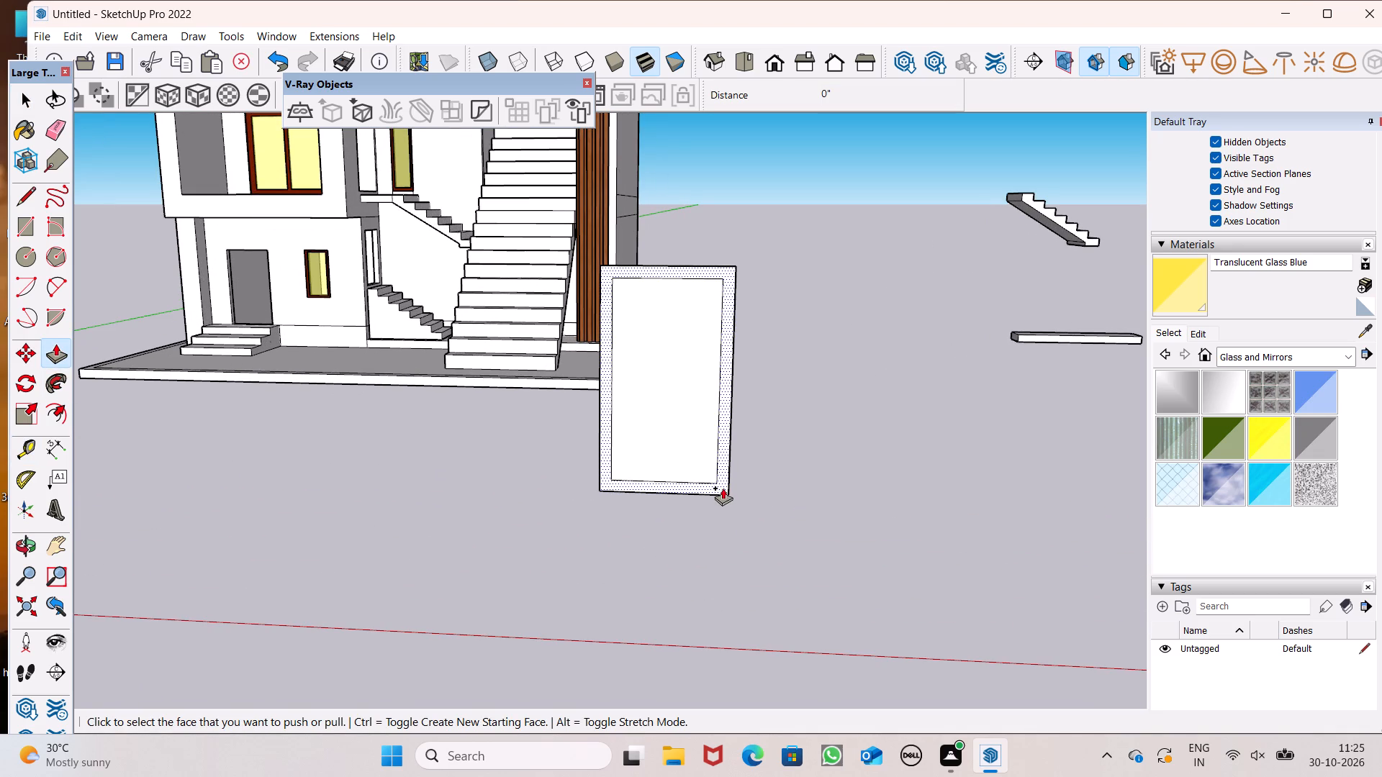
{"action": "left_click_drag", "start_coordinate": [723, 488], "coordinate": [720, 493]}
{"action": "middle_click", "coordinate": [763, 523]}
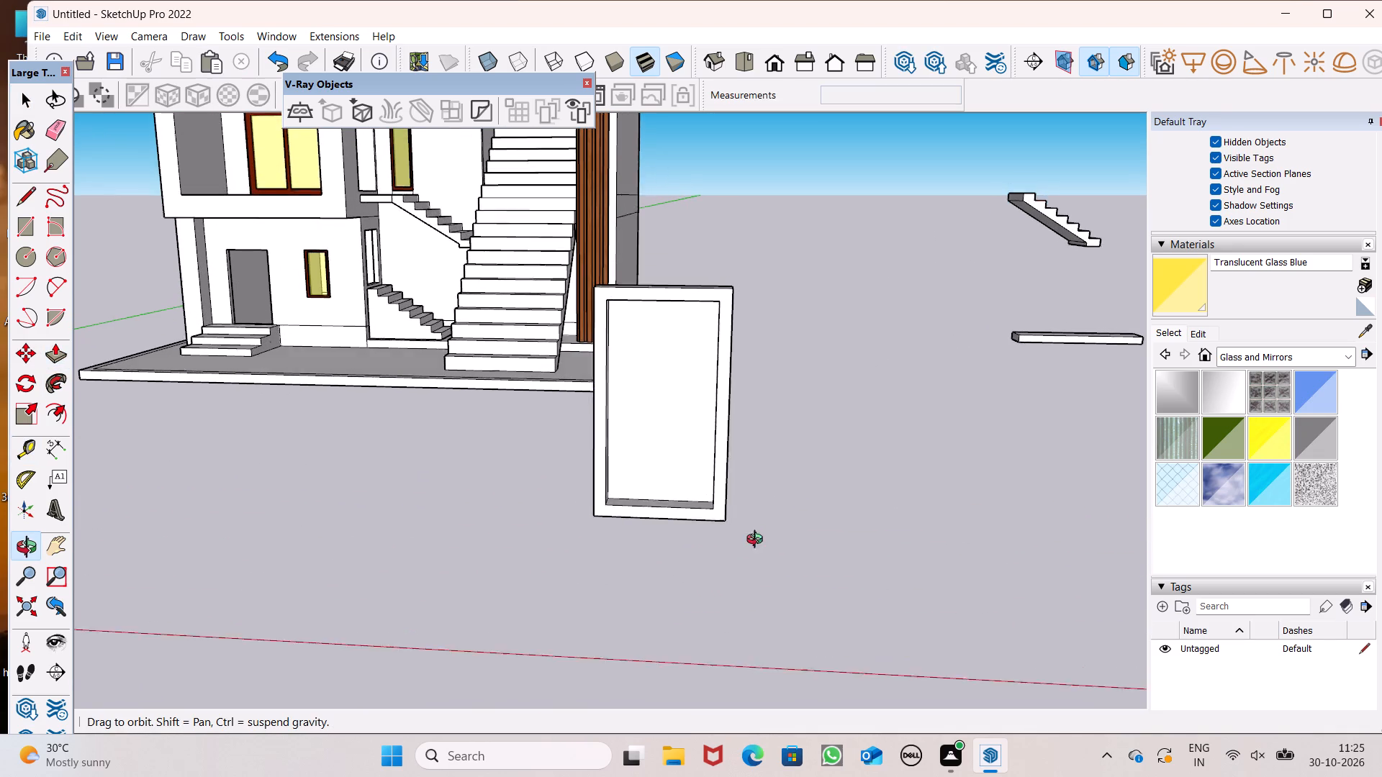
{"action": "scroll", "coordinate": [774, 370], "scroll_direction": "down", "scroll_amount": 5}
{"action": "middle_click_drag", "start_coordinate": [817, 415], "coordinate": [228, 405]}
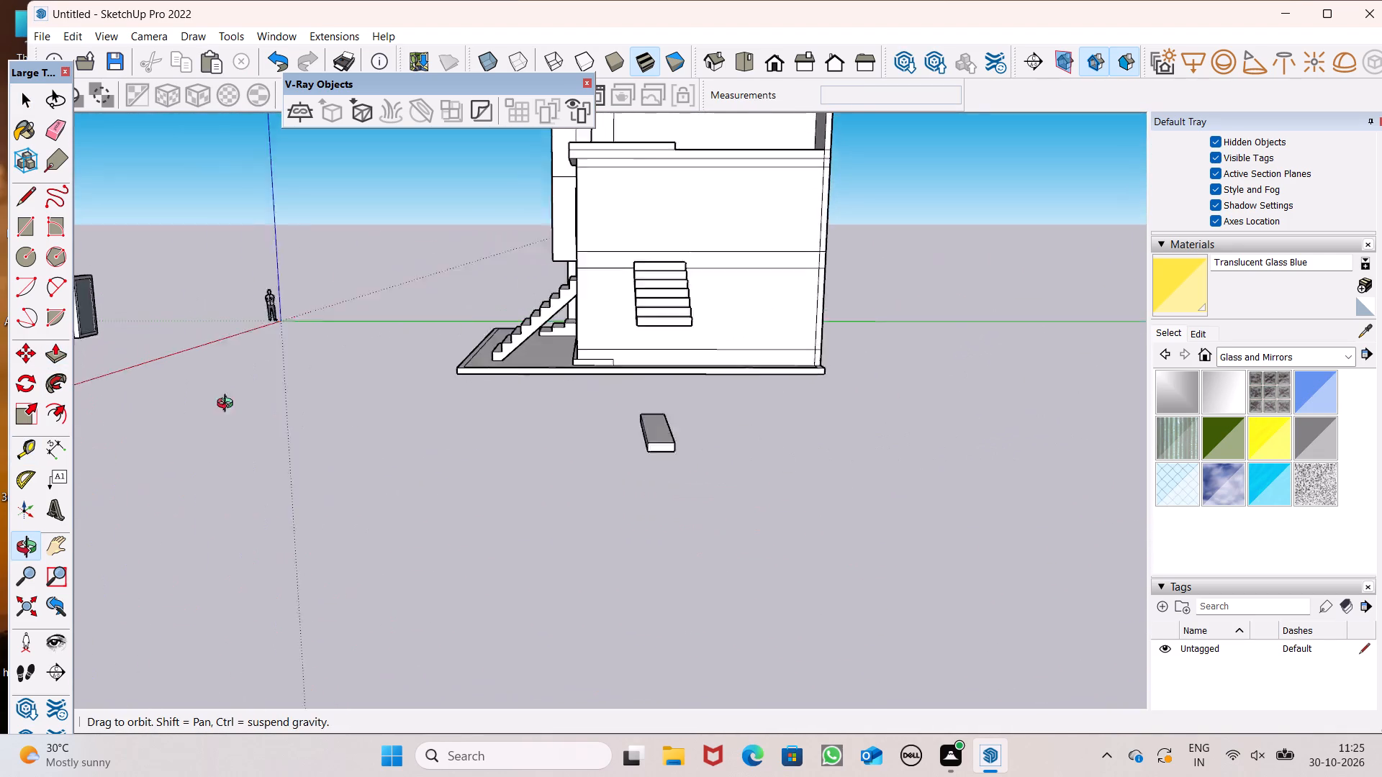
{"action": "middle_click_drag", "start_coordinate": [228, 405], "coordinate": [809, 432]}
{"action": "scroll", "coordinate": [782, 432], "scroll_direction": "up", "scroll_amount": 2}
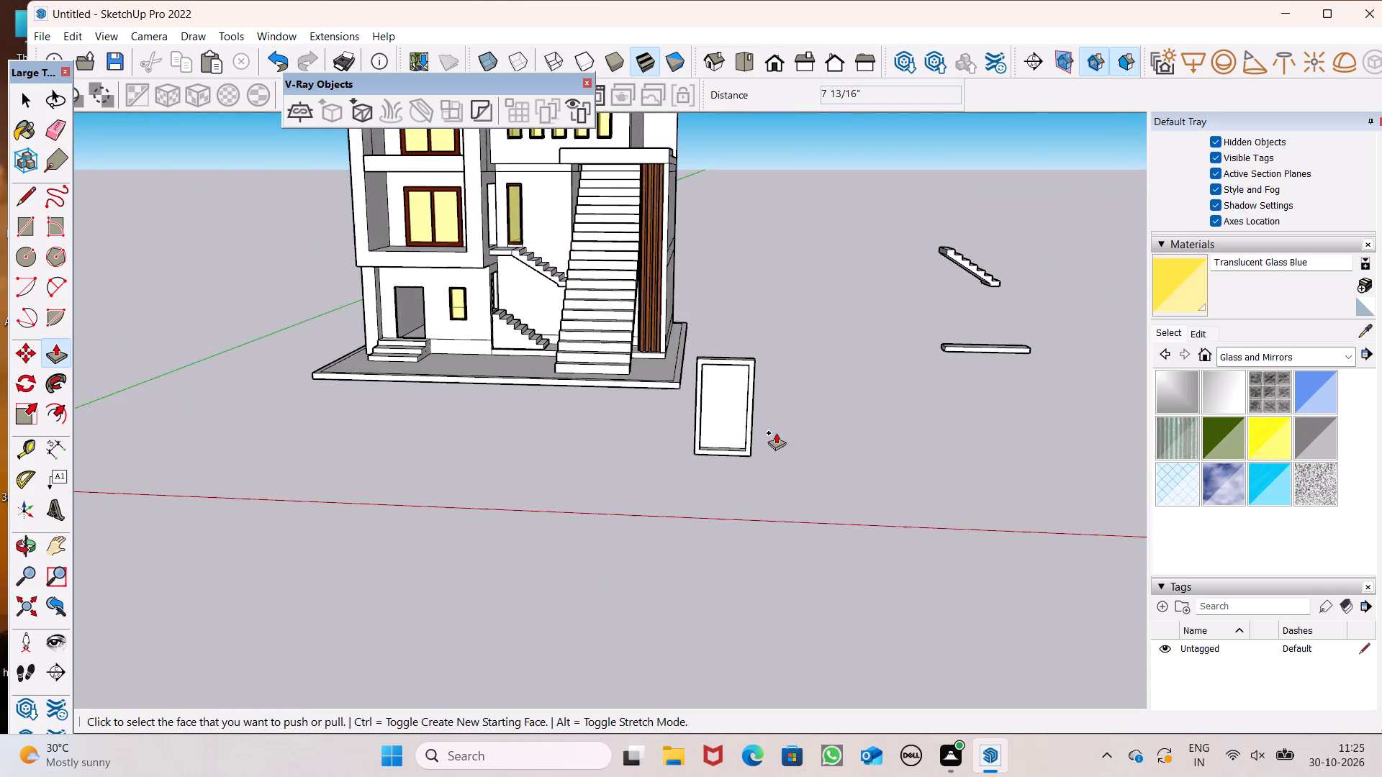
Push/Pull the door frame's front face inward by about 3 5/16" to make the frame thinner.
{"action": "scroll", "coordinate": [776, 432], "scroll_direction": "up", "scroll_amount": 6}
{"action": "key", "text": "space"}
{"action": "scroll", "coordinate": [767, 453], "scroll_direction": "down", "scroll_amount": 3}
{"action": "middle_click_drag", "start_coordinate": [757, 457], "coordinate": [768, 473]}
{"action": "scroll", "coordinate": [765, 379], "scroll_direction": "down", "scroll_amount": 1}
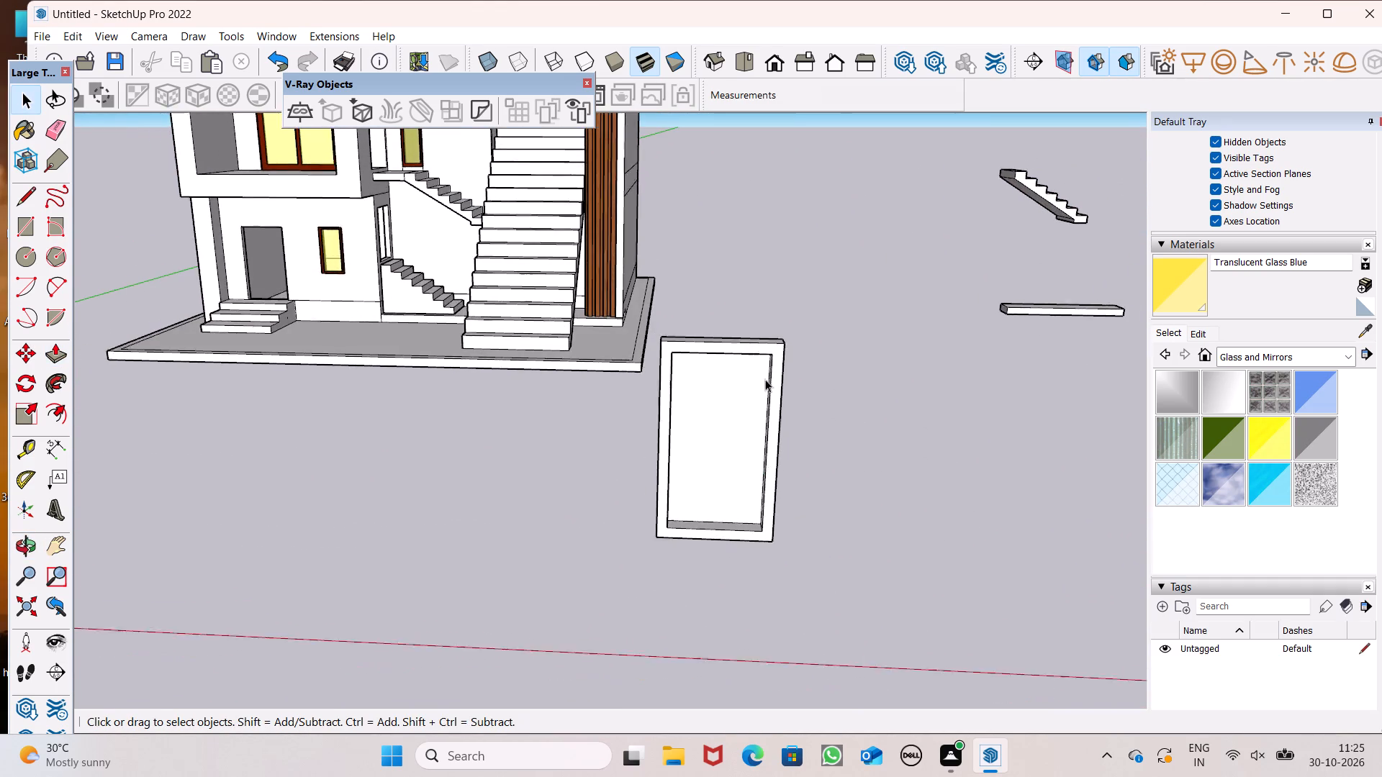
{"action": "scroll", "coordinate": [765, 379], "scroll_direction": "down", "scroll_amount": 1}
{"action": "scroll", "coordinate": [776, 517], "scroll_direction": "up", "scroll_amount": 8}
{"action": "scroll", "coordinate": [769, 489], "scroll_direction": "down", "scroll_amount": 2}
{"action": "middle_click_drag", "start_coordinate": [762, 558], "coordinate": [475, 591]}
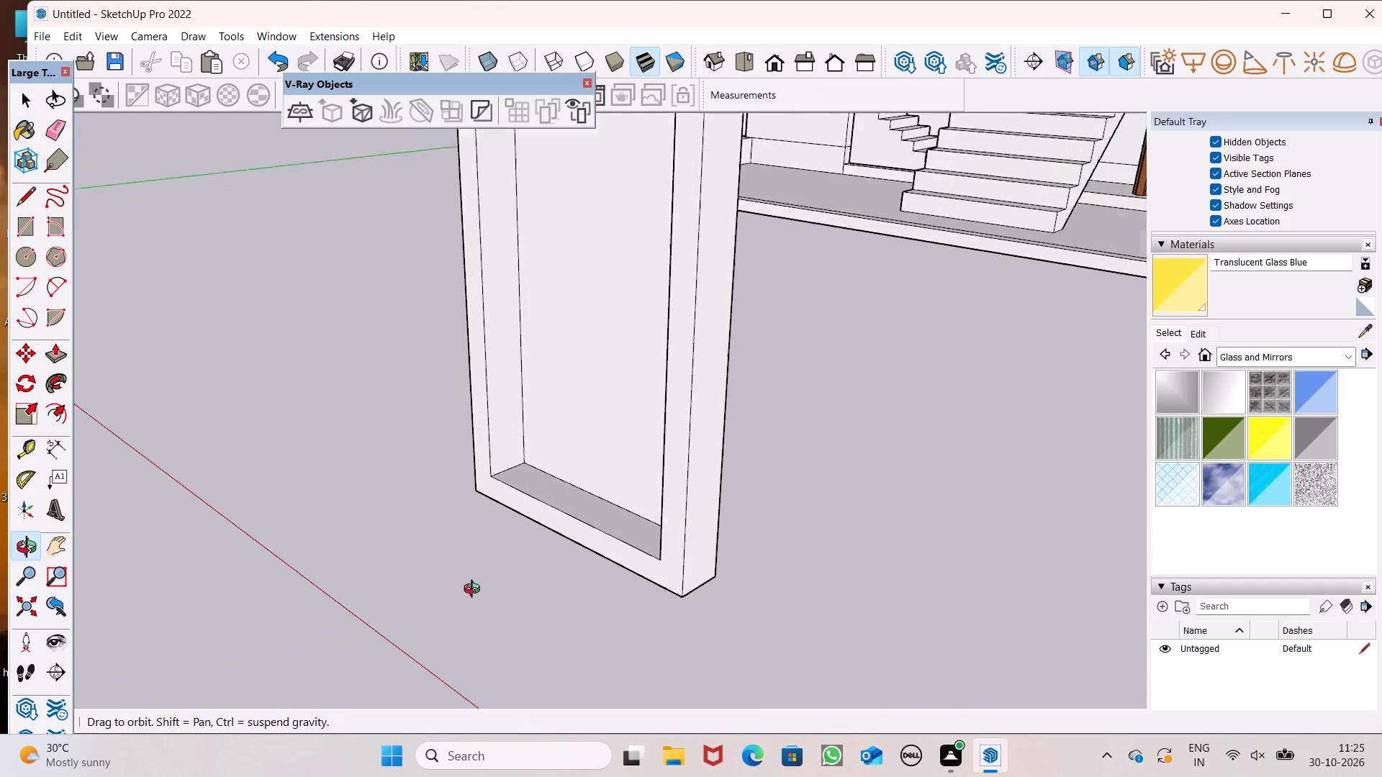
{"action": "middle_click_drag", "start_coordinate": [475, 591], "coordinate": [667, 563]}
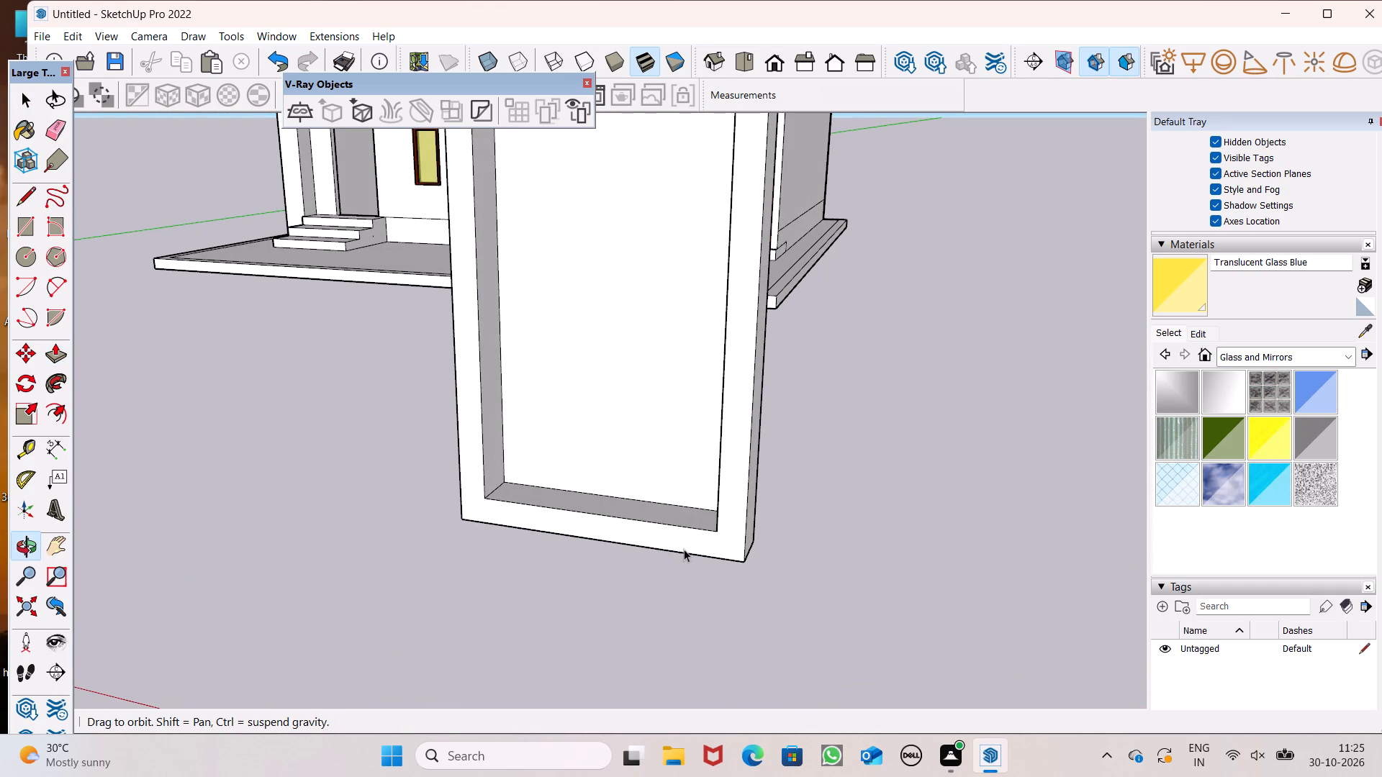
{"action": "left_click", "coordinate": [685, 548]}
{"action": "left_click", "coordinate": [486, 568]}
{"action": "left_click", "coordinate": [52, 362]}
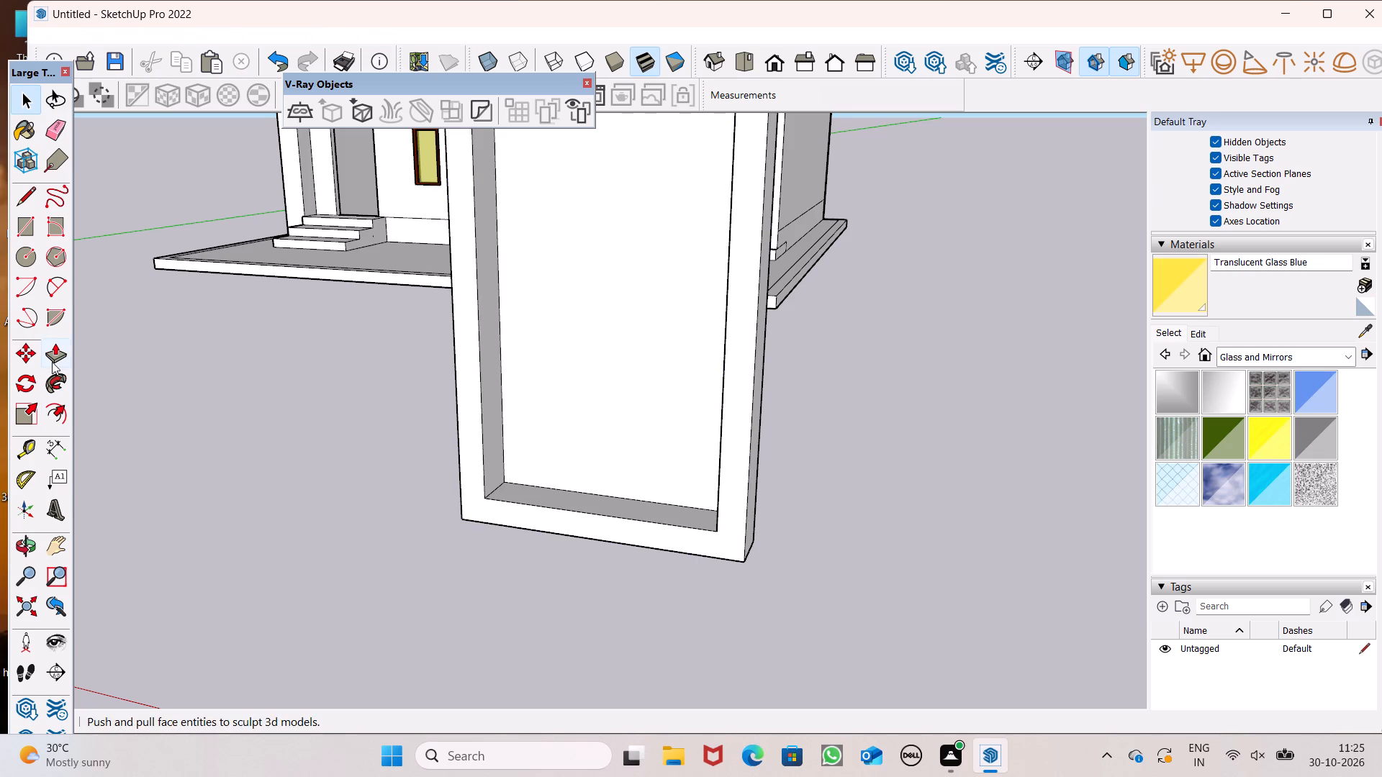
{"action": "left_click_drag", "start_coordinate": [674, 542], "coordinate": [681, 535]}
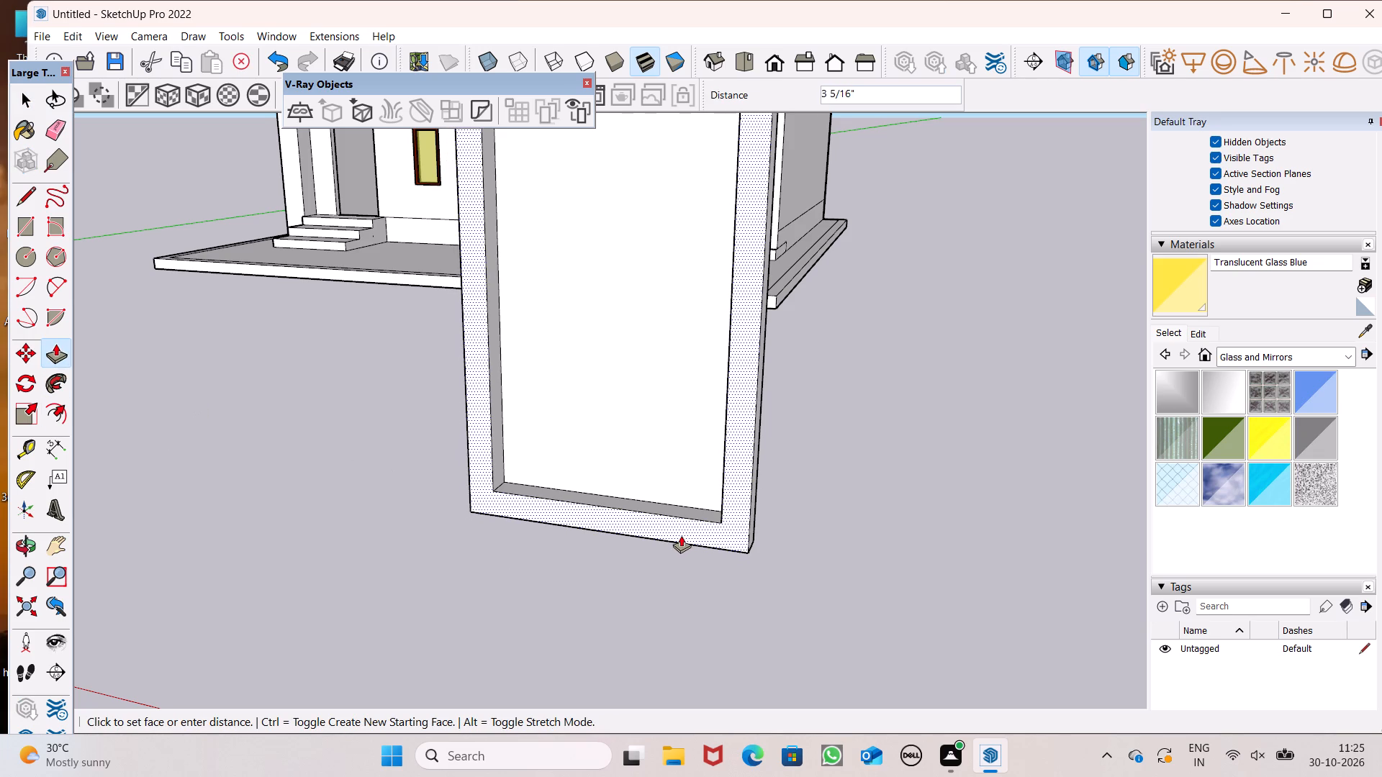
{"action": "left_click_drag", "start_coordinate": [681, 535], "coordinate": [681, 537]}
{"action": "key", "text": "space"}
{"action": "left_click", "coordinate": [618, 577]}
Paint the door's recessed panel and the frame's front face with Wood Cherry Original.
{"action": "scroll", "coordinate": [620, 566], "scroll_direction": "down", "scroll_amount": 5}
{"action": "middle_click_drag", "start_coordinate": [796, 540], "coordinate": [831, 524]}
{"action": "left_click", "coordinate": [1228, 355]}
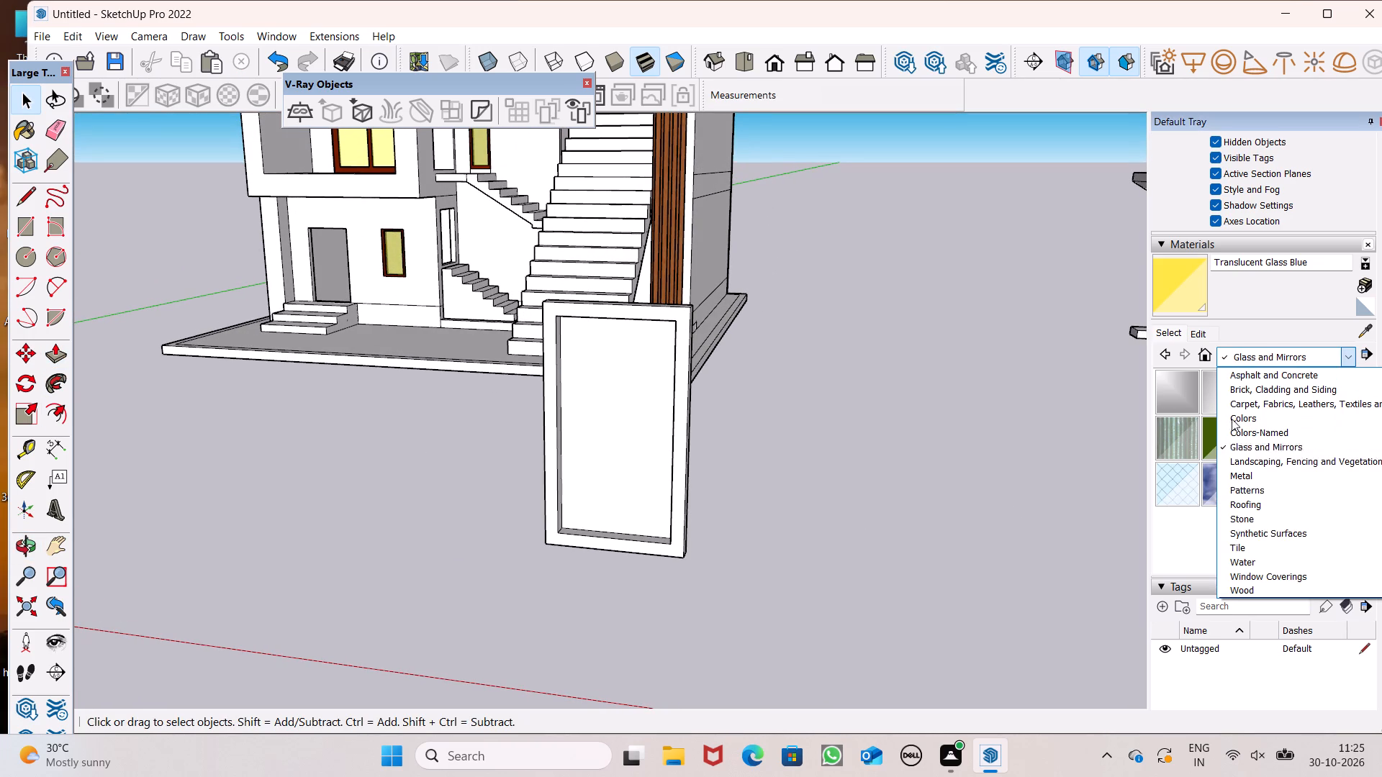
{"action": "left_click", "coordinate": [1253, 593]}
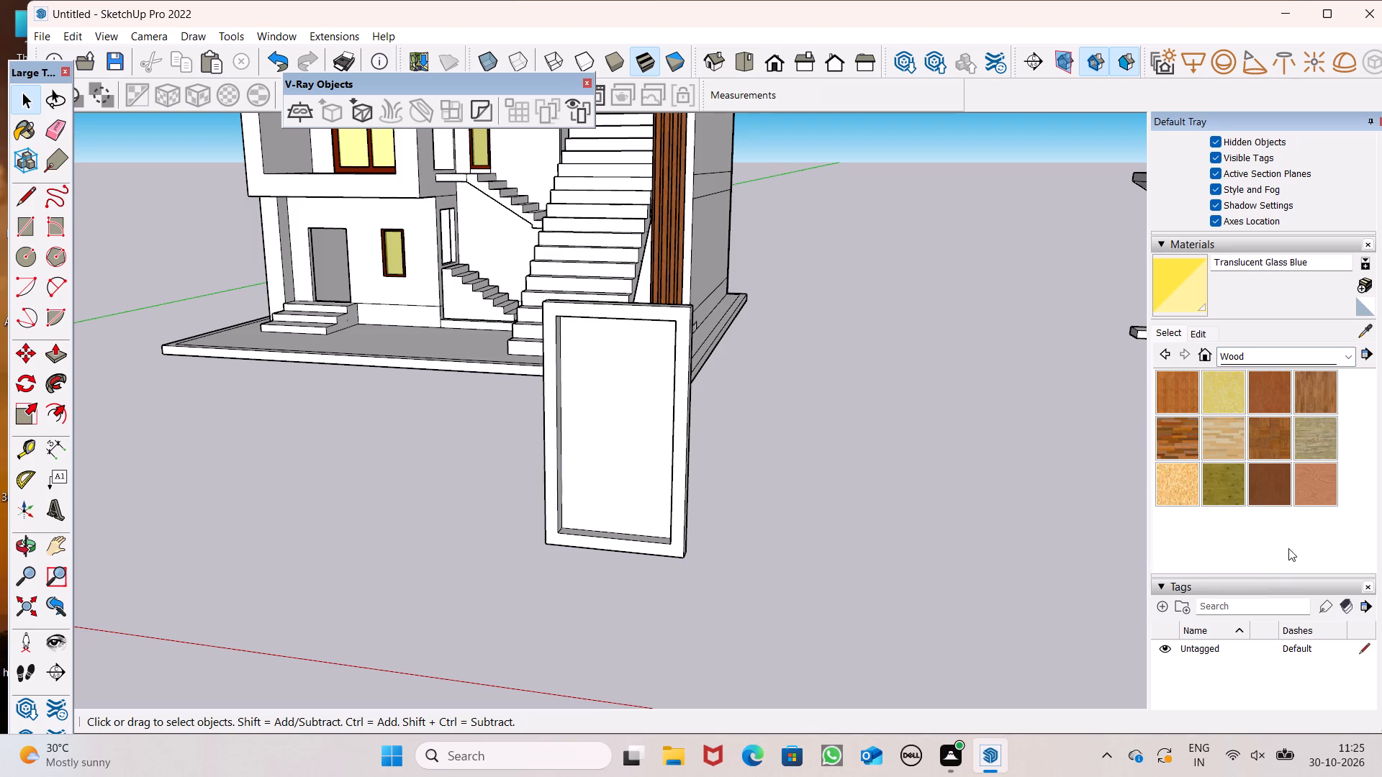
{"action": "left_click", "coordinate": [1266, 388]}
{"action": "scroll", "coordinate": [700, 426], "scroll_direction": "up", "scroll_amount": 2}
{"action": "left_click", "coordinate": [540, 428]}
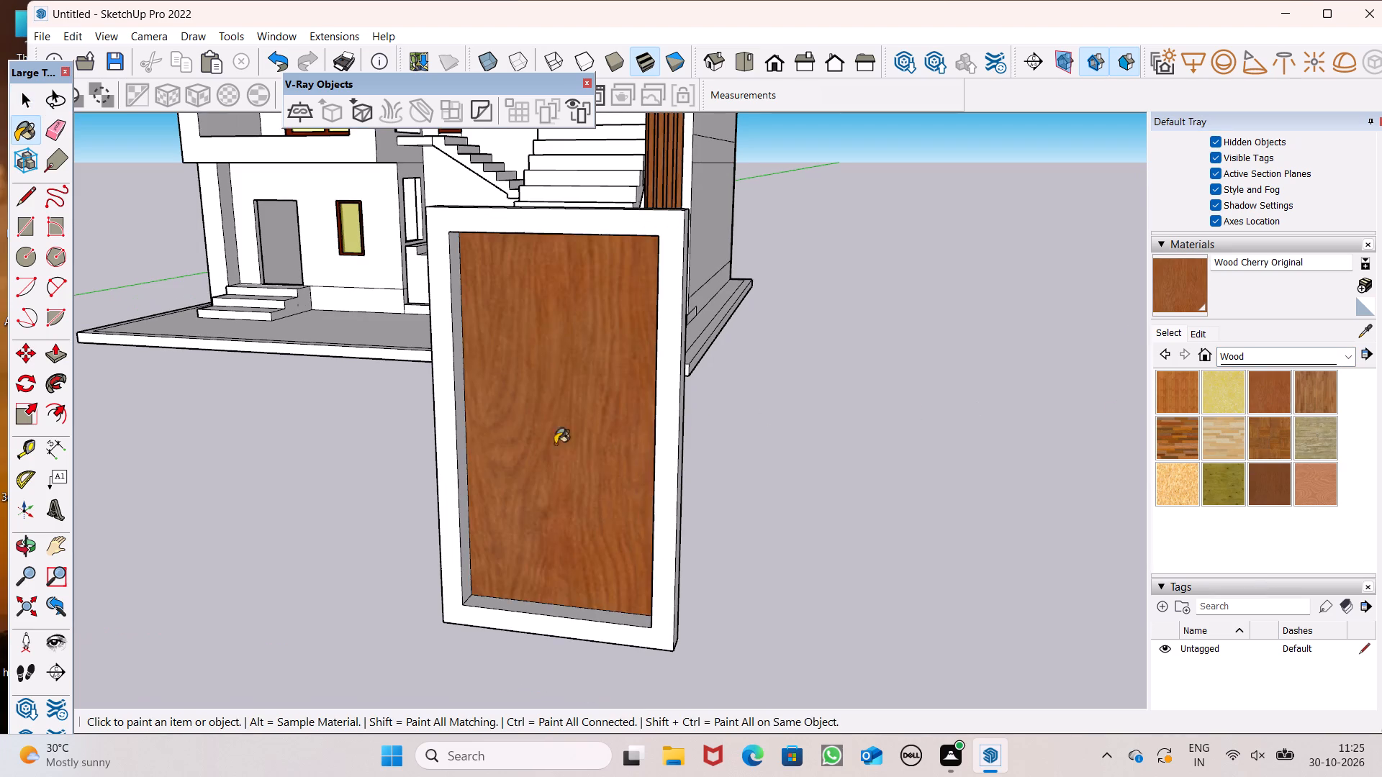
{"action": "middle_click_drag", "start_coordinate": [574, 463], "coordinate": [664, 448]}
{"action": "scroll", "coordinate": [666, 446], "scroll_direction": "down", "scroll_amount": 3}
{"action": "left_click", "coordinate": [677, 453]}
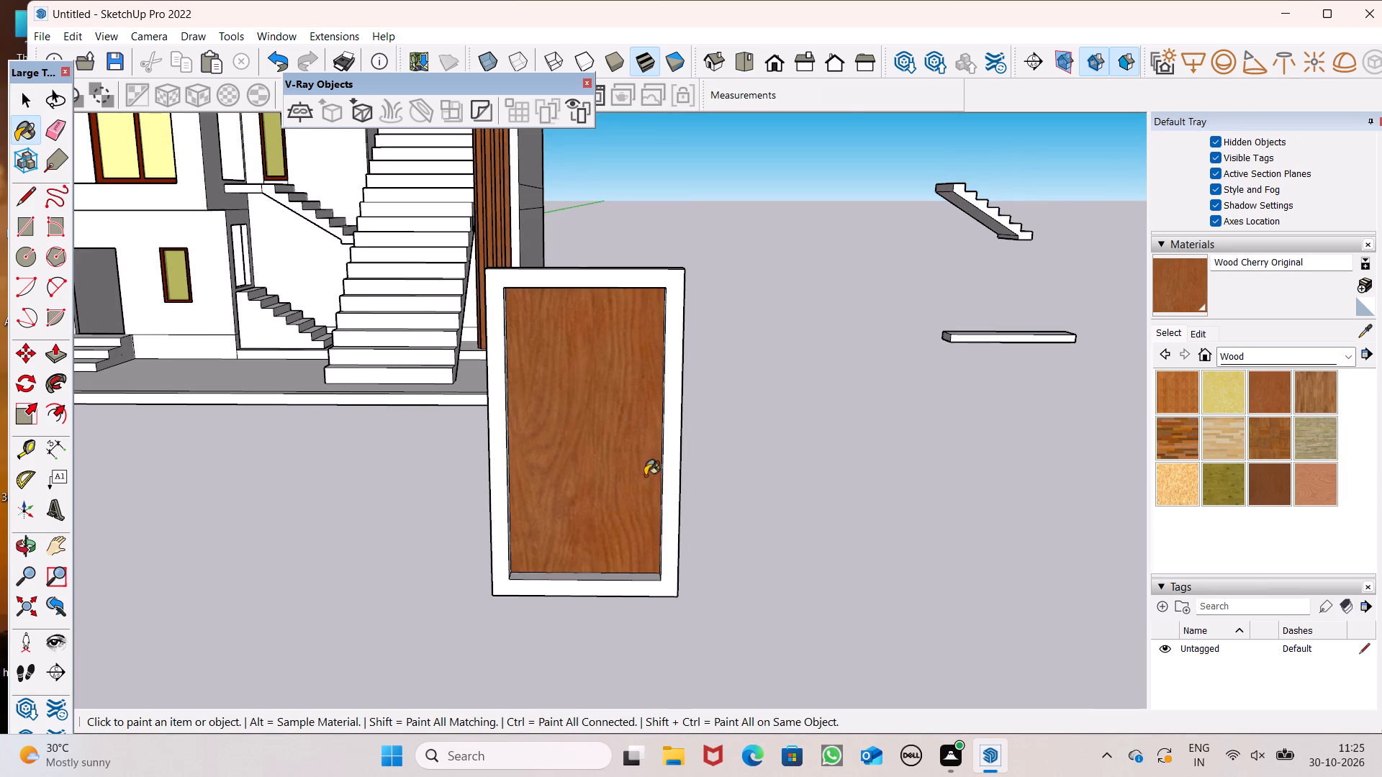
Paint the bottom and both side faces inside the door's recess with Wood Cherry Original.
{"action": "scroll", "coordinate": [548, 573], "scroll_direction": "up", "scroll_amount": 7}
{"action": "left_click", "coordinate": [543, 573]}
{"action": "middle_click_drag", "start_coordinate": [502, 578], "coordinate": [402, 555]}
{"action": "scroll", "coordinate": [408, 567], "scroll_direction": "up", "scroll_amount": 2}
{"action": "scroll", "coordinate": [528, 524], "scroll_direction": "up", "scroll_amount": 3}
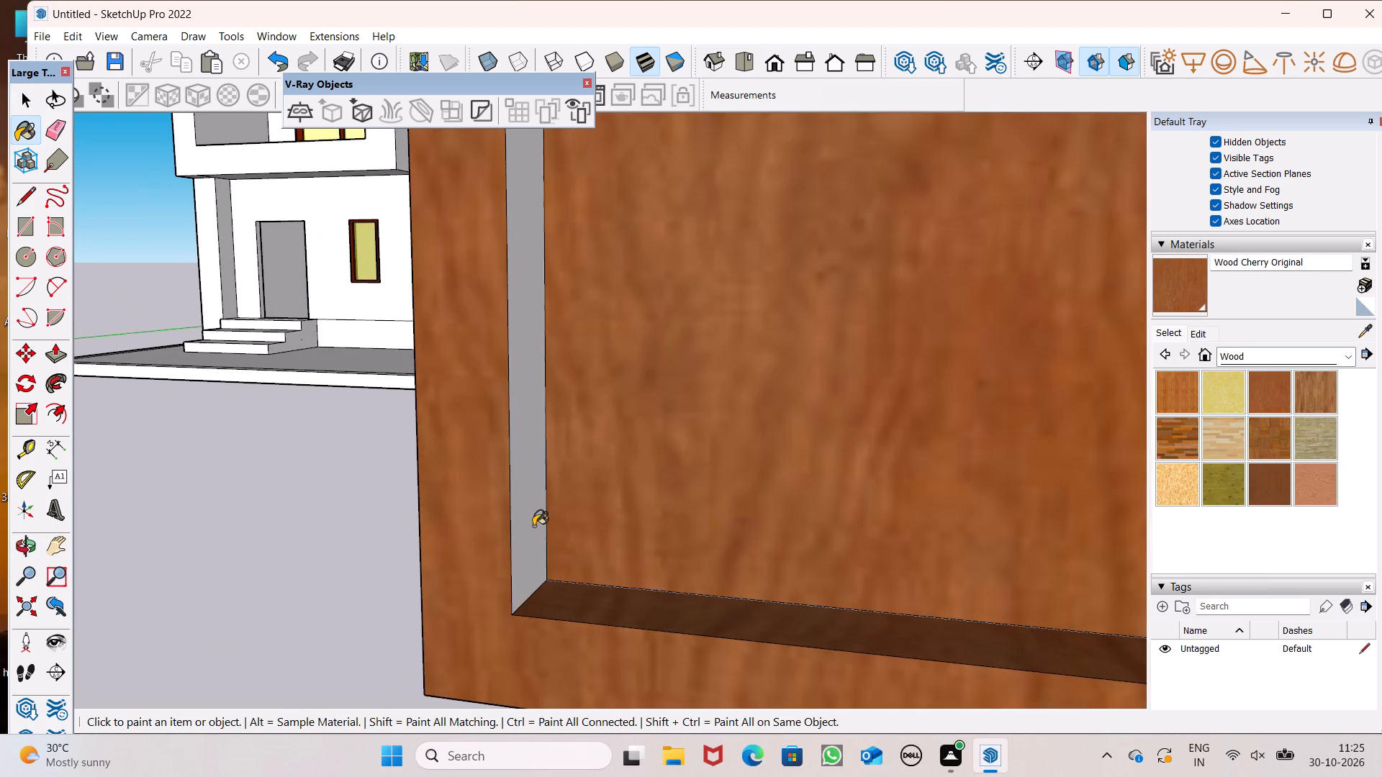
{"action": "left_click", "coordinate": [535, 526]}
{"action": "scroll", "coordinate": [535, 428], "scroll_direction": "down", "scroll_amount": 5}
{"action": "middle_click_drag", "start_coordinate": [611, 547], "coordinate": [905, 554]}
{"action": "left_click", "coordinate": [923, 451]}
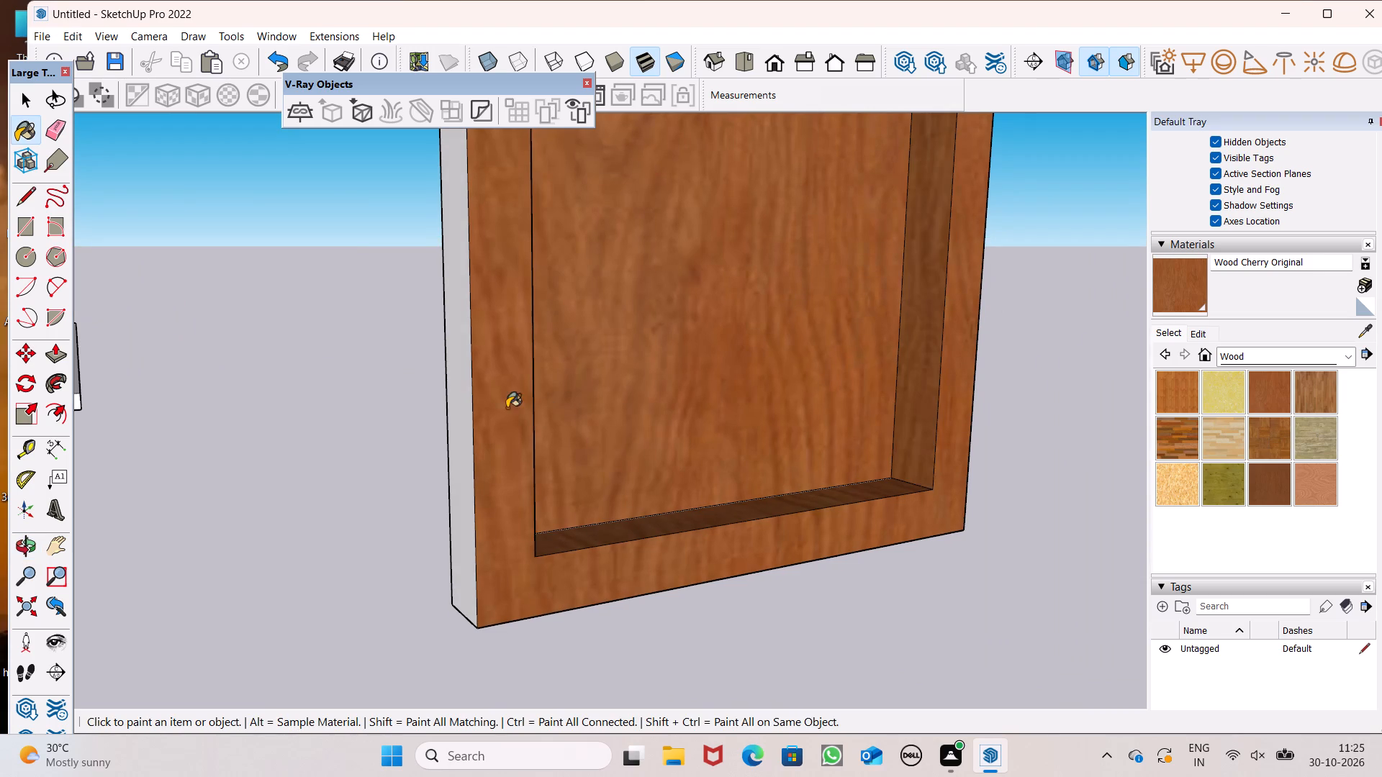
Paint the door's two outer side faces and its underside with Wood Cherry Original.
{"action": "left_click", "coordinate": [464, 395]}
{"action": "scroll", "coordinate": [567, 483], "scroll_direction": "down", "scroll_amount": 5}
{"action": "middle_click_drag", "start_coordinate": [698, 535], "coordinate": [245, 556]}
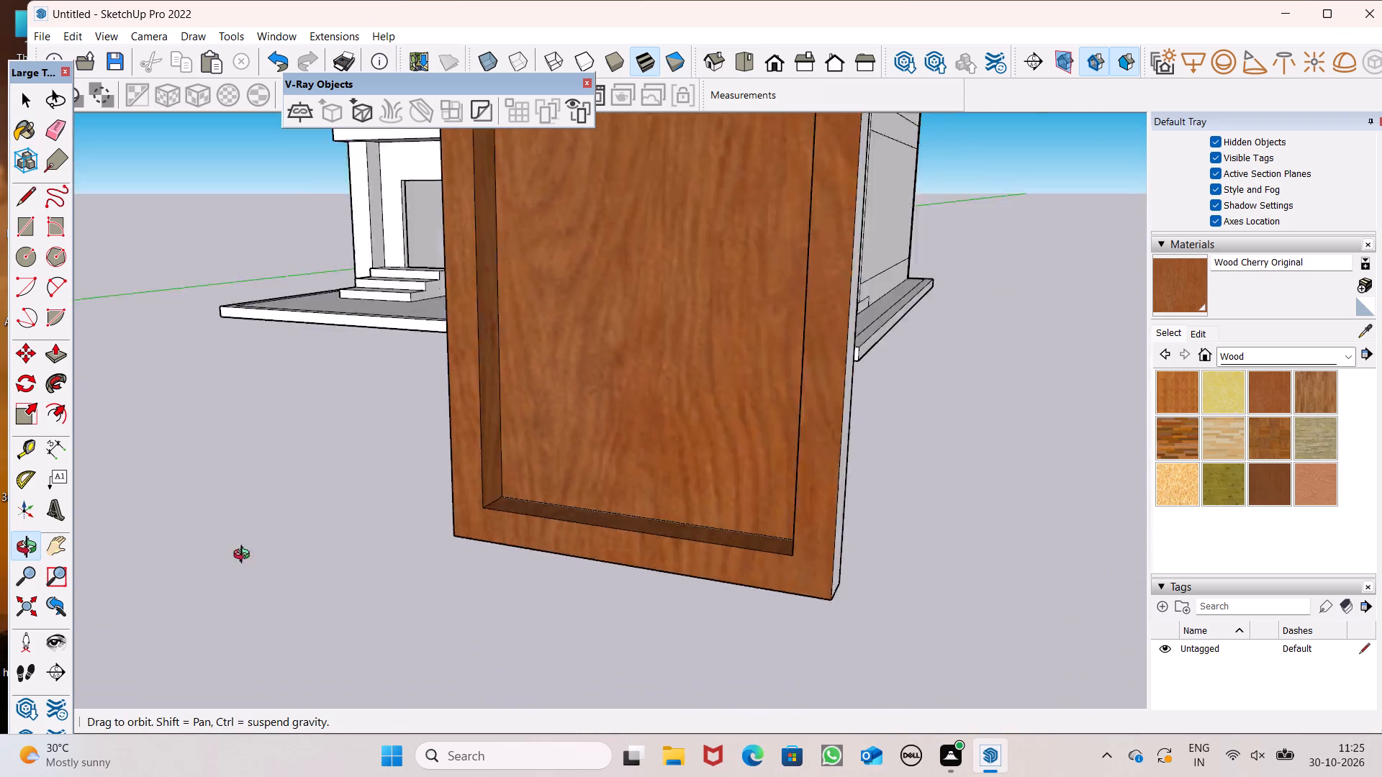
{"action": "middle_click_drag", "start_coordinate": [245, 556], "coordinate": [58, 467]}
{"action": "left_click", "coordinate": [652, 525]}
{"action": "scroll", "coordinate": [649, 532], "scroll_direction": "down", "scroll_amount": 2}
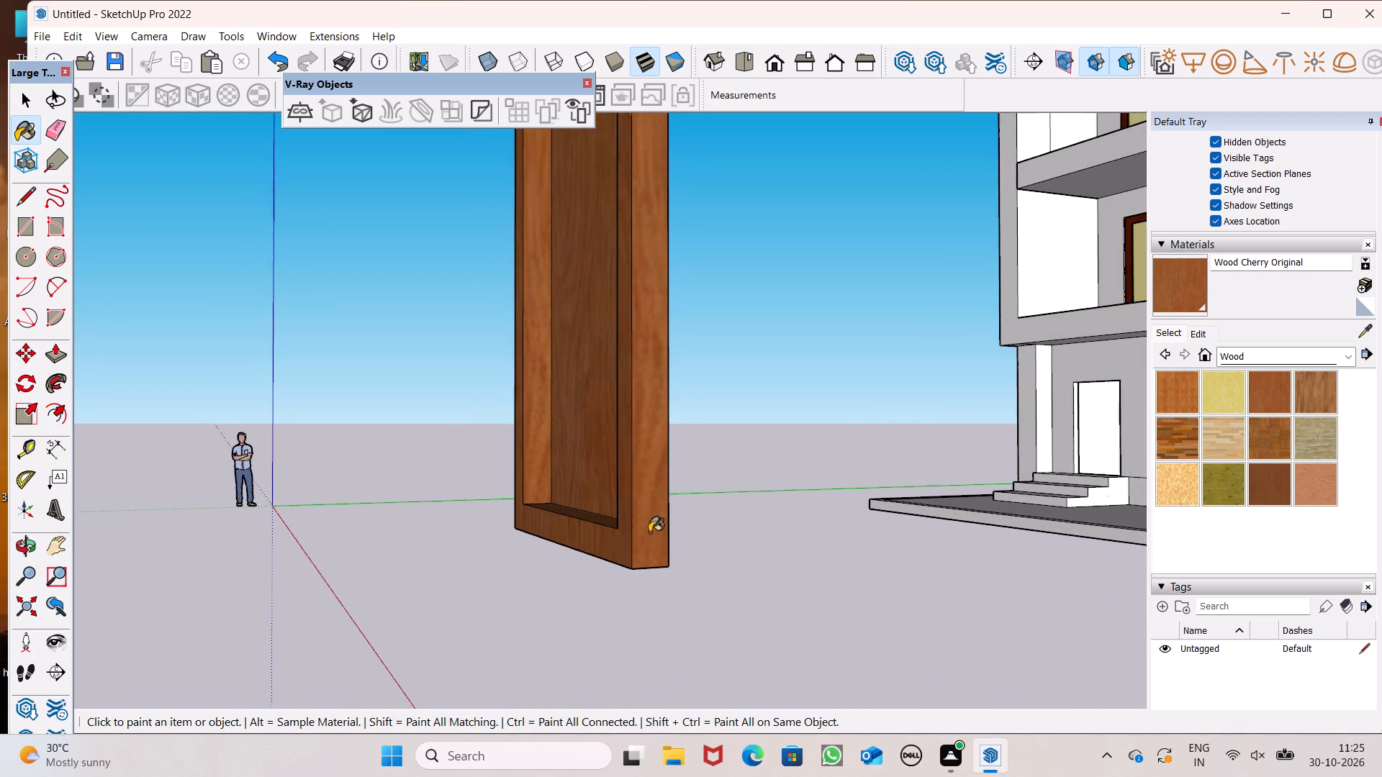
{"action": "scroll", "coordinate": [649, 532], "scroll_direction": "down", "scroll_amount": 2}
{"action": "middle_click_drag", "start_coordinate": [649, 533], "coordinate": [632, 344]}
{"action": "scroll", "coordinate": [633, 347], "scroll_direction": "up", "scroll_amount": 1}
{"action": "left_click", "coordinate": [635, 512]}
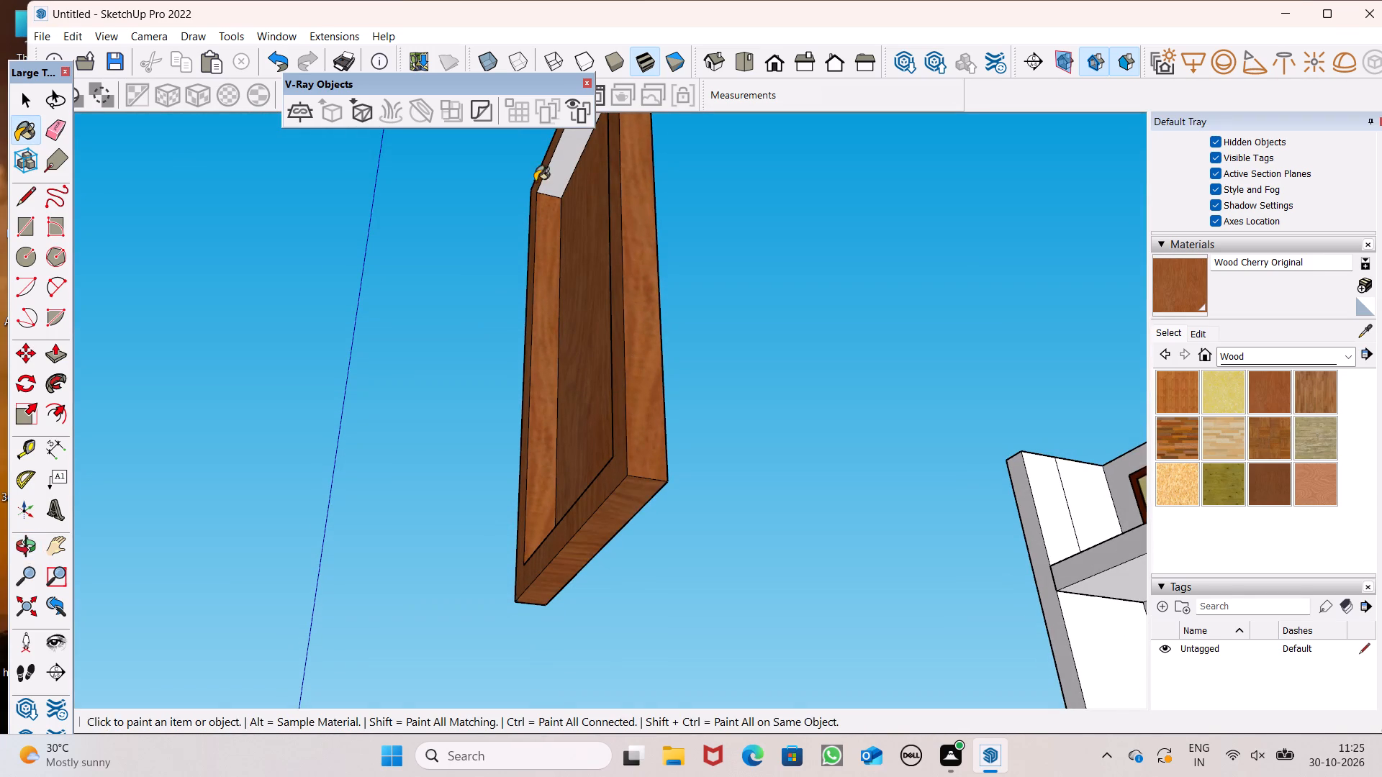
Paint the upper face inside the door's recess and the door's outer top face with Wood Cherry Original.
{"action": "scroll", "coordinate": [543, 148], "scroll_direction": "up", "scroll_amount": 6}
{"action": "scroll", "coordinate": [578, 222], "scroll_direction": "down", "scroll_amount": 6}
{"action": "left_click", "coordinate": [641, 253]}
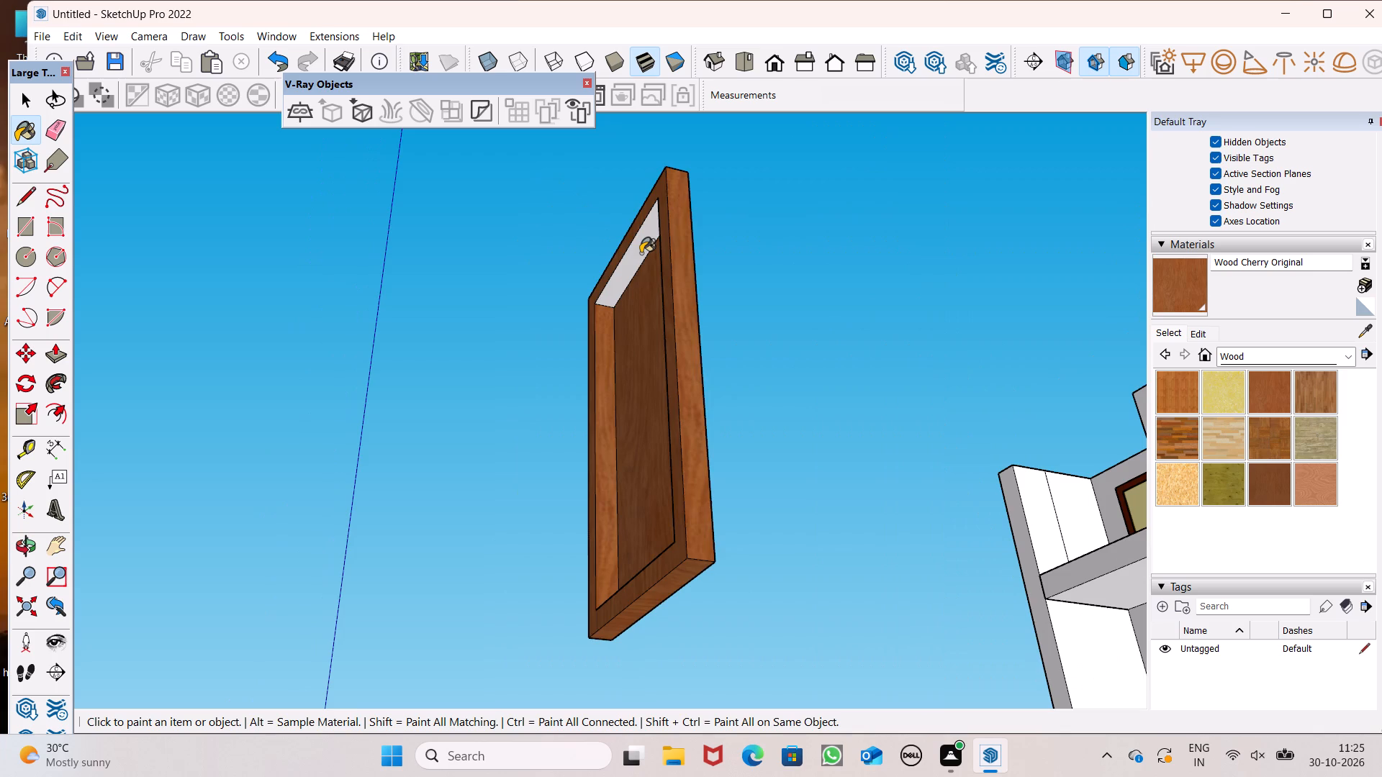
{"action": "scroll", "coordinate": [640, 247], "scroll_direction": "down", "scroll_amount": 7}
{"action": "middle_click_drag", "start_coordinate": [662, 281], "coordinate": [1132, 584]}
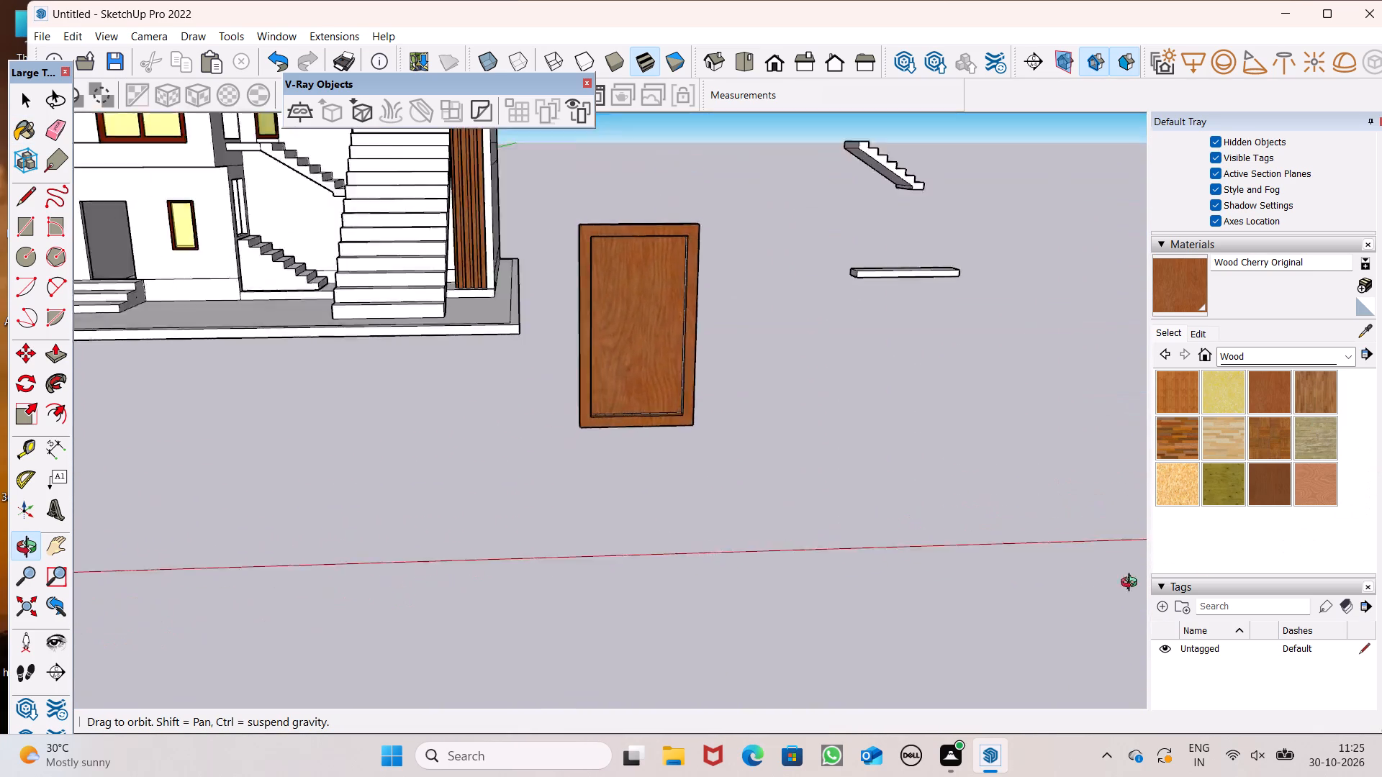
{"action": "middle_click_drag", "start_coordinate": [1132, 584], "coordinate": [1001, 563]}
{"action": "scroll", "coordinate": [723, 269], "scroll_direction": "up", "scroll_amount": 1}
{"action": "middle_click_drag", "start_coordinate": [723, 269], "coordinate": [723, 398]}
{"action": "scroll", "coordinate": [649, 288], "scroll_direction": "down", "scroll_amount": 6}
{"action": "scroll", "coordinate": [623, 462], "scroll_direction": "up", "scroll_amount": 3}
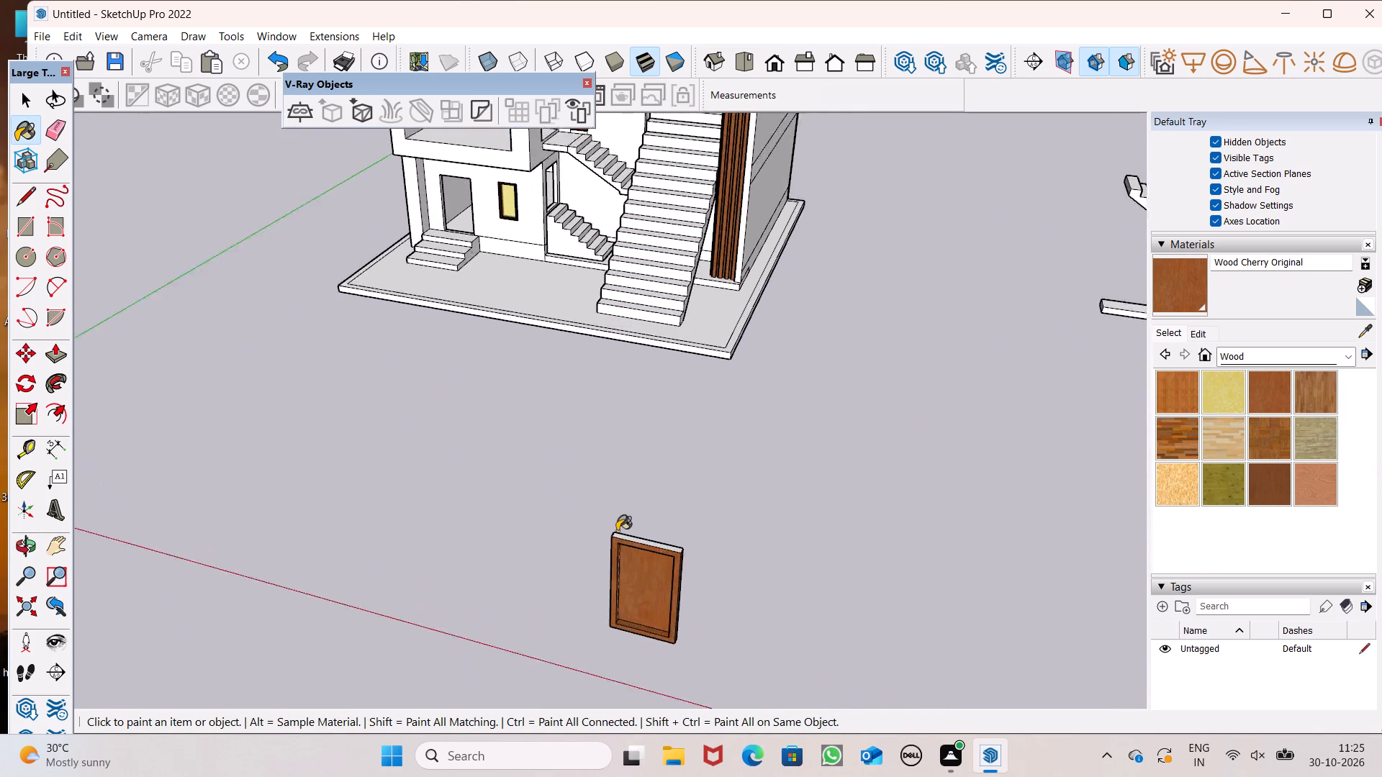
{"action": "scroll", "coordinate": [617, 531], "scroll_direction": "up", "scroll_amount": 2}
{"action": "scroll", "coordinate": [619, 539], "scroll_direction": "down", "scroll_amount": 1}
{"action": "scroll", "coordinate": [620, 539], "scroll_direction": "up", "scroll_amount": 2}
{"action": "scroll", "coordinate": [676, 557], "scroll_direction": "up", "scroll_amount": 8}
{"action": "left_click", "coordinate": [682, 540]}
Paint the border and the central panel on the back of the door with Wood Cherry Original.
{"action": "scroll", "coordinate": [685, 524], "scroll_direction": "down", "scroll_amount": 4}
{"action": "middle_click_drag", "start_coordinate": [625, 565], "coordinate": [541, 540]}
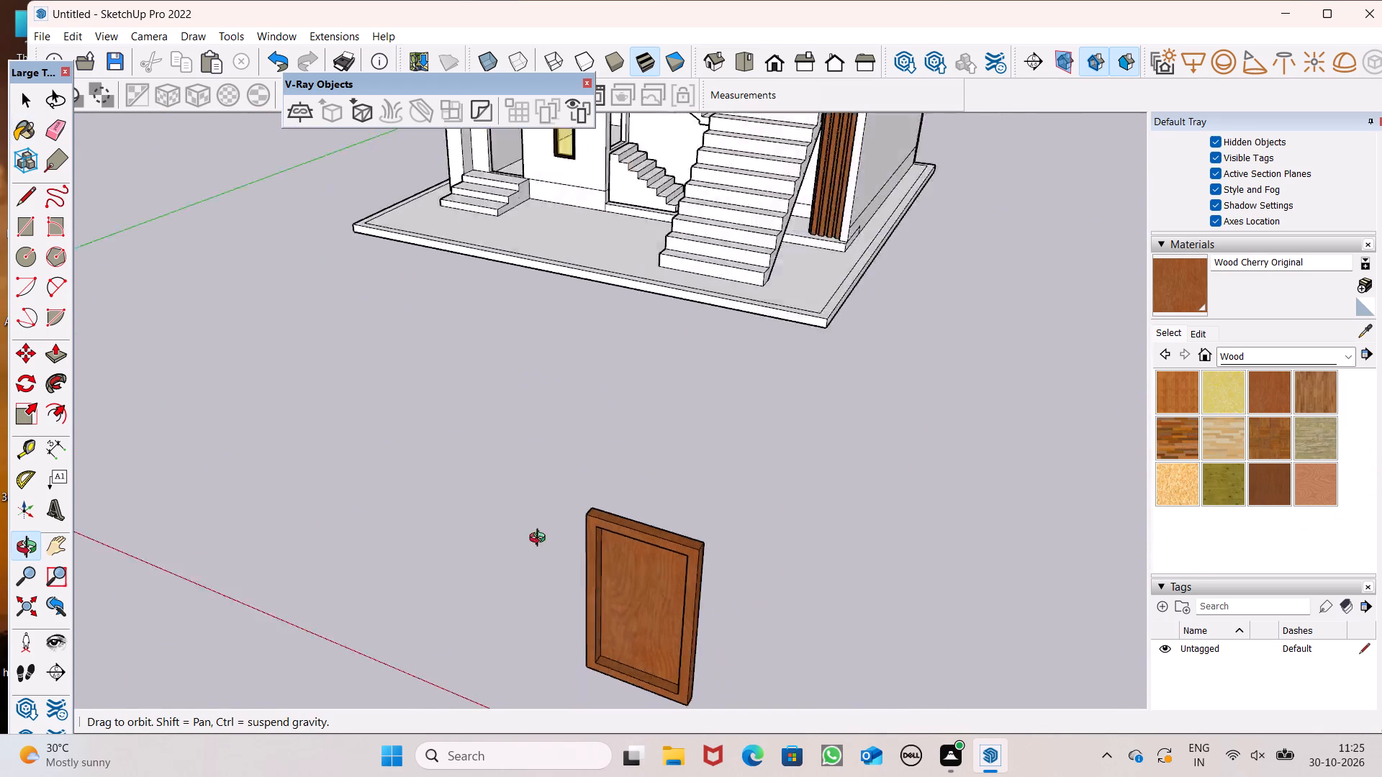
{"action": "middle_click_drag", "start_coordinate": [541, 540], "coordinate": [0, 437]}
{"action": "scroll", "coordinate": [0, 437], "scroll_direction": "up", "scroll_amount": 8}
{"action": "scroll", "coordinate": [569, 526], "scroll_direction": "down", "scroll_amount": 6}
{"action": "scroll", "coordinate": [741, 560], "scroll_direction": "up", "scroll_amount": 2}
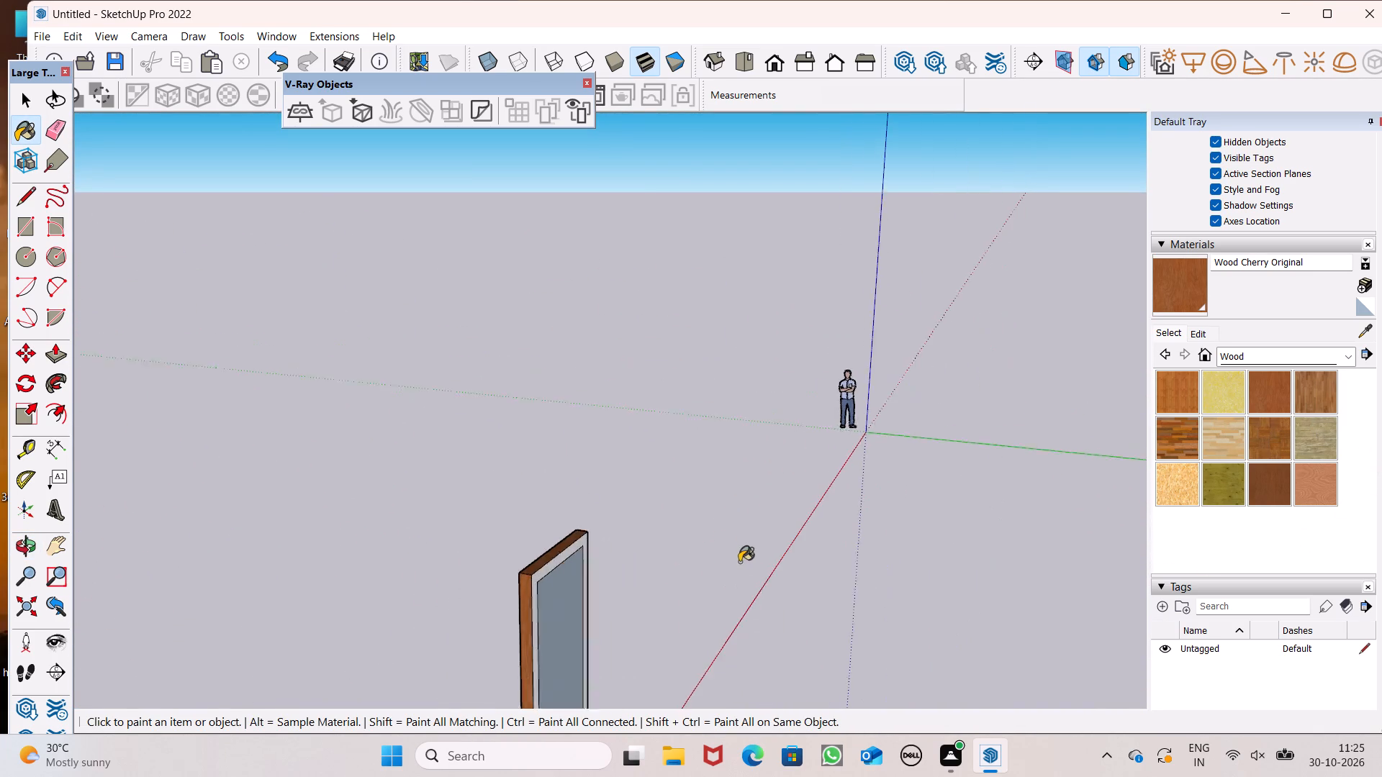
{"action": "scroll", "coordinate": [739, 562], "scroll_direction": "up", "scroll_amount": 4}
{"action": "scroll", "coordinate": [501, 563], "scroll_direction": "down", "scroll_amount": 3}
{"action": "scroll", "coordinate": [286, 532], "scroll_direction": "up", "scroll_amount": 6}
{"action": "left_click", "coordinate": [292, 543]}
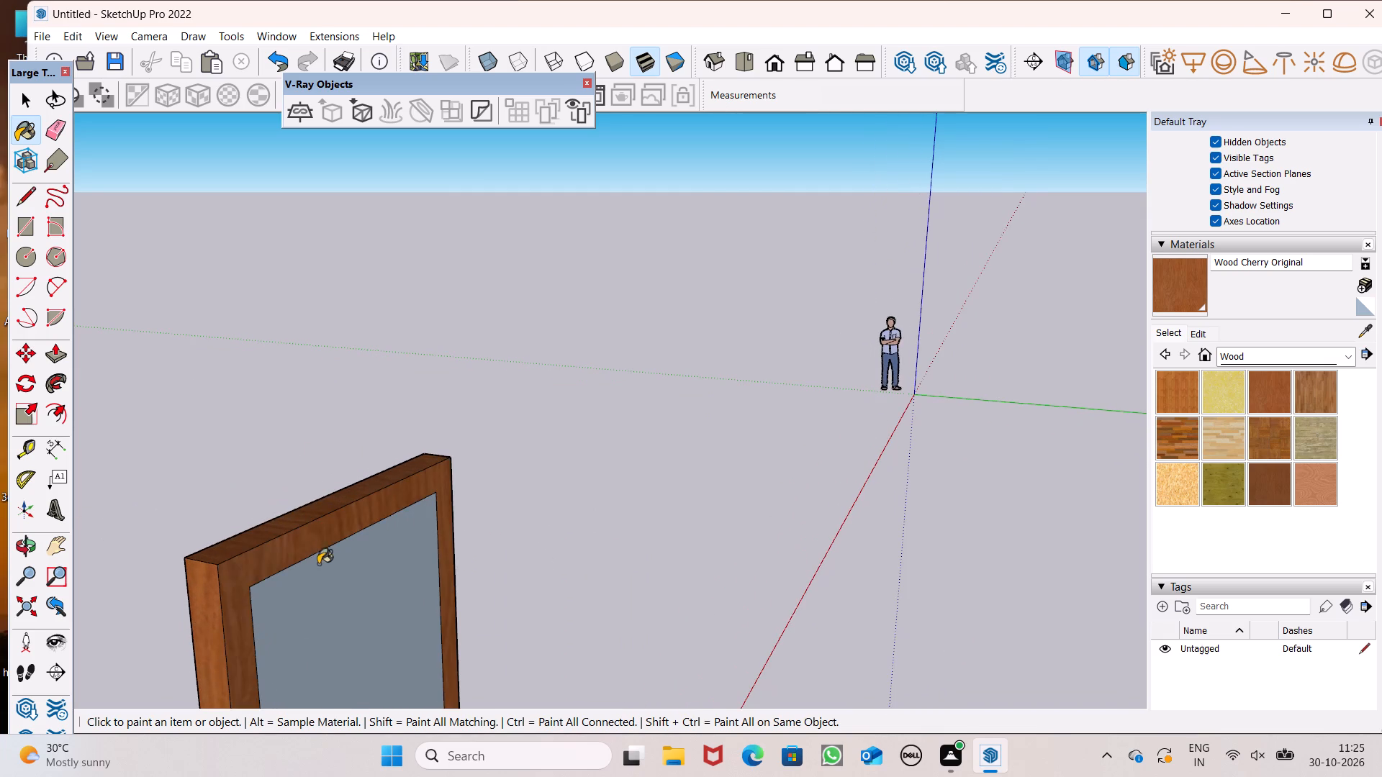
{"action": "left_click", "coordinate": [322, 568]}
Examine the painted door from the front and sides, next to the house.
{"action": "scroll", "coordinate": [320, 469], "scroll_direction": "down", "scroll_amount": 5}
{"action": "middle_click_drag", "start_coordinate": [320, 478], "coordinate": [747, 431]}
{"action": "key", "text": "space"}
{"action": "scroll", "coordinate": [536, 408], "scroll_direction": "down", "scroll_amount": 6}
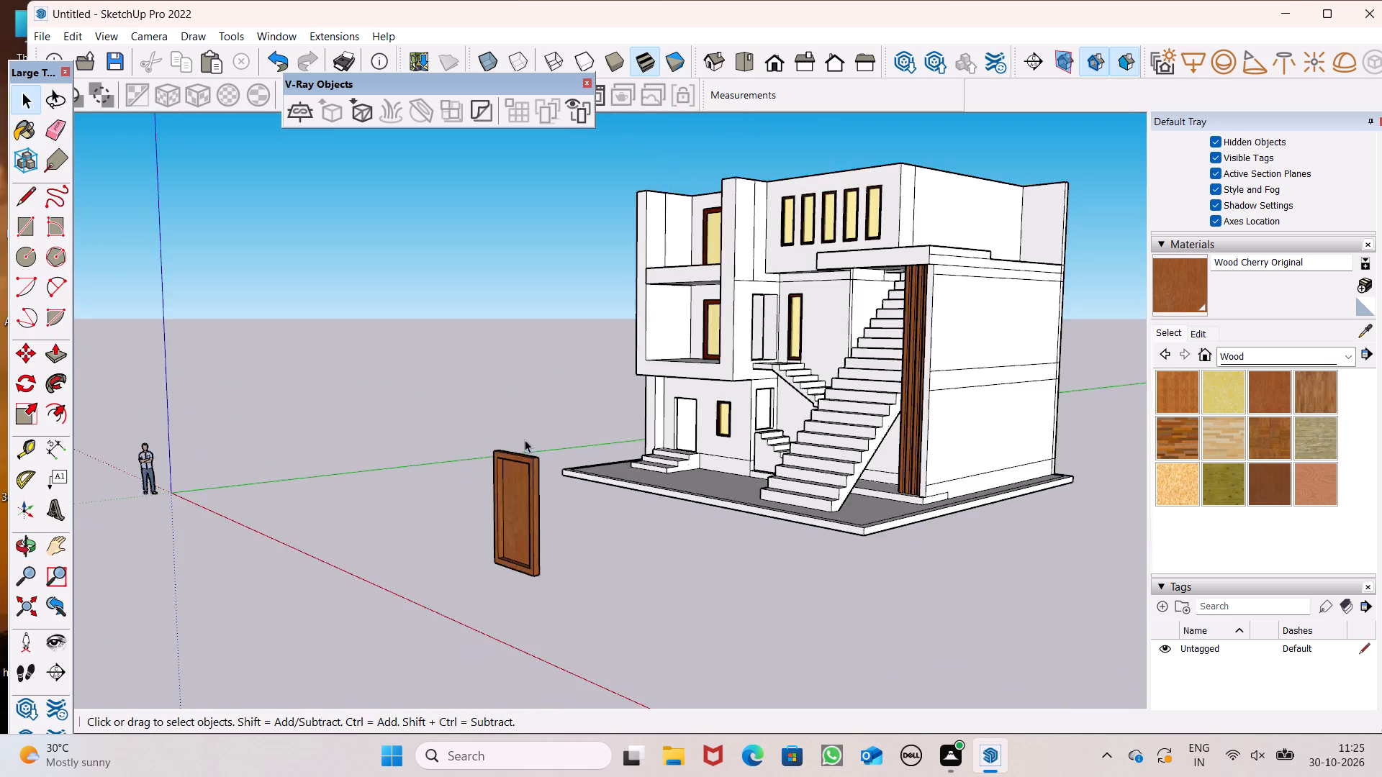
{"action": "middle_click_drag", "start_coordinate": [538, 450], "coordinate": [629, 434]}
{"action": "scroll", "coordinate": [448, 430], "scroll_direction": "down", "scroll_amount": 3}
{"action": "middle_click_drag", "start_coordinate": [563, 553], "coordinate": [677, 589]}
{"action": "scroll", "coordinate": [723, 557], "scroll_direction": "up", "scroll_amount": 6}
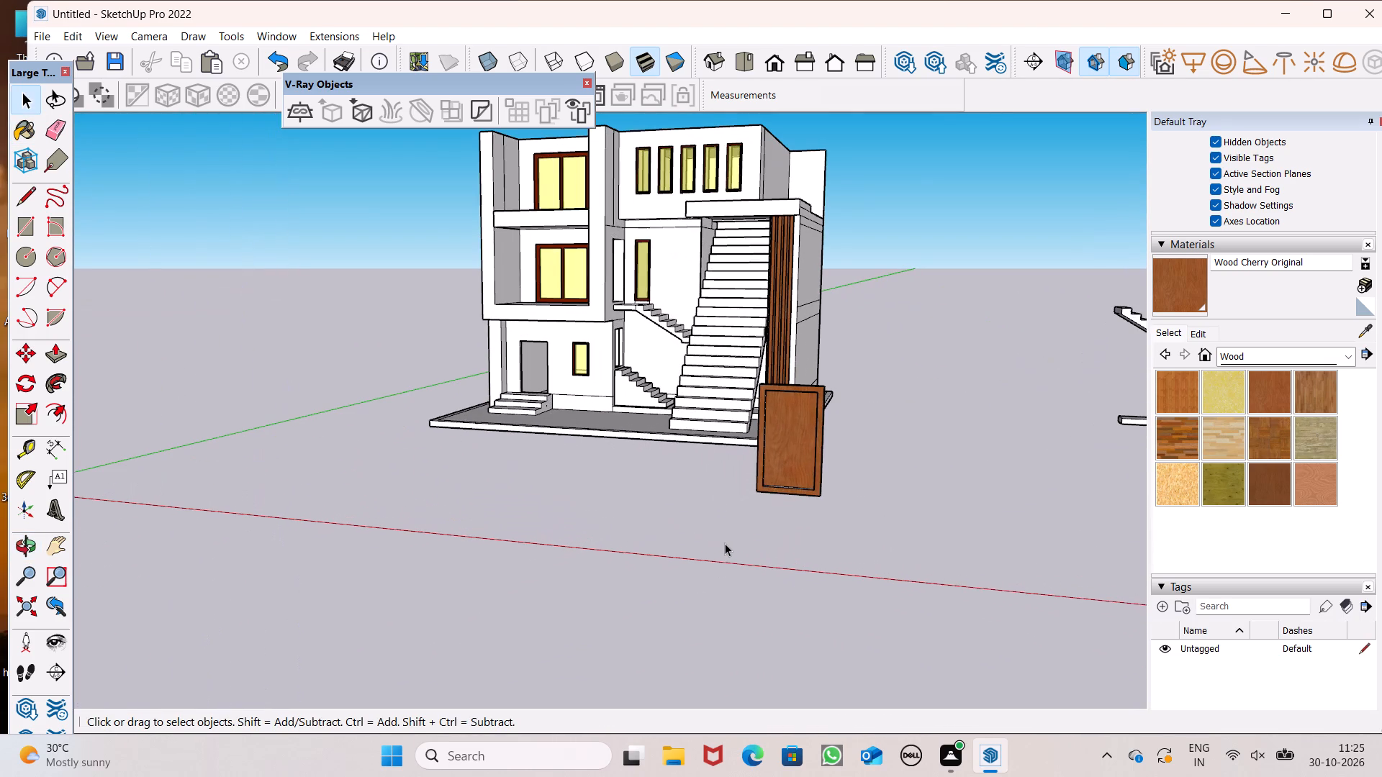
{"action": "scroll", "coordinate": [685, 519], "scroll_direction": "down", "scroll_amount": 1}
{"action": "middle_click_drag", "start_coordinate": [745, 530], "coordinate": [746, 530]}
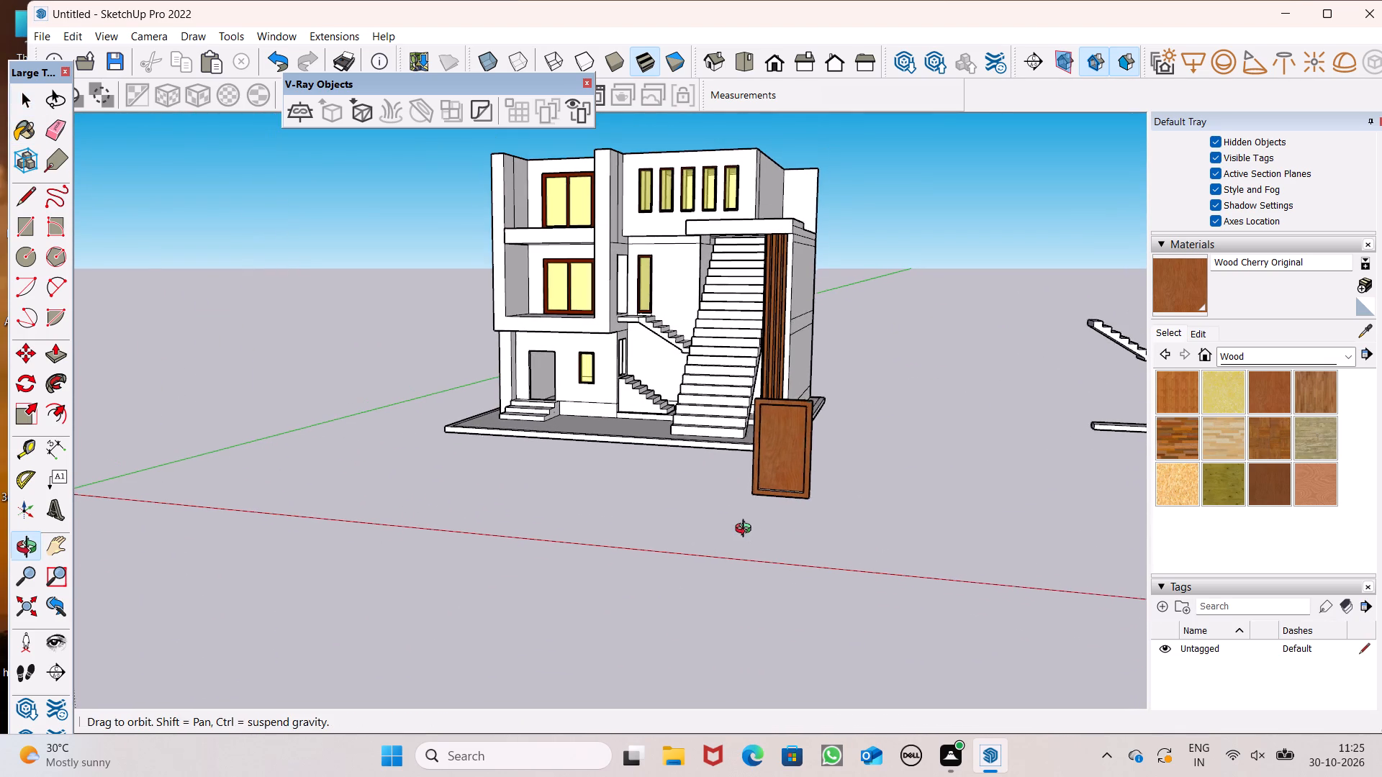
{"action": "middle_click_drag", "start_coordinate": [746, 530], "coordinate": [767, 545]}
{"action": "scroll", "coordinate": [840, 496], "scroll_direction": "up", "scroll_amount": 3}
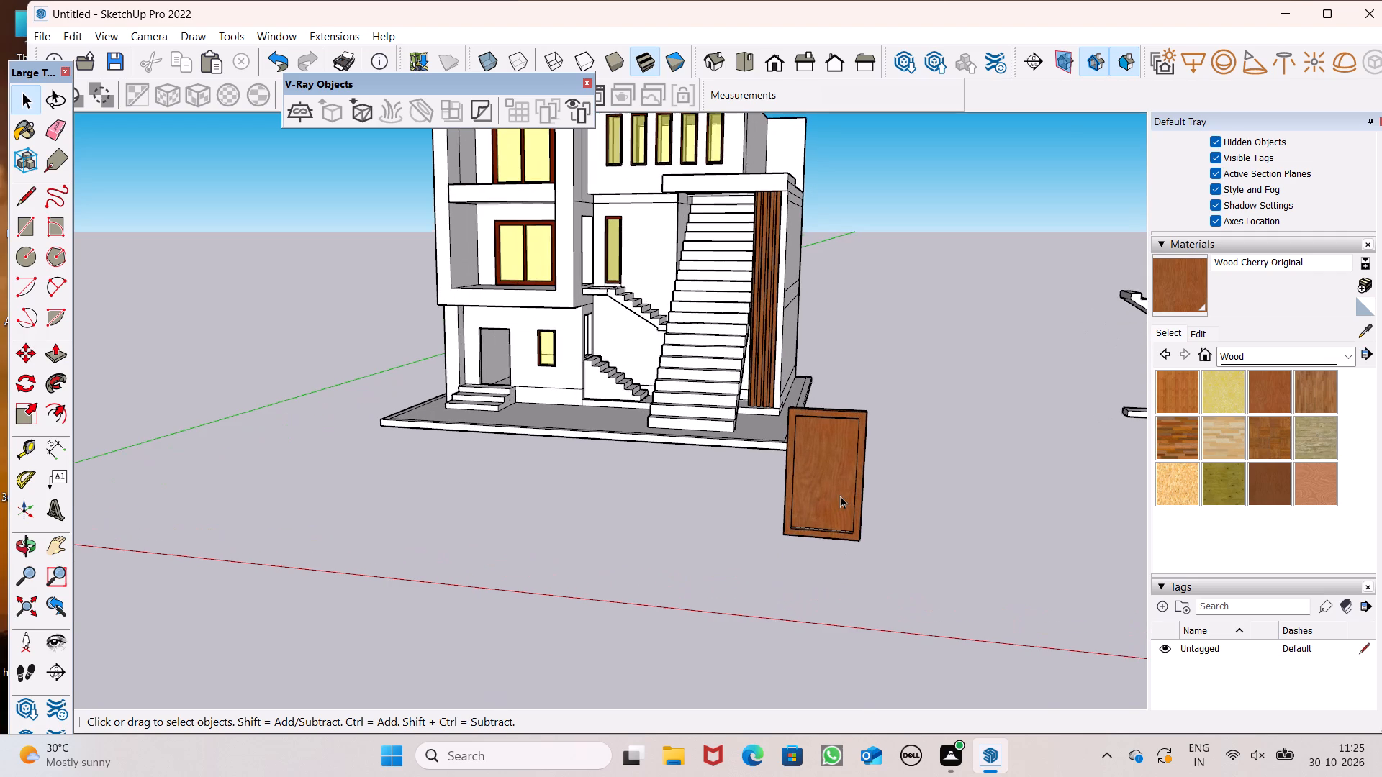
{"action": "scroll", "coordinate": [839, 461], "scroll_direction": "up", "scroll_amount": 8}
{"action": "middle_click", "coordinate": [814, 499]}
{"action": "middle_click", "coordinate": [816, 496]}
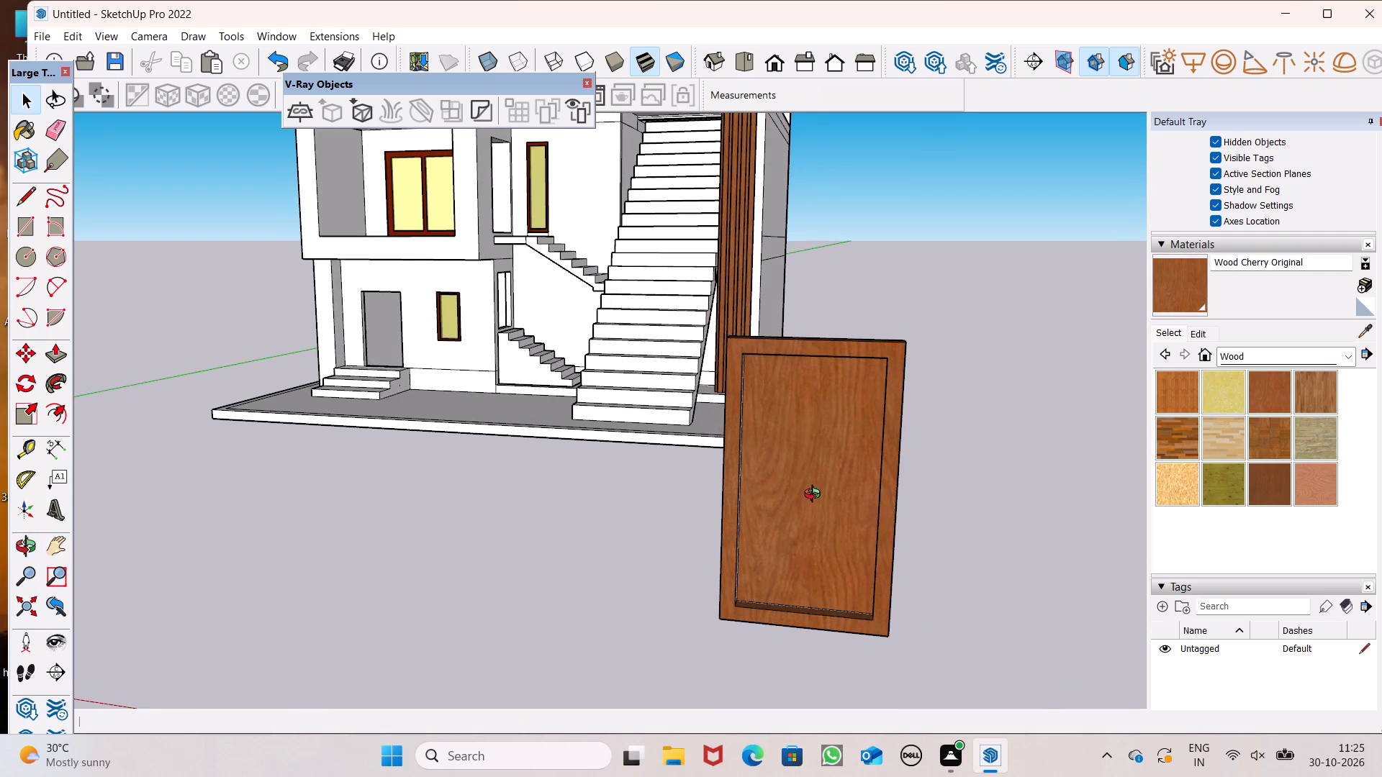
{"action": "scroll", "coordinate": [816, 496], "scroll_direction": "down", "scroll_amount": 1}
{"action": "middle_click_drag", "start_coordinate": [844, 506], "coordinate": [895, 476]}
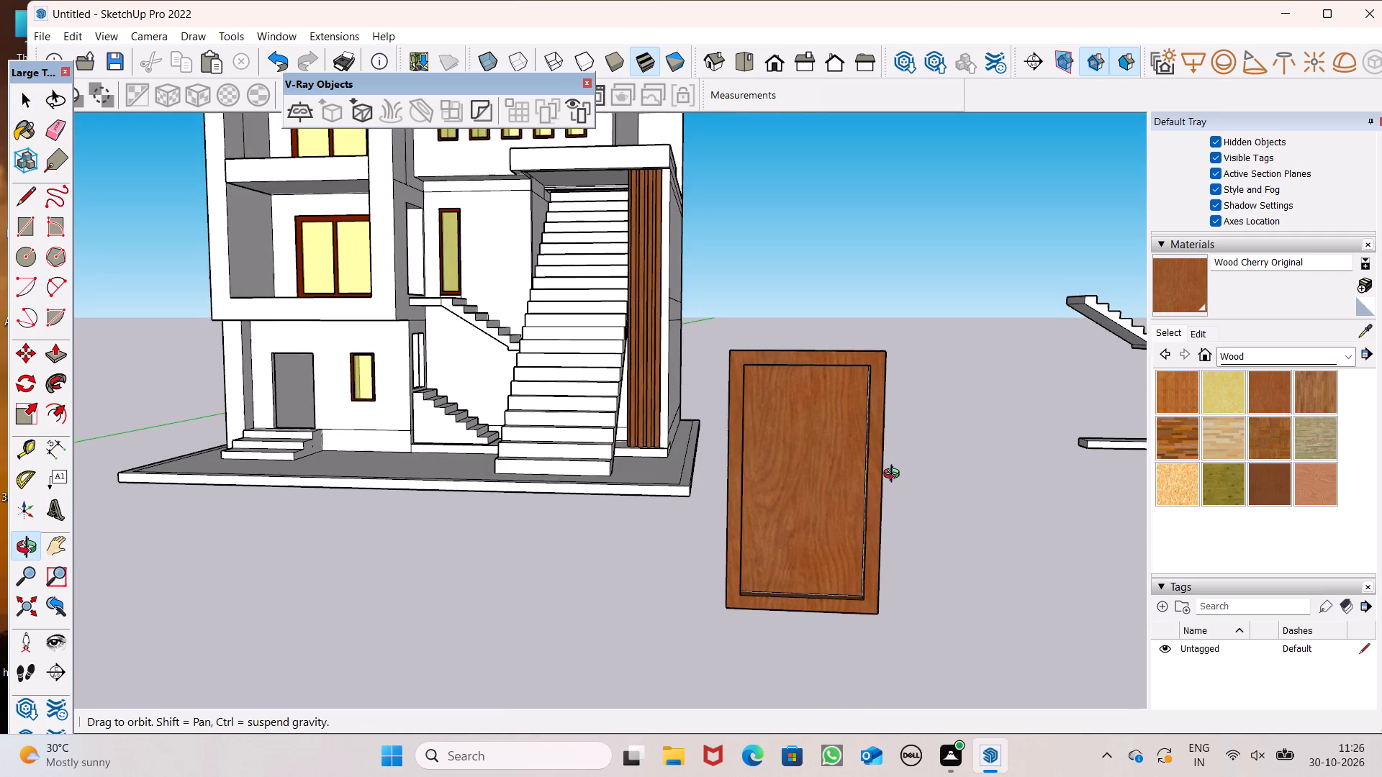
{"action": "middle_click_drag", "start_coordinate": [895, 476], "coordinate": [898, 494]}
{"action": "scroll", "coordinate": [821, 486], "scroll_direction": "up", "scroll_amount": 7}
{"action": "scroll", "coordinate": [785, 495], "scroll_direction": "down", "scroll_amount": 1}
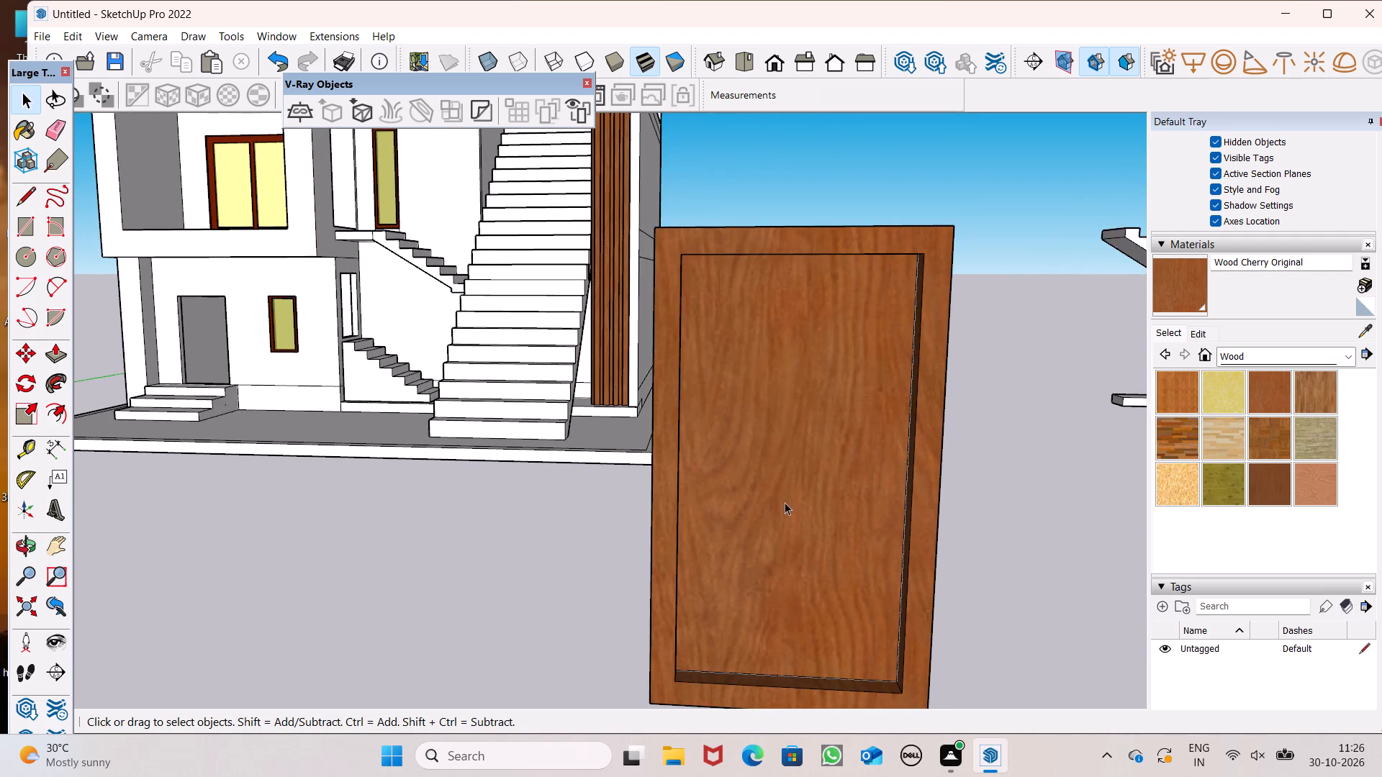
{"action": "middle_click_drag", "start_coordinate": [787, 503], "coordinate": [789, 512]}
{"action": "scroll", "coordinate": [792, 518], "scroll_direction": "down", "scroll_amount": 1}
{"action": "middle_click_drag", "start_coordinate": [810, 549], "coordinate": [834, 547]}
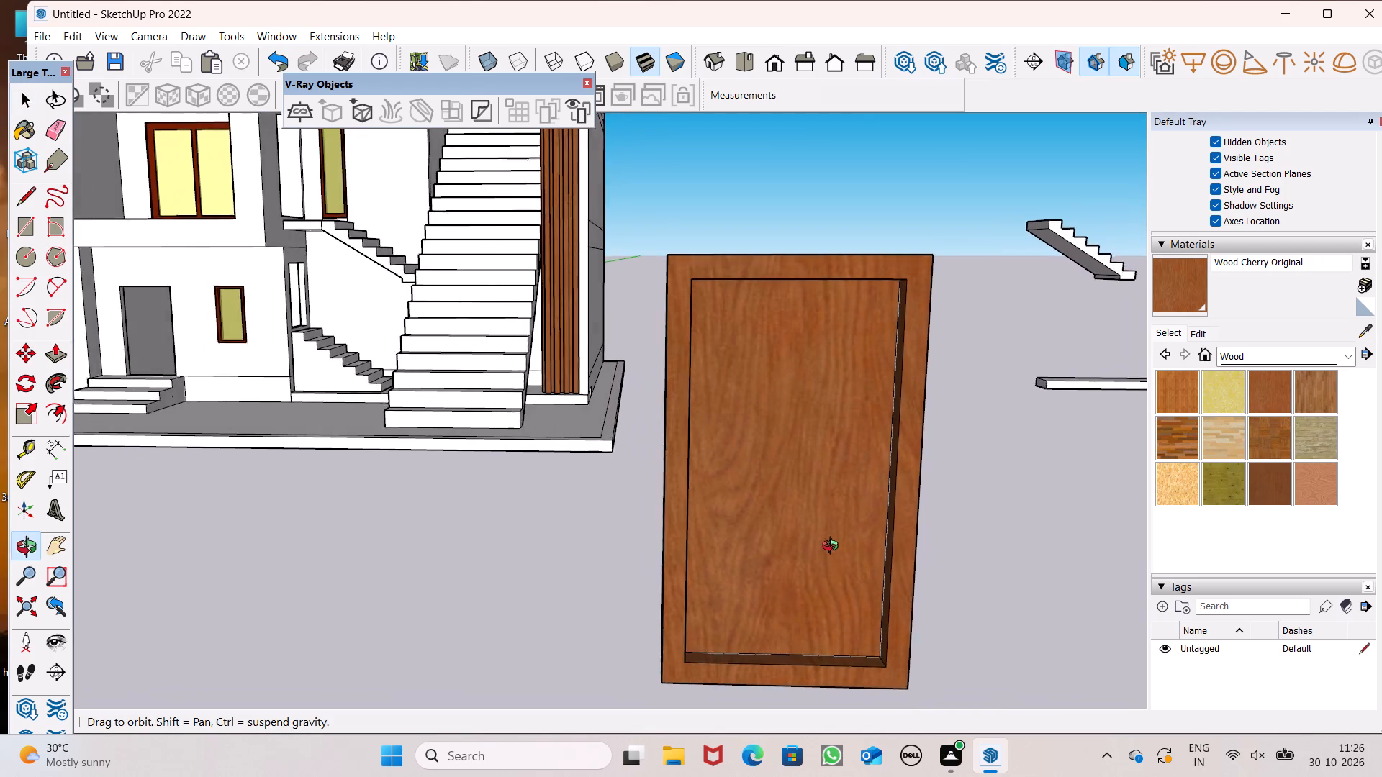
{"action": "middle_click_drag", "start_coordinate": [834, 547], "coordinate": [800, 554]}
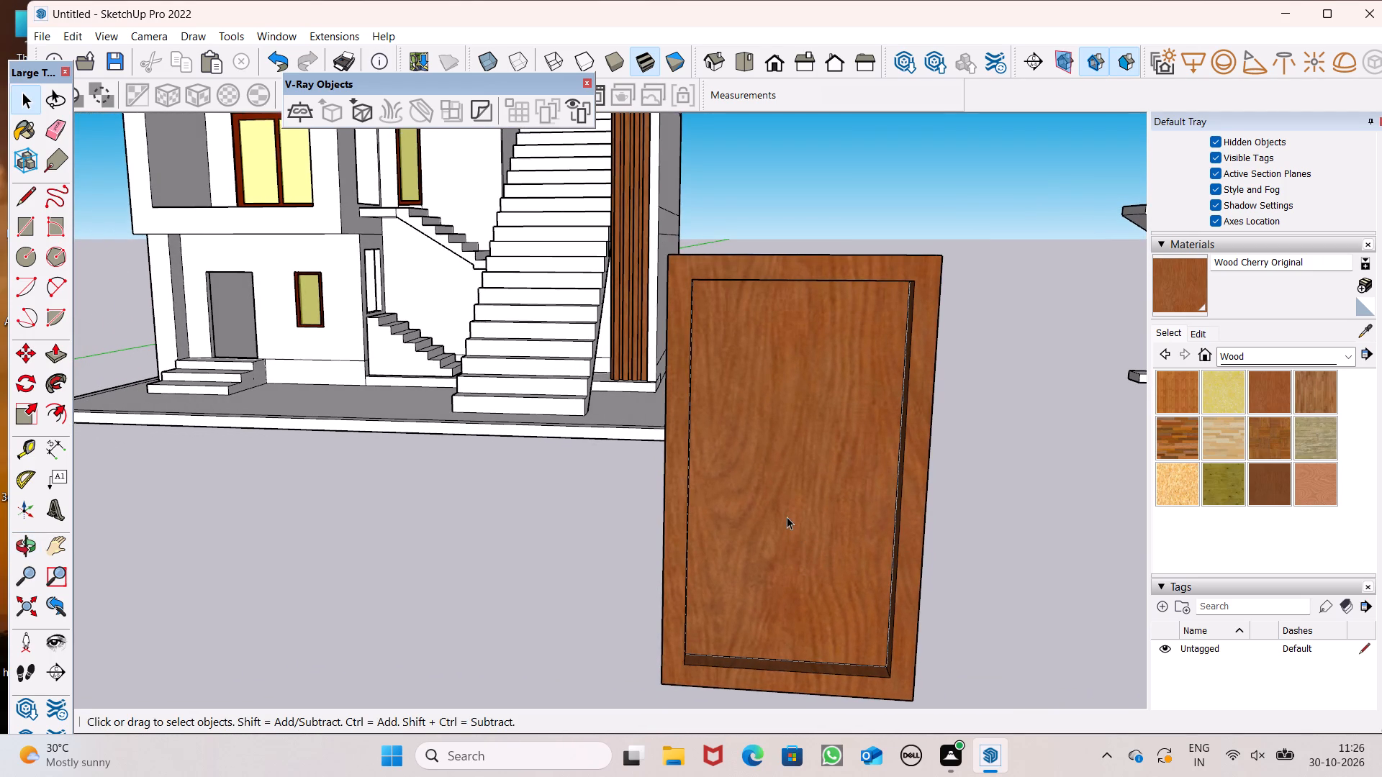
Draw a narrow upright handle rectangle of about 1' 7 3/8" by 2 7/16" on the door panel, near its right edge.
{"action": "left_click", "coordinate": [22, 231]}
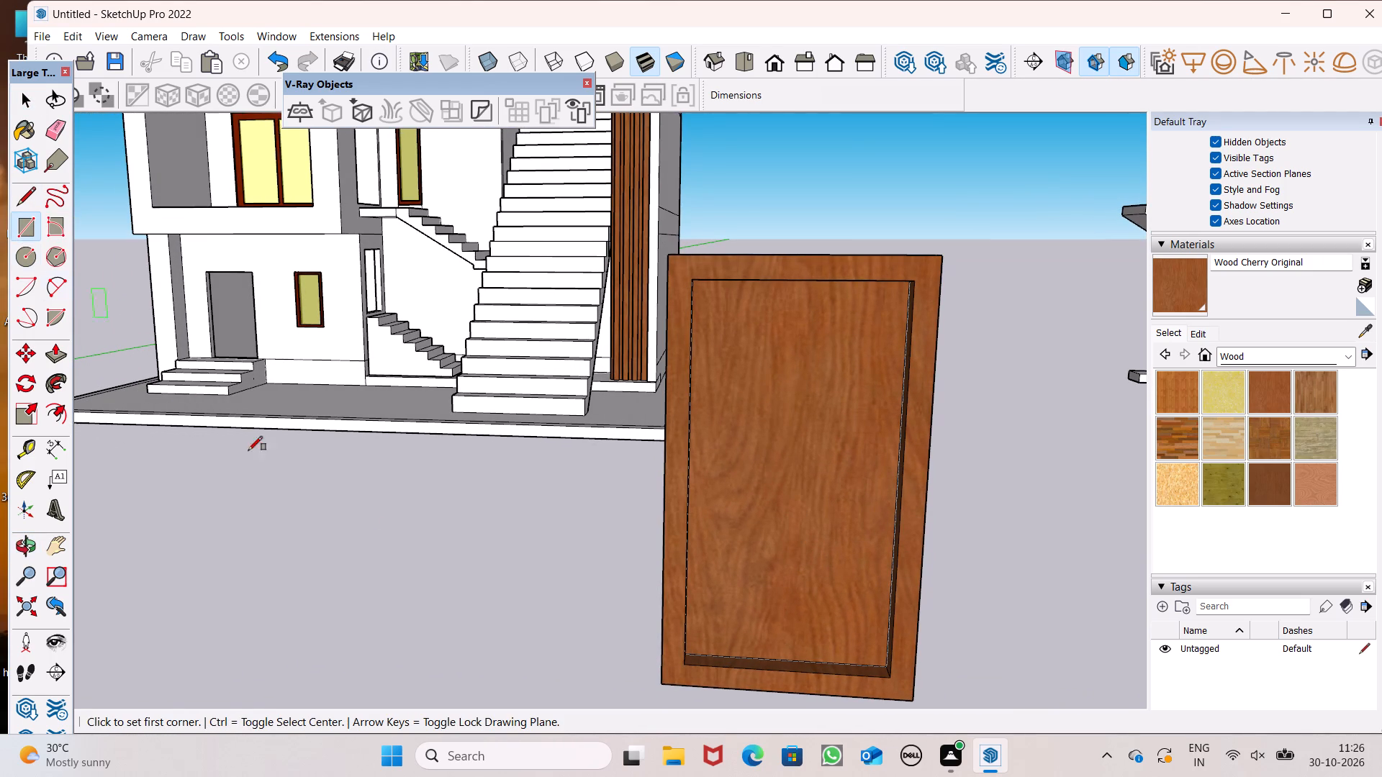
{"action": "scroll", "coordinate": [841, 538], "scroll_direction": "down", "scroll_amount": 1}
{"action": "scroll", "coordinate": [841, 538], "scroll_direction": "up", "scroll_amount": 3}
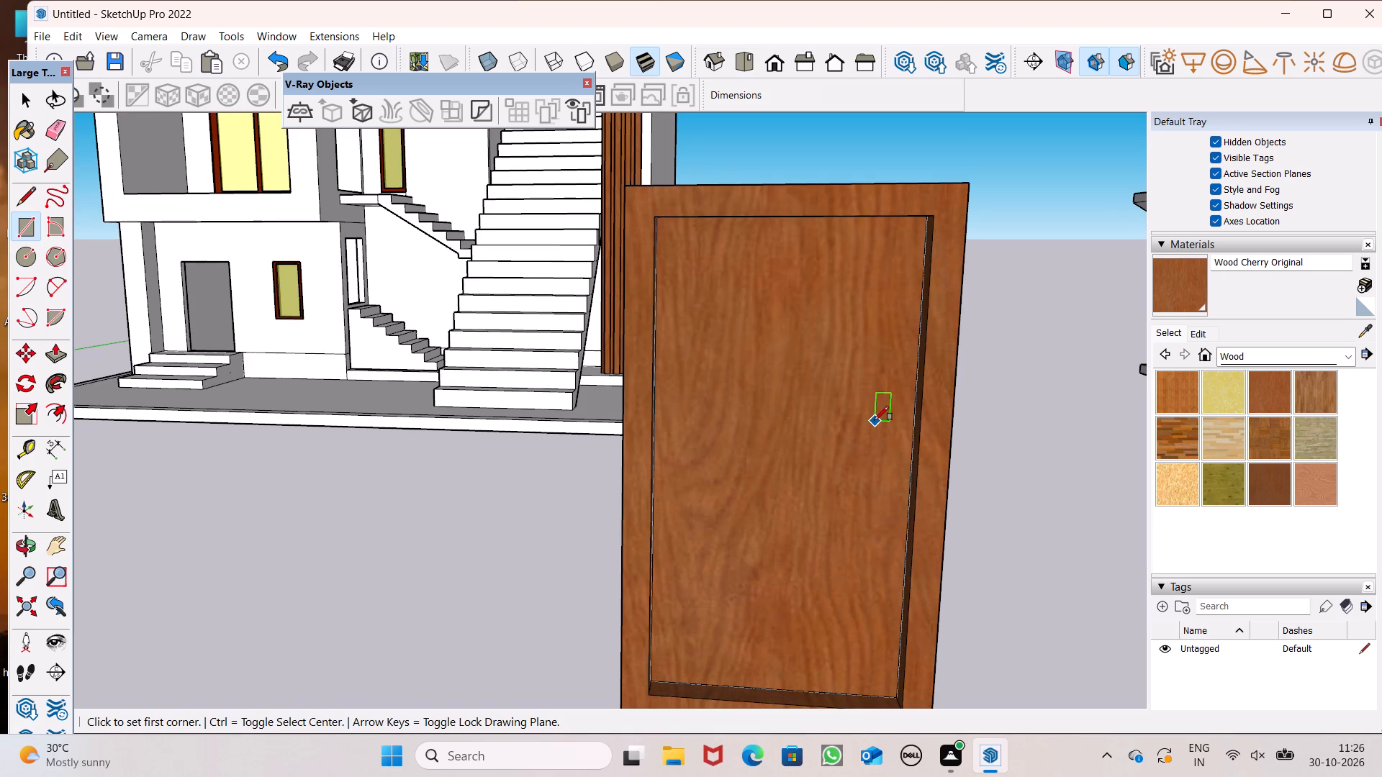
{"action": "left_click", "coordinate": [874, 424]}
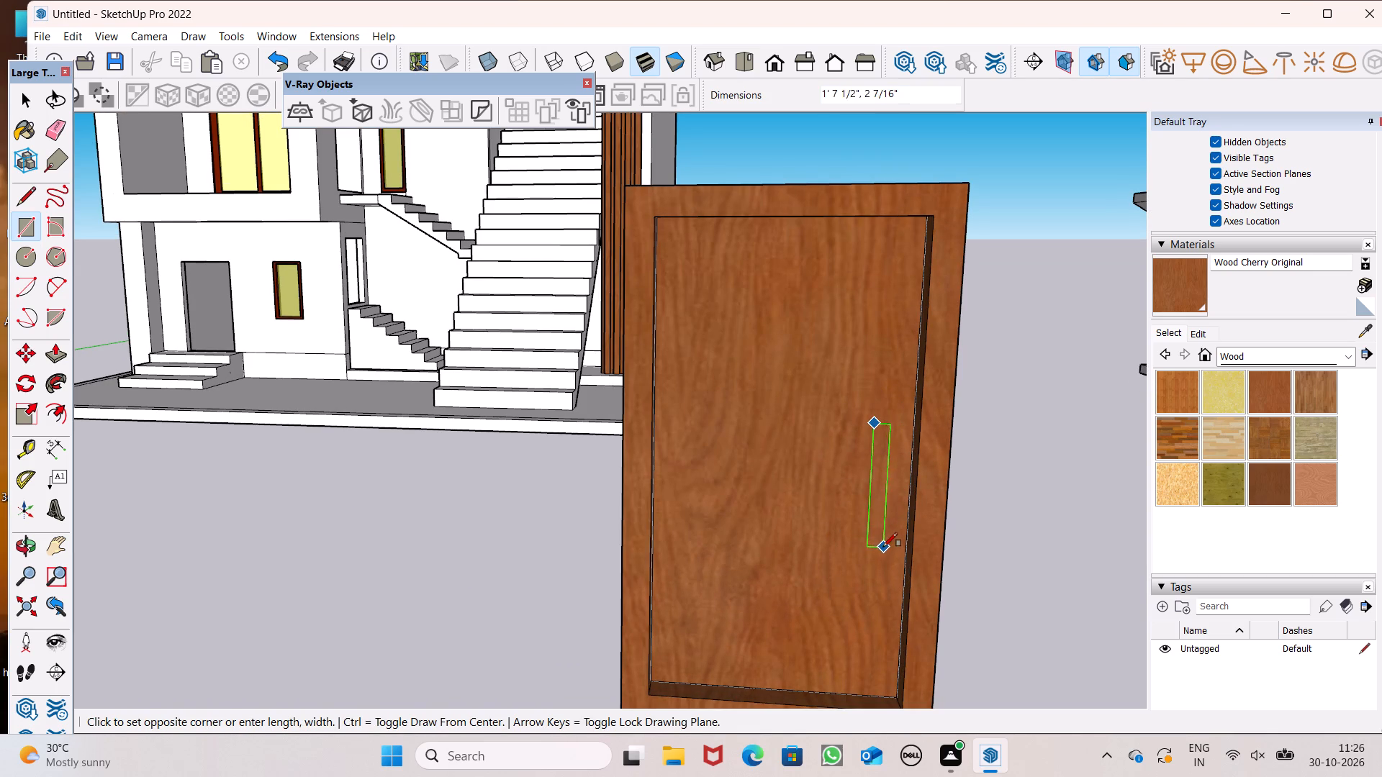
{"action": "left_click", "coordinate": [883, 547]}
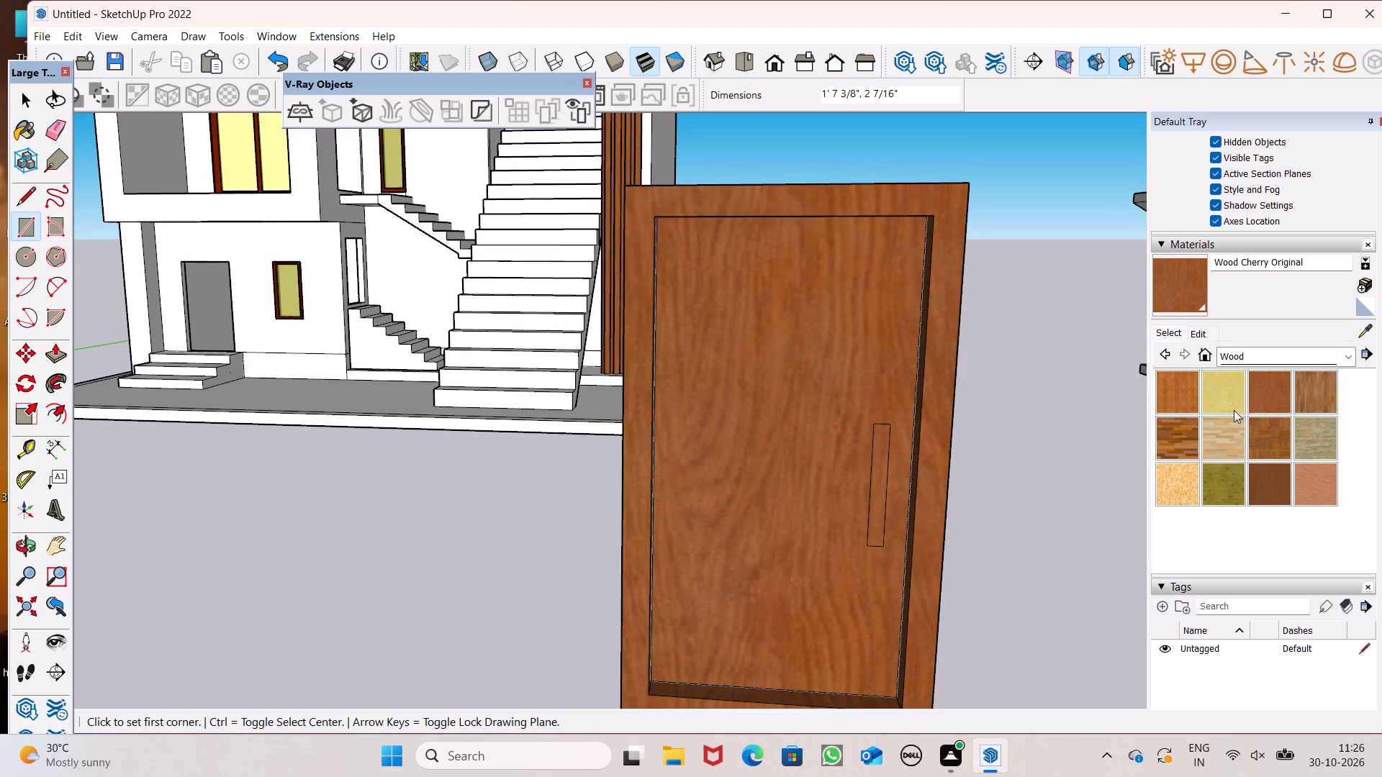
{"action": "key", "text": "space"}
Paint the door's handle rectangle with Metal Seamed from the Metal materials.
{"action": "left_click", "coordinate": [1260, 363]}
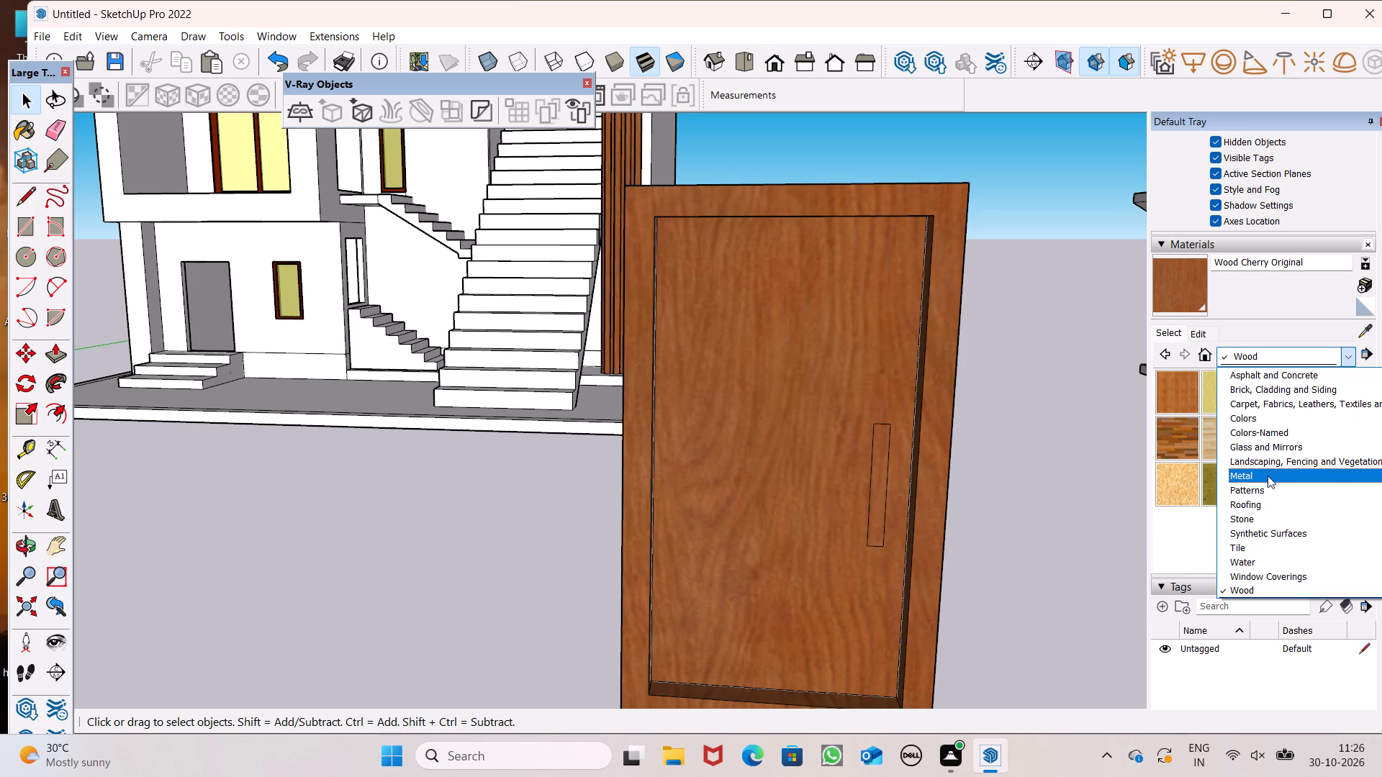
{"action": "left_click", "coordinate": [1262, 479]}
{"action": "left_click", "coordinate": [1270, 447]}
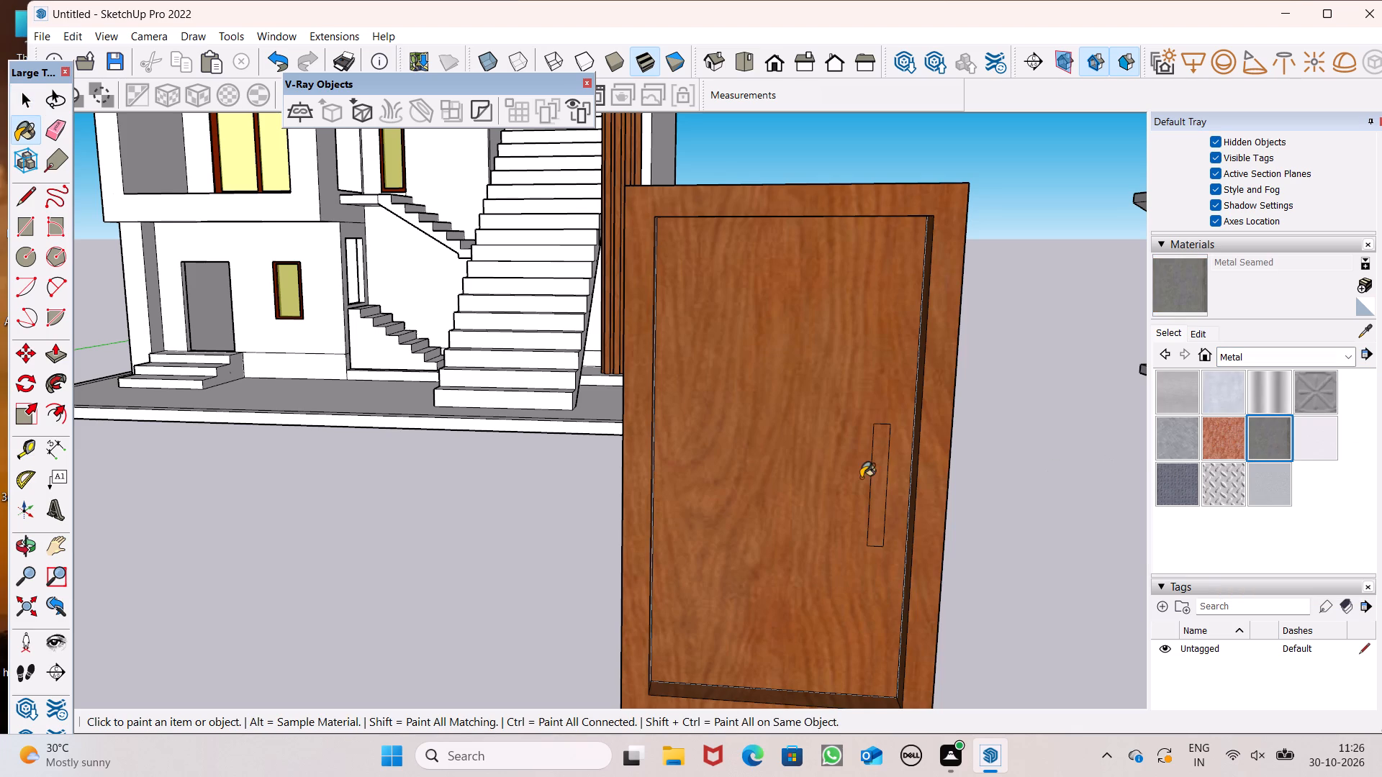
{"action": "left_click", "coordinate": [883, 477]}
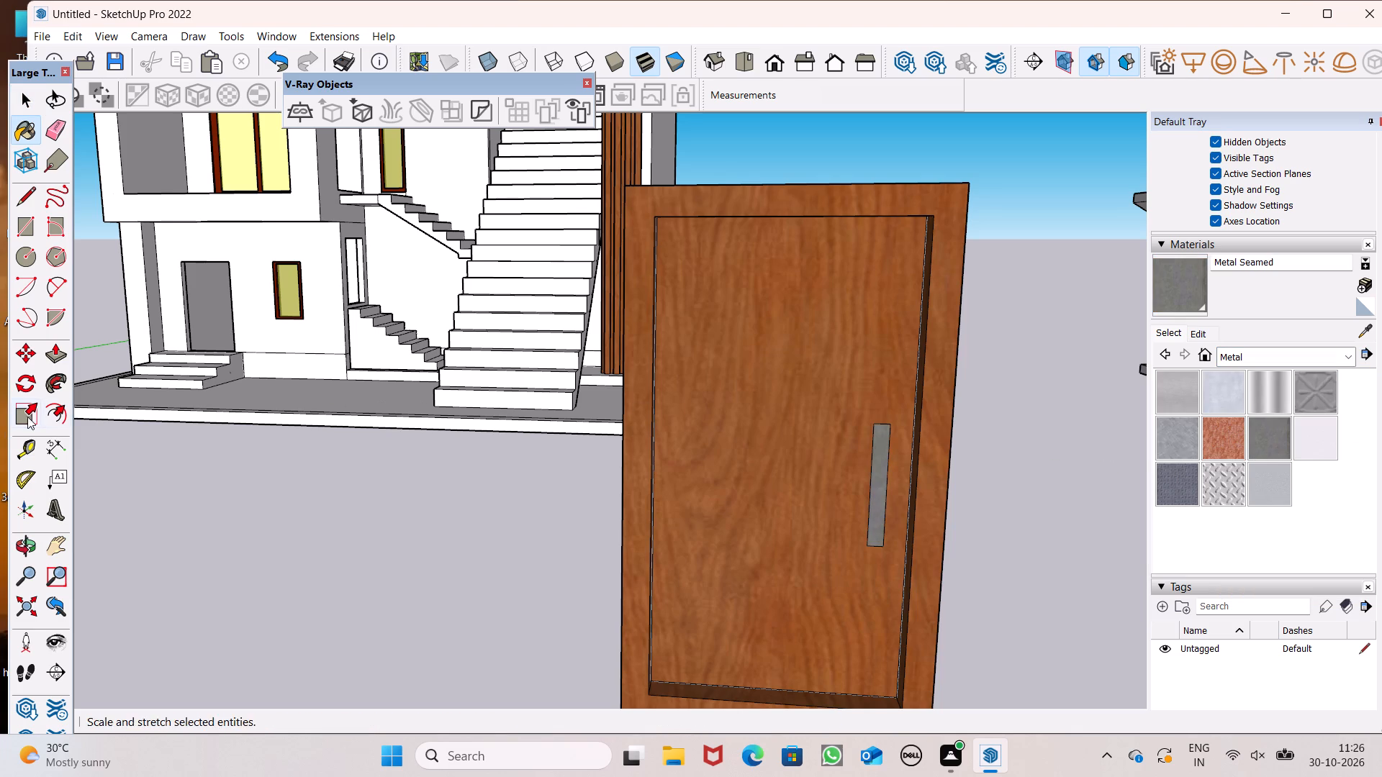
Pull the metal handle face out from the door panel by about 2 15/16".
{"action": "left_click", "coordinate": [57, 343]}
{"action": "scroll", "coordinate": [175, 365], "scroll_direction": "down", "scroll_amount": 3}
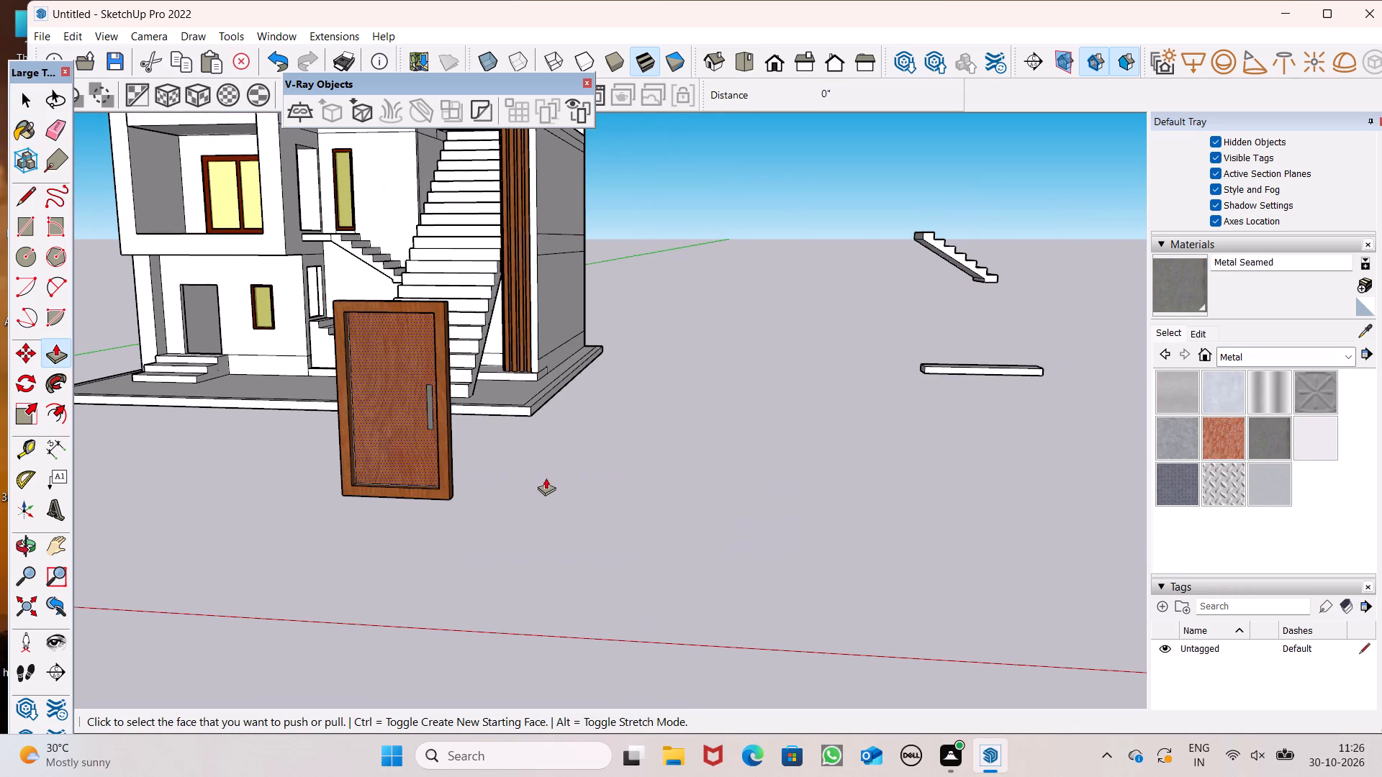
{"action": "middle_click_drag", "start_coordinate": [540, 486], "coordinate": [599, 537]}
{"action": "scroll", "coordinate": [645, 534], "scroll_direction": "down", "scroll_amount": 3}
{"action": "scroll", "coordinate": [647, 665], "scroll_direction": "up", "scroll_amount": 7}
{"action": "scroll", "coordinate": [715, 576], "scroll_direction": "up", "scroll_amount": 3}
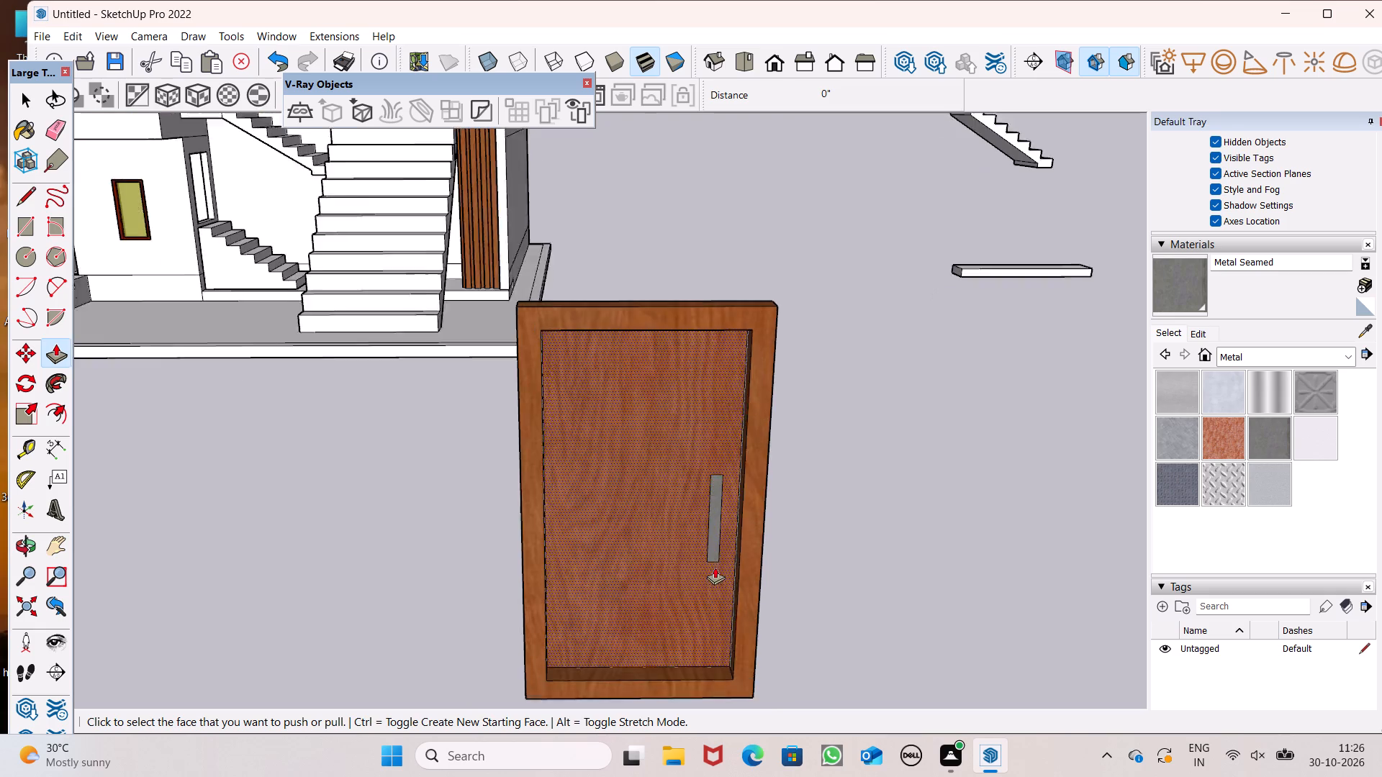
{"action": "scroll", "coordinate": [715, 567], "scroll_direction": "up", "scroll_amount": 11}
{"action": "left_click_drag", "start_coordinate": [711, 540], "coordinate": [713, 560]}
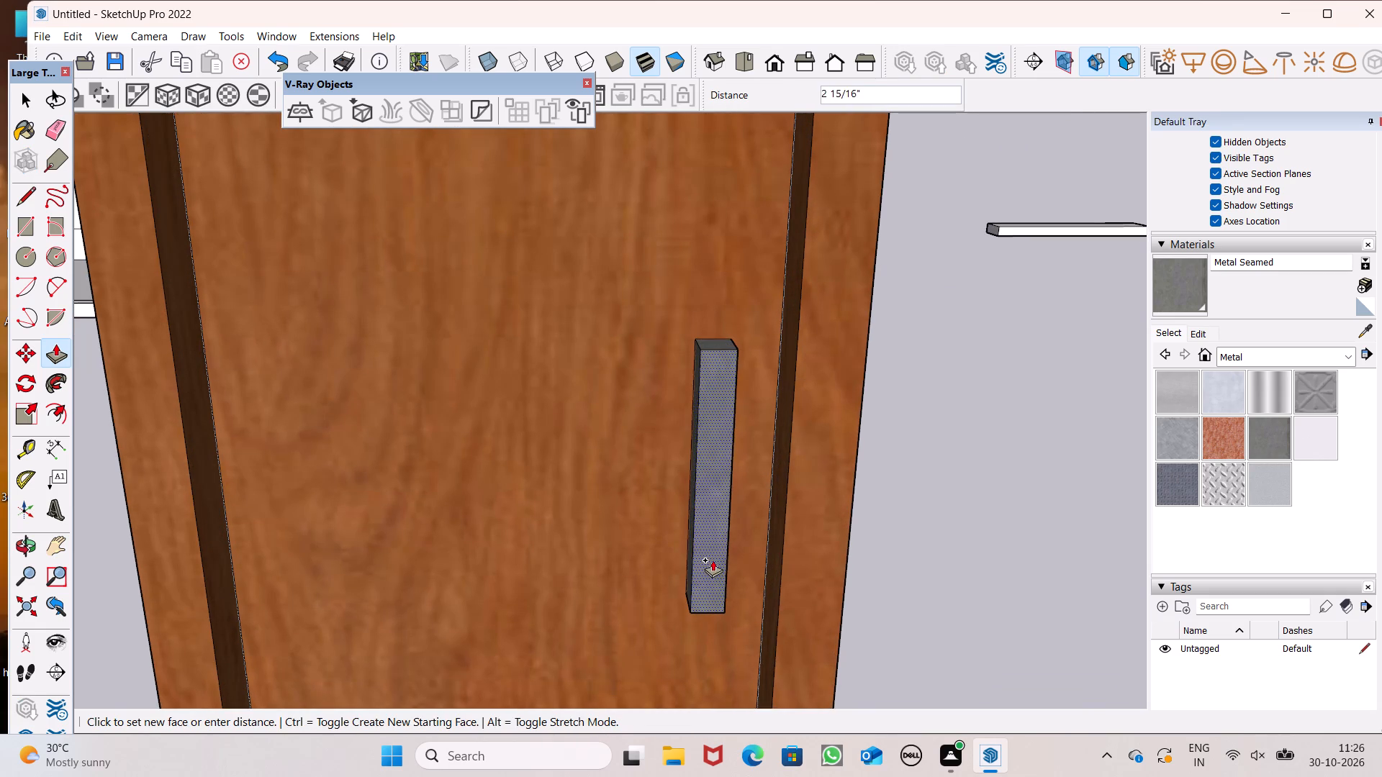
{"action": "left_click_drag", "start_coordinate": [713, 560], "coordinate": [713, 560]}
{"action": "scroll", "coordinate": [587, 482], "scroll_direction": "down", "scroll_amount": 7}
{"action": "key", "text": "space"}
{"action": "left_click", "coordinate": [935, 444]}
Select the whole door with its handle and make it a group.
{"action": "scroll", "coordinate": [897, 455], "scroll_direction": "down", "scroll_amount": 4}
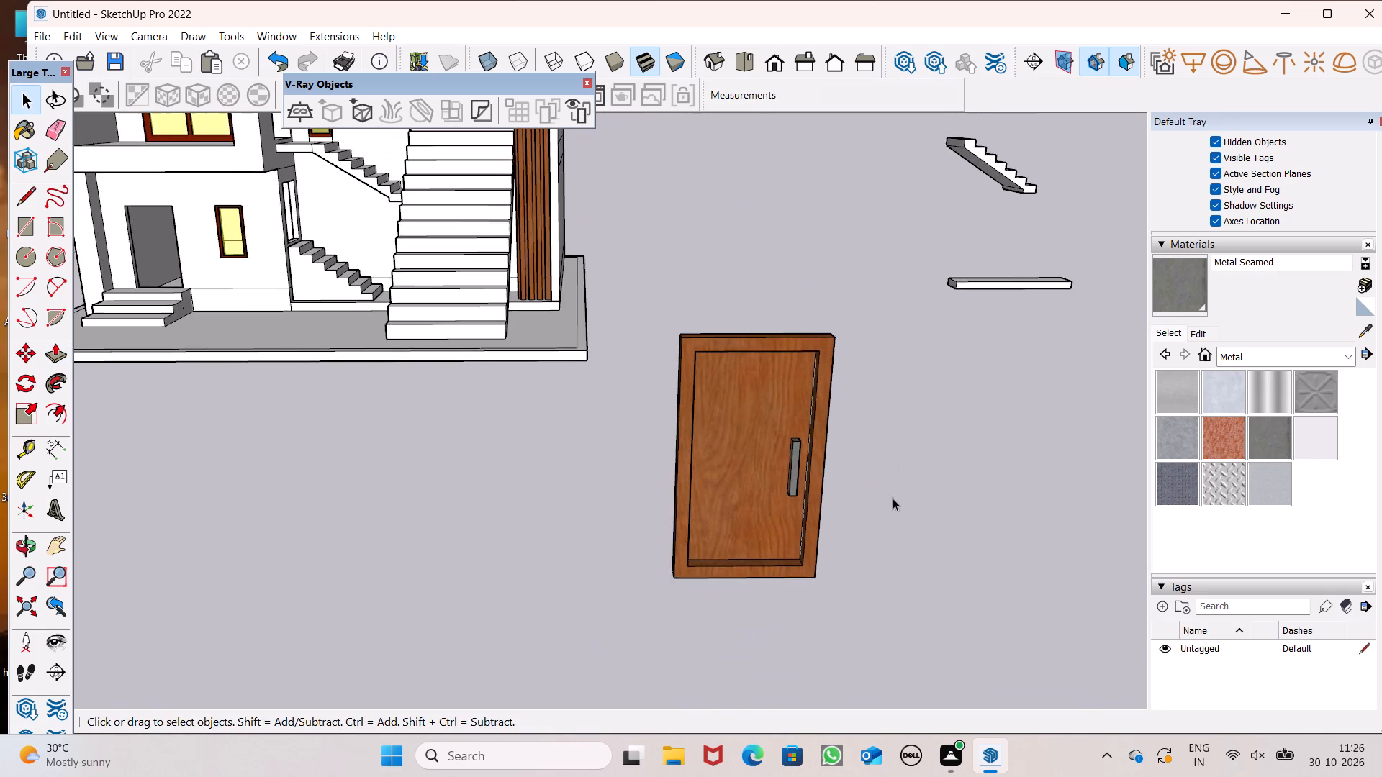
{"action": "middle_click_drag", "start_coordinate": [893, 498], "coordinate": [894, 488]}
{"action": "triple_click", "coordinate": [753, 491]}
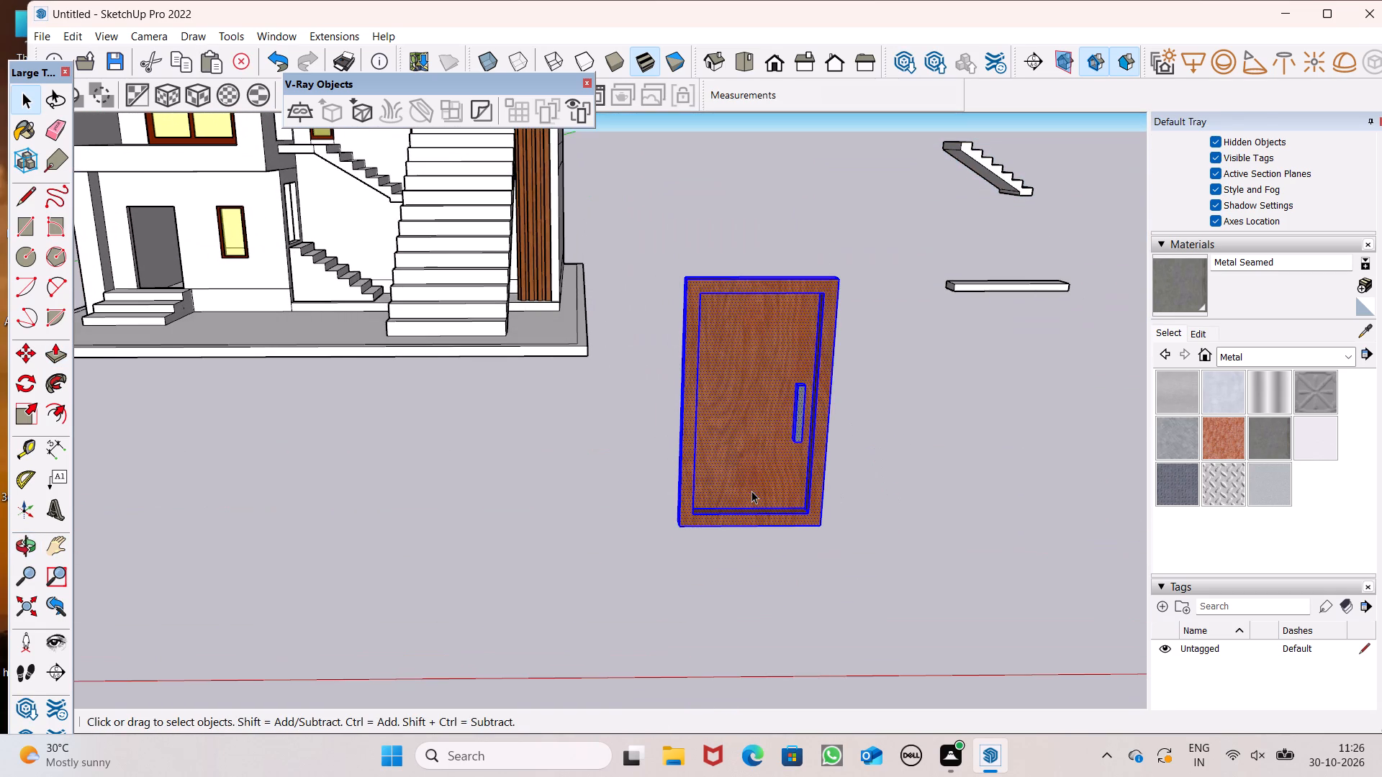
{"action": "left_click", "coordinate": [751, 491]}
{"action": "right_click", "coordinate": [751, 491]}
{"action": "left_click", "coordinate": [818, 296]}
Move the door group by its bottom corner from beside the house to the ground-floor entrance opening.
{"action": "scroll", "coordinate": [898, 533], "scroll_direction": "down", "scroll_amount": 2}
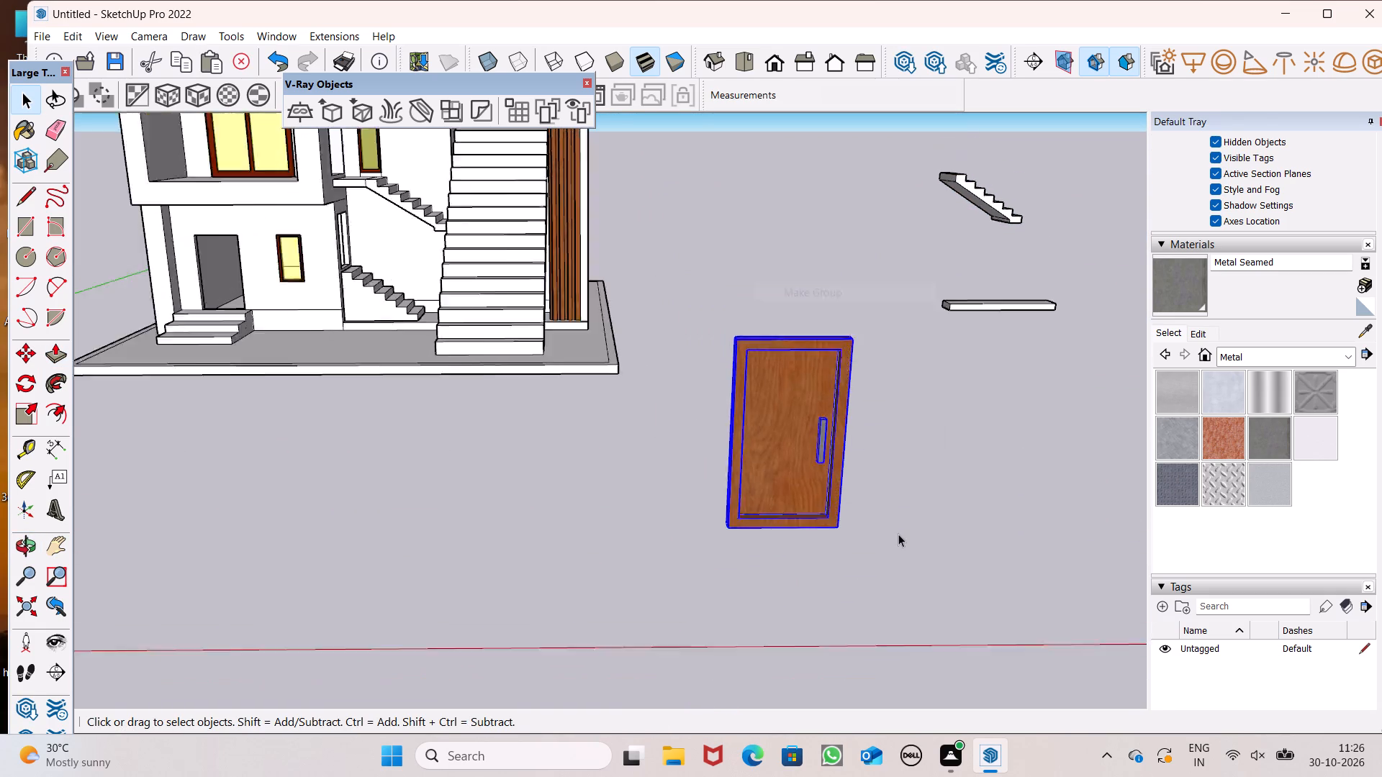
{"action": "scroll", "coordinate": [898, 534], "scroll_direction": "down", "scroll_amount": 7}
{"action": "key", "text": "m"}
{"action": "key", "text": "Return"}
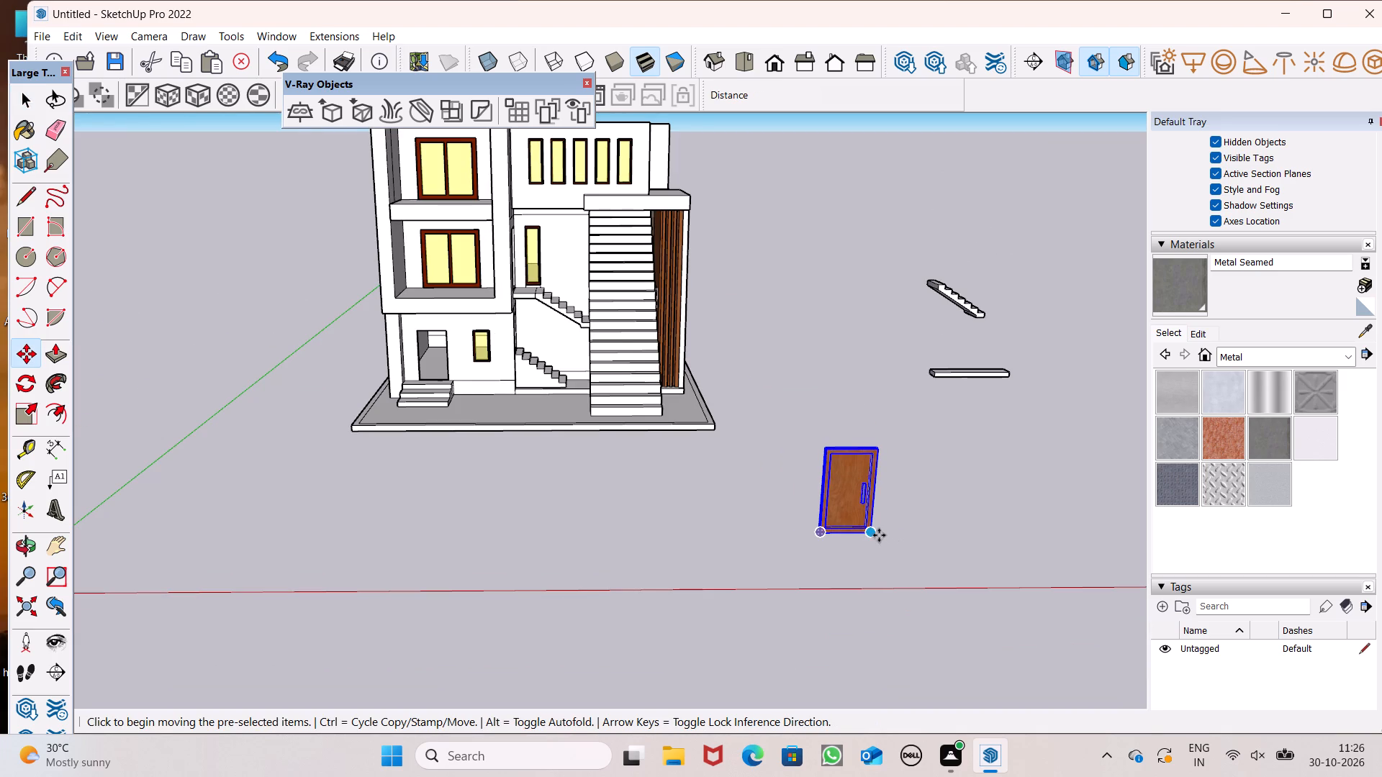
{"action": "left_click_drag", "start_coordinate": [876, 533], "coordinate": [448, 374]}
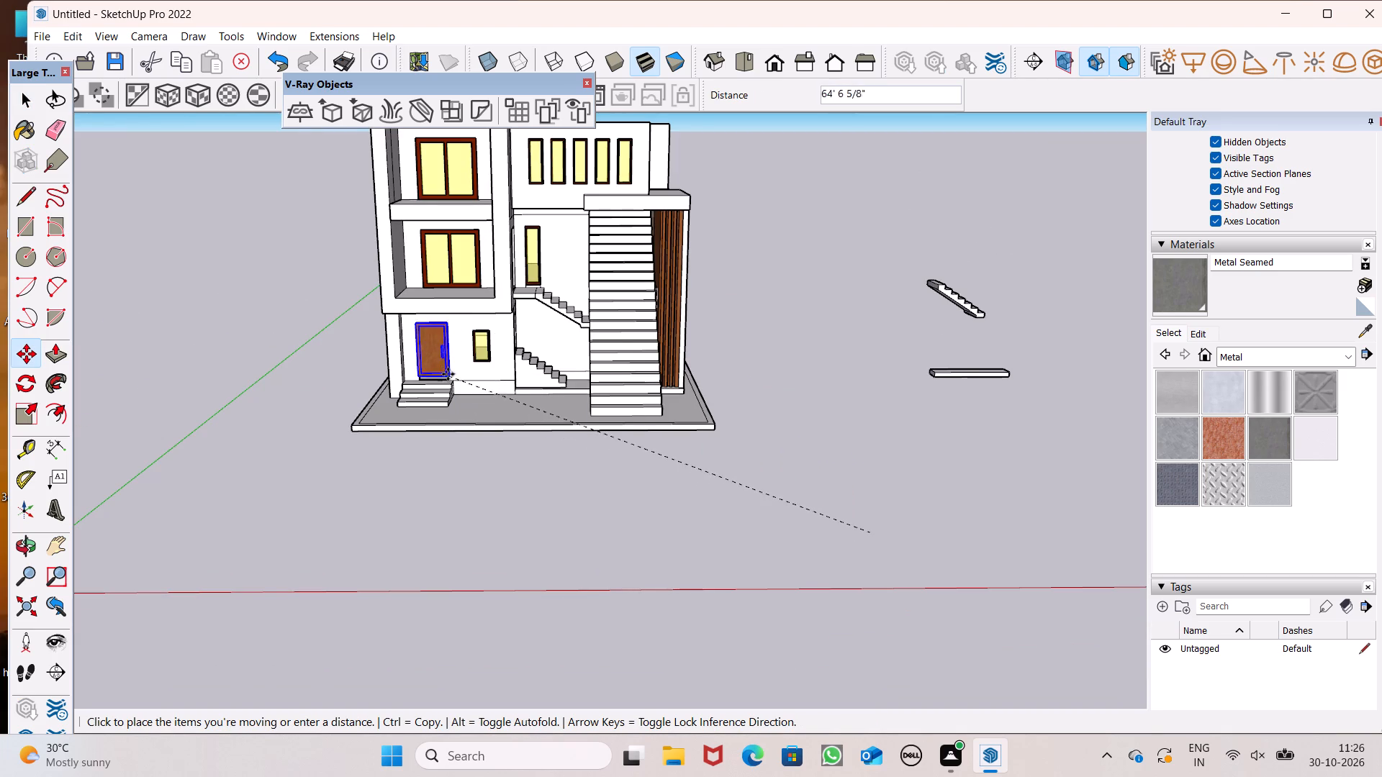
{"action": "left_click_drag", "start_coordinate": [448, 374], "coordinate": [451, 365]}
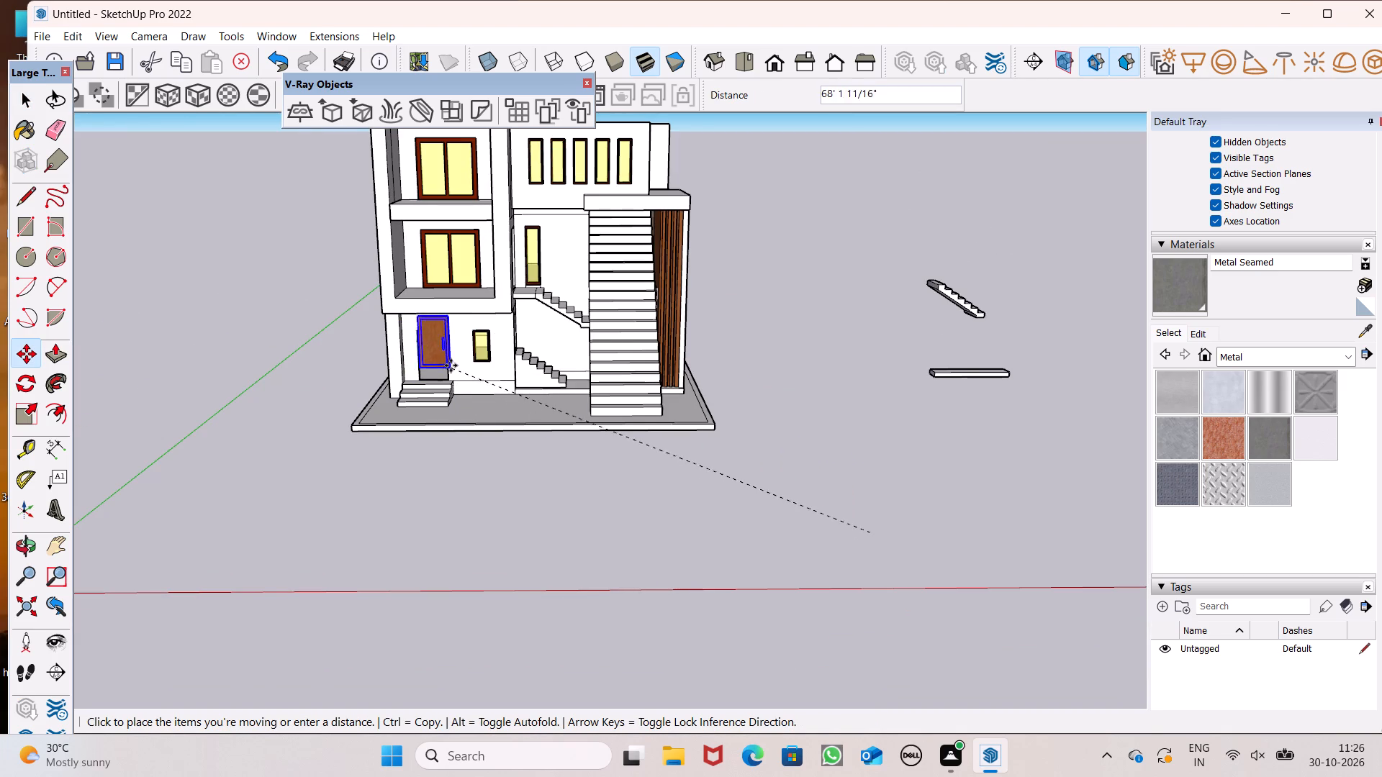
{"action": "left_click_drag", "start_coordinate": [451, 365], "coordinate": [446, 362]}
Move the door group down 3' 6" so it sits in the entrance opening at the top of the steps.
{"action": "scroll", "coordinate": [407, 330], "scroll_direction": "up", "scroll_amount": 1}
{"action": "scroll", "coordinate": [407, 330], "scroll_direction": "down", "scroll_amount": 1}
{"action": "scroll", "coordinate": [407, 330], "scroll_direction": "up", "scroll_amount": 6}
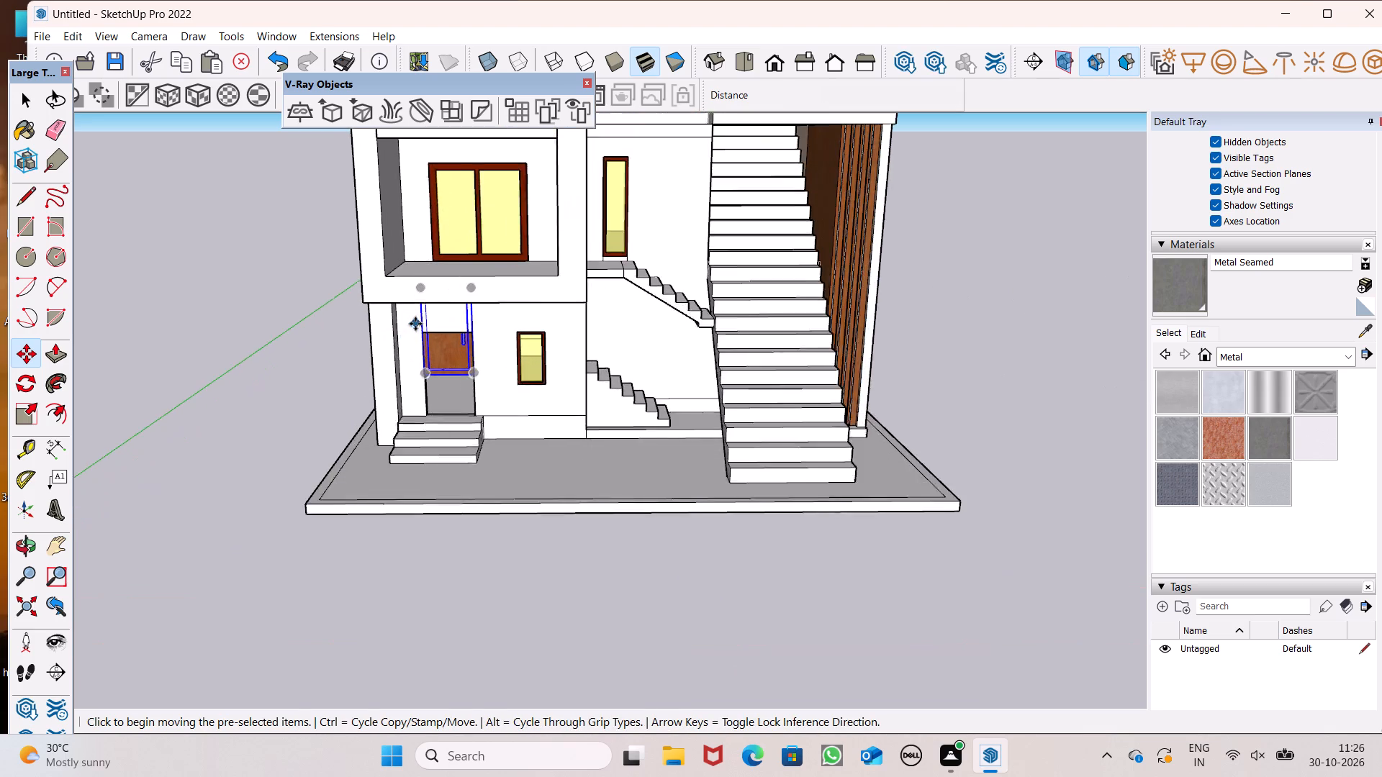
{"action": "scroll", "coordinate": [420, 328], "scroll_direction": "up", "scroll_amount": 9}
{"action": "scroll", "coordinate": [437, 353], "scroll_direction": "down", "scroll_amount": 4}
{"action": "middle_click_drag", "start_coordinate": [493, 470], "coordinate": [577, 481]}
{"action": "scroll", "coordinate": [577, 481], "scroll_direction": "up", "scroll_amount": 3}
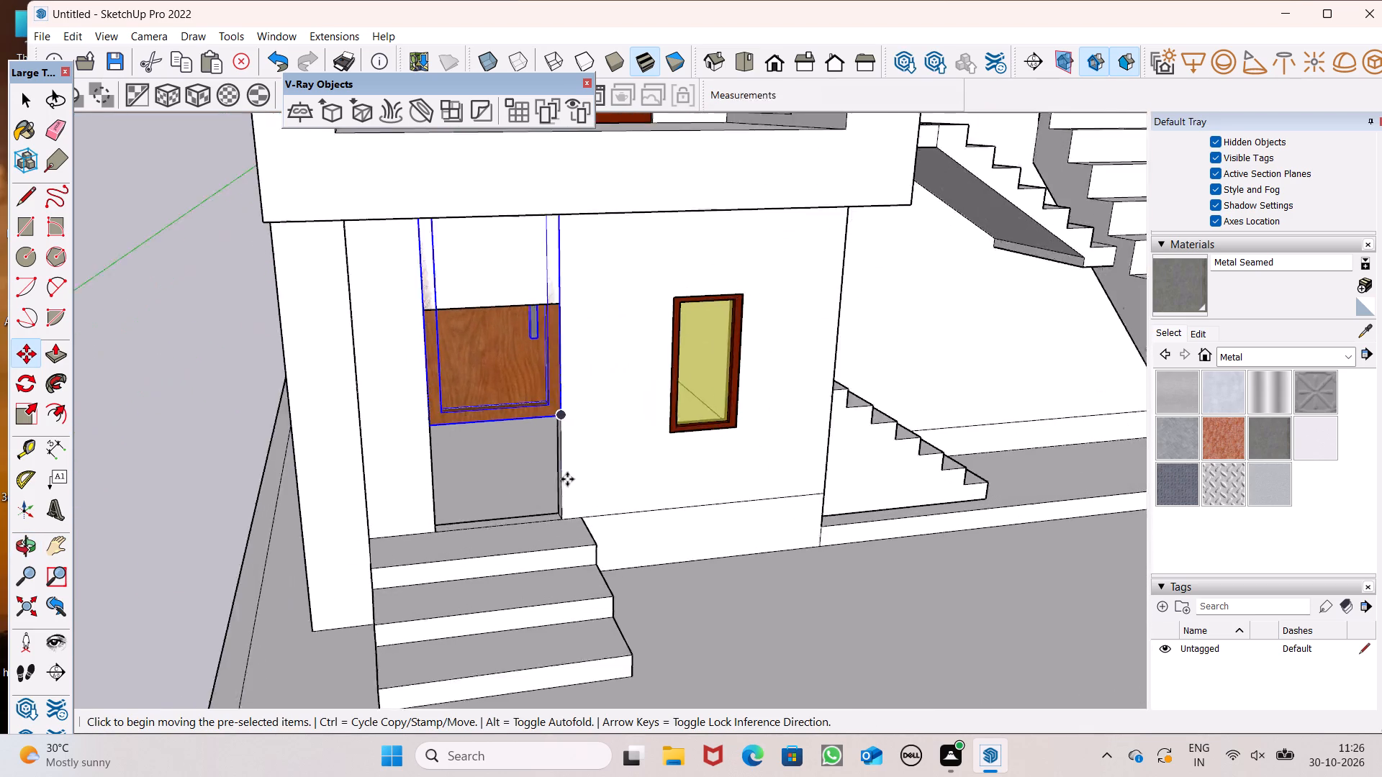
{"action": "scroll", "coordinate": [567, 479], "scroll_direction": "up", "scroll_amount": 3}
{"action": "left_click_drag", "start_coordinate": [561, 396], "coordinate": [555, 538]}
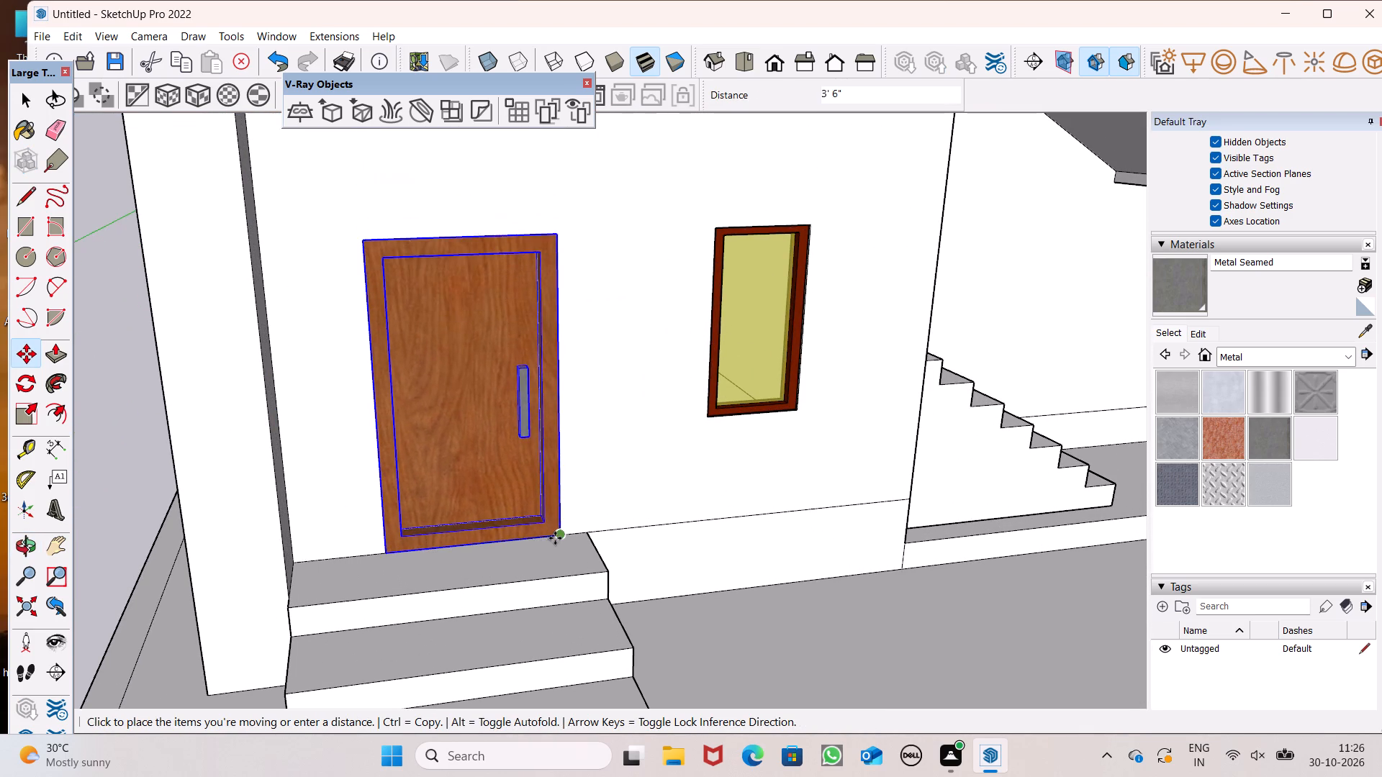
{"action": "left_click_drag", "start_coordinate": [555, 538], "coordinate": [555, 540]}
{"action": "scroll", "coordinate": [503, 461], "scroll_direction": "down", "scroll_amount": 6}
{"action": "middle_click_drag", "start_coordinate": [517, 474], "coordinate": [435, 447]}
{"action": "key", "text": "space"}
{"action": "left_click", "coordinate": [203, 357]}
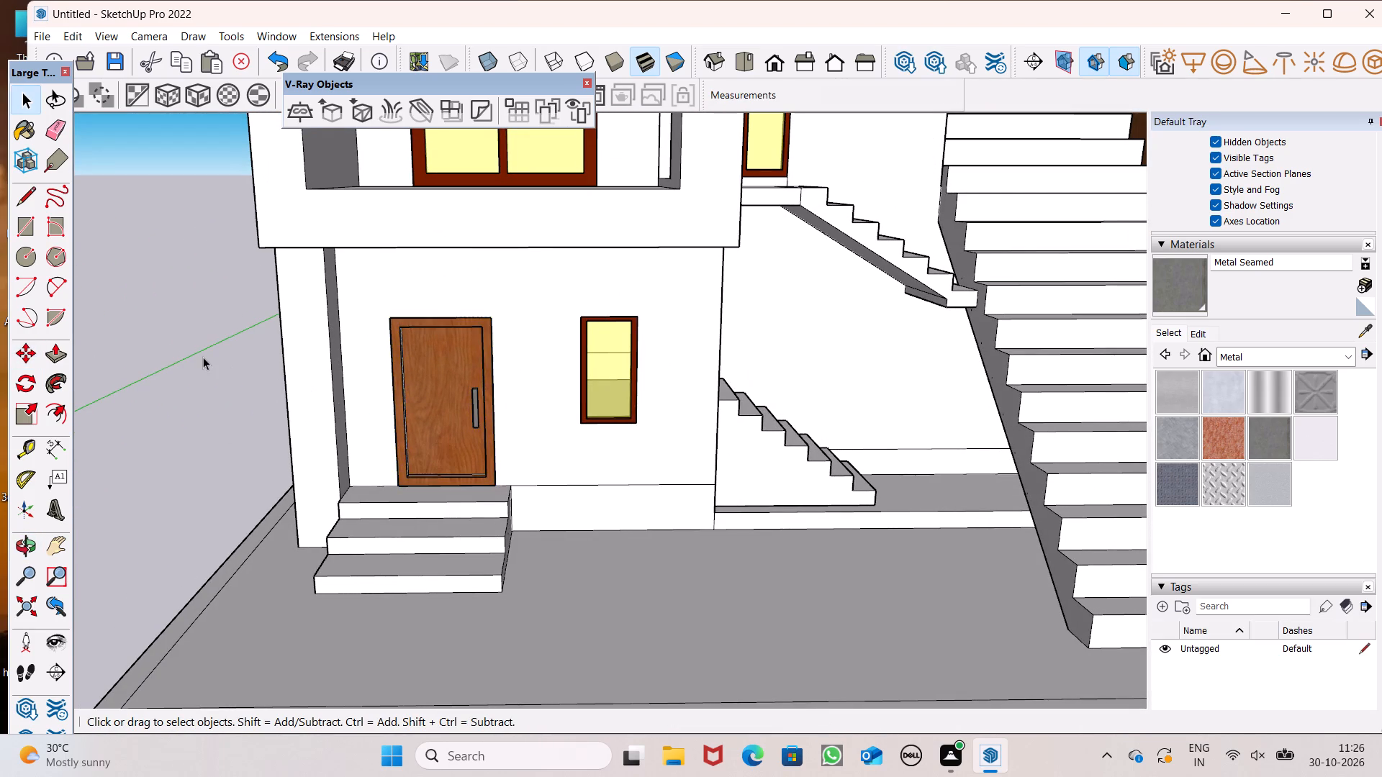
Examine the whole house from the front, from above and from the staircase side up to the top floor.
{"action": "scroll", "coordinate": [579, 535], "scroll_direction": "down", "scroll_amount": 10}
{"action": "middle_click_drag", "start_coordinate": [746, 557], "coordinate": [735, 535]}
{"action": "scroll", "coordinate": [782, 504], "scroll_direction": "down", "scroll_amount": 4}
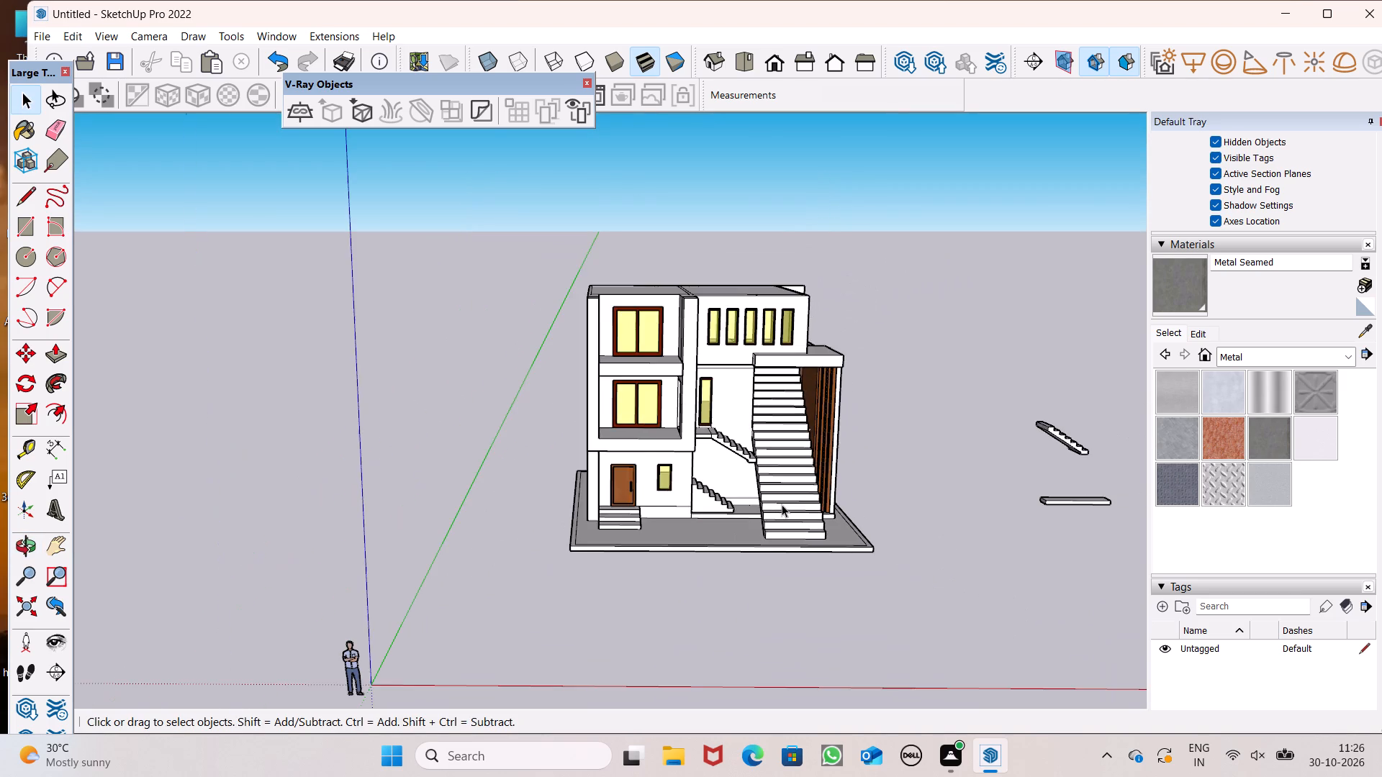
{"action": "scroll", "coordinate": [782, 504], "scroll_direction": "down", "scroll_amount": 4}
{"action": "middle_click_drag", "start_coordinate": [772, 506], "coordinate": [631, 456]}
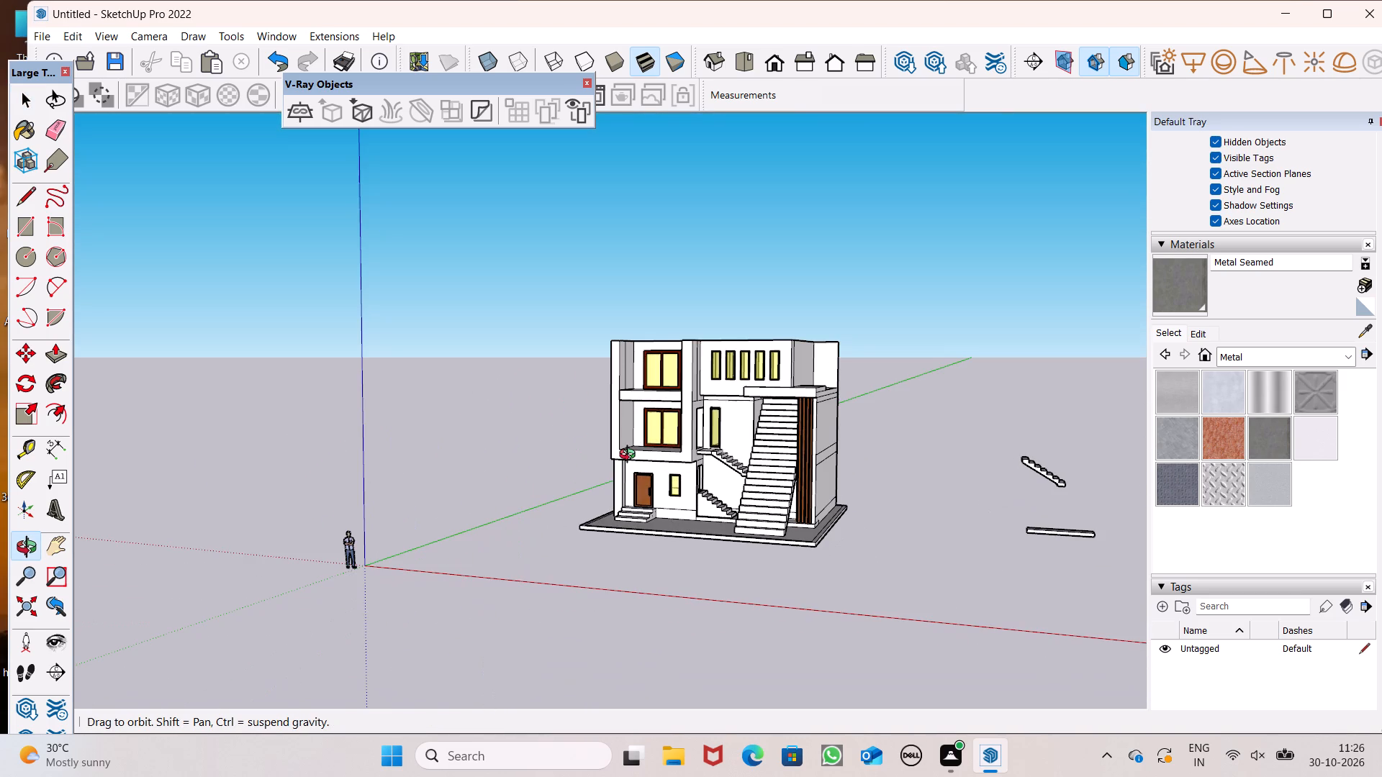
{"action": "middle_click_drag", "start_coordinate": [631, 456], "coordinate": [752, 560]}
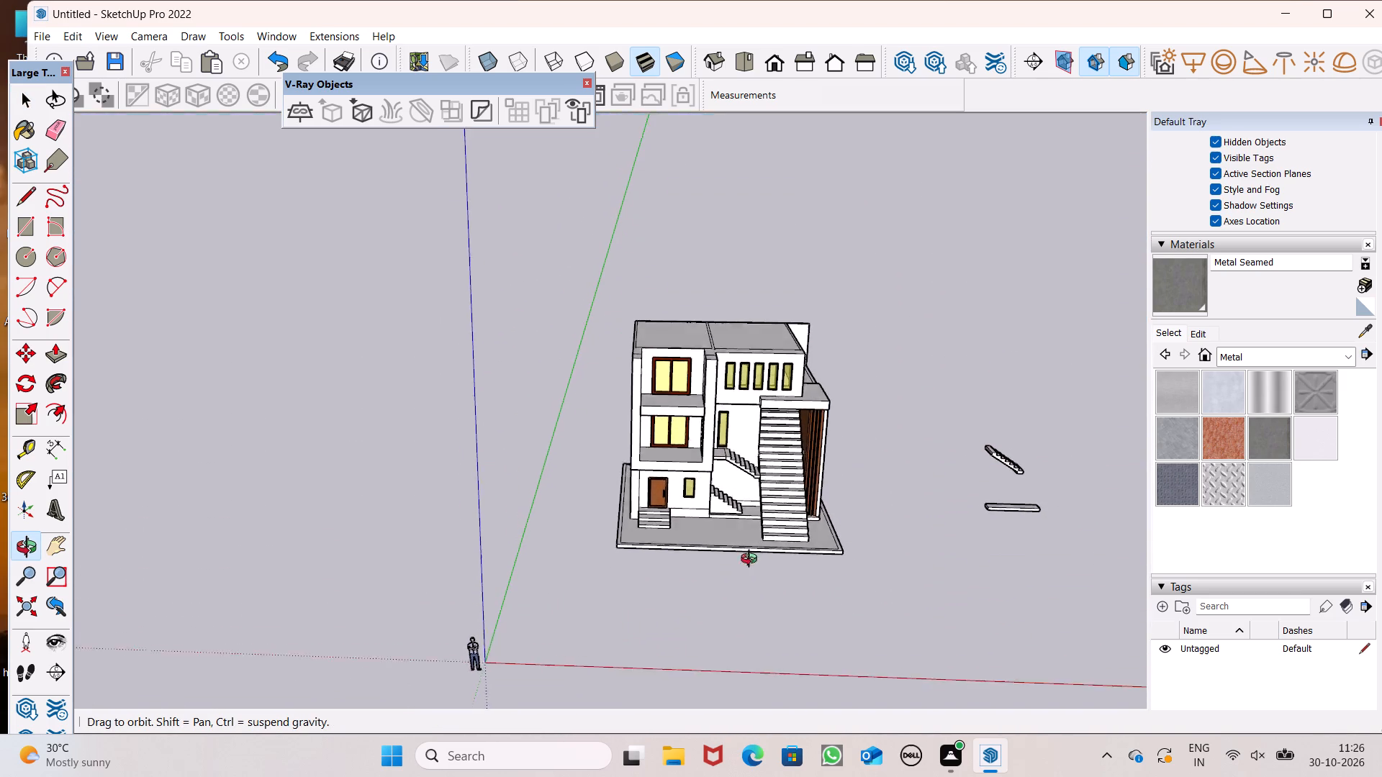
{"action": "middle_click_drag", "start_coordinate": [752, 560], "coordinate": [745, 594]}
{"action": "scroll", "coordinate": [745, 595], "scroll_direction": "down", "scroll_amount": 2}
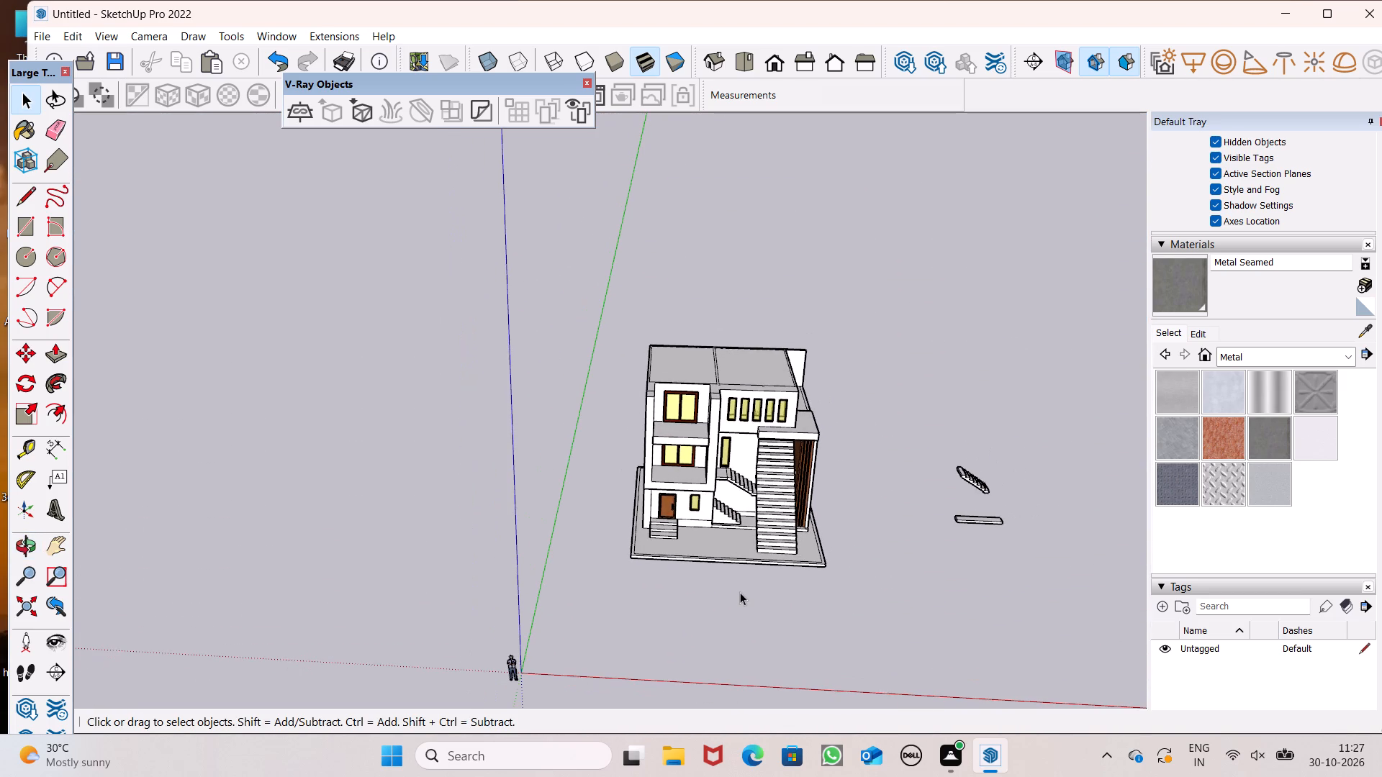
{"action": "scroll", "coordinate": [697, 581], "scroll_direction": "down", "scroll_amount": 4}
{"action": "middle_click_drag", "start_coordinate": [630, 540], "coordinate": [638, 699]}
{"action": "scroll", "coordinate": [823, 316], "scroll_direction": "up", "scroll_amount": 4}
{"action": "middle_click_drag", "start_coordinate": [825, 383], "coordinate": [771, 363]}
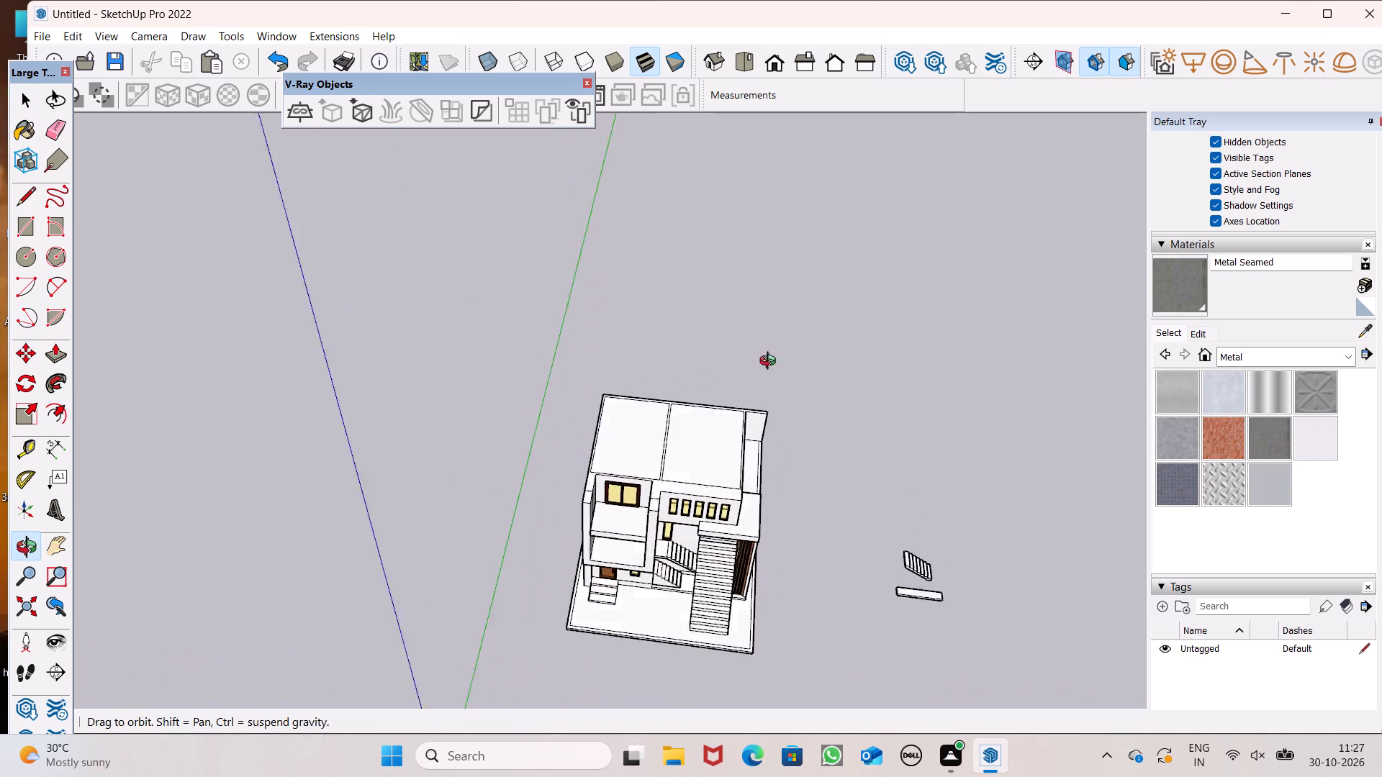
{"action": "middle_click_drag", "start_coordinate": [771, 363], "coordinate": [509, 339]}
{"action": "scroll", "coordinate": [509, 339], "scroll_direction": "up", "scroll_amount": 1}
{"action": "scroll", "coordinate": [789, 583], "scroll_direction": "up", "scroll_amount": 6}
{"action": "scroll", "coordinate": [749, 526], "scroll_direction": "up", "scroll_amount": 4}
{"action": "middle_click_drag", "start_coordinate": [746, 515], "coordinate": [744, 508]}
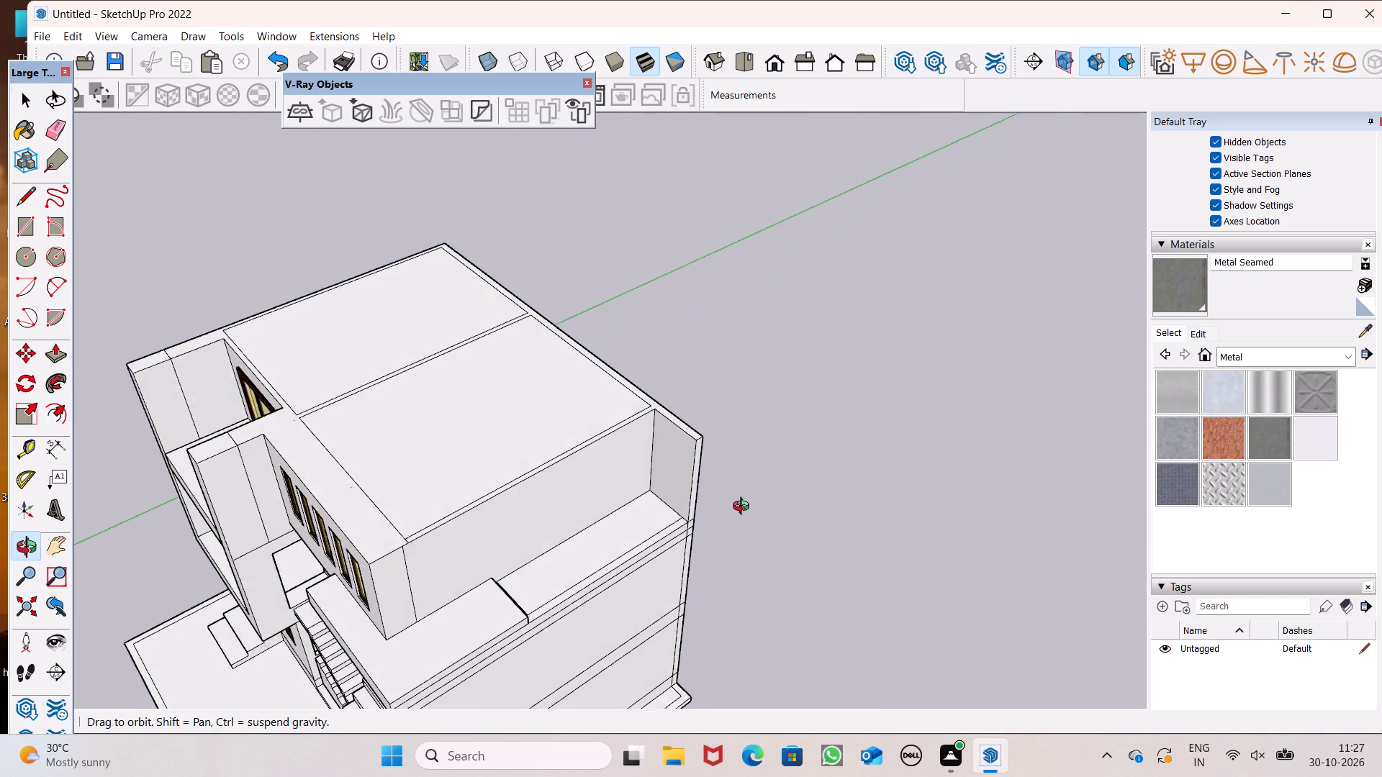
{"action": "middle_click_drag", "start_coordinate": [744, 508], "coordinate": [636, 431]}
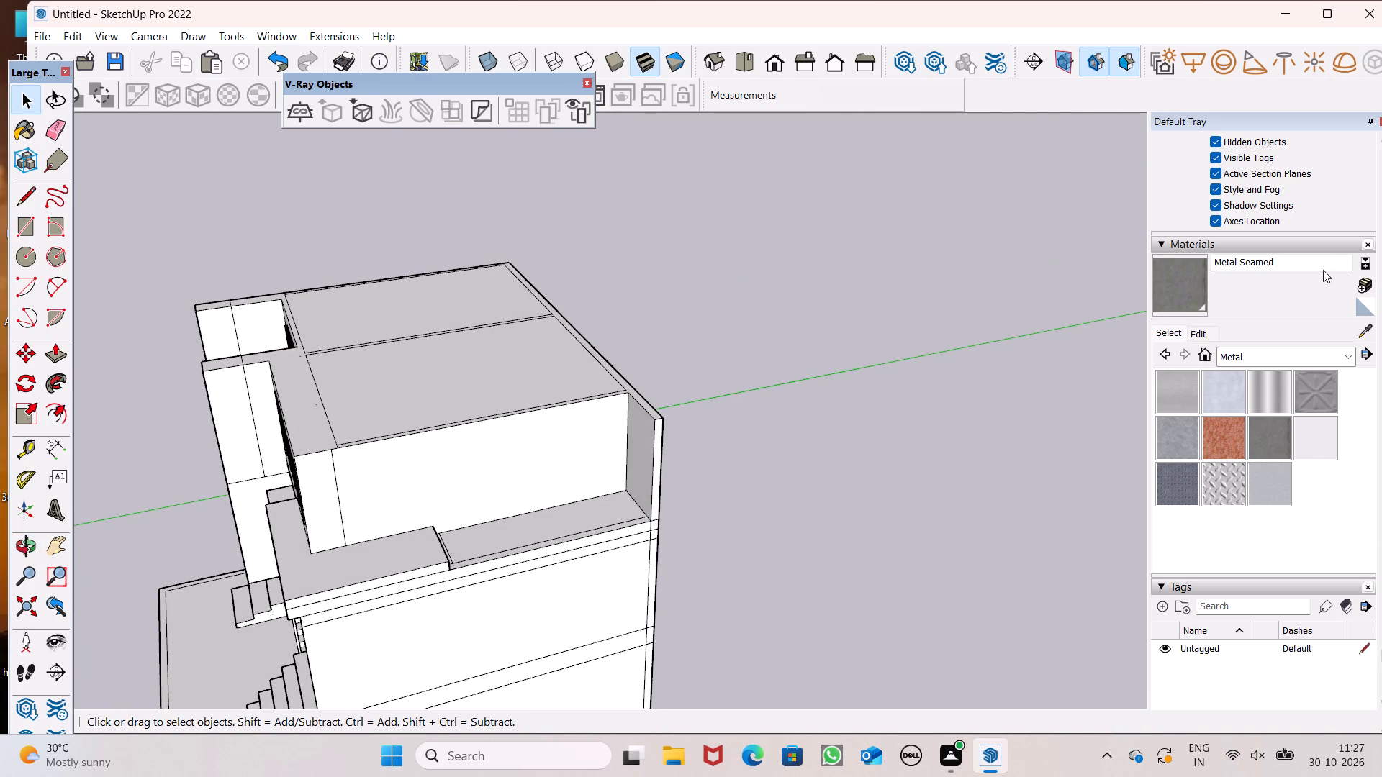
Push the end face of the top floor's projecting rear wall in by about 5' 2 3/16", flush with the side wall.
{"action": "left_click", "coordinate": [47, 356]}
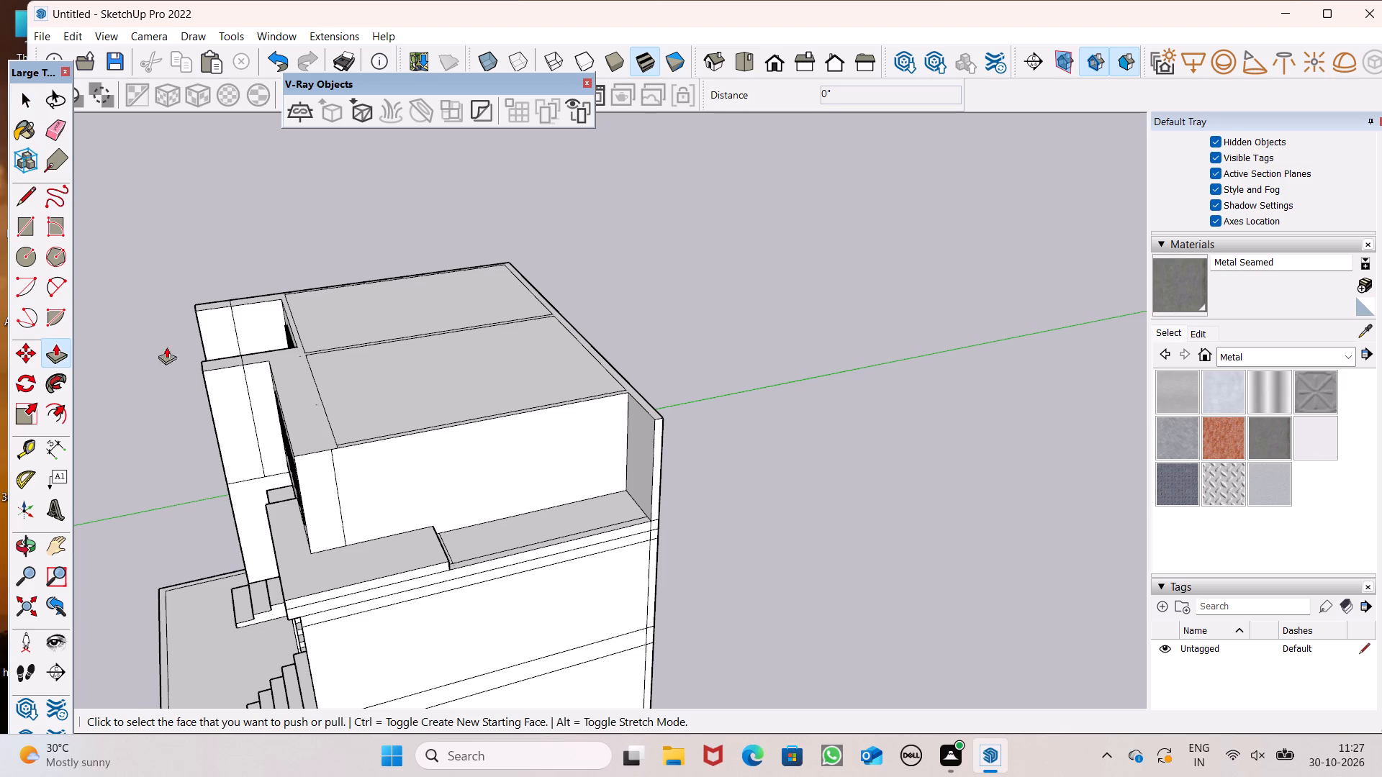
{"action": "middle_click_drag", "start_coordinate": [613, 473], "coordinate": [835, 268]}
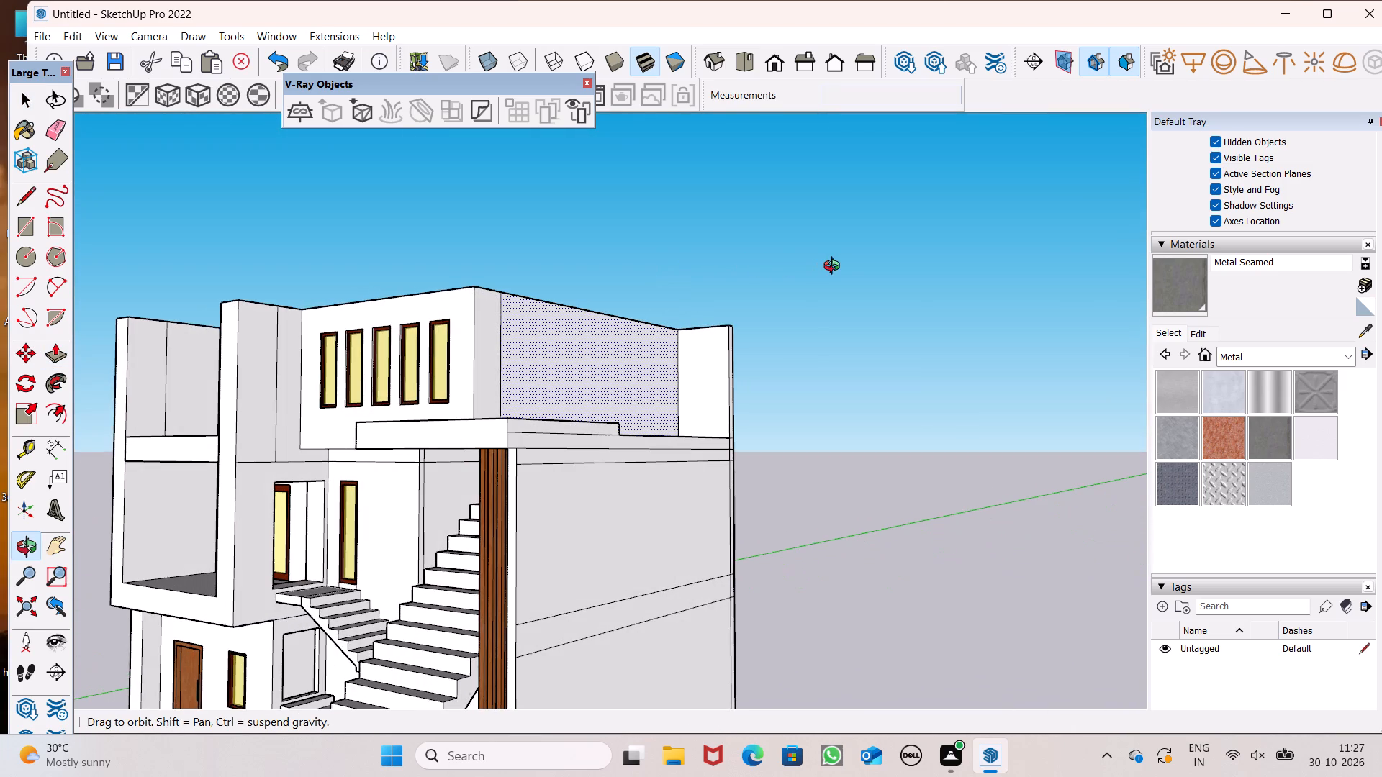
{"action": "middle_click_drag", "start_coordinate": [835, 268], "coordinate": [621, 379]}
{"action": "scroll", "coordinate": [685, 437], "scroll_direction": "up", "scroll_amount": 2}
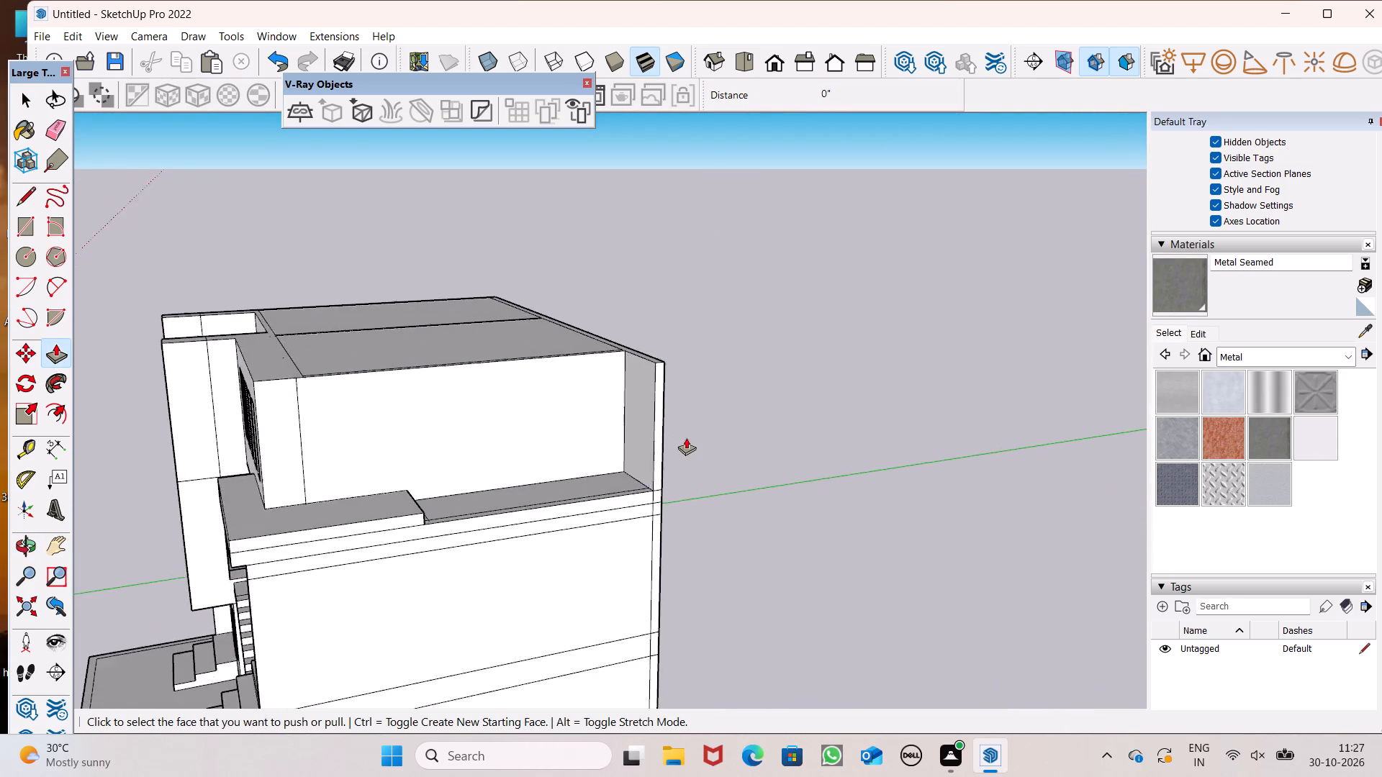
{"action": "scroll", "coordinate": [686, 437], "scroll_direction": "up", "scroll_amount": 3}
{"action": "left_click_drag", "start_coordinate": [641, 445], "coordinate": [558, 441]}
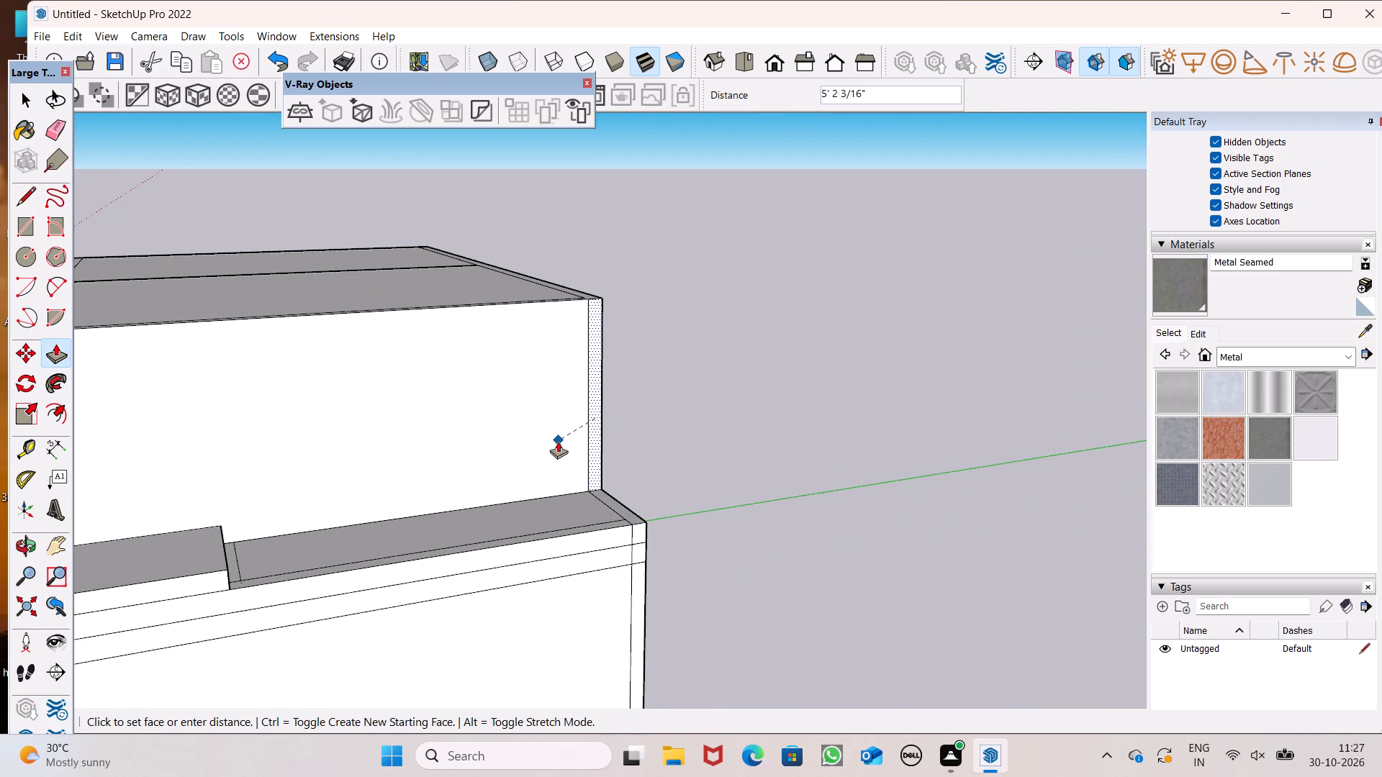
{"action": "left_click_drag", "start_coordinate": [558, 441], "coordinate": [556, 440]}
Erase the three long horizontal lines across the staircase-side wall just below the top-floor terrace.
{"action": "scroll", "coordinate": [708, 263], "scroll_direction": "down", "scroll_amount": 6}
{"action": "middle_click_drag", "start_coordinate": [714, 310], "coordinate": [428, 378]}
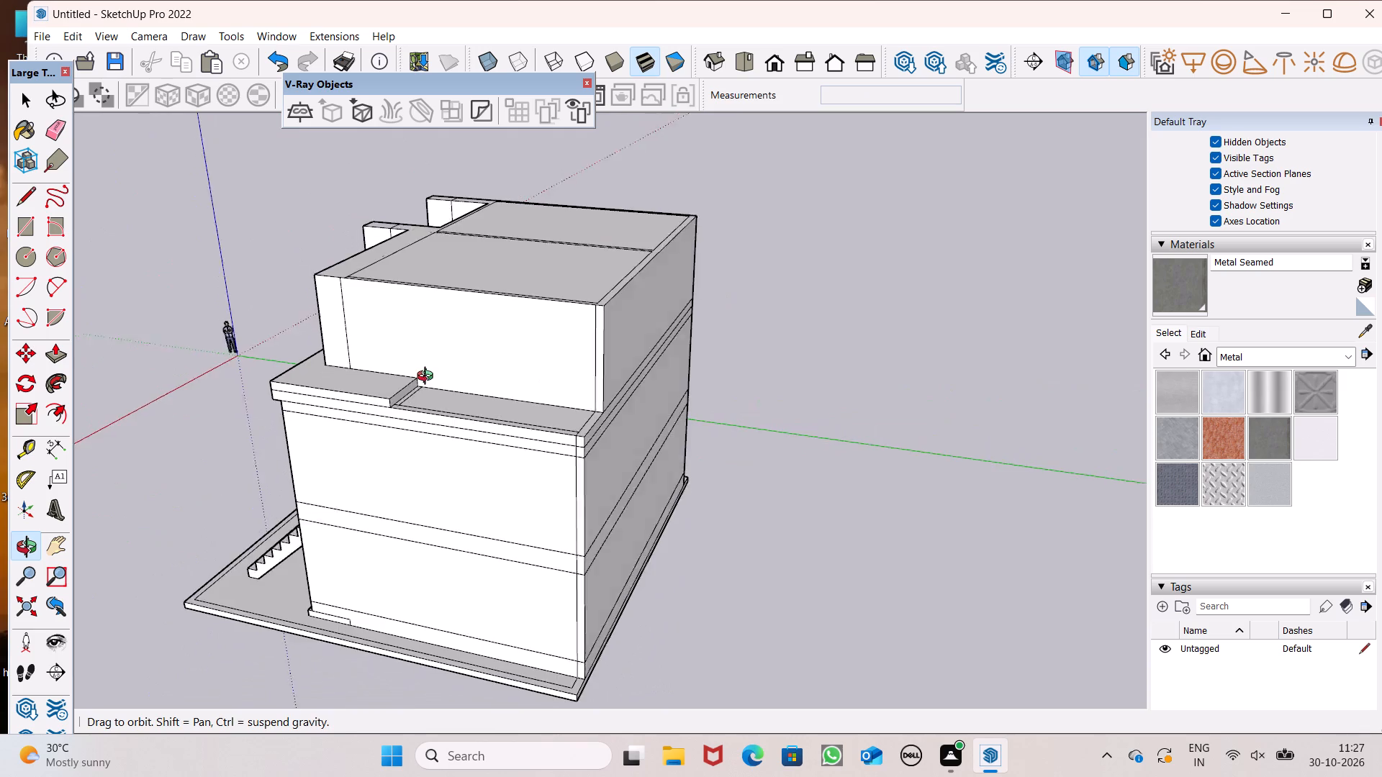
{"action": "middle_click_drag", "start_coordinate": [428, 378], "coordinate": [332, 378]}
{"action": "scroll", "coordinate": [343, 391], "scroll_direction": "up", "scroll_amount": 4}
{"action": "middle_click_drag", "start_coordinate": [482, 401], "coordinate": [548, 345]}
{"action": "scroll", "coordinate": [548, 345], "scroll_direction": "up", "scroll_amount": 1}
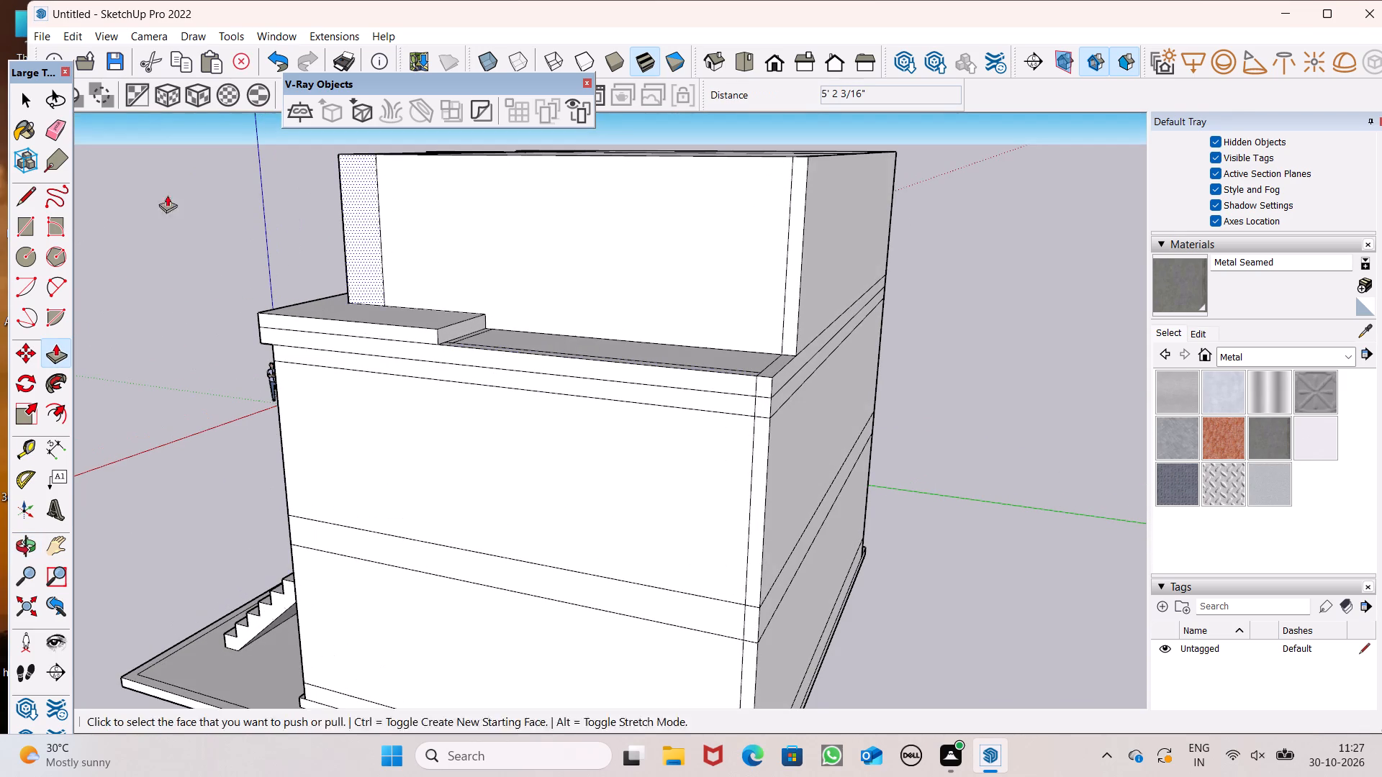
{"action": "left_click", "coordinate": [54, 127]}
{"action": "middle_click_drag", "start_coordinate": [245, 335], "coordinate": [344, 331]}
{"action": "scroll", "coordinate": [336, 335], "scroll_direction": "up", "scroll_amount": 6}
{"action": "left_click_drag", "start_coordinate": [370, 337], "coordinate": [374, 348]}
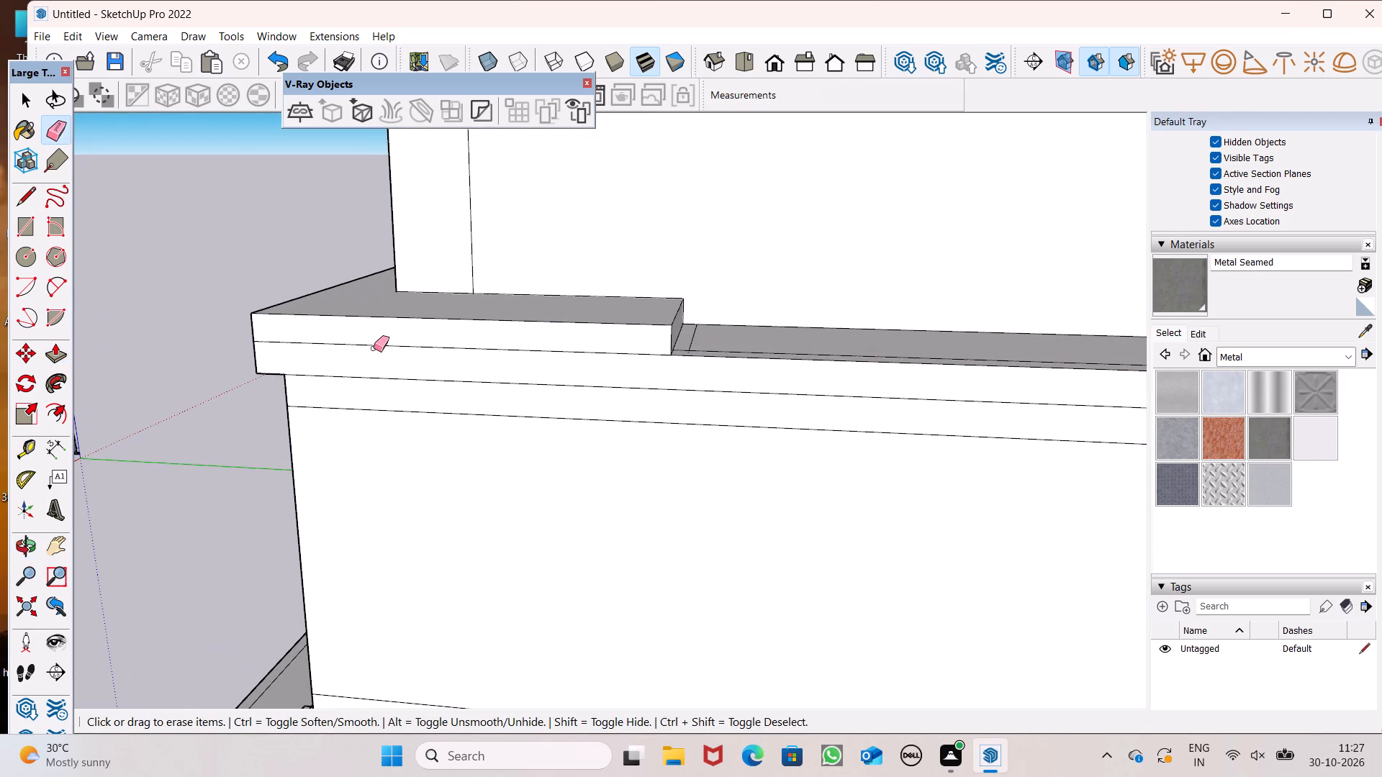
{"action": "left_click_drag", "start_coordinate": [374, 348], "coordinate": [374, 351]}
{"action": "left_click_drag", "start_coordinate": [390, 376], "coordinate": [394, 399]}
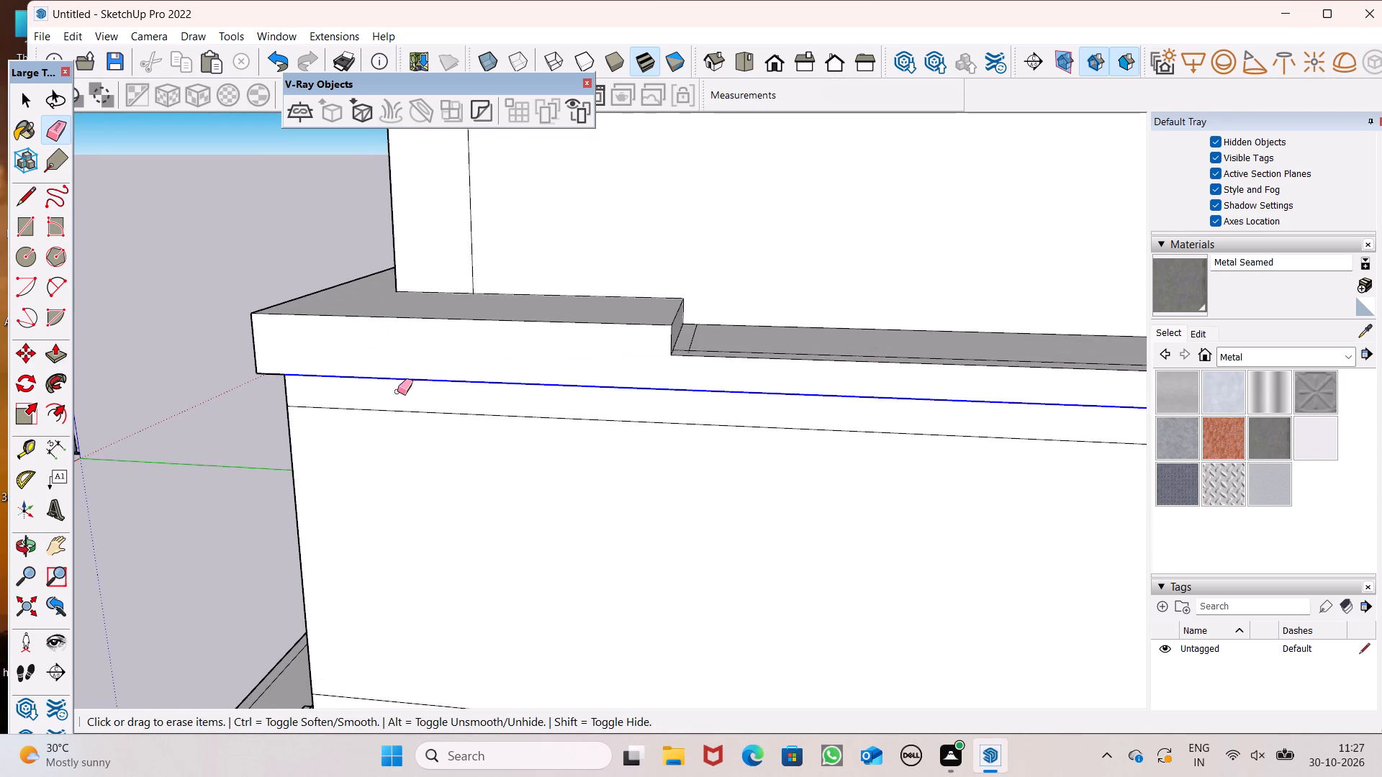
{"action": "left_click_drag", "start_coordinate": [397, 401], "coordinate": [397, 423]}
Erase the two short horizontal lines beside the rear corner of the staircase-side wall, just below the top-floor terrace.
{"action": "scroll", "coordinate": [413, 359], "scroll_direction": "down", "scroll_amount": 5}
{"action": "middle_click_drag", "start_coordinate": [412, 373], "coordinate": [954, 286]}
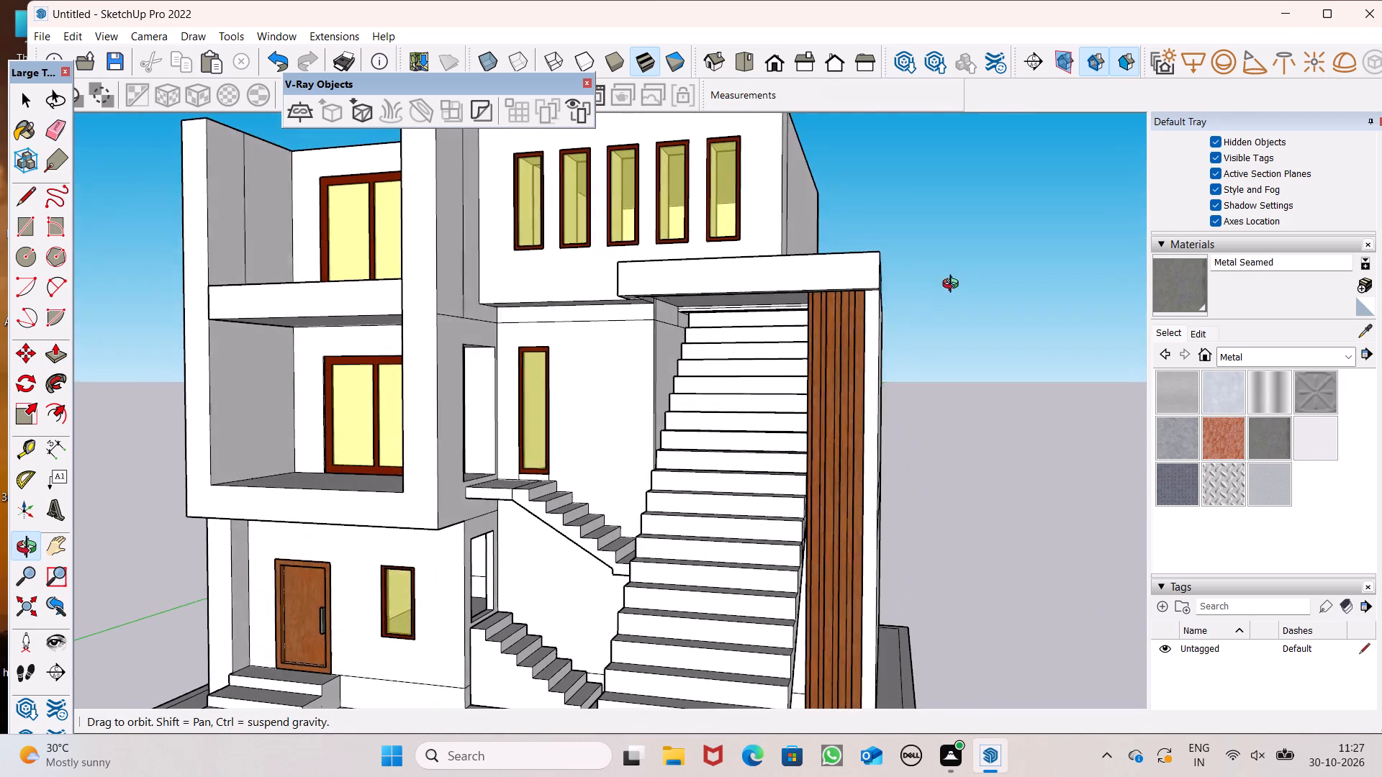
{"action": "middle_click_drag", "start_coordinate": [954, 286], "coordinate": [263, 390]}
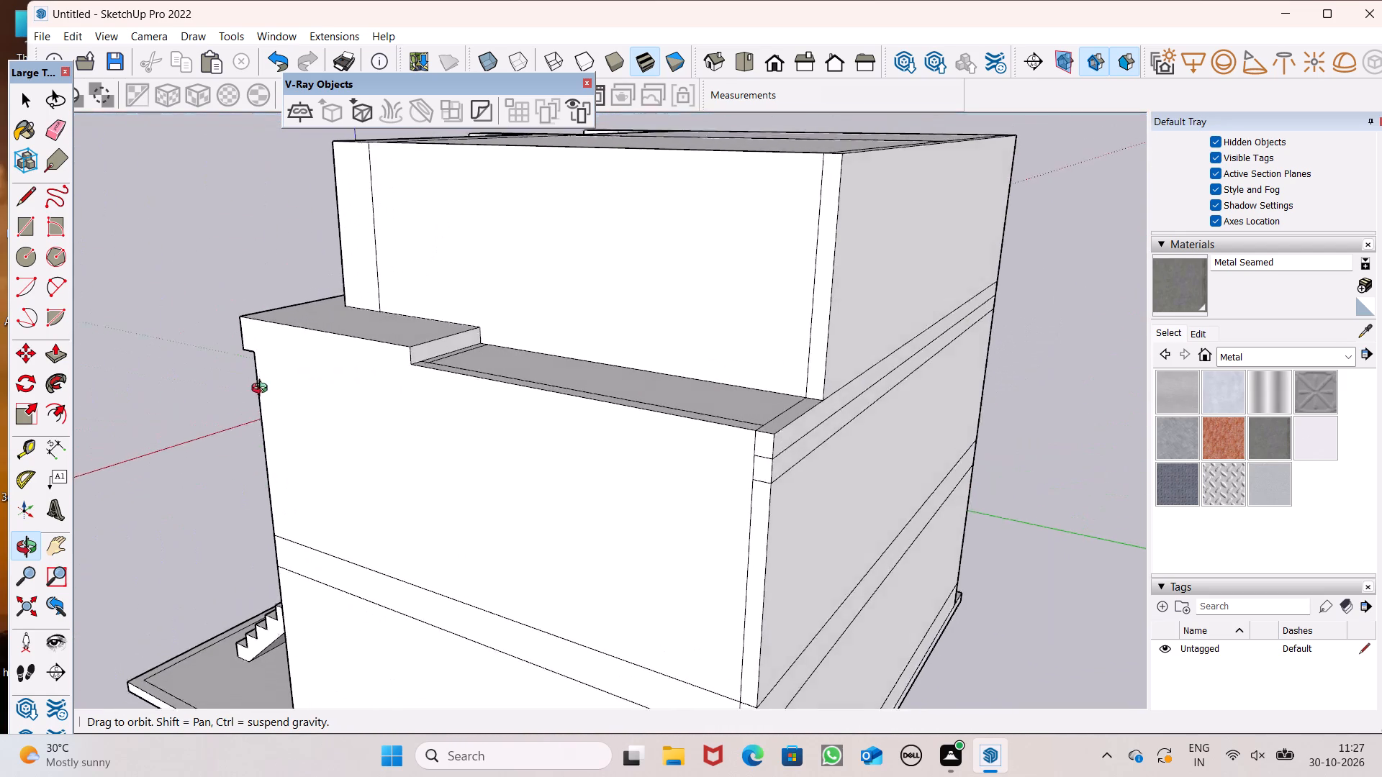
{"action": "middle_click_drag", "start_coordinate": [263, 390], "coordinate": [321, 396]}
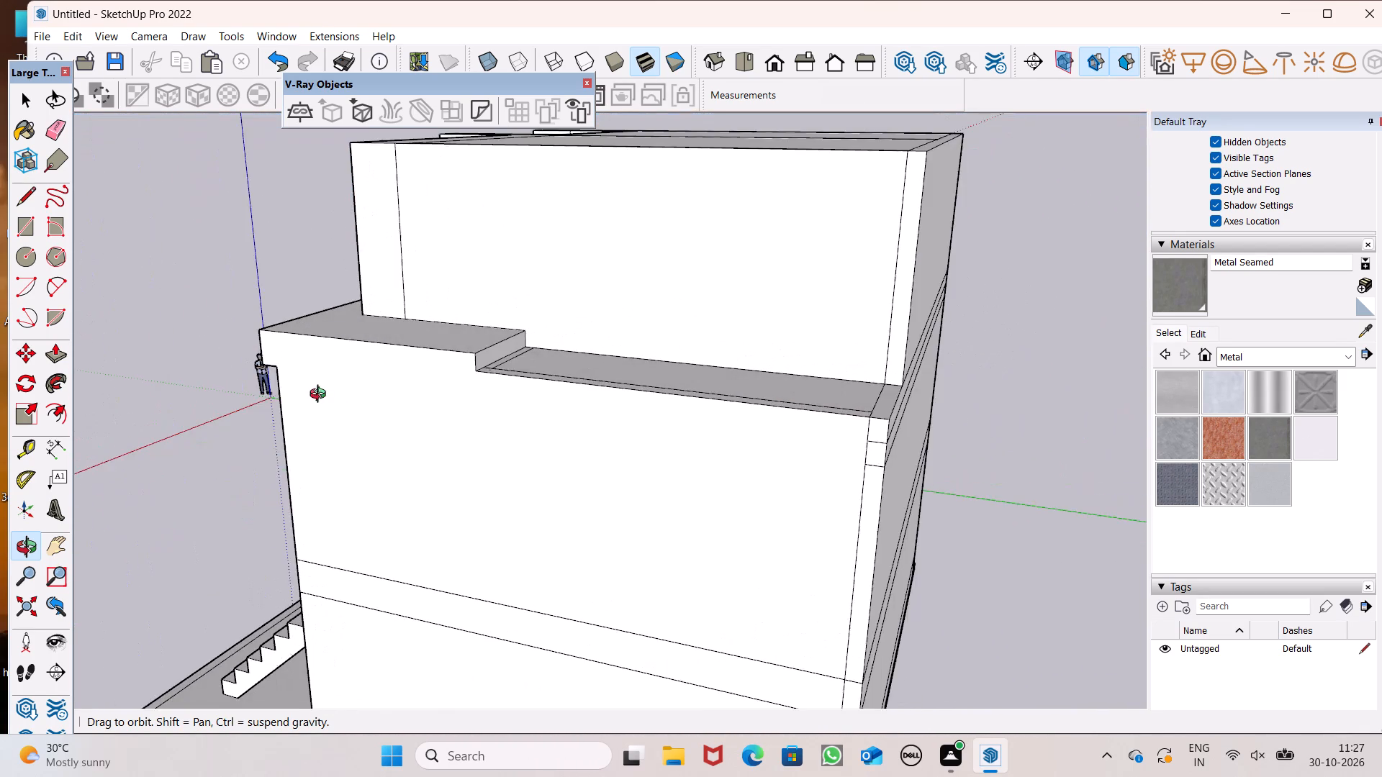
{"action": "middle_click_drag", "start_coordinate": [321, 396], "coordinate": [339, 405]}
{"action": "scroll", "coordinate": [1088, 452], "scroll_direction": "up", "scroll_amount": 5}
{"action": "scroll", "coordinate": [1057, 448], "scroll_direction": "down", "scroll_amount": 4}
{"action": "scroll", "coordinate": [726, 526], "scroll_direction": "up", "scroll_amount": 5}
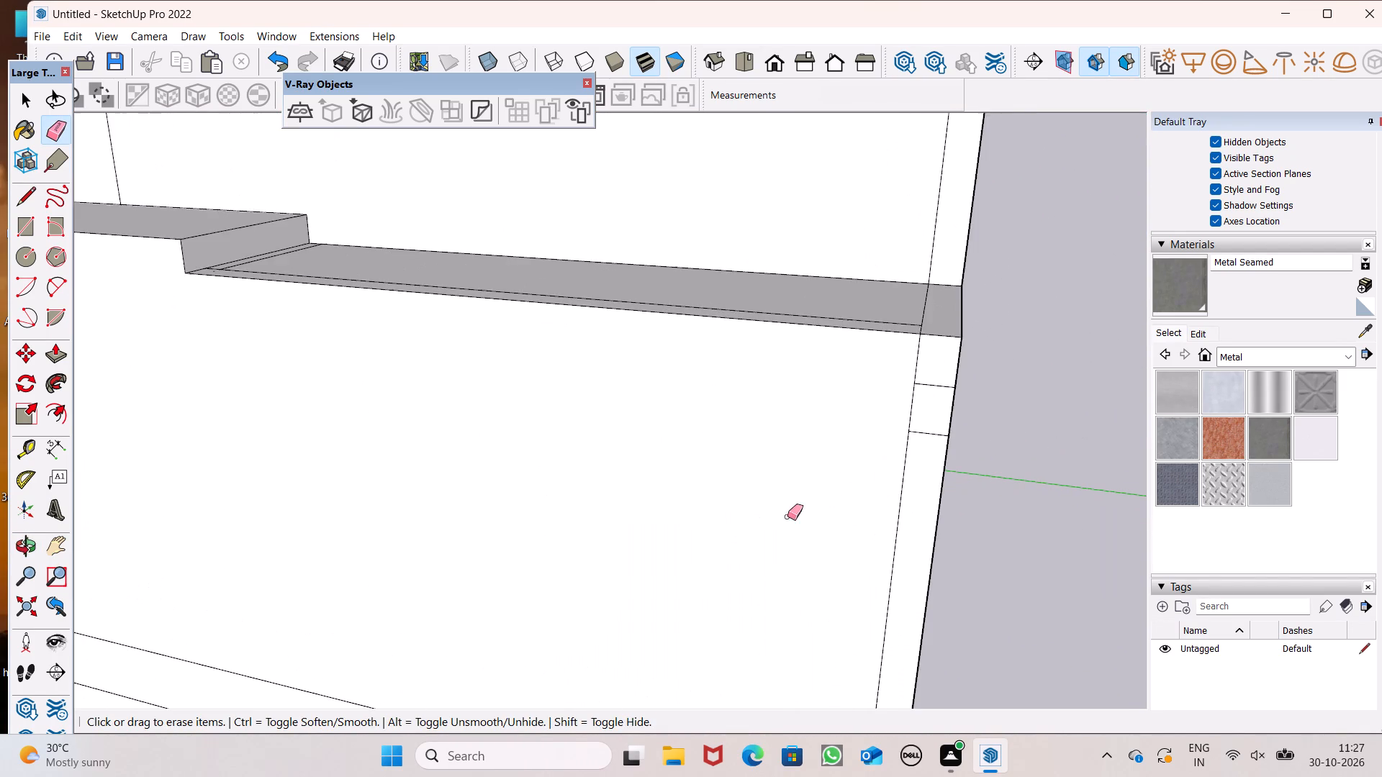
{"action": "scroll", "coordinate": [823, 497], "scroll_direction": "down", "scroll_amount": 2}
{"action": "scroll", "coordinate": [925, 442], "scroll_direction": "up", "scroll_amount": 4}
{"action": "left_click_drag", "start_coordinate": [904, 376], "coordinate": [907, 458]}
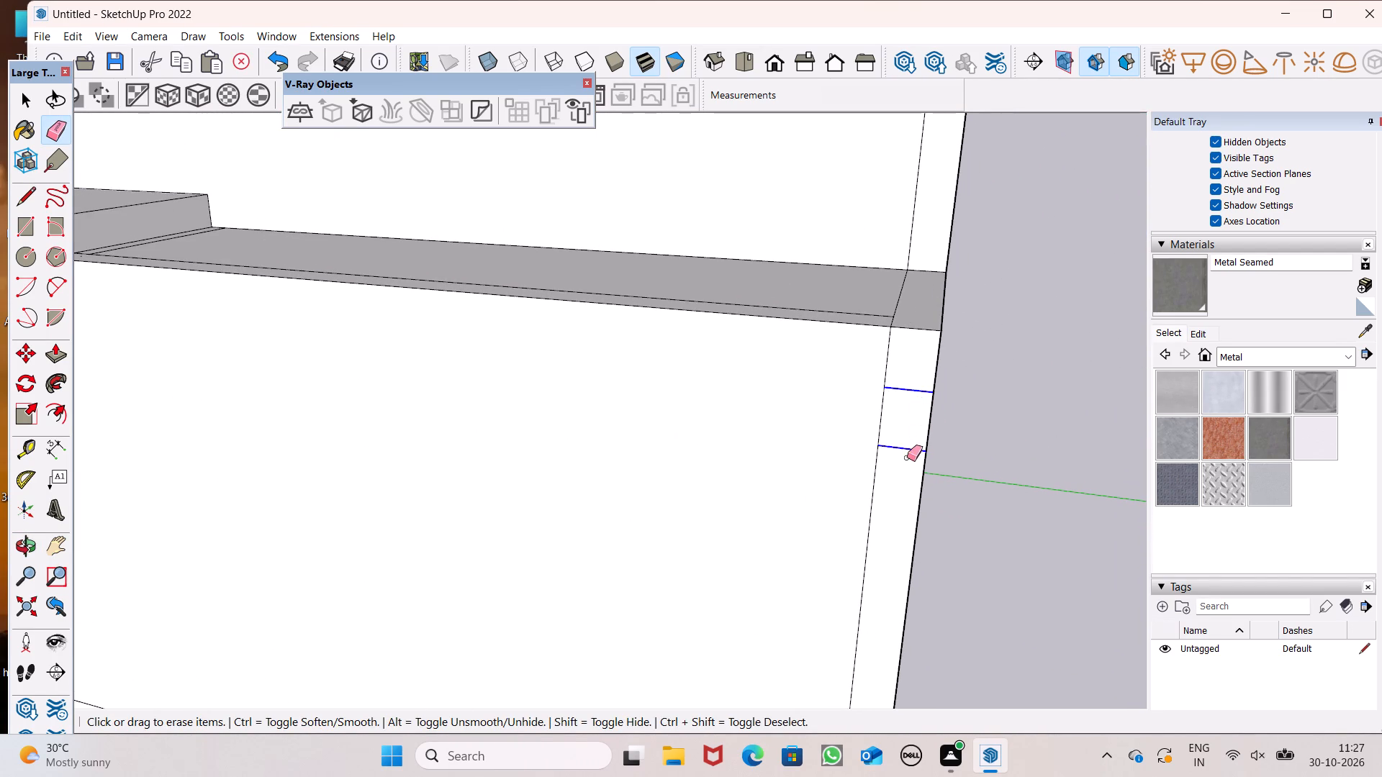
{"action": "left_click_drag", "start_coordinate": [907, 458], "coordinate": [903, 460]}
Erase the inset outline lines on the lower terrace surface beside the top-floor wall, including the leftover piece at the rear corner.
{"action": "scroll", "coordinate": [875, 383], "scroll_direction": "down", "scroll_amount": 6}
{"action": "middle_click_drag", "start_coordinate": [839, 365], "coordinate": [762, 530]}
{"action": "scroll", "coordinate": [384, 333], "scroll_direction": "up", "scroll_amount": 6}
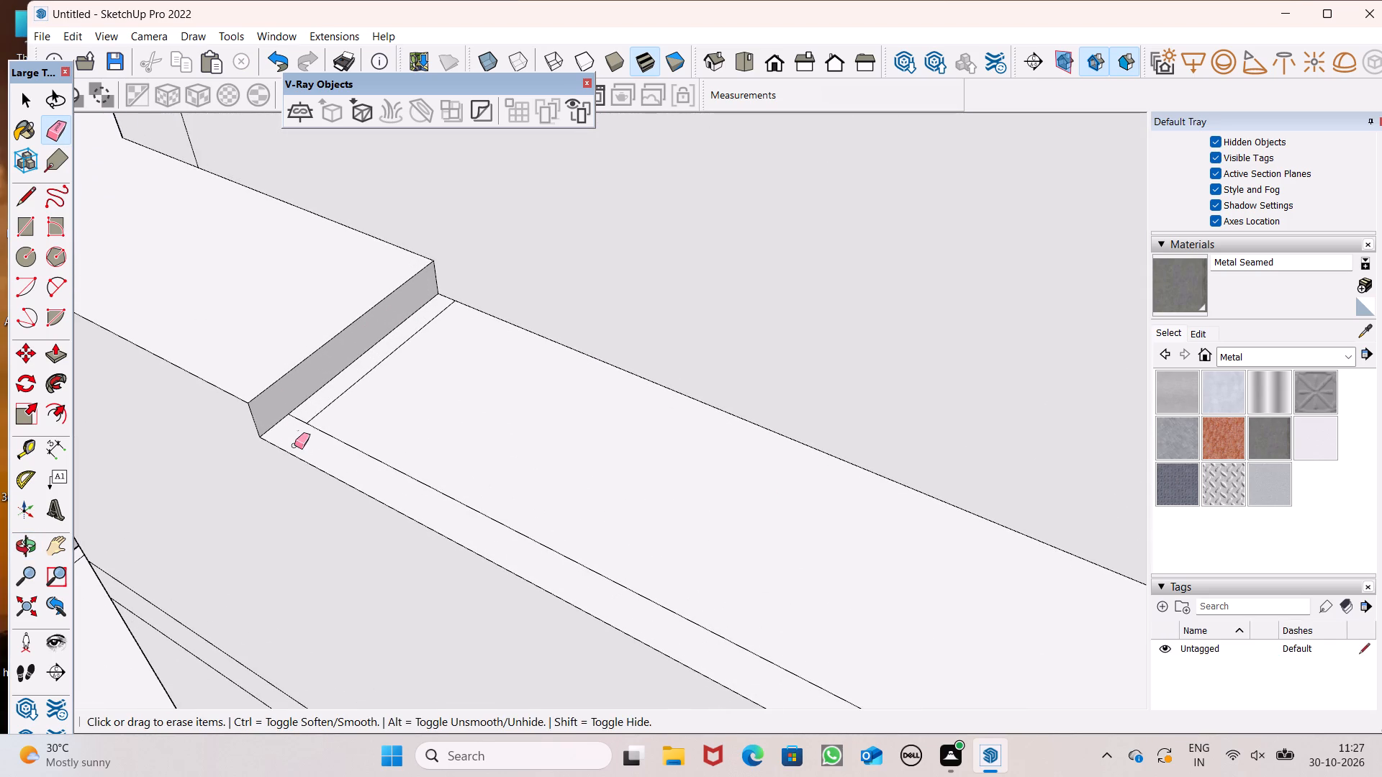
{"action": "left_click_drag", "start_coordinate": [303, 432], "coordinate": [317, 411]}
{"action": "scroll", "coordinate": [326, 381], "scroll_direction": "down", "scroll_amount": 9}
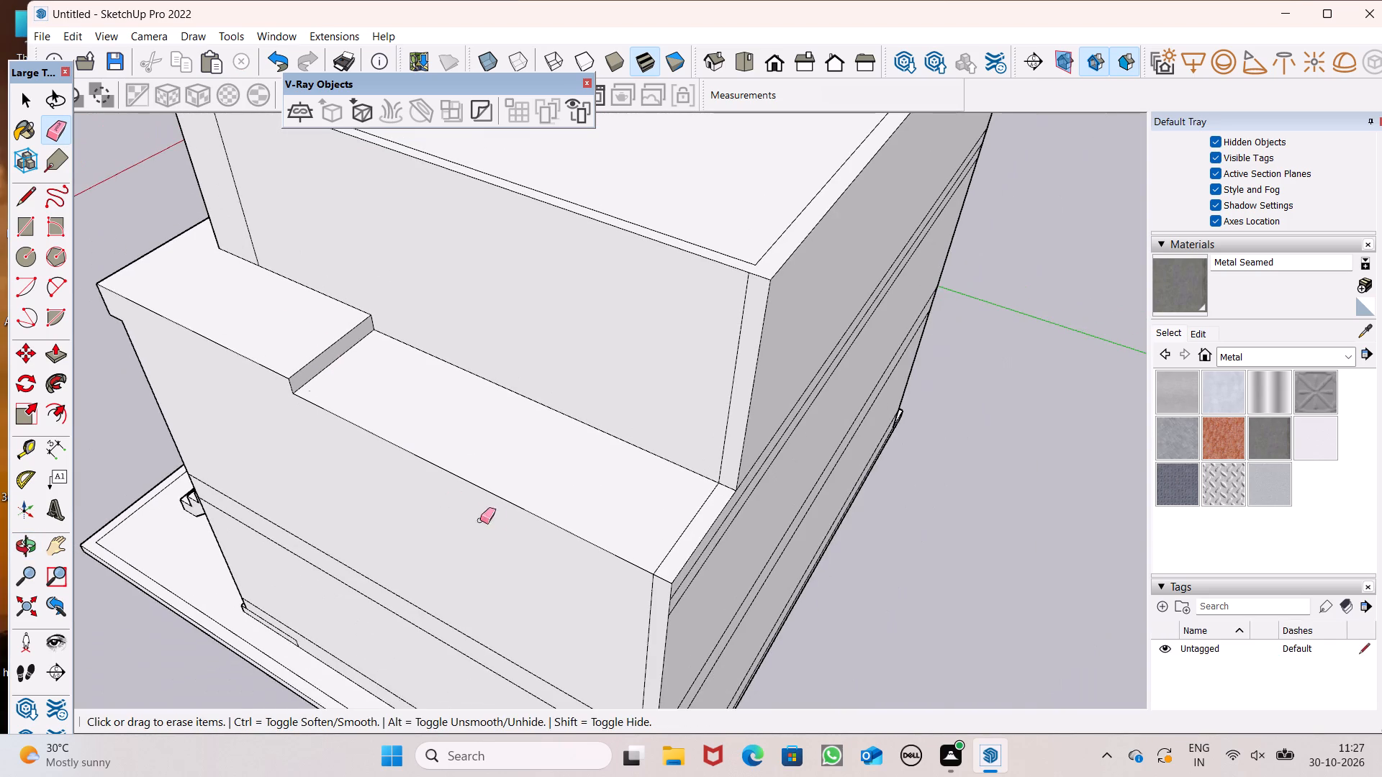
{"action": "scroll", "coordinate": [562, 526], "scroll_direction": "up", "scroll_amount": 3}
{"action": "left_click", "coordinate": [703, 538]}
{"action": "left_click_drag", "start_coordinate": [720, 524], "coordinate": [723, 520]}
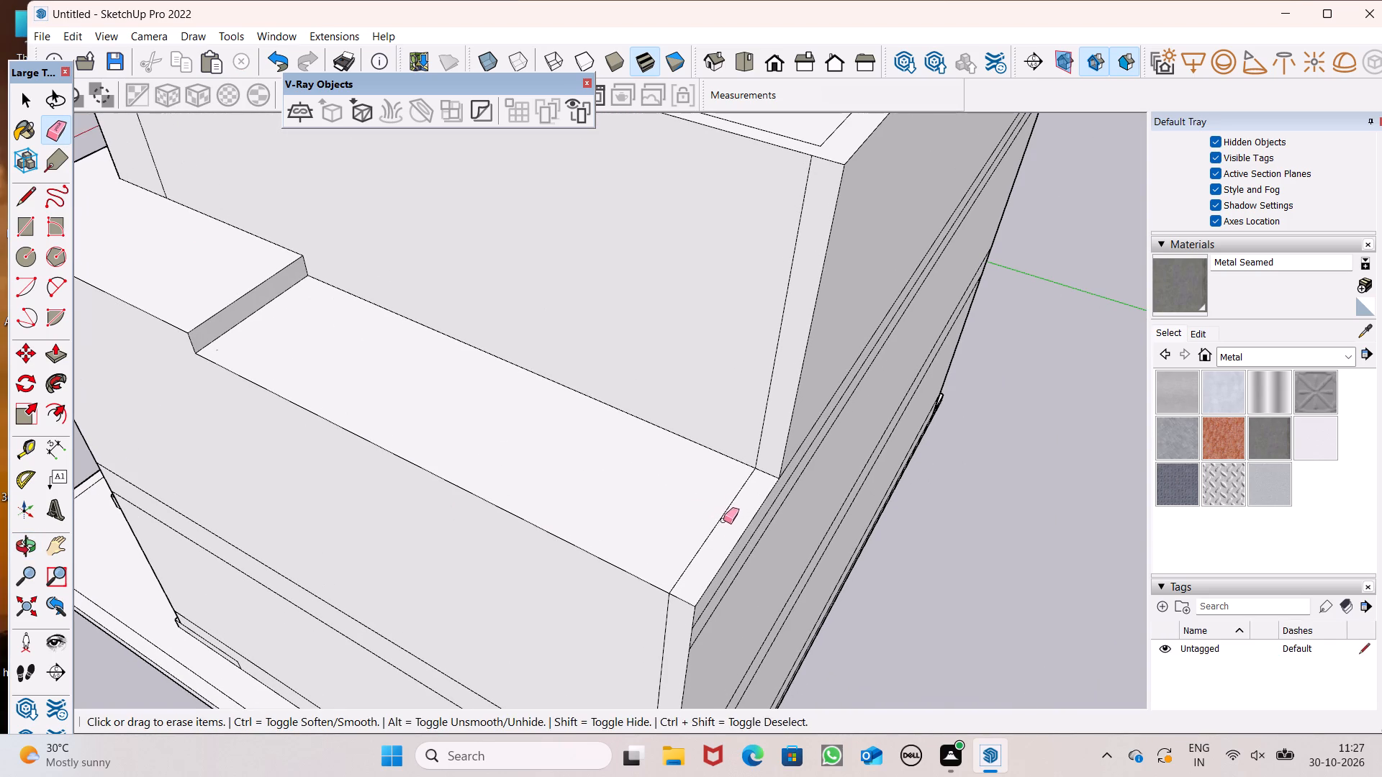
{"action": "left_click_drag", "start_coordinate": [723, 520], "coordinate": [726, 513]}
{"action": "scroll", "coordinate": [671, 560], "scroll_direction": "up", "scroll_amount": 6}
{"action": "left_click_drag", "start_coordinate": [678, 591], "coordinate": [682, 601]}
{"action": "scroll", "coordinate": [655, 466], "scroll_direction": "down", "scroll_amount": 6}
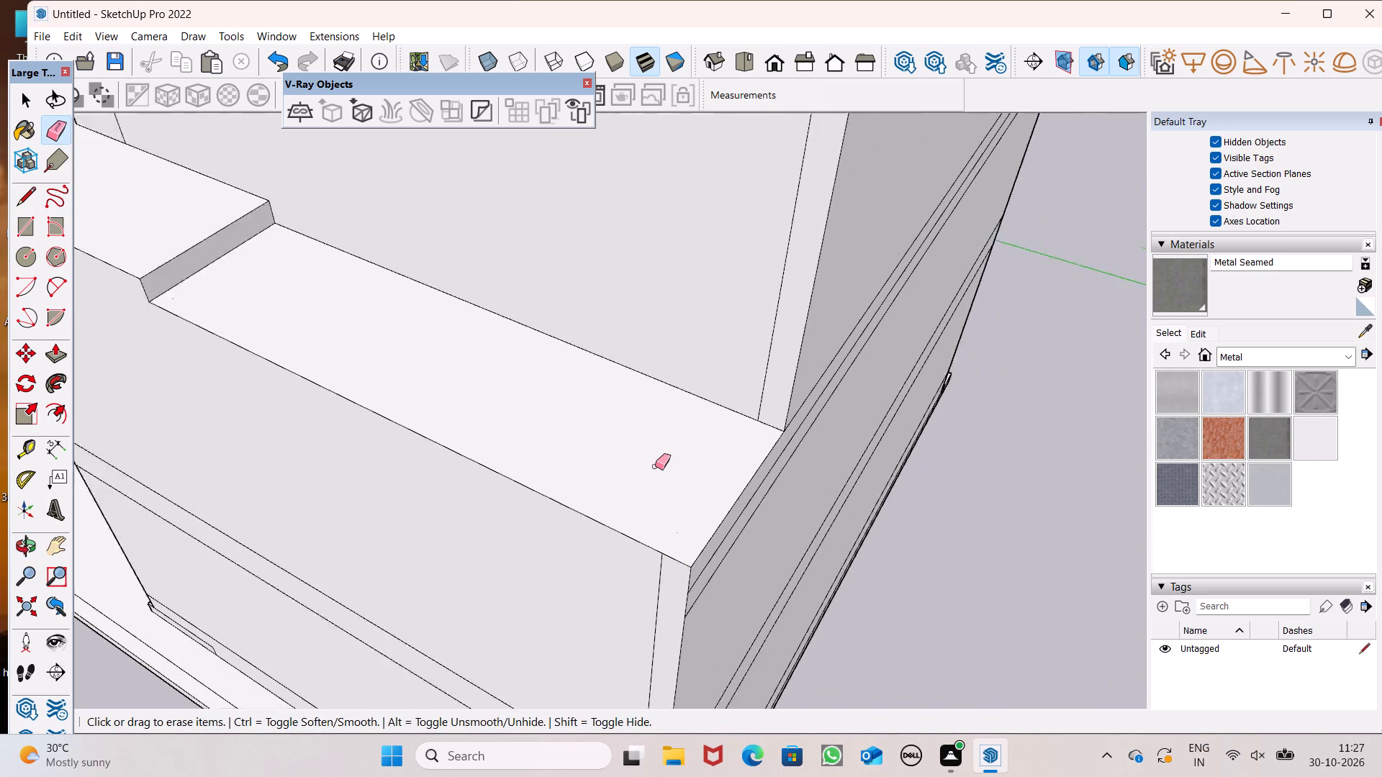
Erase the vertical line near the rear corner of the staircase-side wall on the storey below the terrace.
{"action": "scroll", "coordinate": [655, 466], "scroll_direction": "down", "scroll_amount": 2}
{"action": "scroll", "coordinate": [661, 569], "scroll_direction": "up", "scroll_amount": 1}
{"action": "left_click_drag", "start_coordinate": [661, 564], "coordinate": [647, 527]}
{"action": "scroll", "coordinate": [636, 414], "scroll_direction": "down", "scroll_amount": 5}
{"action": "scroll", "coordinate": [654, 582], "scroll_direction": "up", "scroll_amount": 7}
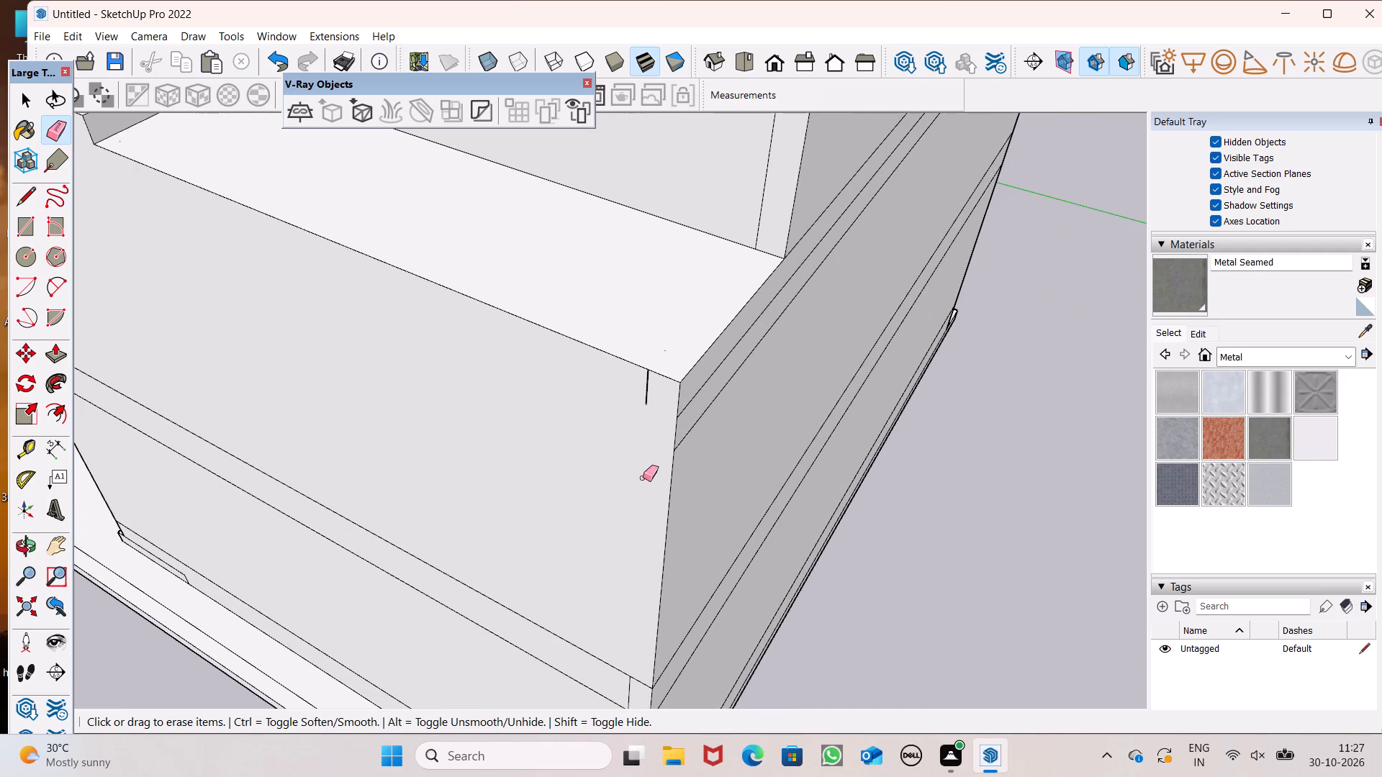
{"action": "left_click_drag", "start_coordinate": [648, 397], "coordinate": [634, 365]}
Erase the remaining vertical line segments near the staircase-side wall's rear corner, from the mid-height band down to the base.
{"action": "scroll", "coordinate": [635, 344], "scroll_direction": "down", "scroll_amount": 6}
{"action": "middle_click_drag", "start_coordinate": [661, 523], "coordinate": [793, 310]}
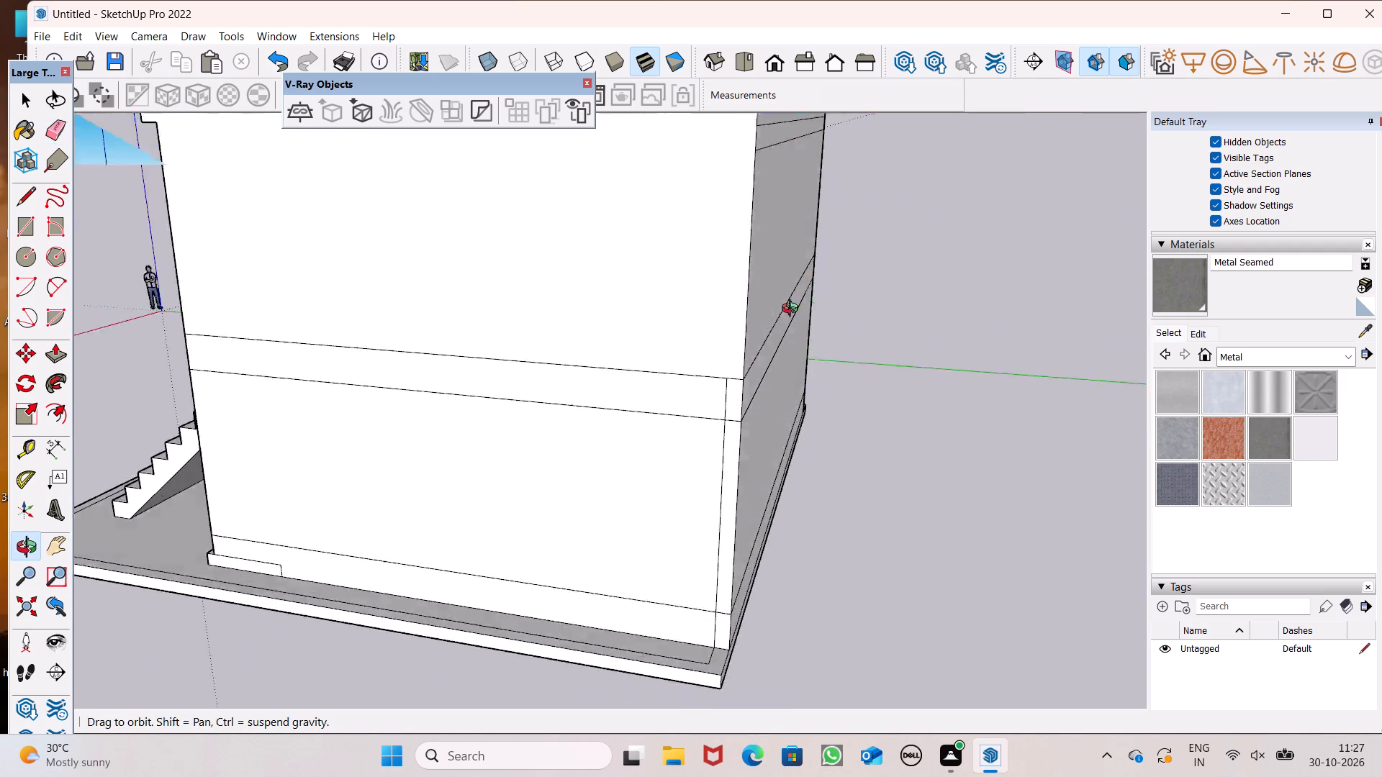
{"action": "middle_click_drag", "start_coordinate": [793, 310], "coordinate": [813, 281]}
{"action": "scroll", "coordinate": [764, 430], "scroll_direction": "up", "scroll_amount": 4}
{"action": "left_click_drag", "start_coordinate": [764, 432], "coordinate": [763, 409]}
{"action": "left_click_drag", "start_coordinate": [759, 288], "coordinate": [777, 278]}
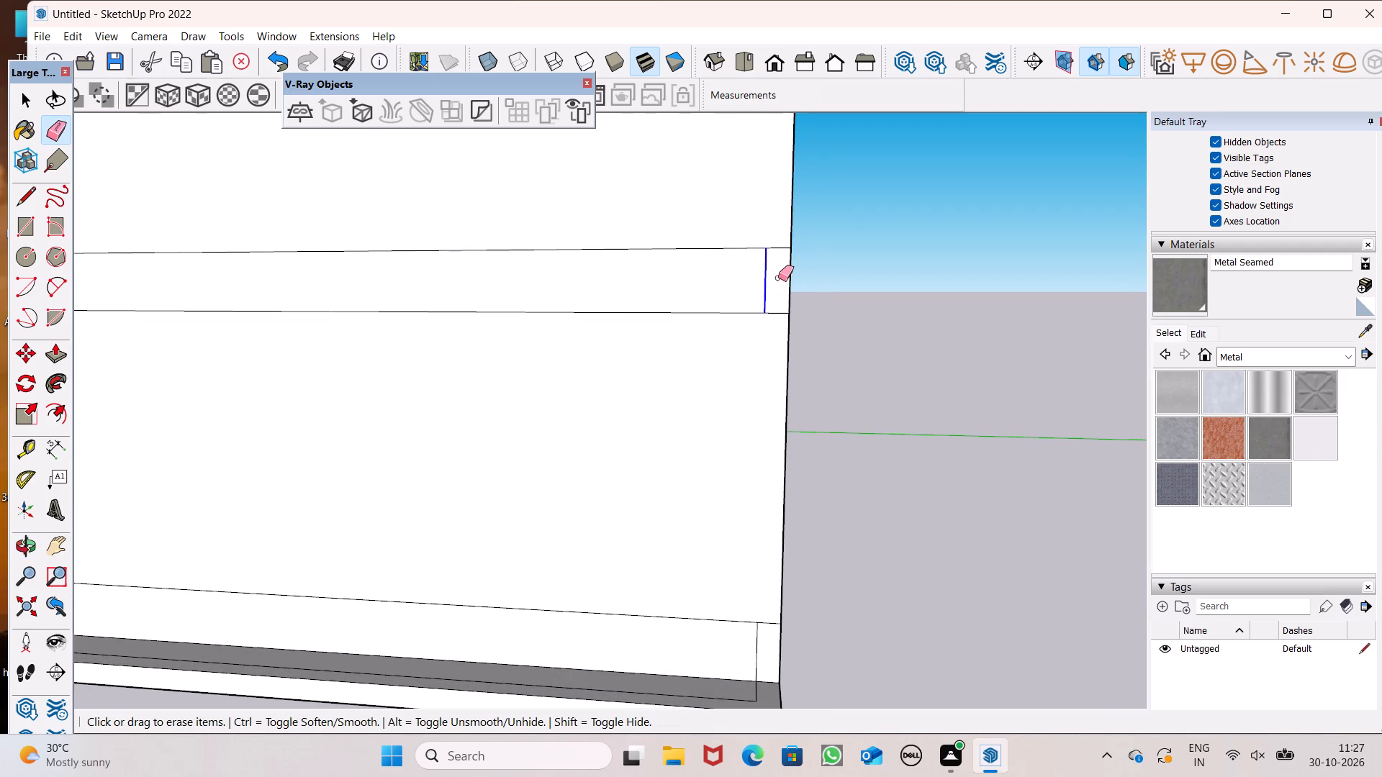
{"action": "left_click_drag", "start_coordinate": [749, 671], "coordinate": [754, 663]}
{"action": "scroll", "coordinate": [718, 456], "scroll_direction": "down", "scroll_amount": 8}
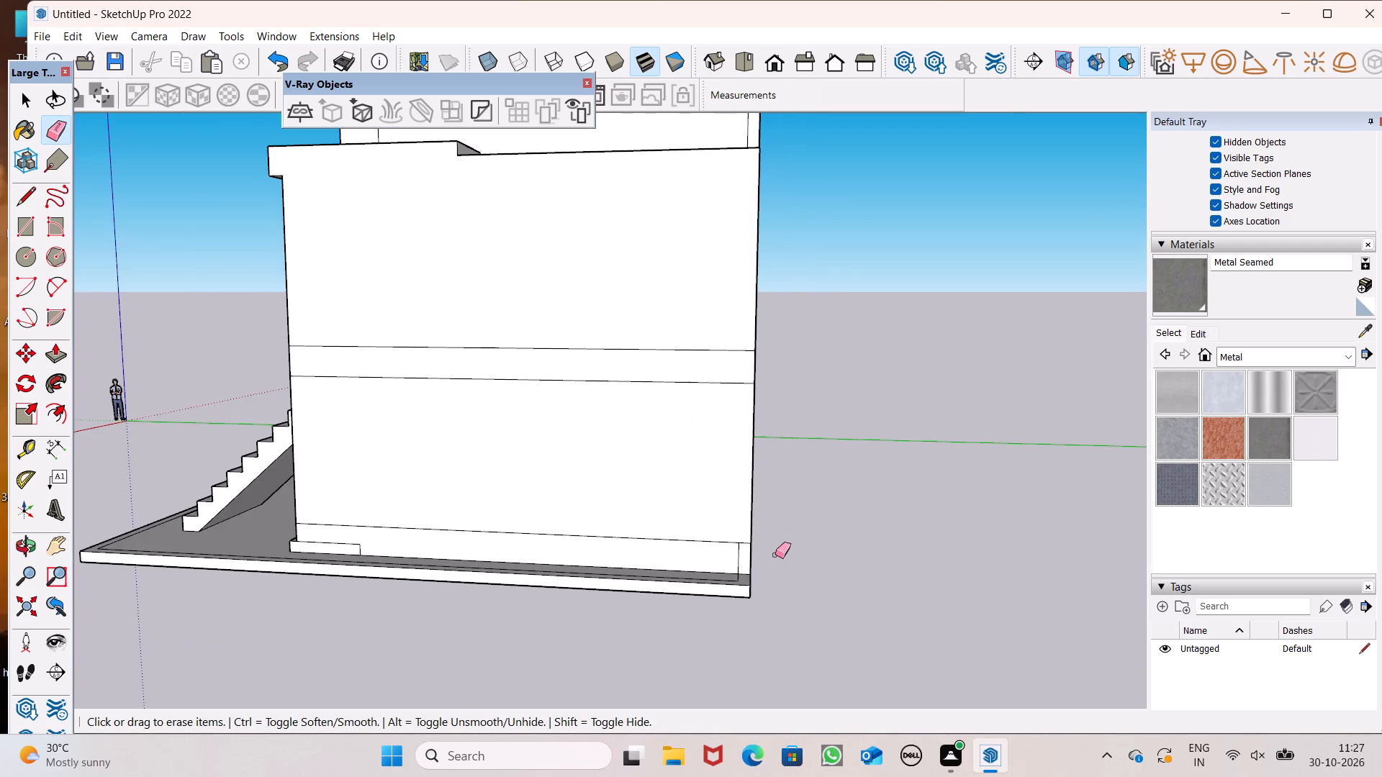
{"action": "scroll", "coordinate": [745, 563], "scroll_direction": "up", "scroll_amount": 7}
{"action": "left_click_drag", "start_coordinate": [739, 555], "coordinate": [755, 543]}
Erase the small stepped outline at the base of the staircase-side wall, behind the wooden slats.
{"action": "scroll", "coordinate": [664, 361], "scroll_direction": "down", "scroll_amount": 7}
{"action": "middle_click_drag", "start_coordinate": [733, 445], "coordinate": [944, 584]}
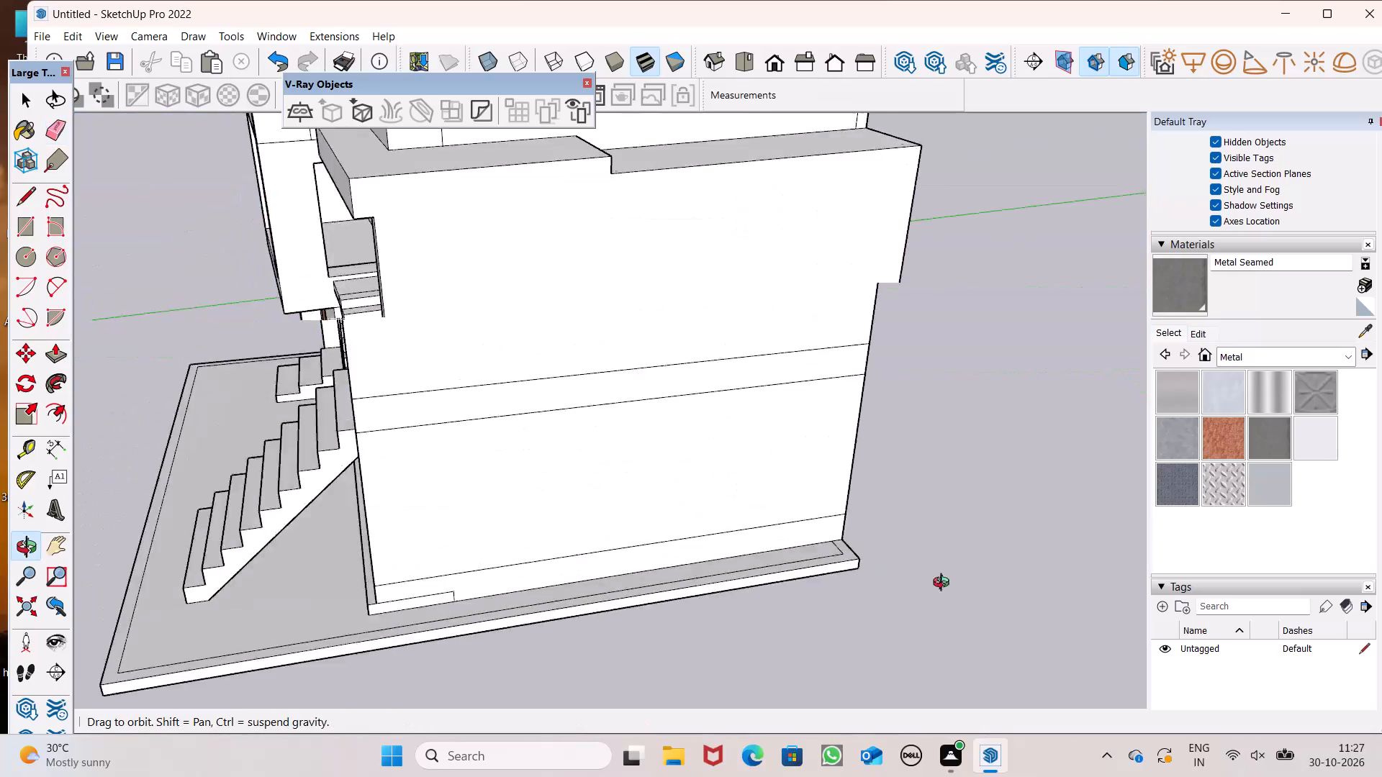
{"action": "middle_click_drag", "start_coordinate": [944, 584], "coordinate": [1205, 522]}
{"action": "scroll", "coordinate": [929, 580], "scroll_direction": "up", "scroll_amount": 6}
{"action": "scroll", "coordinate": [681, 533], "scroll_direction": "up", "scroll_amount": 7}
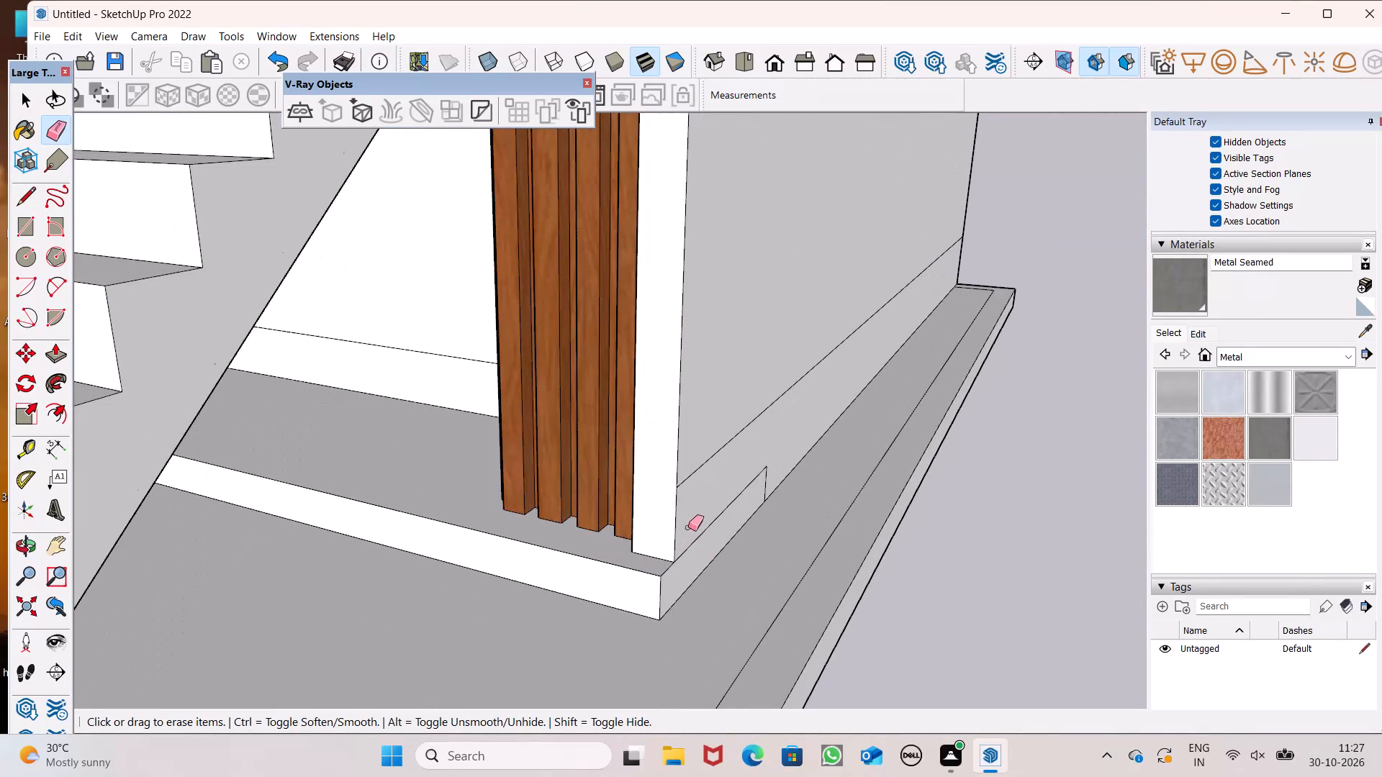
{"action": "left_click_drag", "start_coordinate": [700, 524], "coordinate": [729, 510]}
{"action": "left_click", "coordinate": [764, 477]}
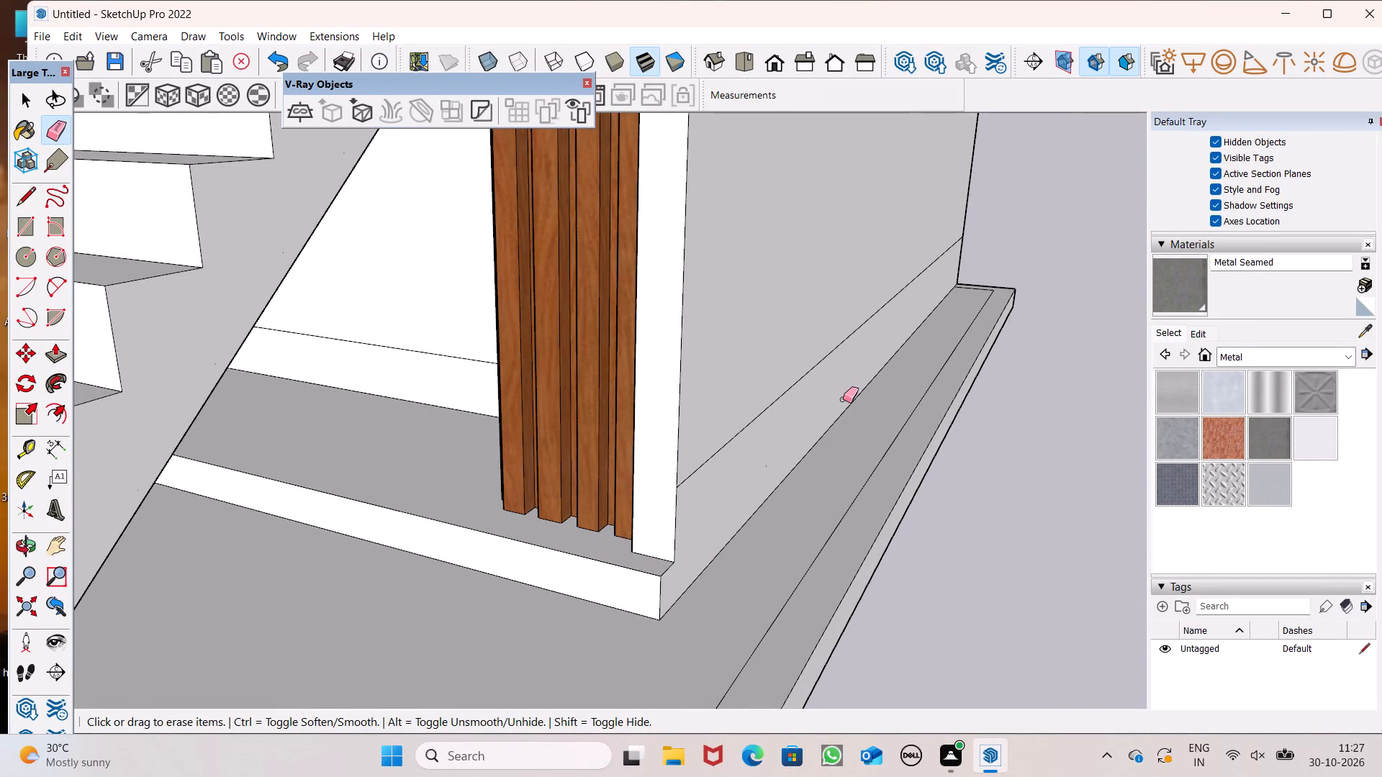
Examine the staircase base, the plinth and the whole house from the front.
{"action": "middle_click_drag", "start_coordinate": [844, 419], "coordinate": [836, 460]}
{"action": "scroll", "coordinate": [930, 367], "scroll_direction": "down", "scroll_amount": 6}
{"action": "scroll", "coordinate": [911, 302], "scroll_direction": "down", "scroll_amount": 4}
{"action": "scroll", "coordinate": [947, 315], "scroll_direction": "up", "scroll_amount": 3}
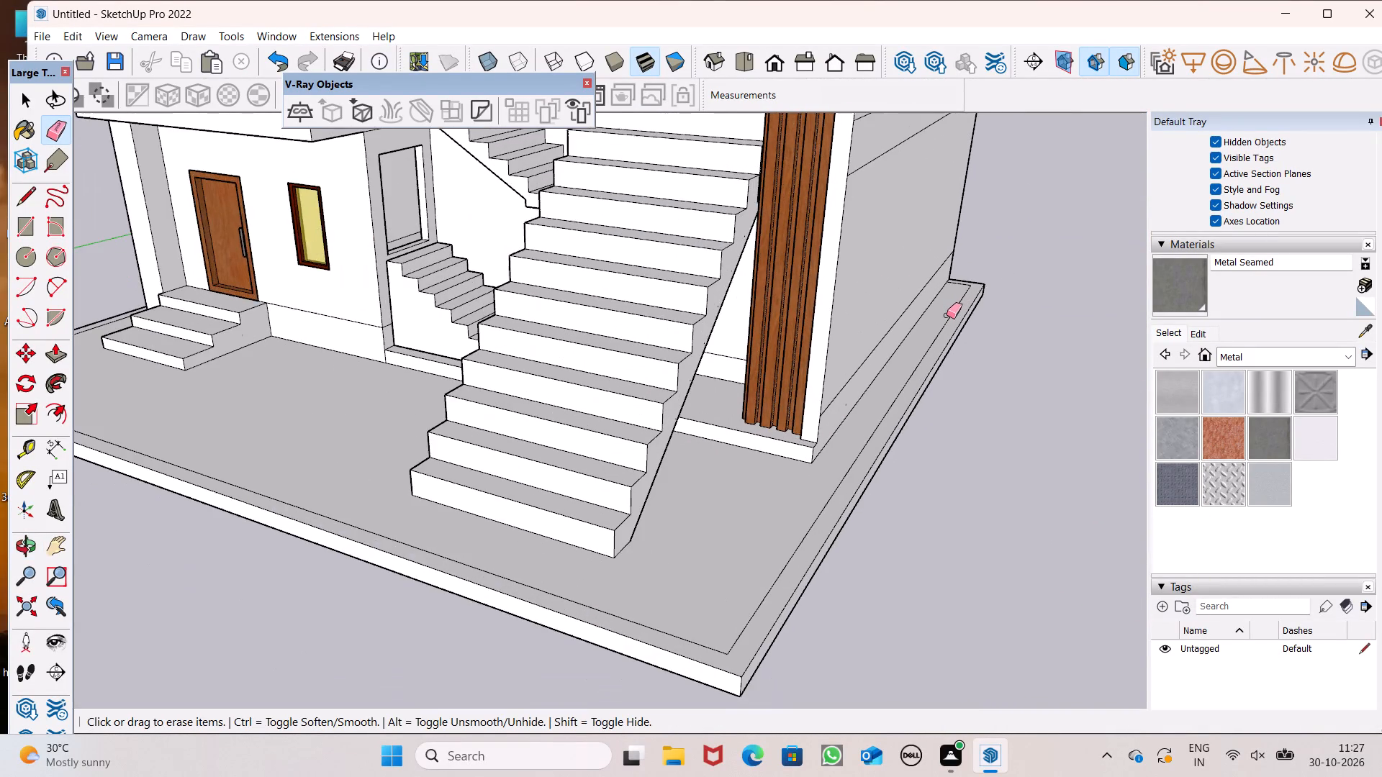
{"action": "scroll", "coordinate": [947, 318], "scroll_direction": "down", "scroll_amount": 6}
{"action": "middle_click_drag", "start_coordinate": [977, 402], "coordinate": [1129, 369]}
{"action": "scroll", "coordinate": [1129, 369], "scroll_direction": "up", "scroll_amount": 1}
{"action": "scroll", "coordinate": [679, 494], "scroll_direction": "down", "scroll_amount": 11}
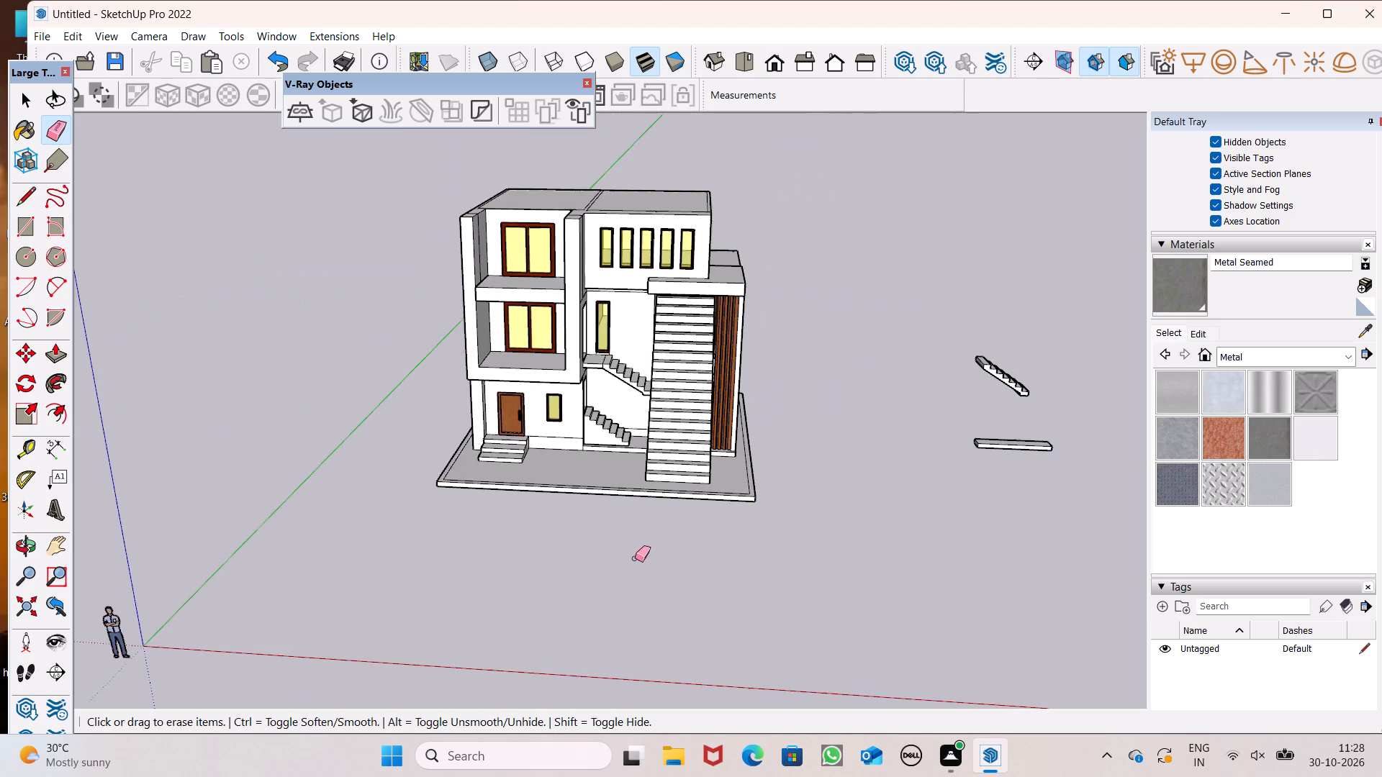
{"action": "scroll", "coordinate": [633, 563], "scroll_direction": "down", "scroll_amount": 6}
Erase the lines across the tops of the two front balcony side walls and the vertical line on the inner wall face.
{"action": "middle_click_drag", "start_coordinate": [646, 555], "coordinate": [849, 765]}
{"action": "scroll", "coordinate": [681, 445], "scroll_direction": "up", "scroll_amount": 4}
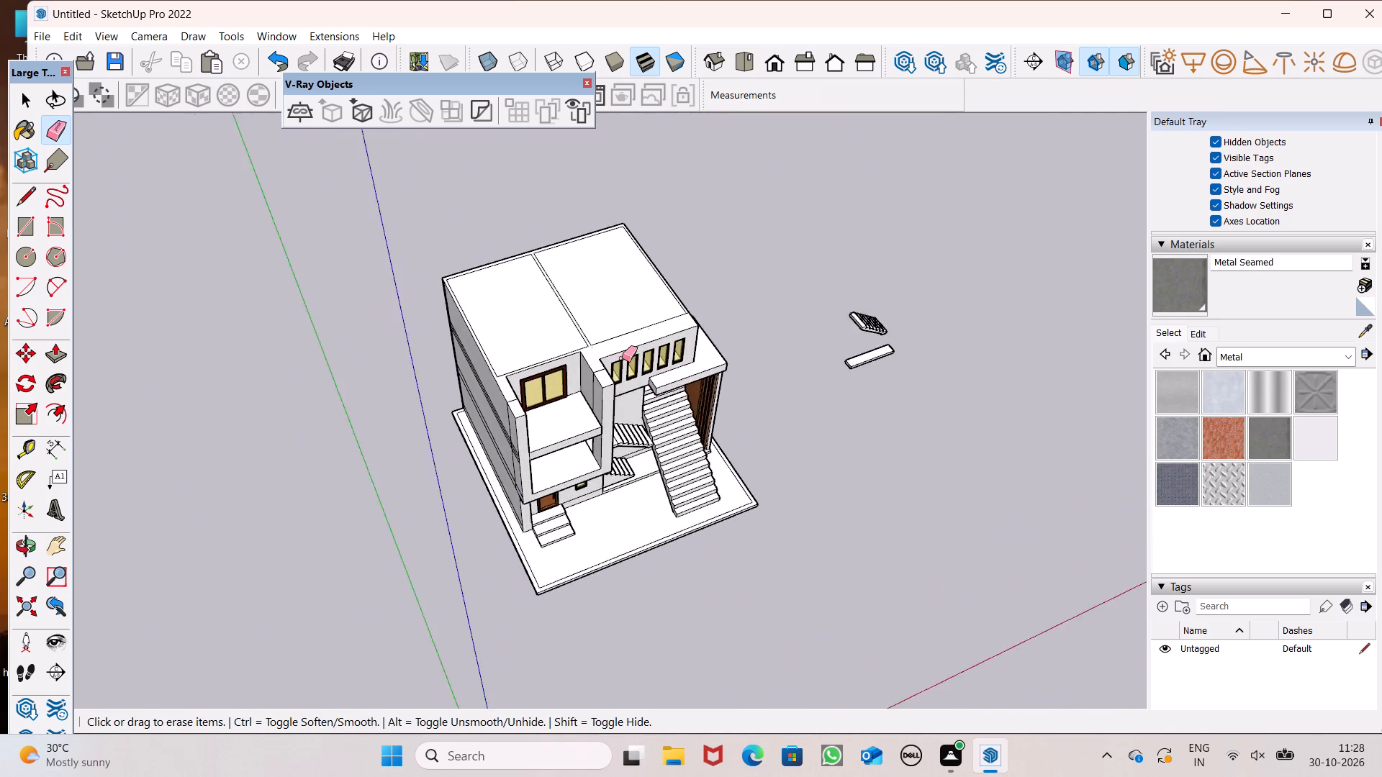
{"action": "scroll", "coordinate": [622, 358], "scroll_direction": "up", "scroll_amount": 3}
{"action": "scroll", "coordinate": [494, 400], "scroll_direction": "up", "scroll_amount": 7}
{"action": "scroll", "coordinate": [454, 427], "scroll_direction": "down", "scroll_amount": 3}
{"action": "middle_click_drag", "start_coordinate": [449, 428], "coordinate": [440, 436]}
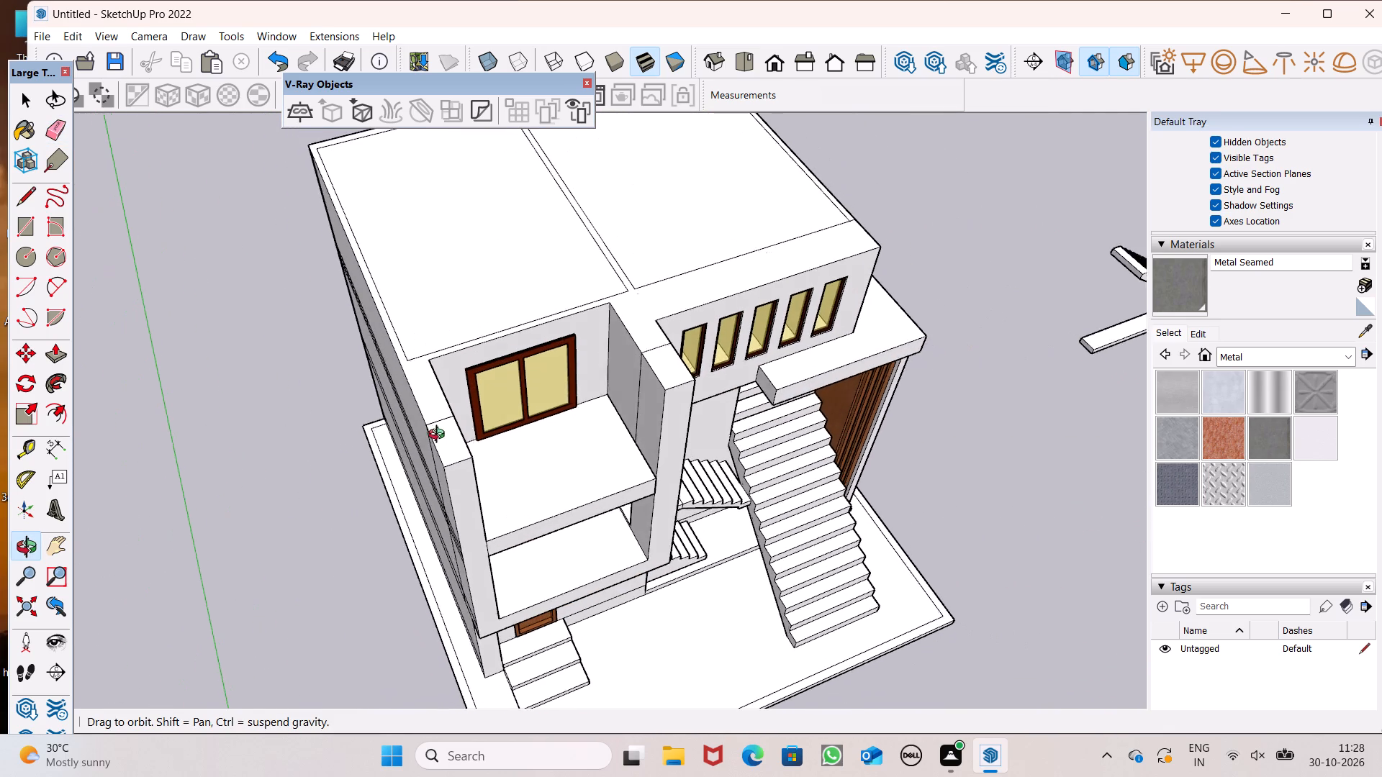
{"action": "middle_click_drag", "start_coordinate": [440, 436], "coordinate": [340, 493]}
{"action": "scroll", "coordinate": [340, 487], "scroll_direction": "up", "scroll_amount": 1}
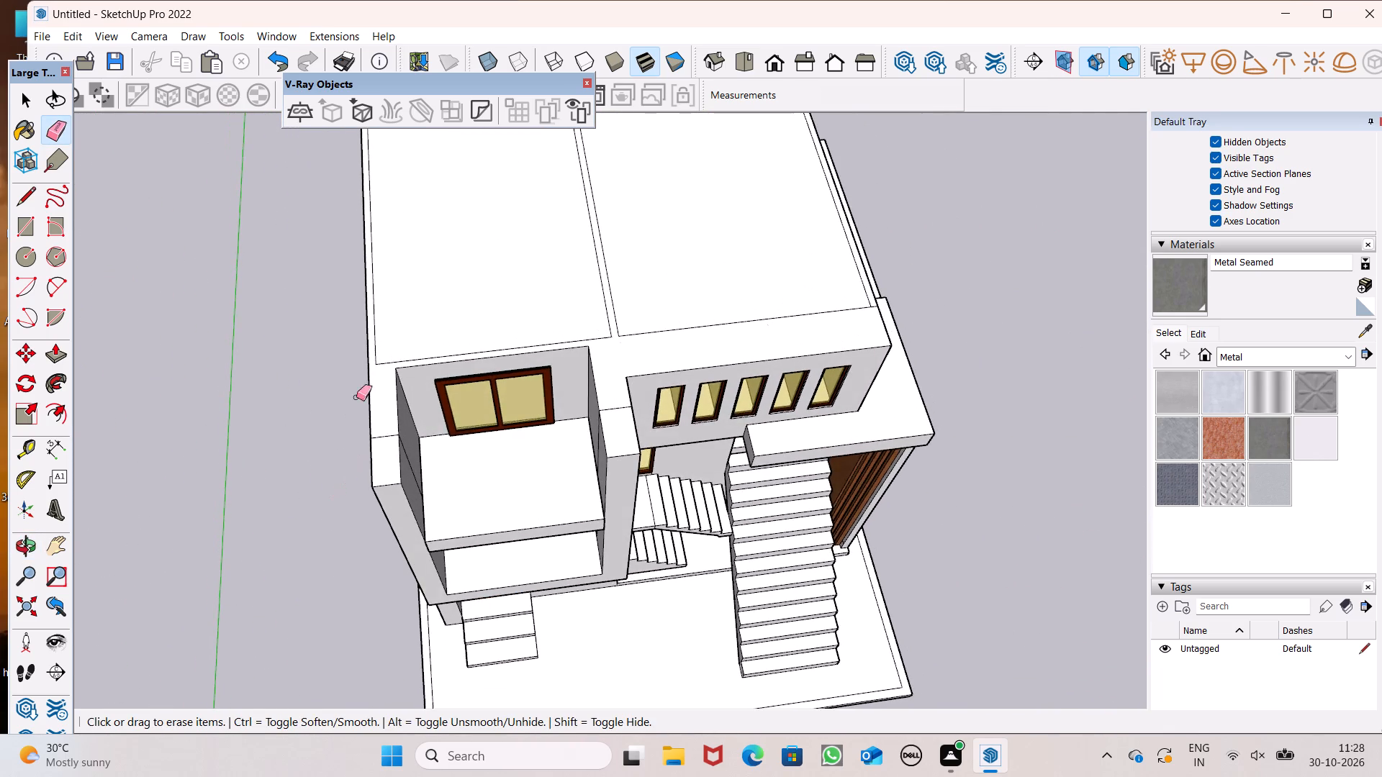
{"action": "scroll", "coordinate": [365, 385], "scroll_direction": "up", "scroll_amount": 1}
{"action": "left_click", "coordinate": [389, 432]}
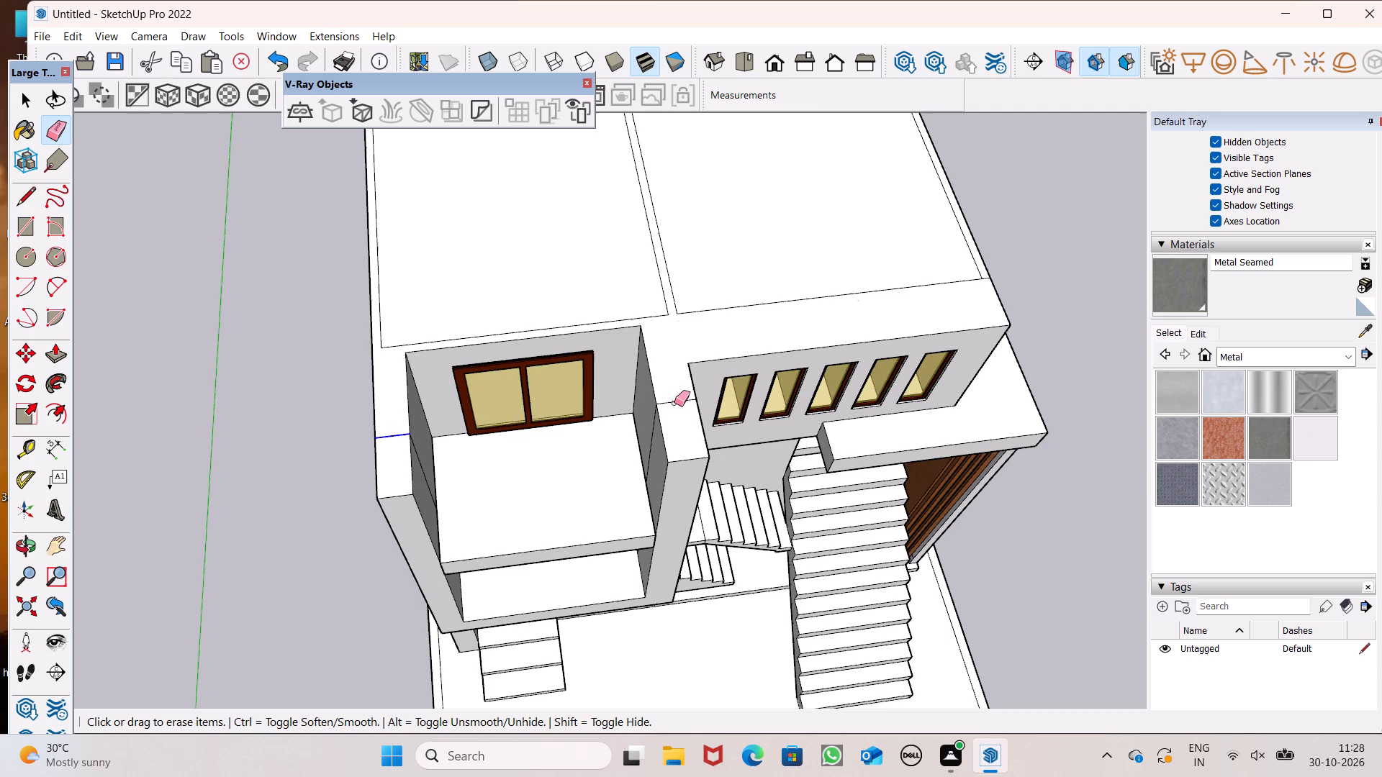
{"action": "left_click_drag", "start_coordinate": [672, 397], "coordinate": [674, 406]}
{"action": "middle_click_drag", "start_coordinate": [625, 447], "coordinate": [672, 403]}
{"action": "scroll", "coordinate": [665, 409], "scroll_direction": "up", "scroll_amount": 1}
{"action": "left_click_drag", "start_coordinate": [674, 401], "coordinate": [668, 385]}
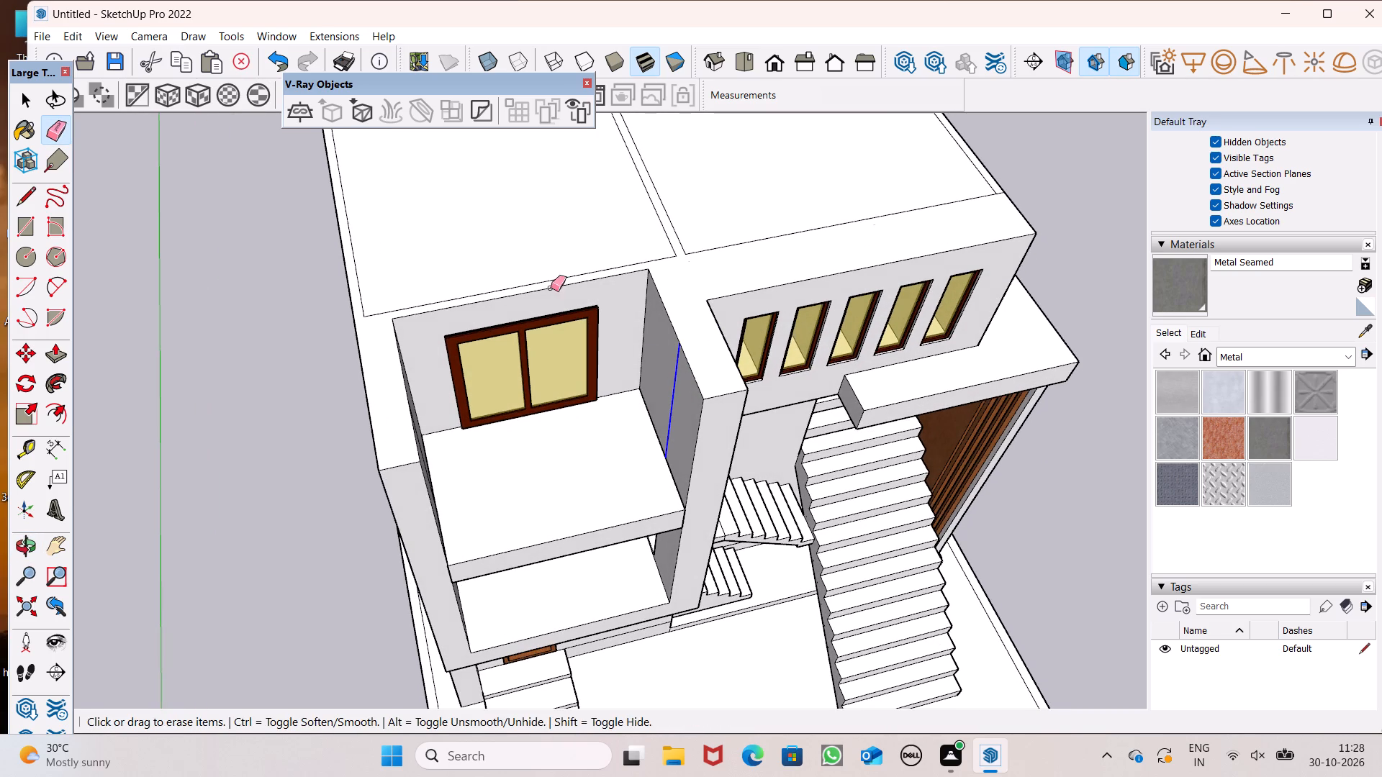
Erase the front, side and central dividing lines of the two inset rectangles on the roof.
{"action": "left_click_drag", "start_coordinate": [364, 324], "coordinate": [369, 311]}
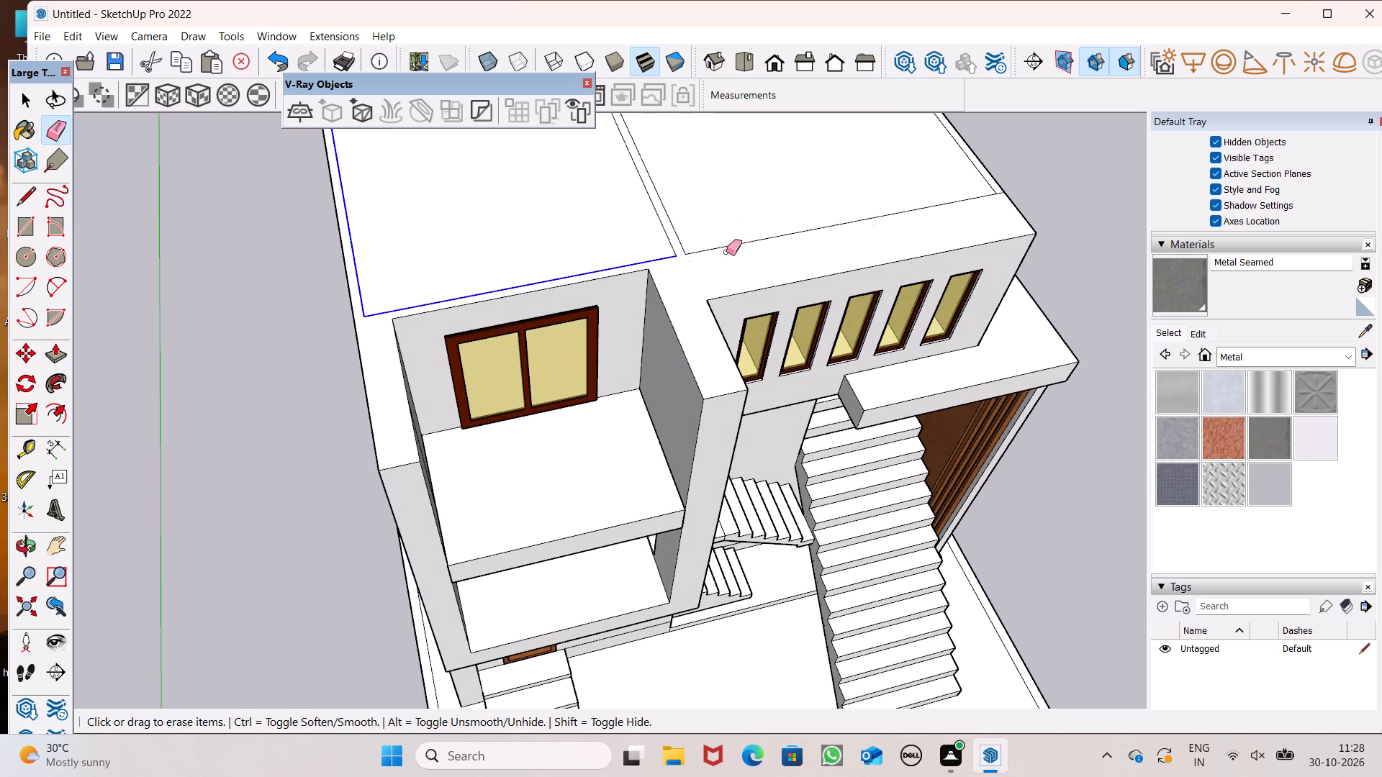
{"action": "left_click_drag", "start_coordinate": [668, 250], "coordinate": [694, 253]}
{"action": "scroll", "coordinate": [677, 267], "scroll_direction": "down", "scroll_amount": 6}
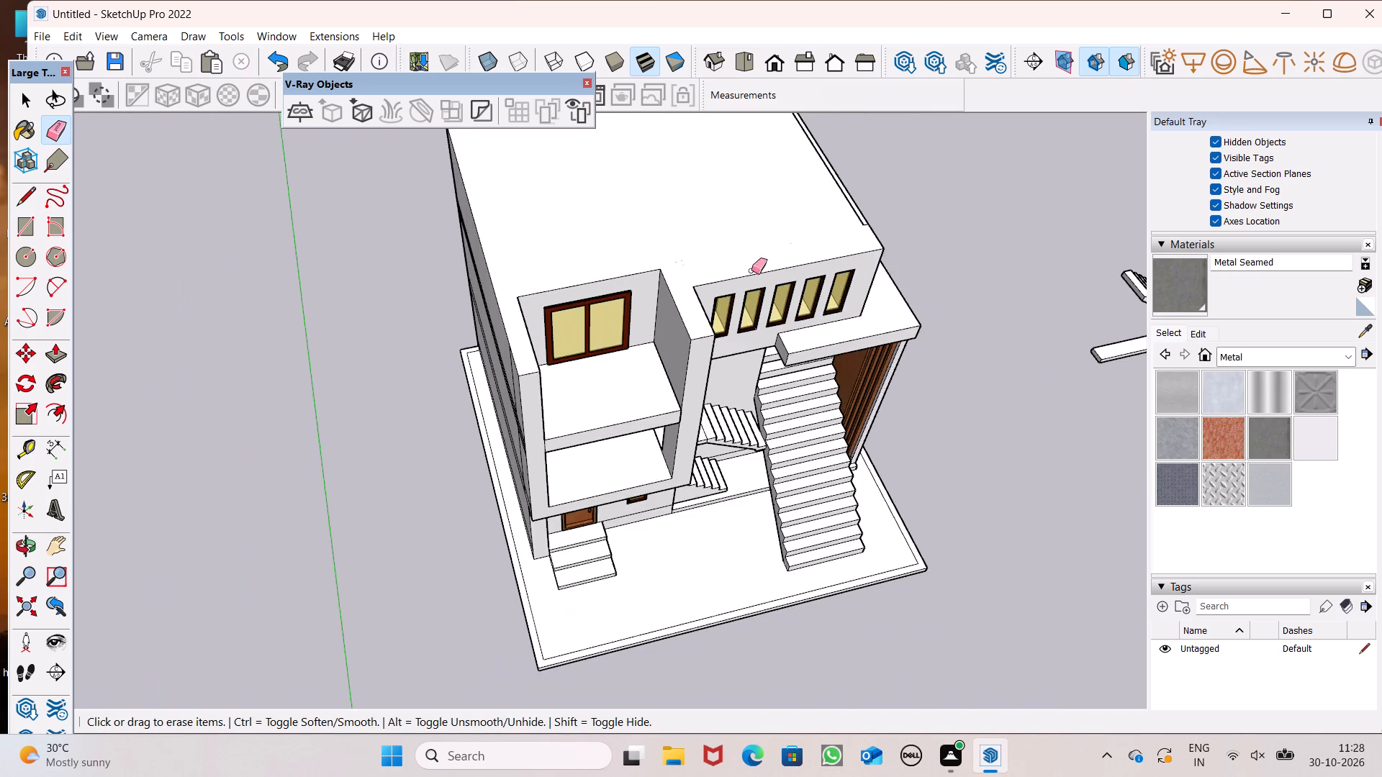
{"action": "middle_click_drag", "start_coordinate": [750, 278], "coordinate": [648, 368]}
{"action": "scroll", "coordinate": [816, 306], "scroll_direction": "up", "scroll_amount": 7}
{"action": "left_click_drag", "start_coordinate": [959, 350], "coordinate": [954, 338]}
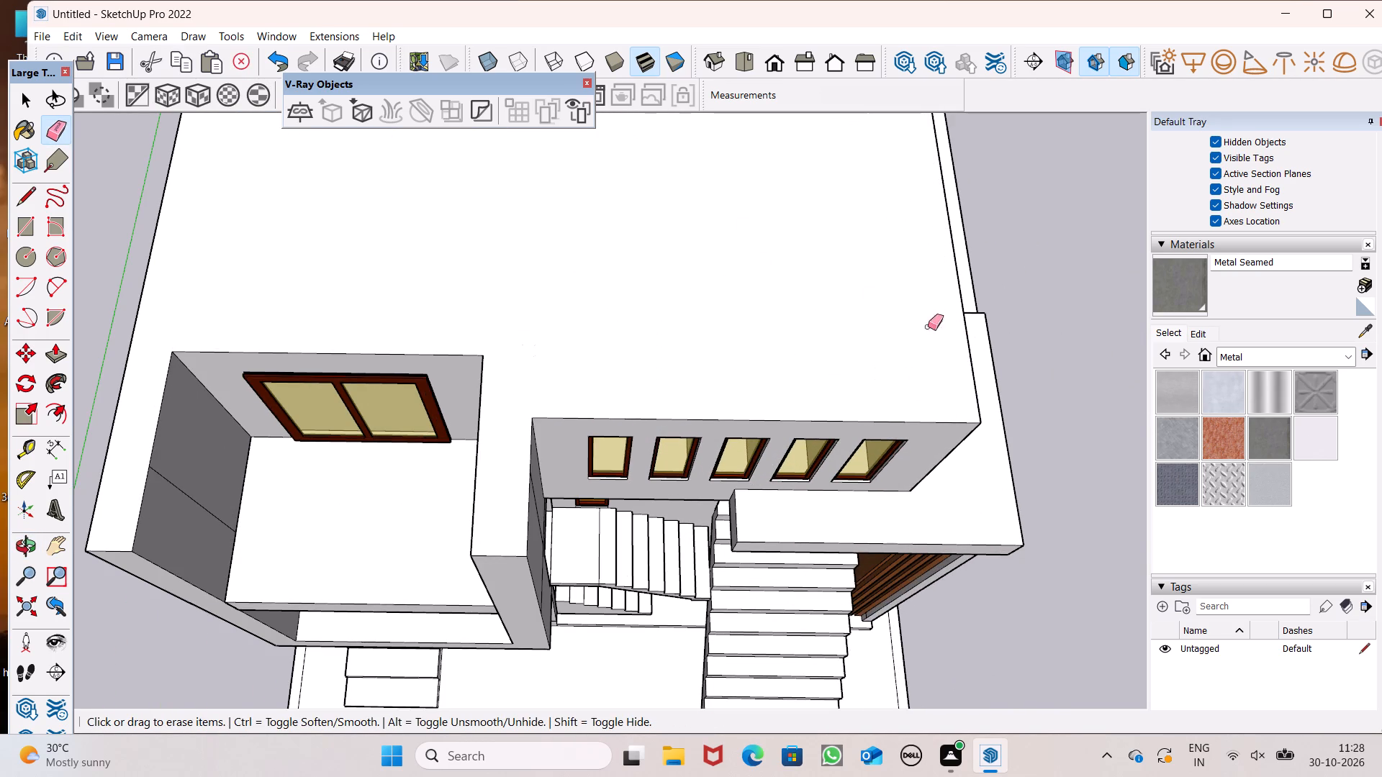
Erase the remaining inset line segments along the roof's rear edge.
{"action": "scroll", "coordinate": [685, 274], "scroll_direction": "down", "scroll_amount": 6}
{"action": "middle_click_drag", "start_coordinate": [674, 318], "coordinate": [644, 0]}
{"action": "scroll", "coordinate": [644, 0], "scroll_direction": "up", "scroll_amount": 1}
{"action": "middle_click_drag", "start_coordinate": [670, 202], "coordinate": [632, 114]}
{"action": "scroll", "coordinate": [666, 145], "scroll_direction": "up", "scroll_amount": 1}
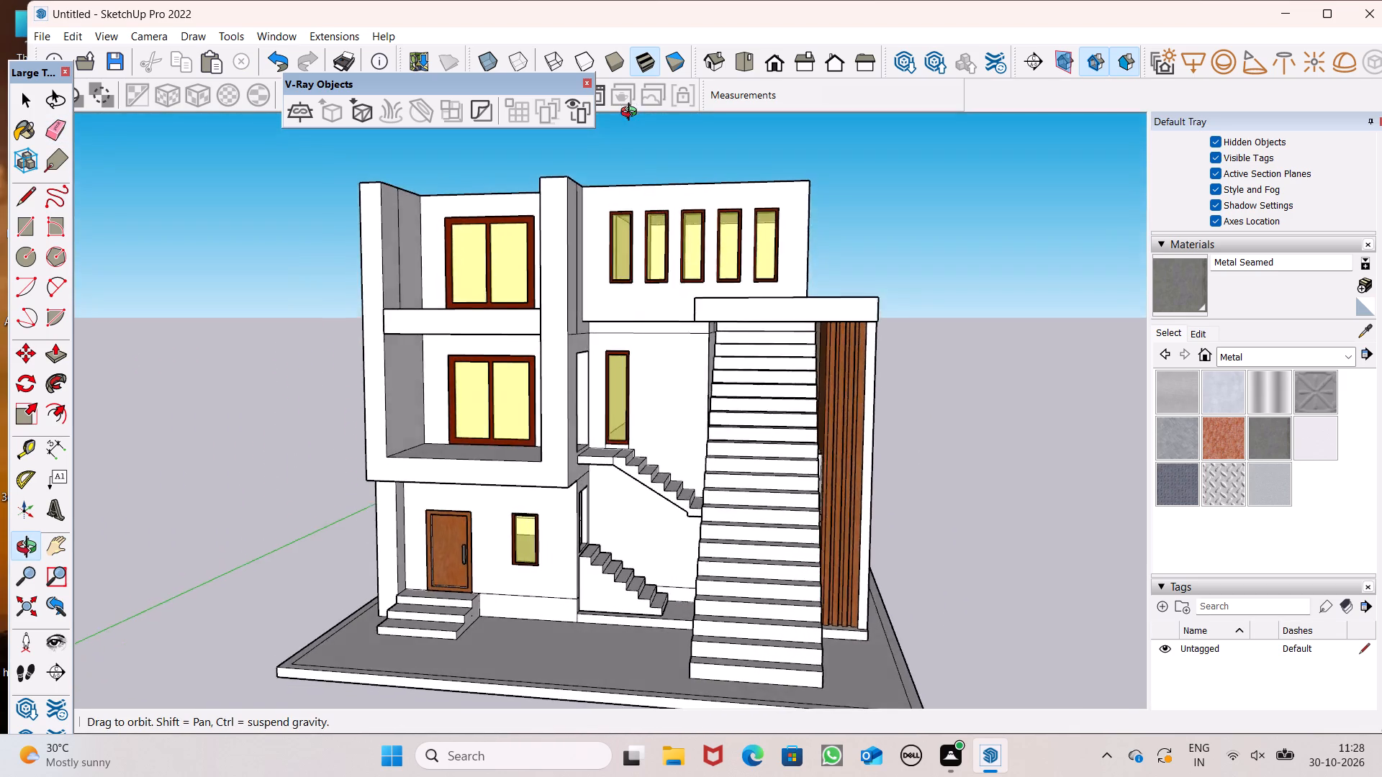
{"action": "middle_click_drag", "start_coordinate": [632, 114], "coordinate": [788, 506]}
{"action": "scroll", "coordinate": [651, 545], "scroll_direction": "down", "scroll_amount": 8}
{"action": "scroll", "coordinate": [562, 409], "scroll_direction": "up", "scroll_amount": 7}
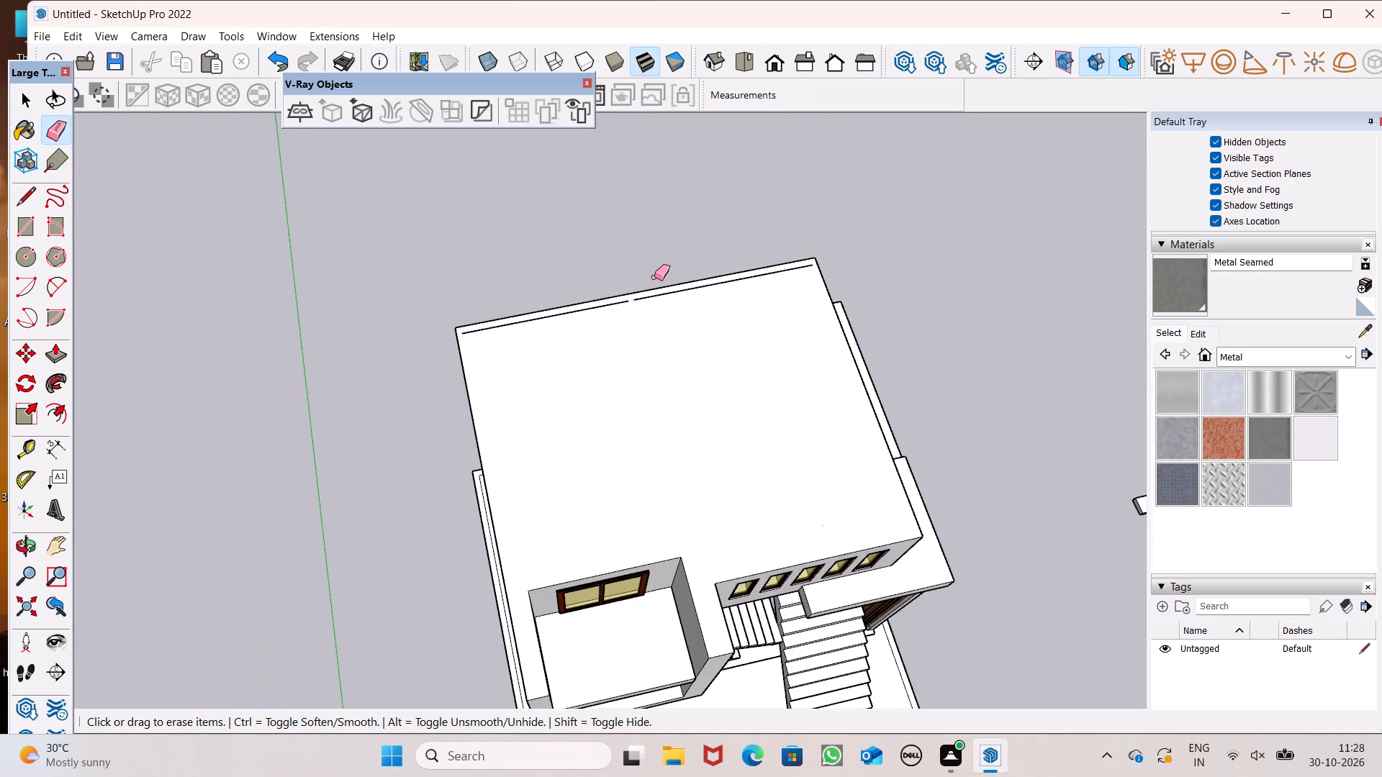
{"action": "scroll", "coordinate": [656, 275], "scroll_direction": "up", "scroll_amount": 13}
{"action": "left_click_drag", "start_coordinate": [604, 321], "coordinate": [525, 323]}
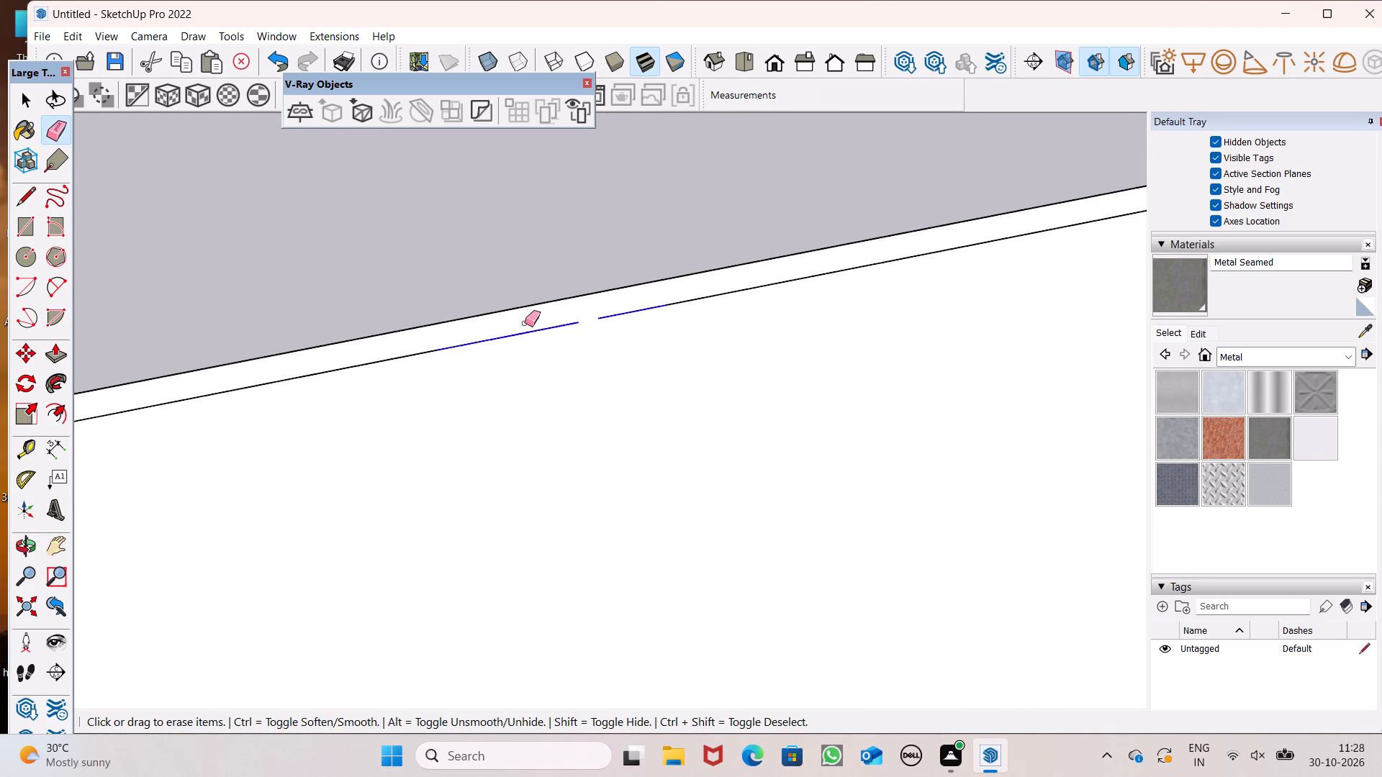
{"action": "left_click_drag", "start_coordinate": [525, 323], "coordinate": [680, 300]}
{"action": "left_click_drag", "start_coordinate": [425, 335], "coordinate": [426, 354]}
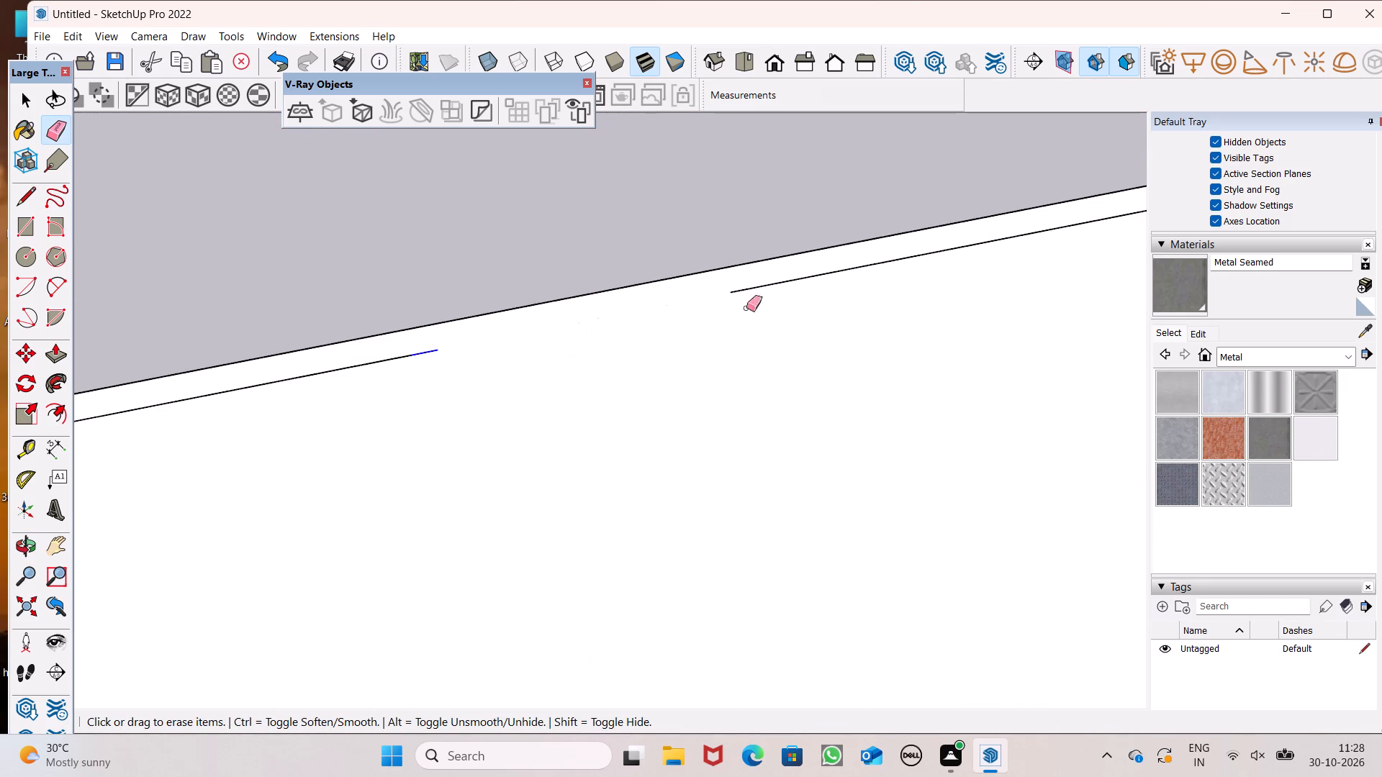
{"action": "left_click_drag", "start_coordinate": [810, 276], "coordinate": [801, 280]}
{"action": "left_click_drag", "start_coordinate": [364, 361], "coordinate": [362, 369]}
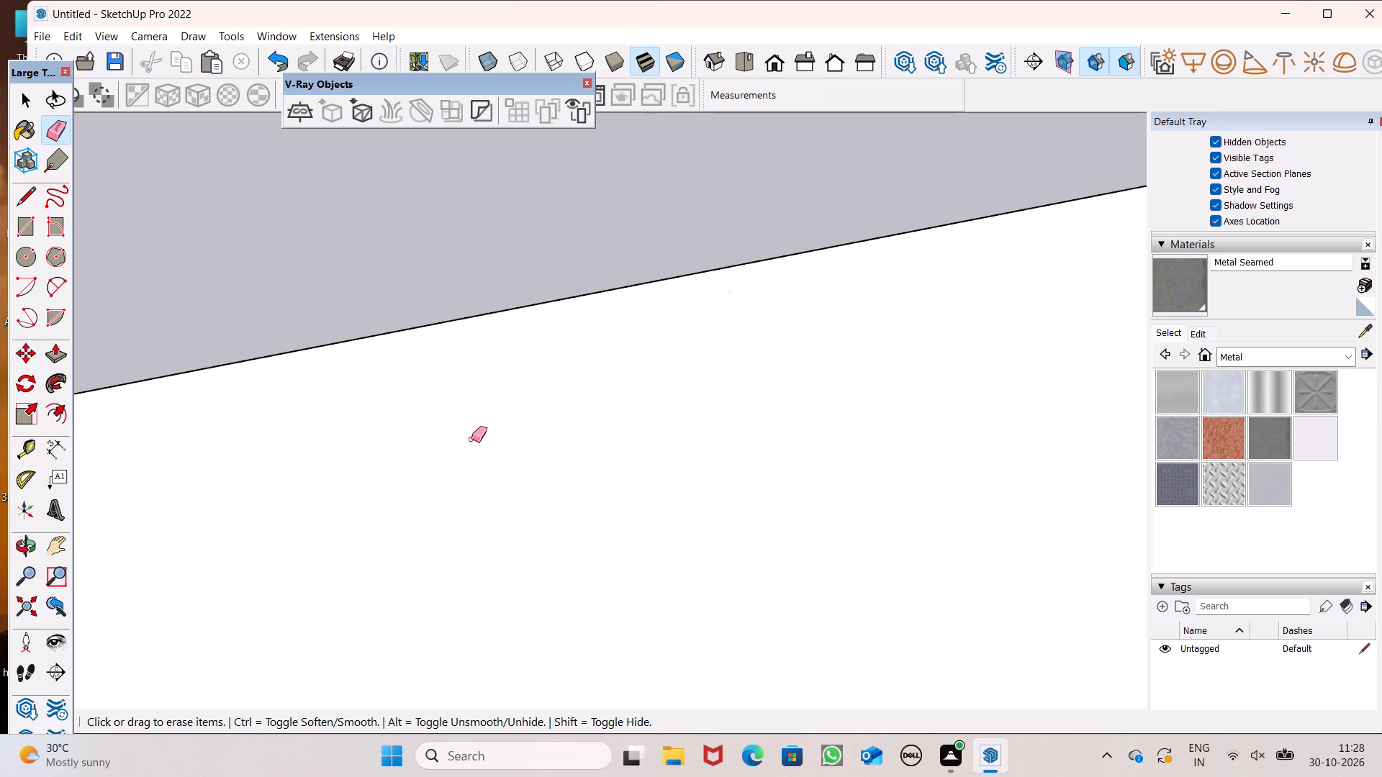
Examine the roof and the front of the house from above and at a distance.
{"action": "scroll", "coordinate": [472, 440], "scroll_direction": "down", "scroll_amount": 4}
{"action": "scroll", "coordinate": [455, 326], "scroll_direction": "down", "scroll_amount": 7}
{"action": "middle_click_drag", "start_coordinate": [610, 558], "coordinate": [575, 321]}
{"action": "scroll", "coordinate": [575, 319], "scroll_direction": "up", "scroll_amount": 1}
{"action": "scroll", "coordinate": [587, 348], "scroll_direction": "down", "scroll_amount": 4}
{"action": "middle_click_drag", "start_coordinate": [798, 442], "coordinate": [777, 352]}
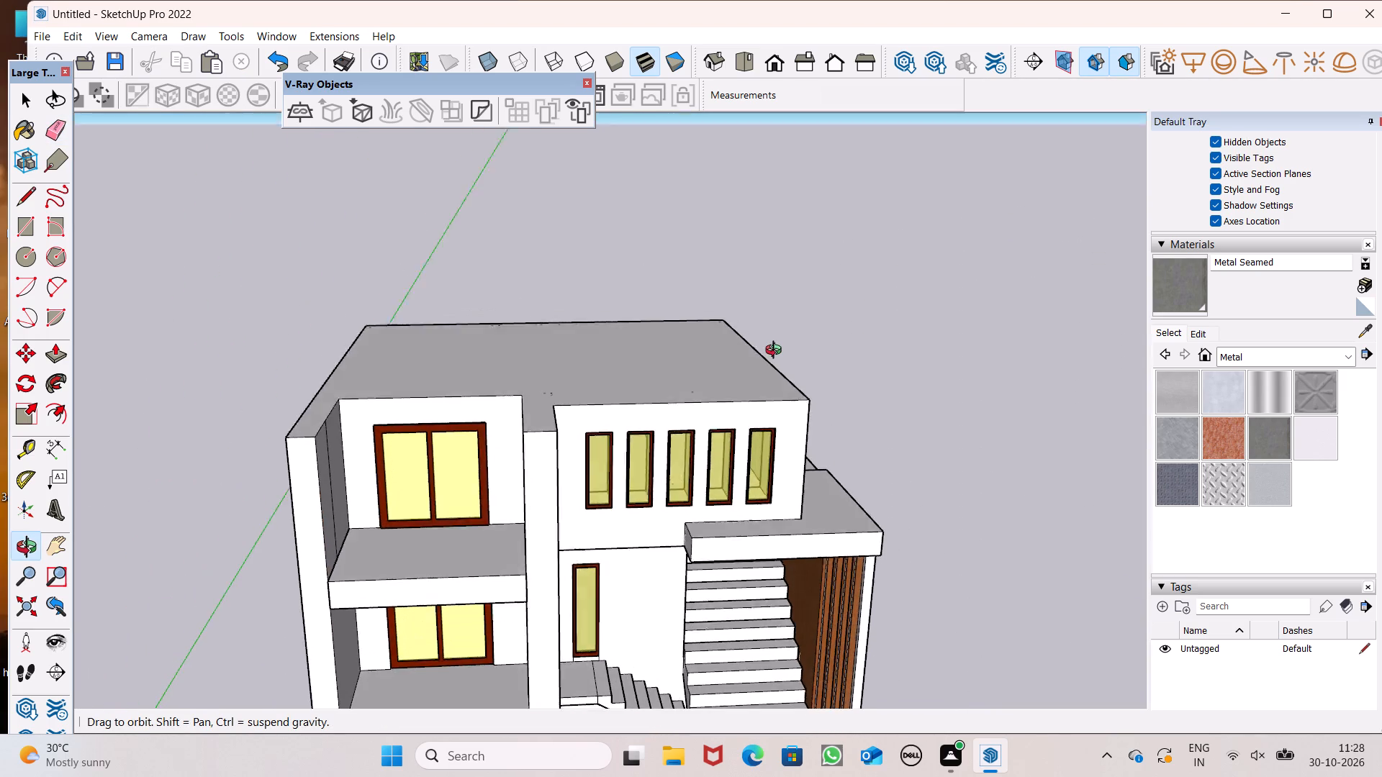
{"action": "middle_click_drag", "start_coordinate": [777, 352], "coordinate": [755, 376]}
{"action": "key", "text": "space"}
{"action": "scroll", "coordinate": [800, 425], "scroll_direction": "down", "scroll_amount": 4}
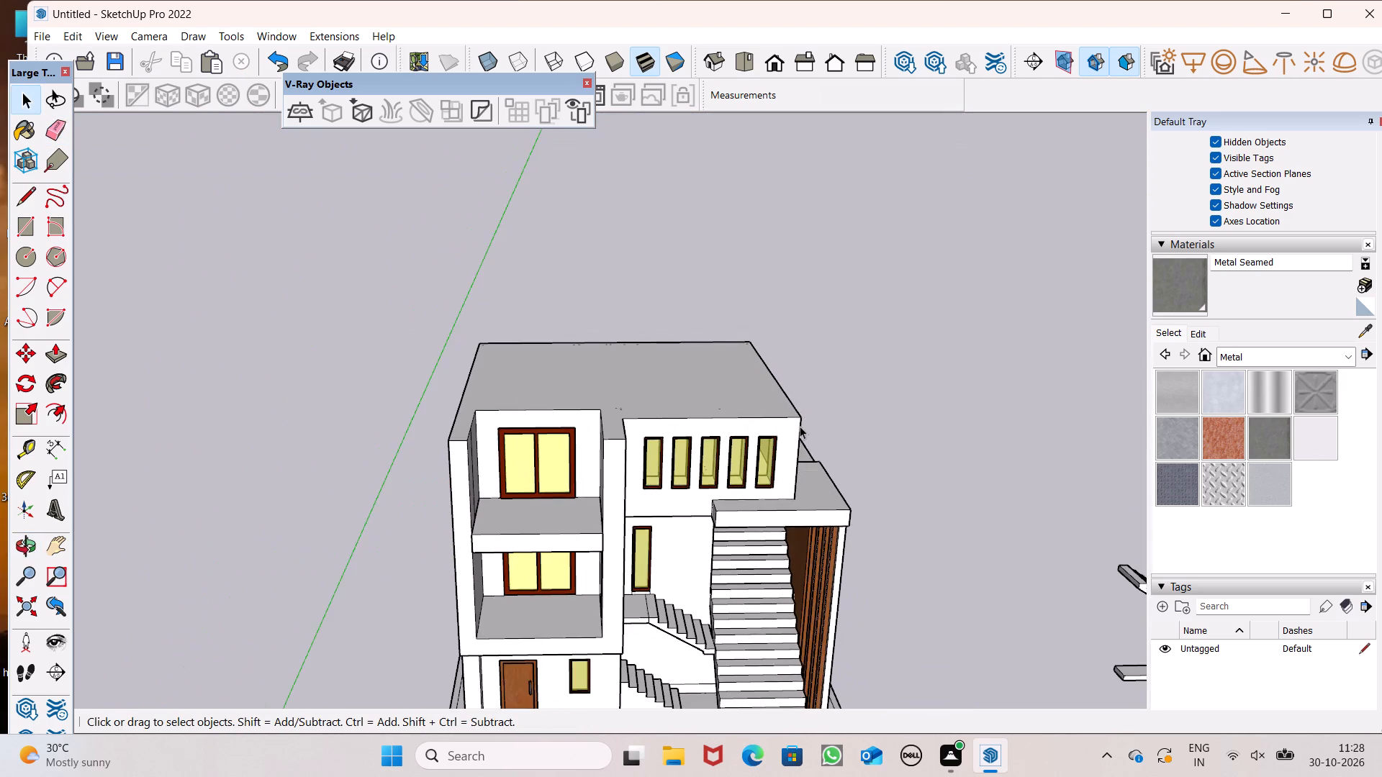
{"action": "middle_click_drag", "start_coordinate": [798, 444], "coordinate": [770, 571]}
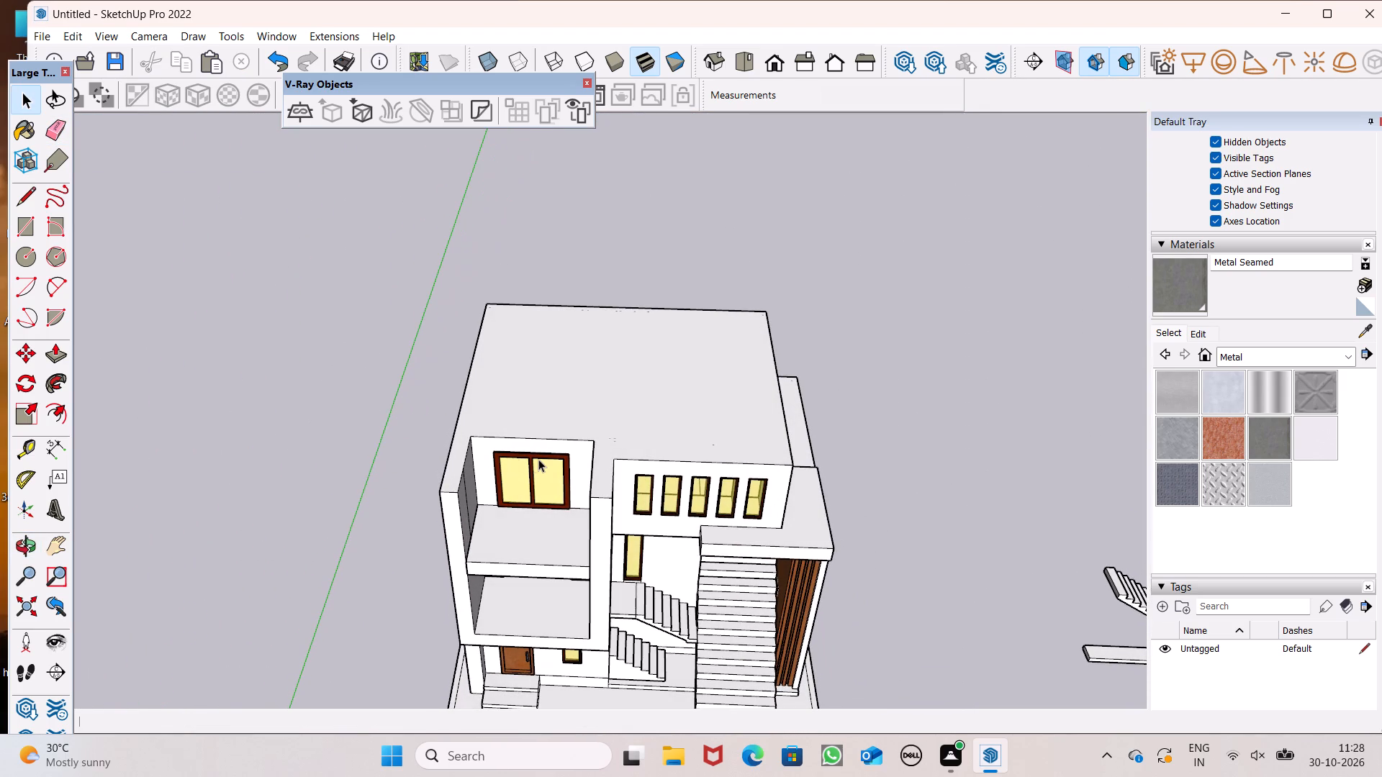
{"action": "scroll", "coordinate": [488, 447], "scroll_direction": "down", "scroll_amount": 2}
{"action": "middle_click_drag", "start_coordinate": [496, 445], "coordinate": [492, 360]}
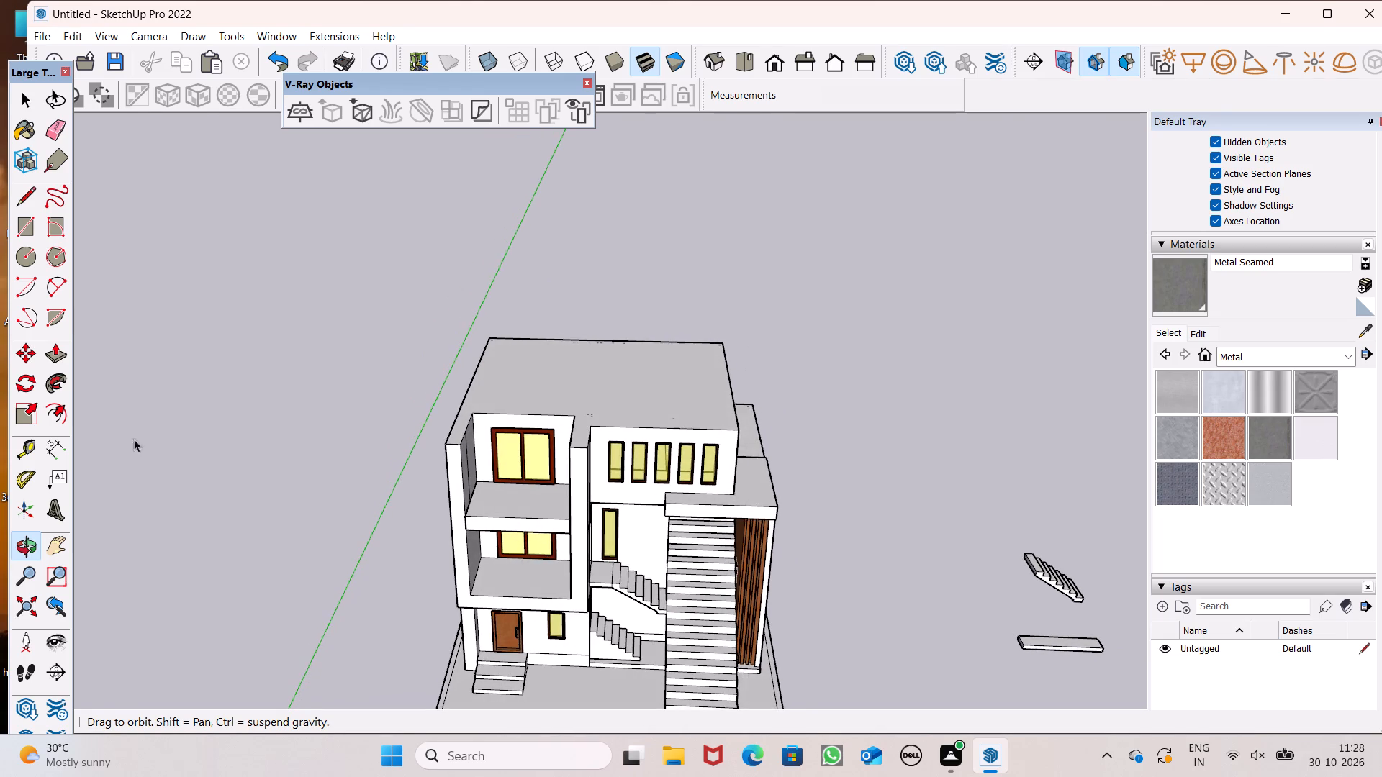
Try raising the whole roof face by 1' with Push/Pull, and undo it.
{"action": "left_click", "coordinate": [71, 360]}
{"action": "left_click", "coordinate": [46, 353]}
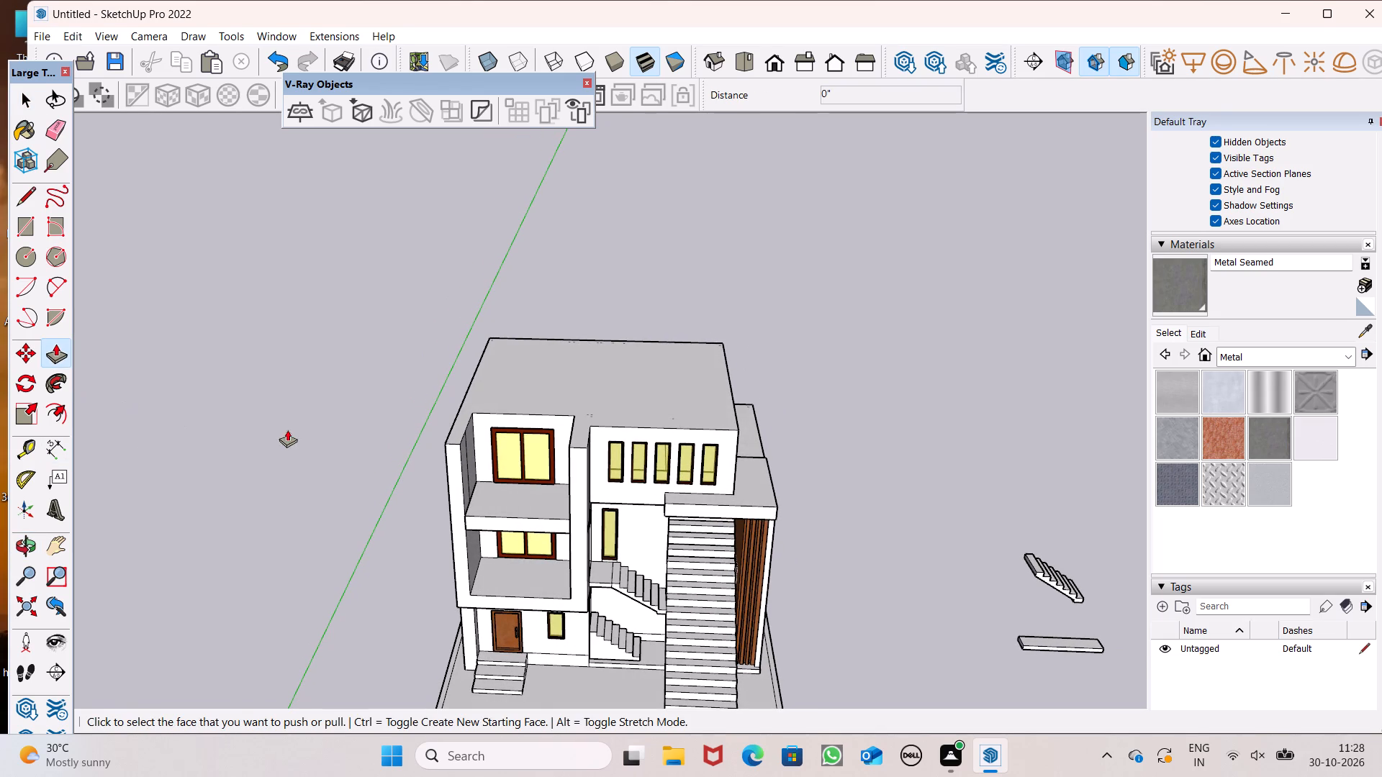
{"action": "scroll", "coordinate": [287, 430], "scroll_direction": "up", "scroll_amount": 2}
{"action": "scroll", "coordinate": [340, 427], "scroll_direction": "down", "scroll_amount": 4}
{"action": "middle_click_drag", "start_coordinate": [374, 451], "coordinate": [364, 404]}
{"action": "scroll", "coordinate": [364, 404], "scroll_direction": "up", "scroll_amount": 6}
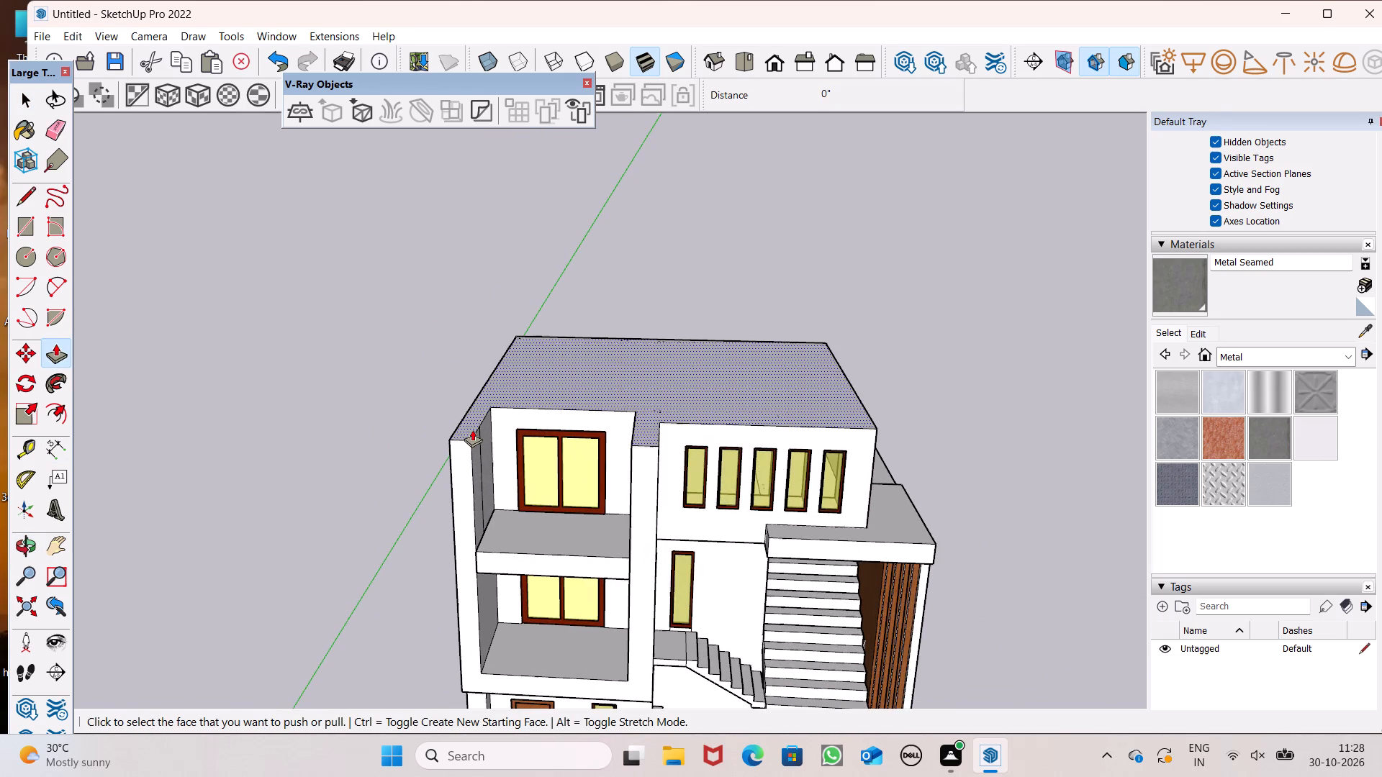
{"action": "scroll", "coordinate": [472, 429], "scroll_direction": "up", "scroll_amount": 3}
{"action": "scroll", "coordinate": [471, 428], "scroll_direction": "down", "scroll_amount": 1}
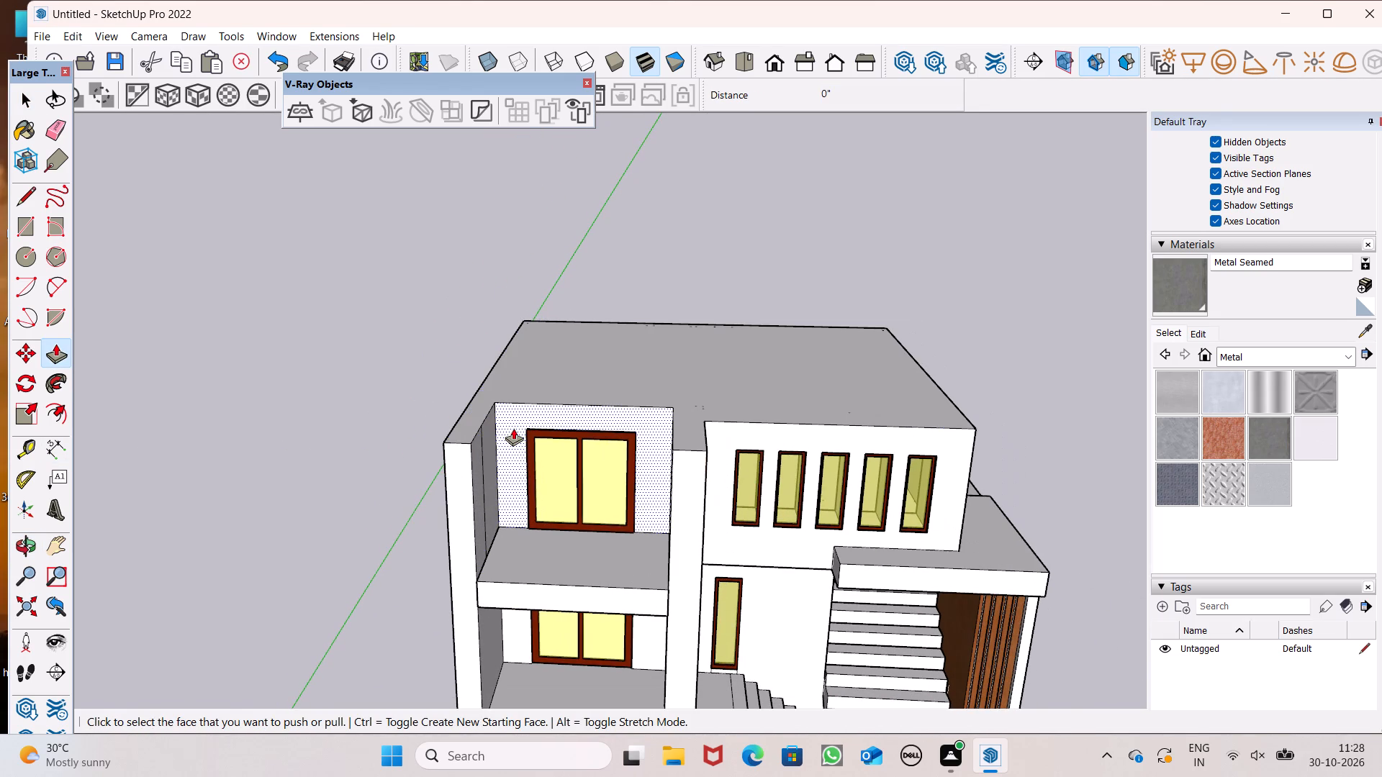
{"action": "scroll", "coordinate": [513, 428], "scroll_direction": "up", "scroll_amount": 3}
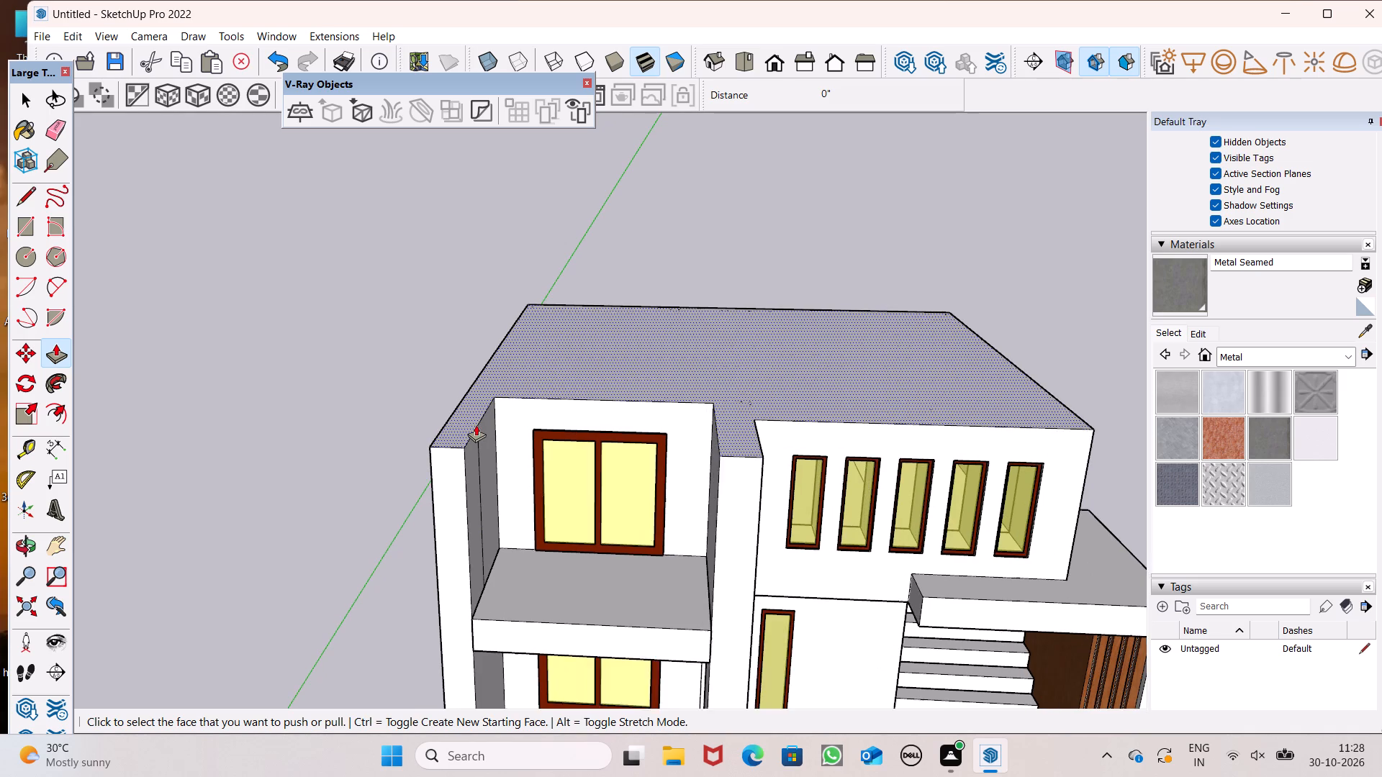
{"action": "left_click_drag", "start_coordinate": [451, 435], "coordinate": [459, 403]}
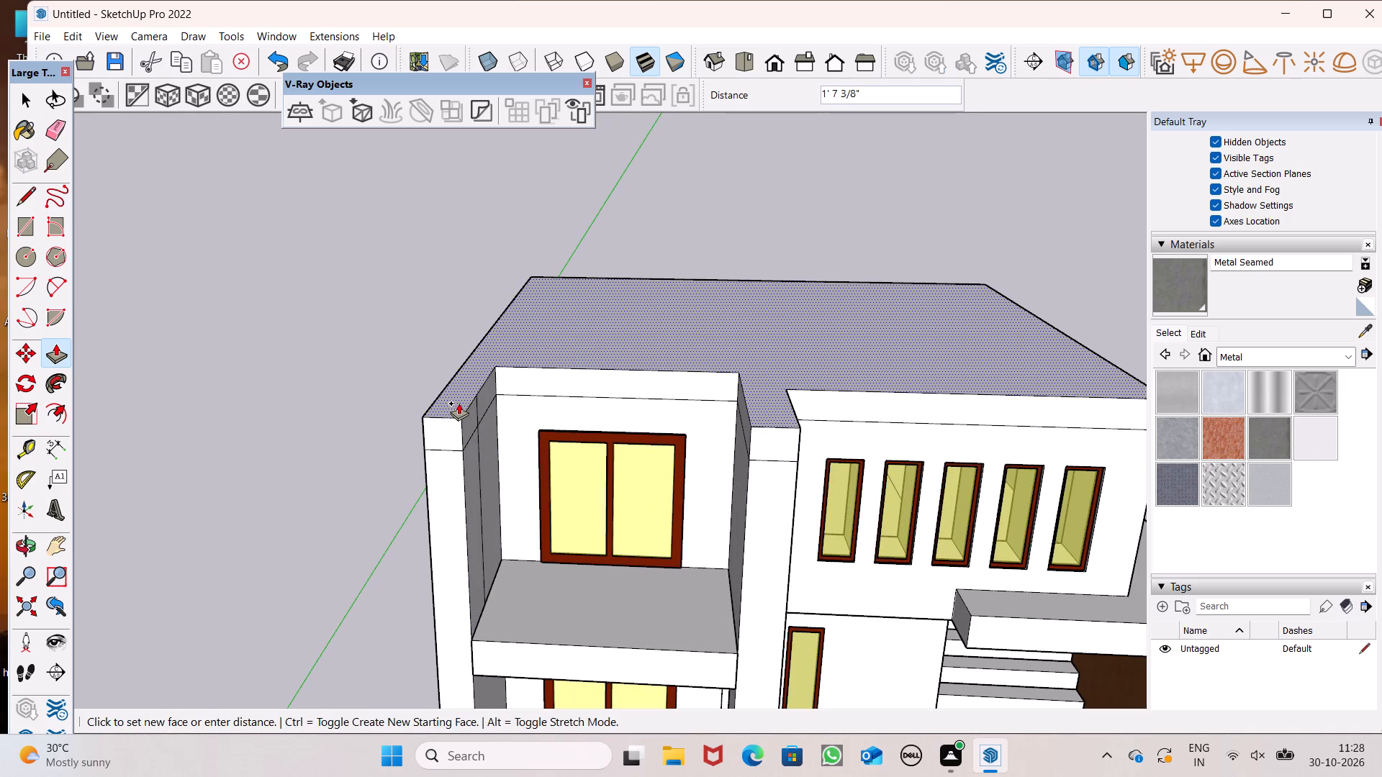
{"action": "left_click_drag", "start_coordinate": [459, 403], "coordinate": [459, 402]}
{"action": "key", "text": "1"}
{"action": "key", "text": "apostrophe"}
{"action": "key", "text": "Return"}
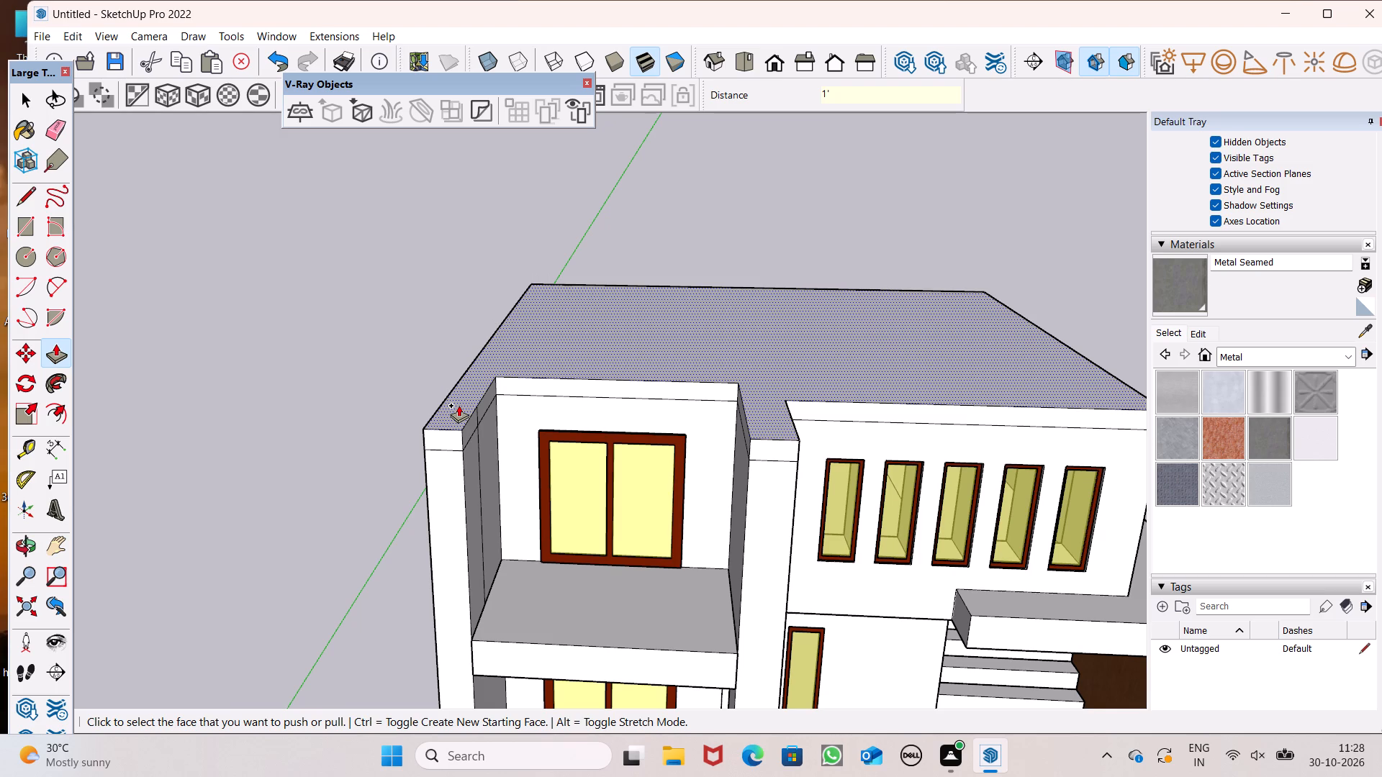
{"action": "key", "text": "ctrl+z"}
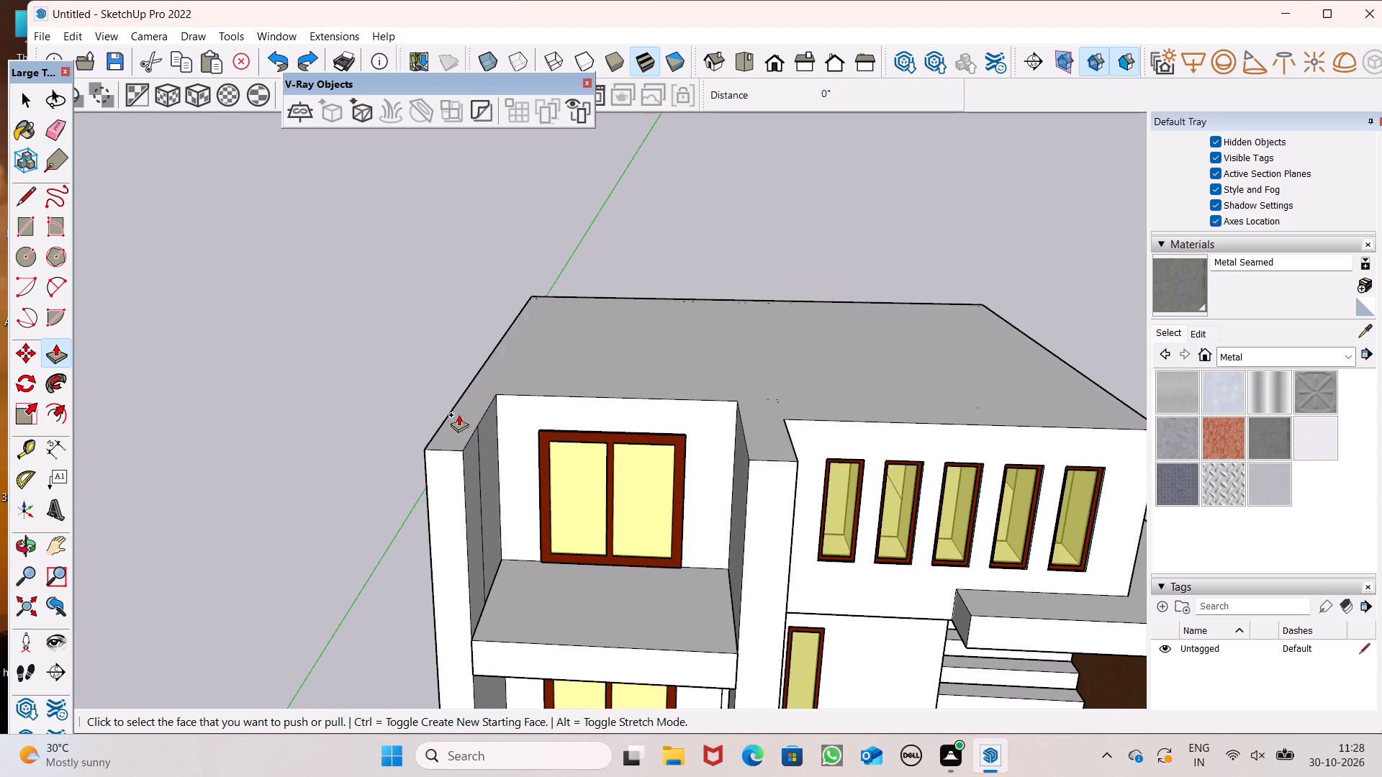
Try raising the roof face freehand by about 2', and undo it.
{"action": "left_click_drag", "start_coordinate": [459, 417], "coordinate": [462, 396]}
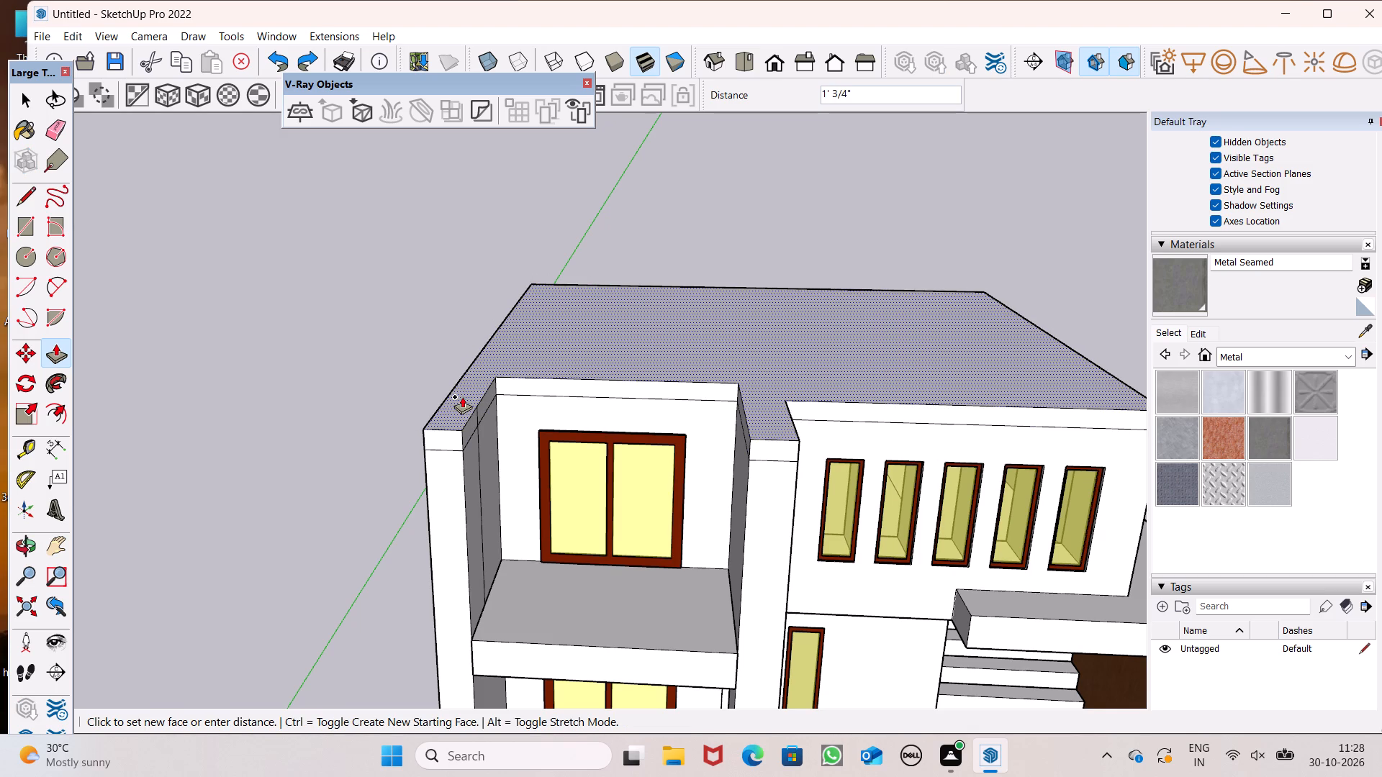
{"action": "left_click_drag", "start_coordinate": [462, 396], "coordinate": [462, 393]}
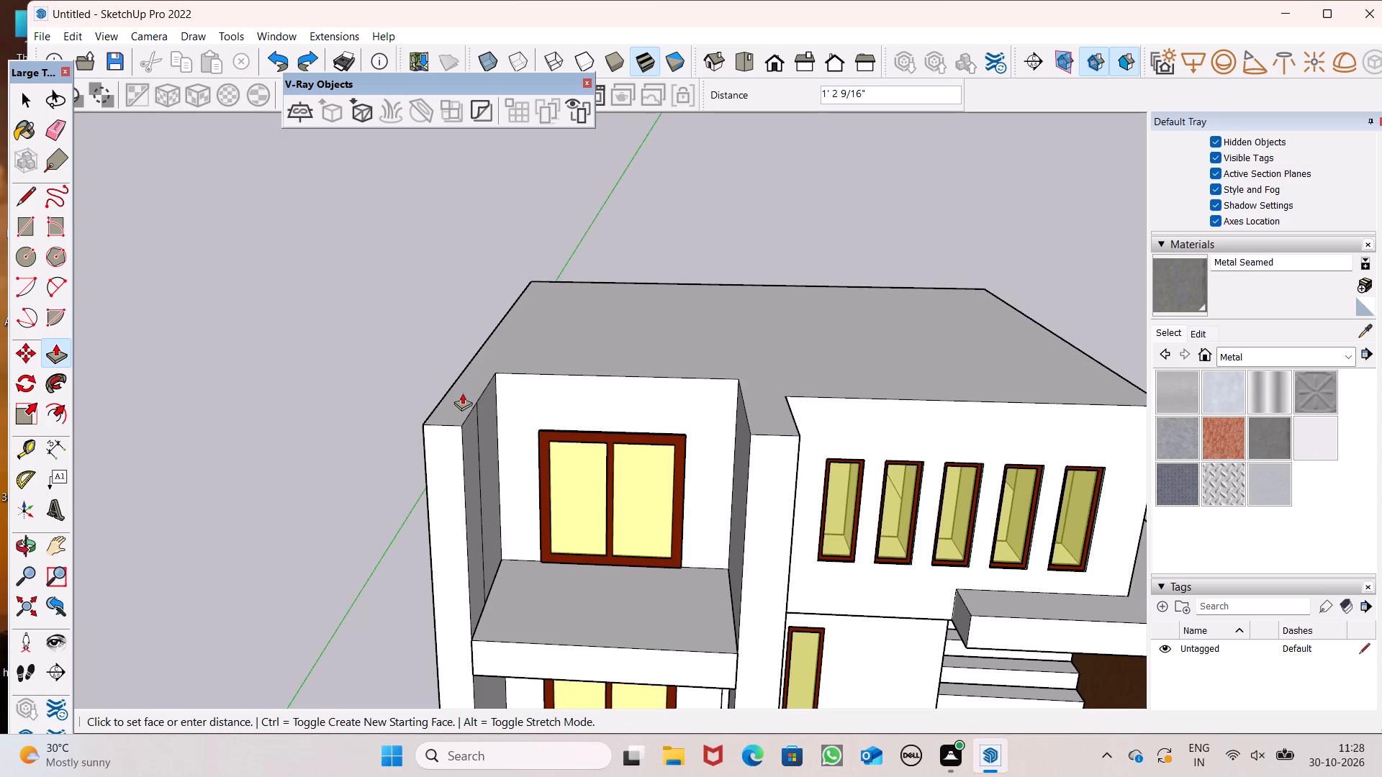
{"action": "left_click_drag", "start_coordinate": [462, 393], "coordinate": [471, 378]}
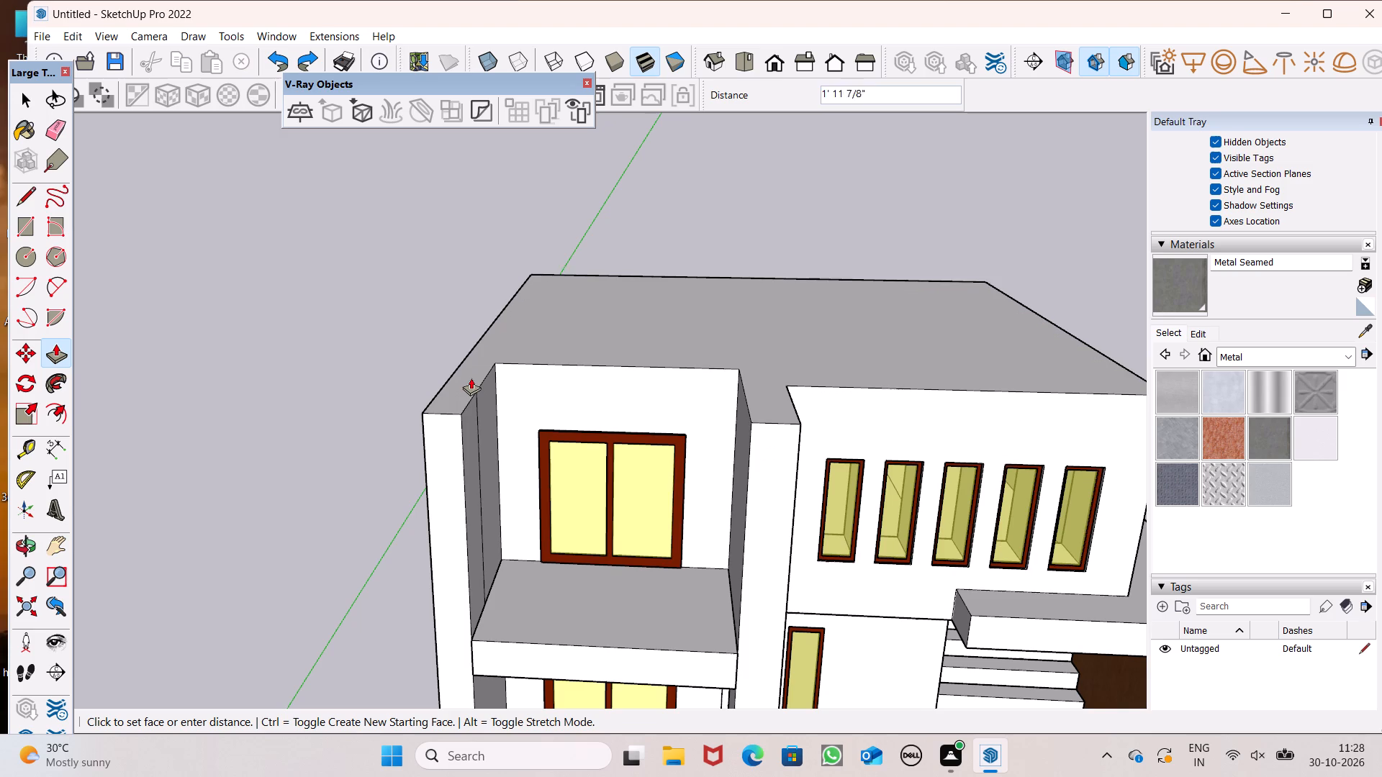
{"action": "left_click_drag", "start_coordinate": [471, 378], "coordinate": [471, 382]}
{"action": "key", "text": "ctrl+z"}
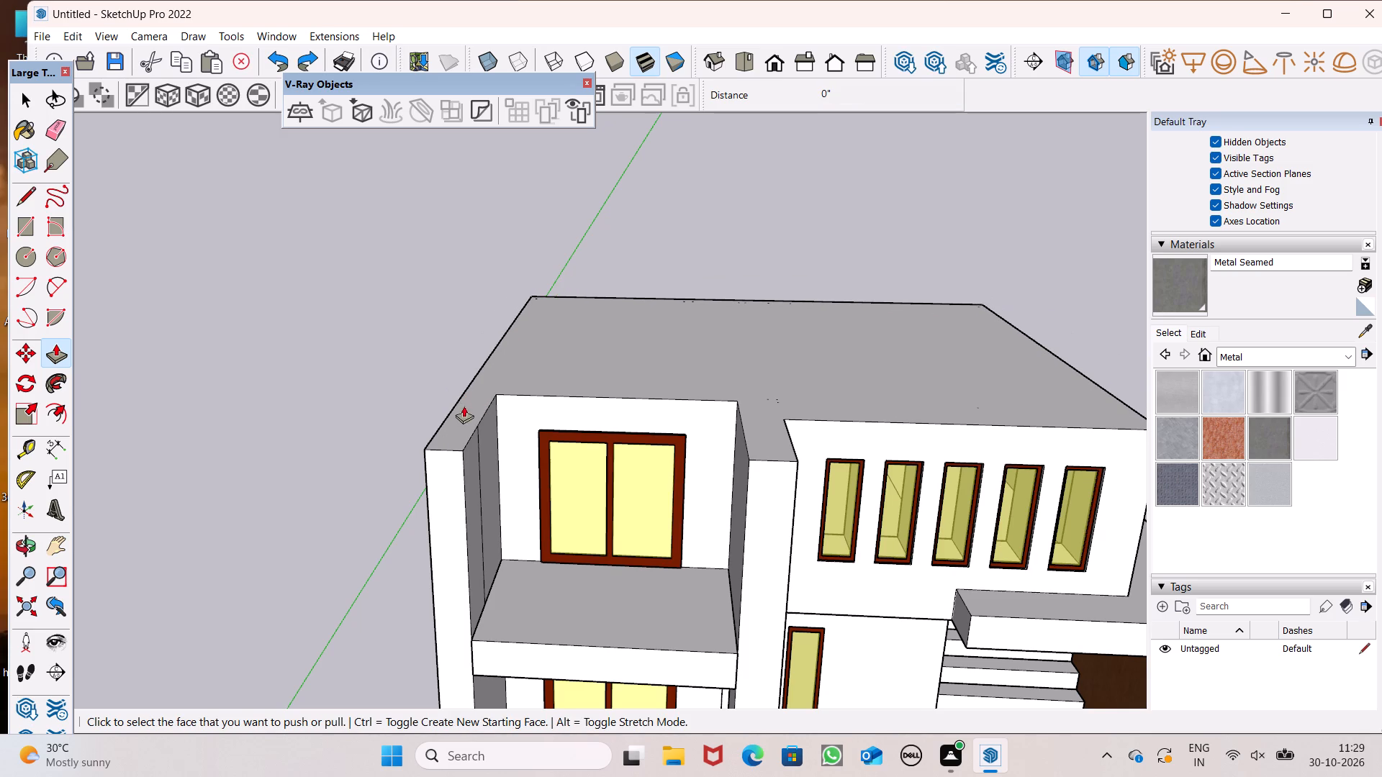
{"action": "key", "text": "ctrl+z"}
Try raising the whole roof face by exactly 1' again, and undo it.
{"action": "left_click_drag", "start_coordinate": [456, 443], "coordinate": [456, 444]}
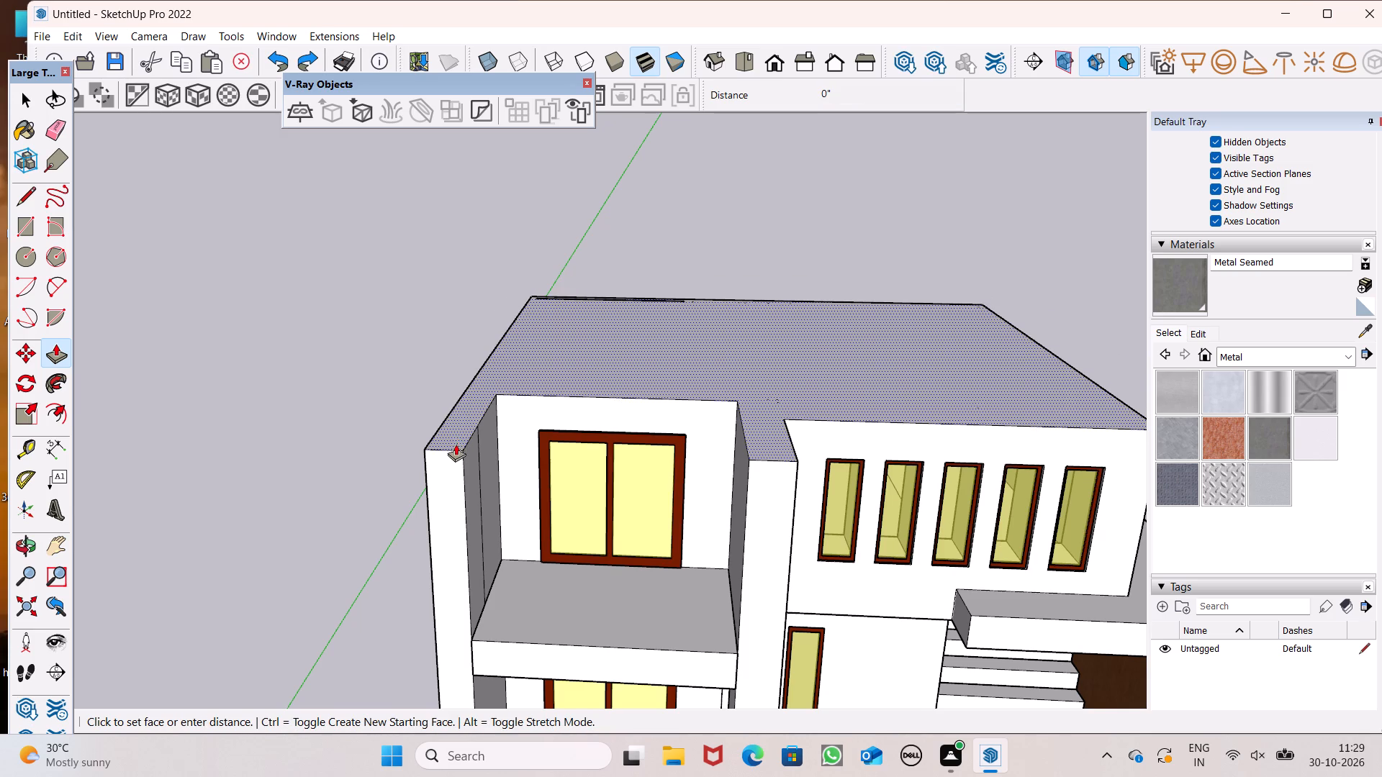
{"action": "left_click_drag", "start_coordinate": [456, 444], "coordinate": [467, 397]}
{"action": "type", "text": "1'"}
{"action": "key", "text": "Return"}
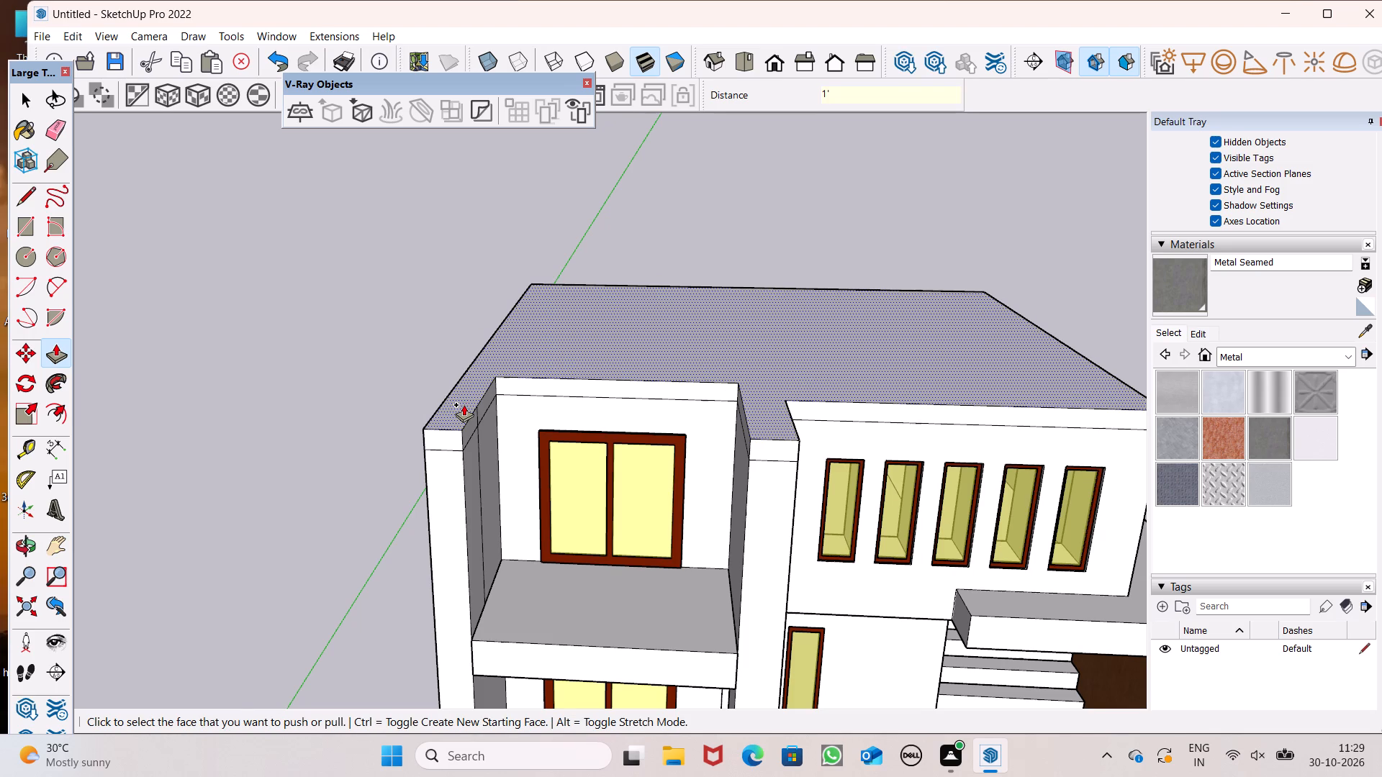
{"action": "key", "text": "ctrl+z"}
Raise the whole roof face by 2' with Push/Pull.
{"action": "left_click_drag", "start_coordinate": [451, 436], "coordinate": [454, 389]}
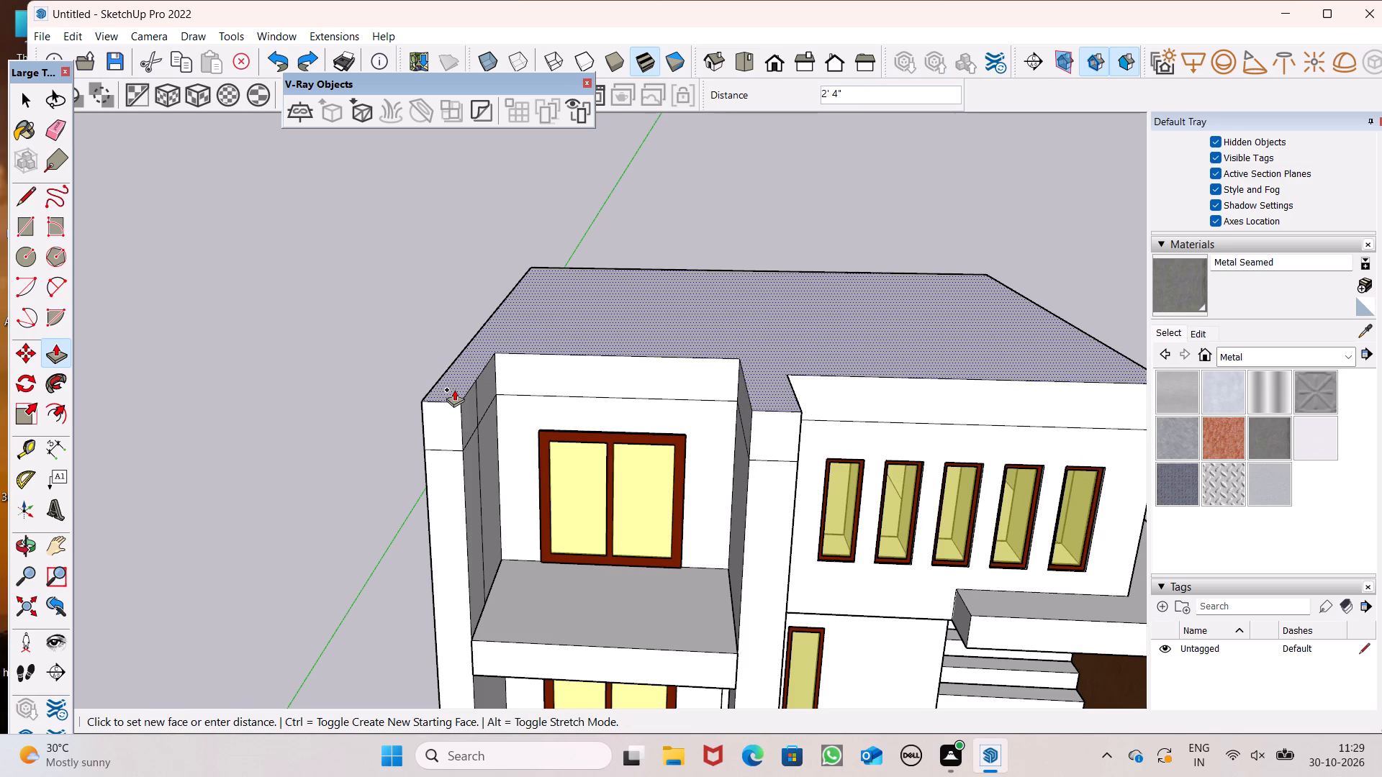
{"action": "left_click_drag", "start_coordinate": [454, 389], "coordinate": [454, 387]}
{"action": "type", "text": "2'"}
{"action": "key", "text": "Return"}
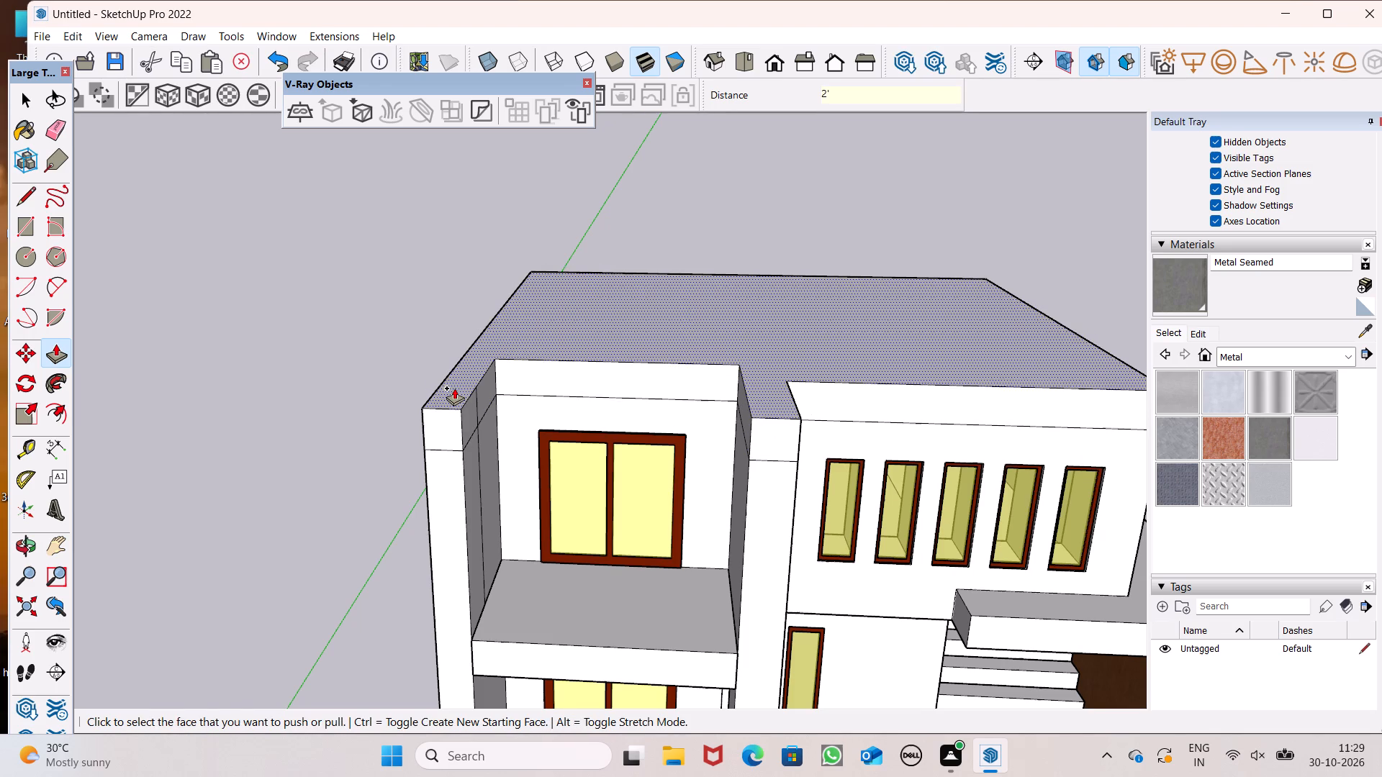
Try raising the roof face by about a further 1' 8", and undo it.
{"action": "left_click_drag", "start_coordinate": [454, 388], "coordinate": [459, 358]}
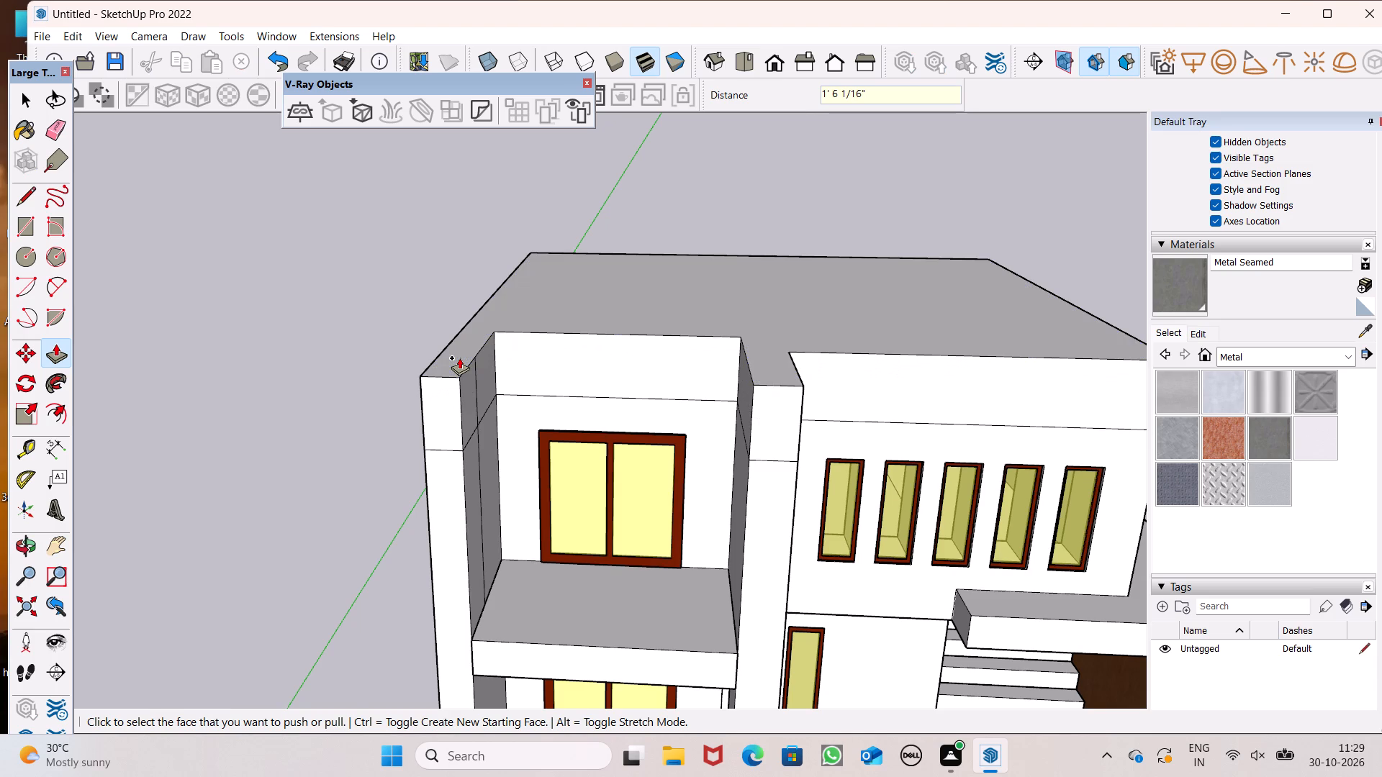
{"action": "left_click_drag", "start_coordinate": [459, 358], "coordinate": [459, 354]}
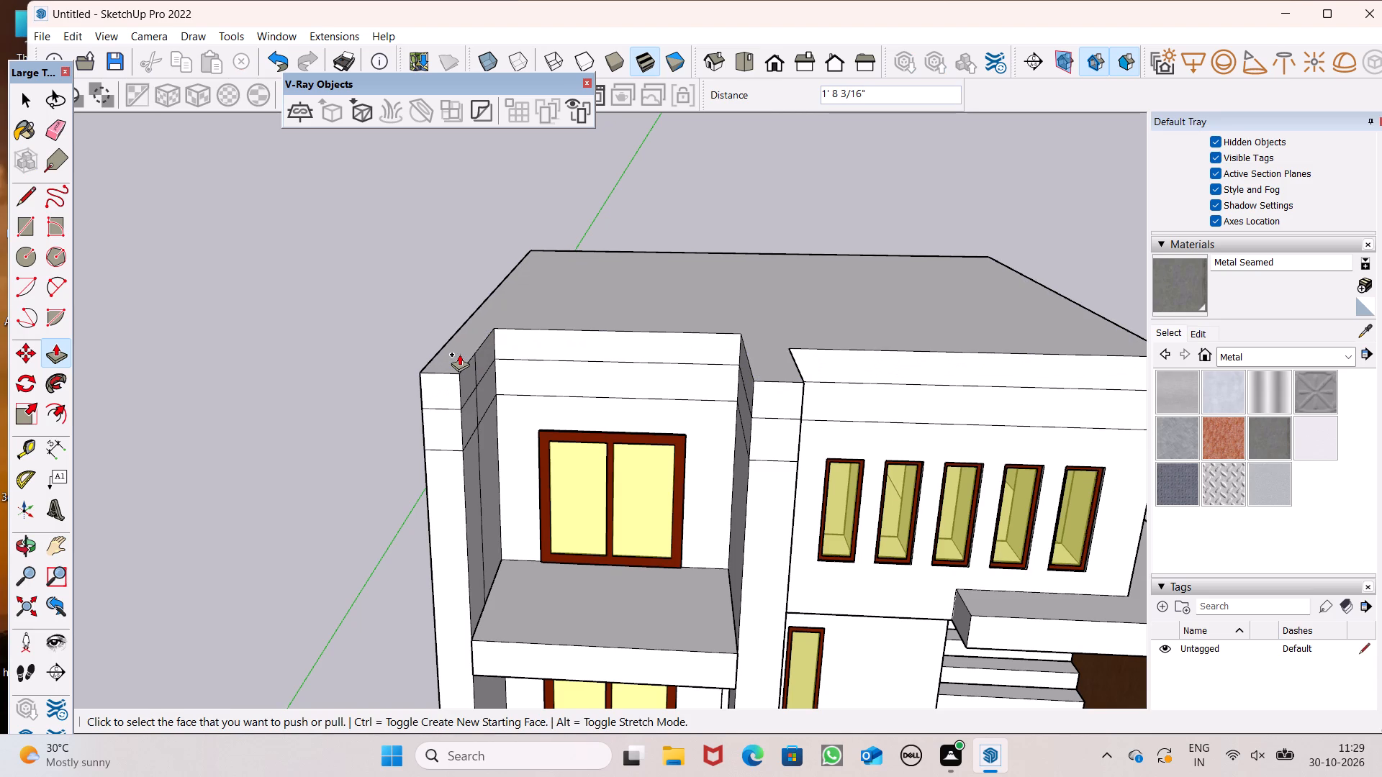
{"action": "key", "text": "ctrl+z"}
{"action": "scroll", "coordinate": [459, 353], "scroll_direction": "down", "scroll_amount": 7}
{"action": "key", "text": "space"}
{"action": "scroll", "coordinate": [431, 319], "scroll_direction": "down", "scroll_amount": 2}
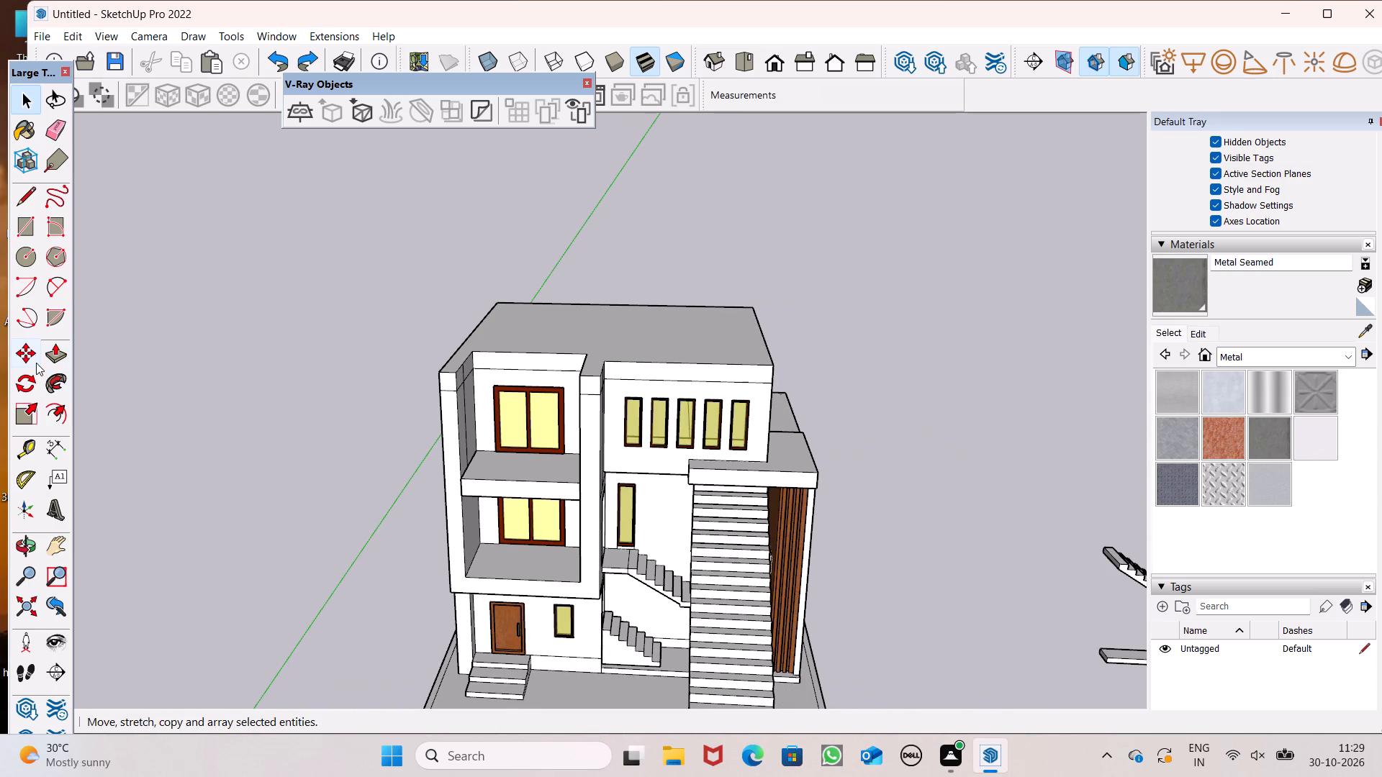
Extend the wall strip above the top balcony window forward about 8' 6", flush with the front of the balcony side walls.
{"action": "left_click", "coordinate": [52, 348]}
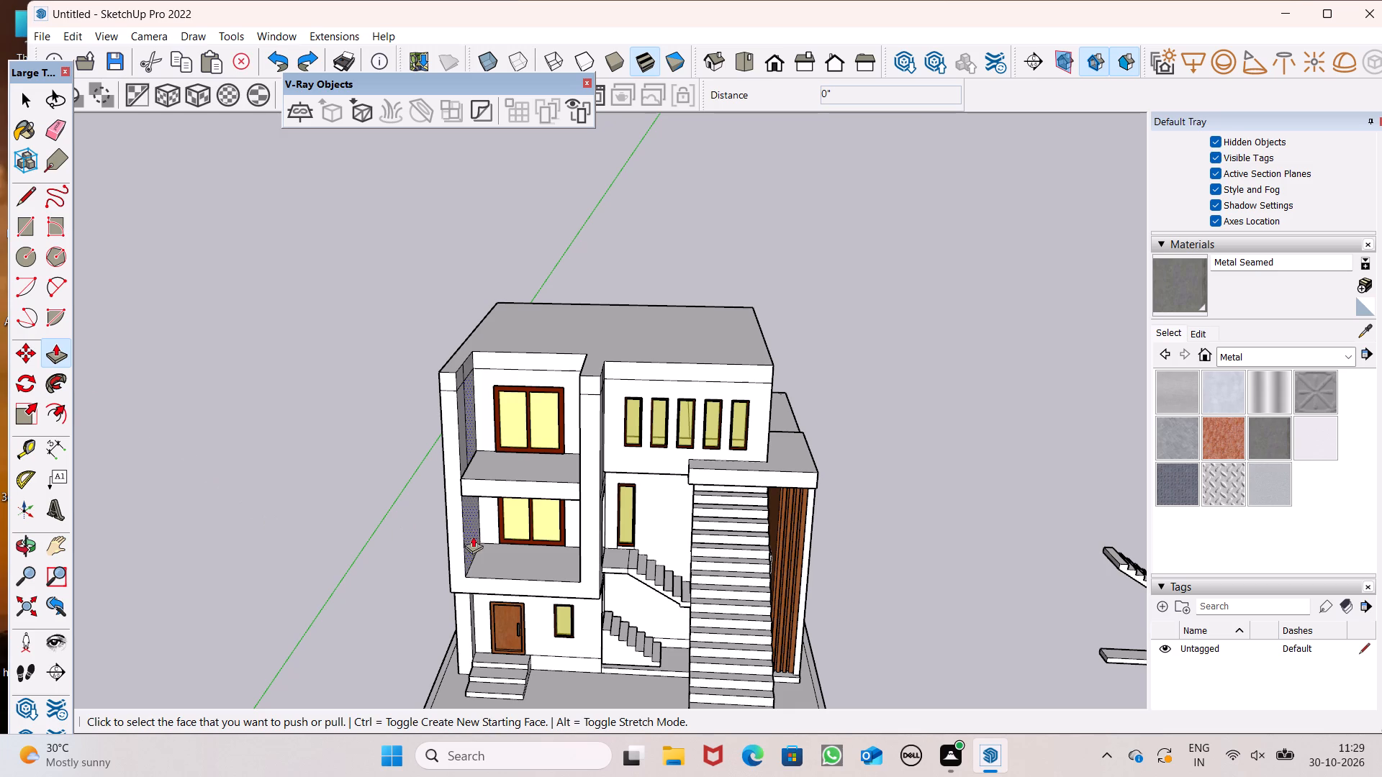
{"action": "scroll", "coordinate": [473, 469], "scroll_direction": "up", "scroll_amount": 3}
{"action": "scroll", "coordinate": [480, 292], "scroll_direction": "up", "scroll_amount": 7}
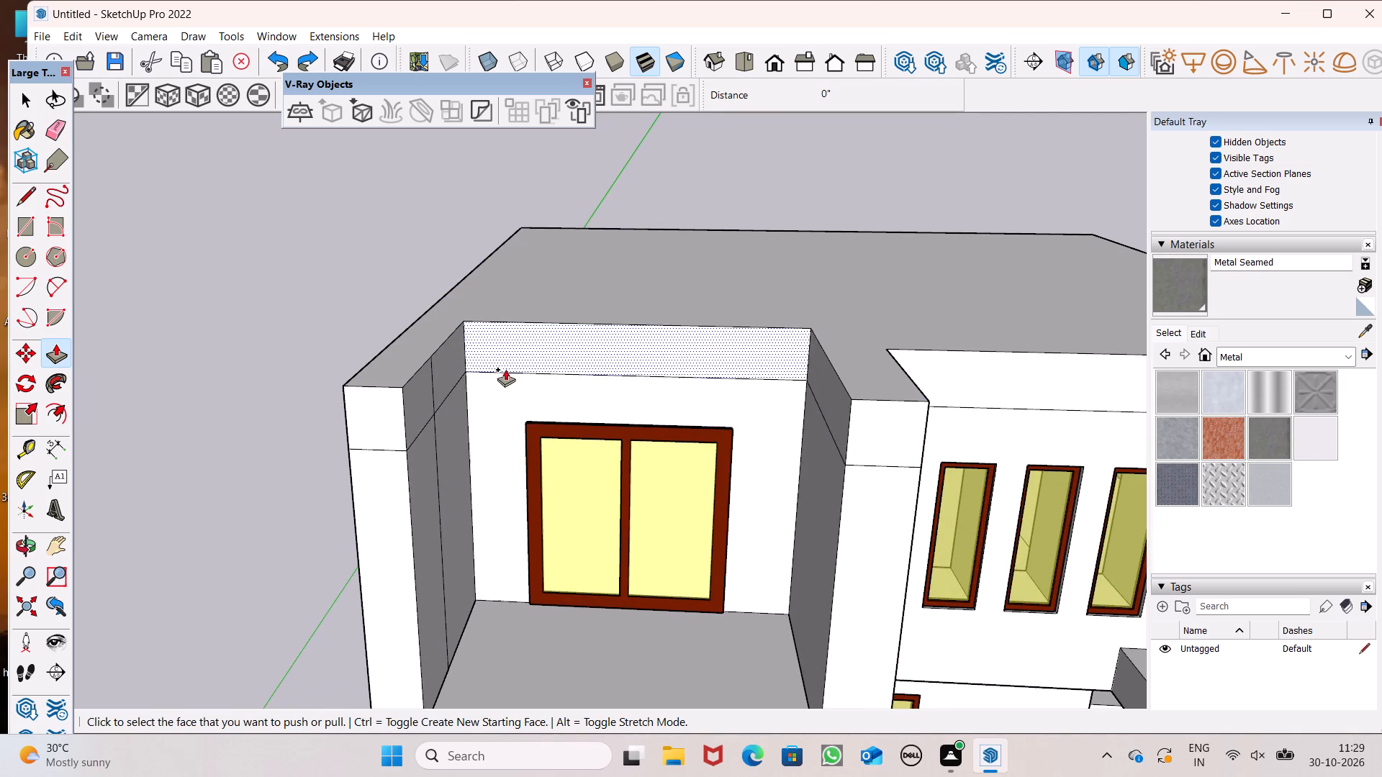
{"action": "left_click_drag", "start_coordinate": [501, 365], "coordinate": [394, 388]}
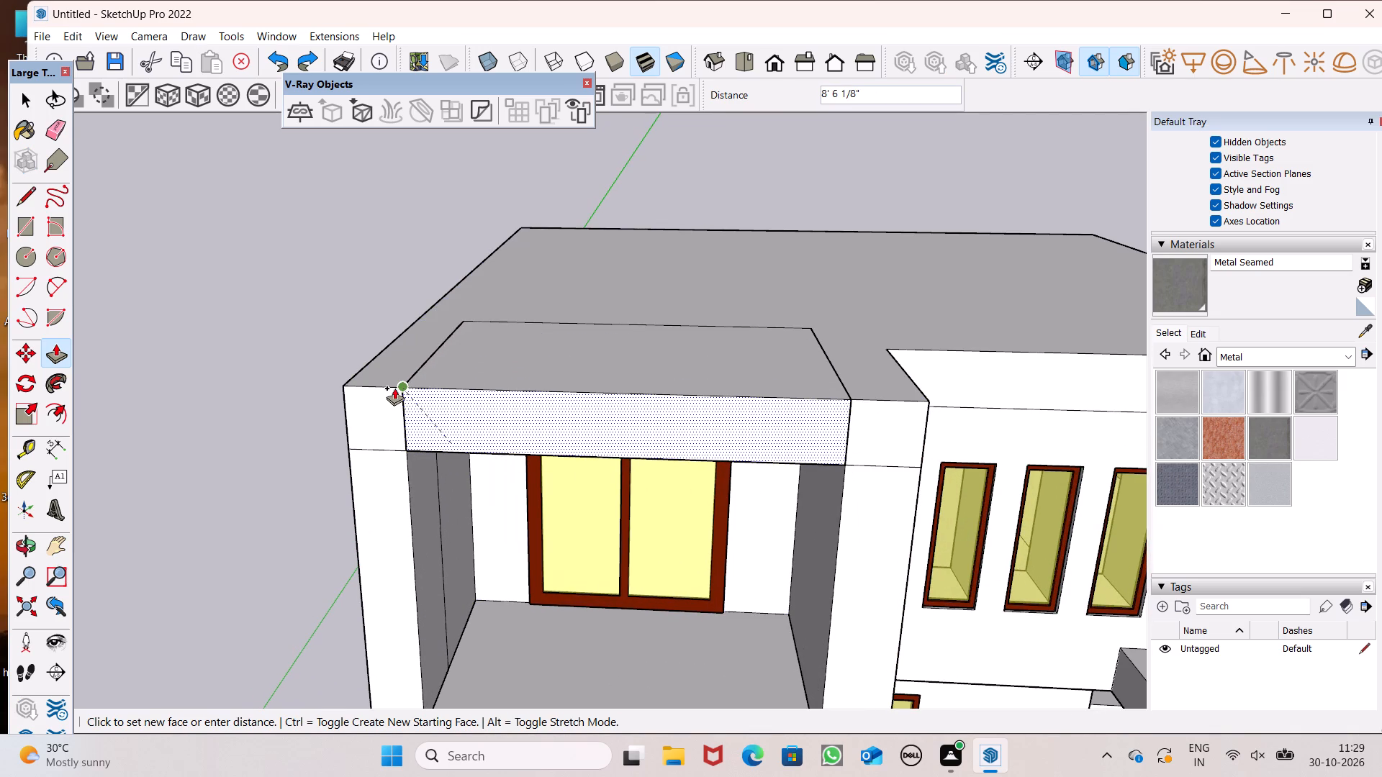
{"action": "left_click_drag", "start_coordinate": [394, 388], "coordinate": [392, 385]}
{"action": "scroll", "coordinate": [395, 358], "scroll_direction": "down", "scroll_amount": 6}
{"action": "key", "text": "space"}
{"action": "scroll", "coordinate": [611, 304], "scroll_direction": "down", "scroll_amount": 3}
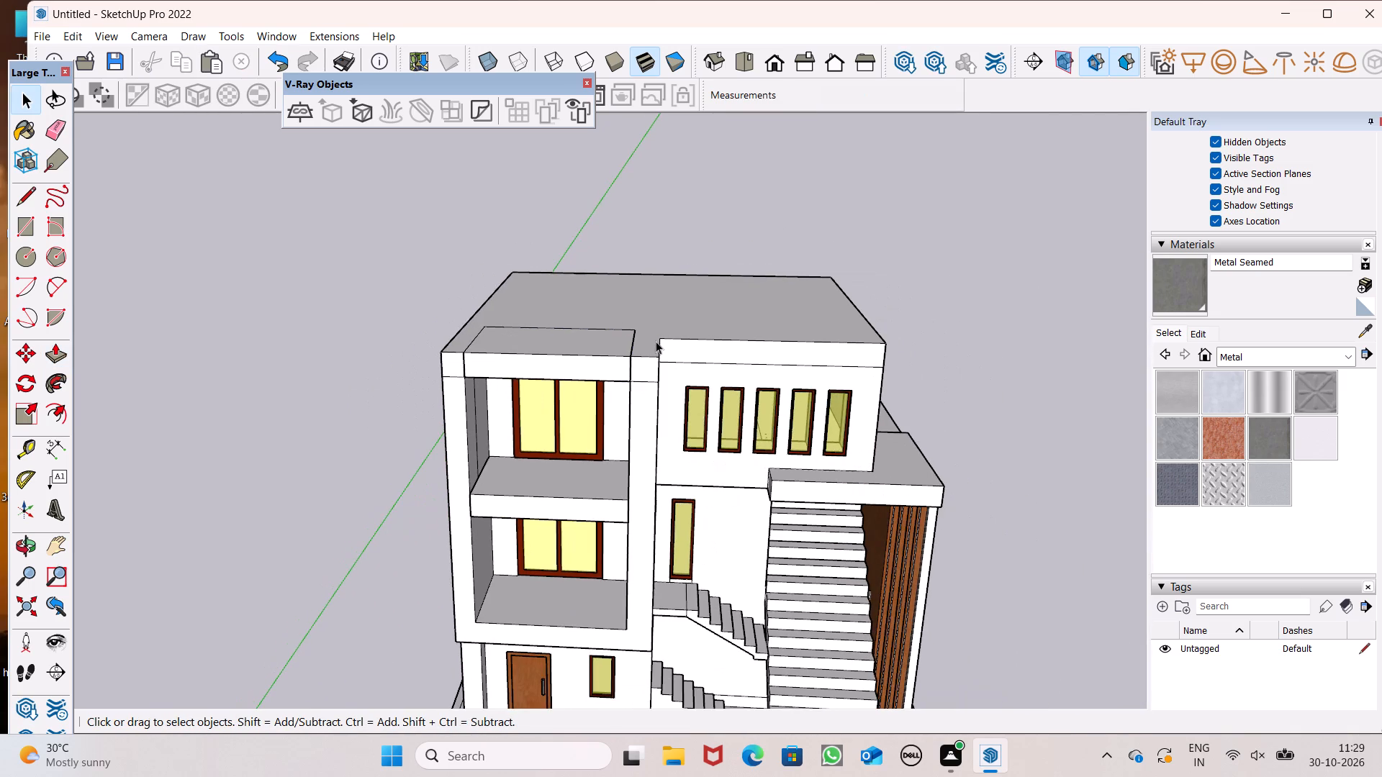
Erase the rear edge line and the outer side edge line of the balcony cover on the roof.
{"action": "middle_click_drag", "start_coordinate": [656, 341], "coordinate": [548, 309]}
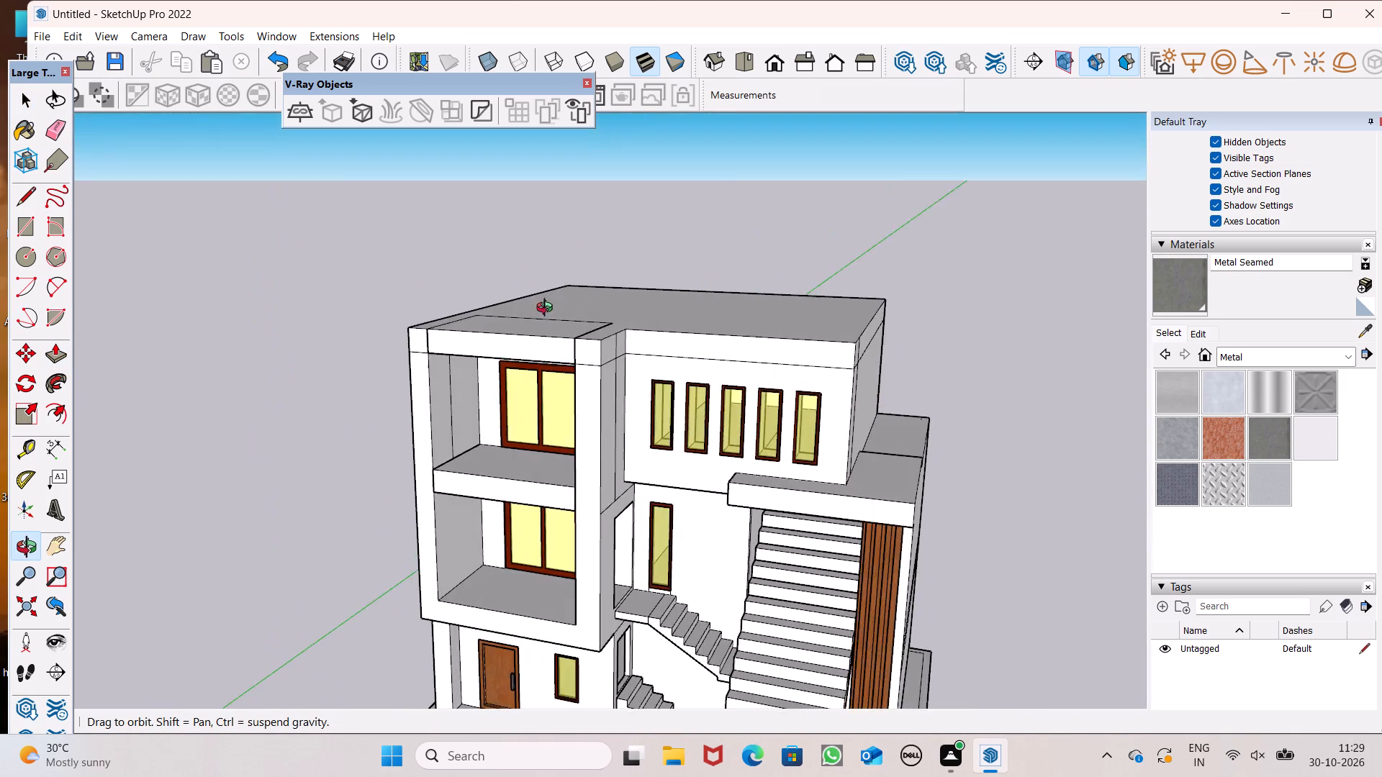
{"action": "middle_click_drag", "start_coordinate": [548, 309], "coordinate": [636, 296]}
{"action": "scroll", "coordinate": [523, 323], "scroll_direction": "up", "scroll_amount": 7}
{"action": "middle_click_drag", "start_coordinate": [451, 396], "coordinate": [548, 415]}
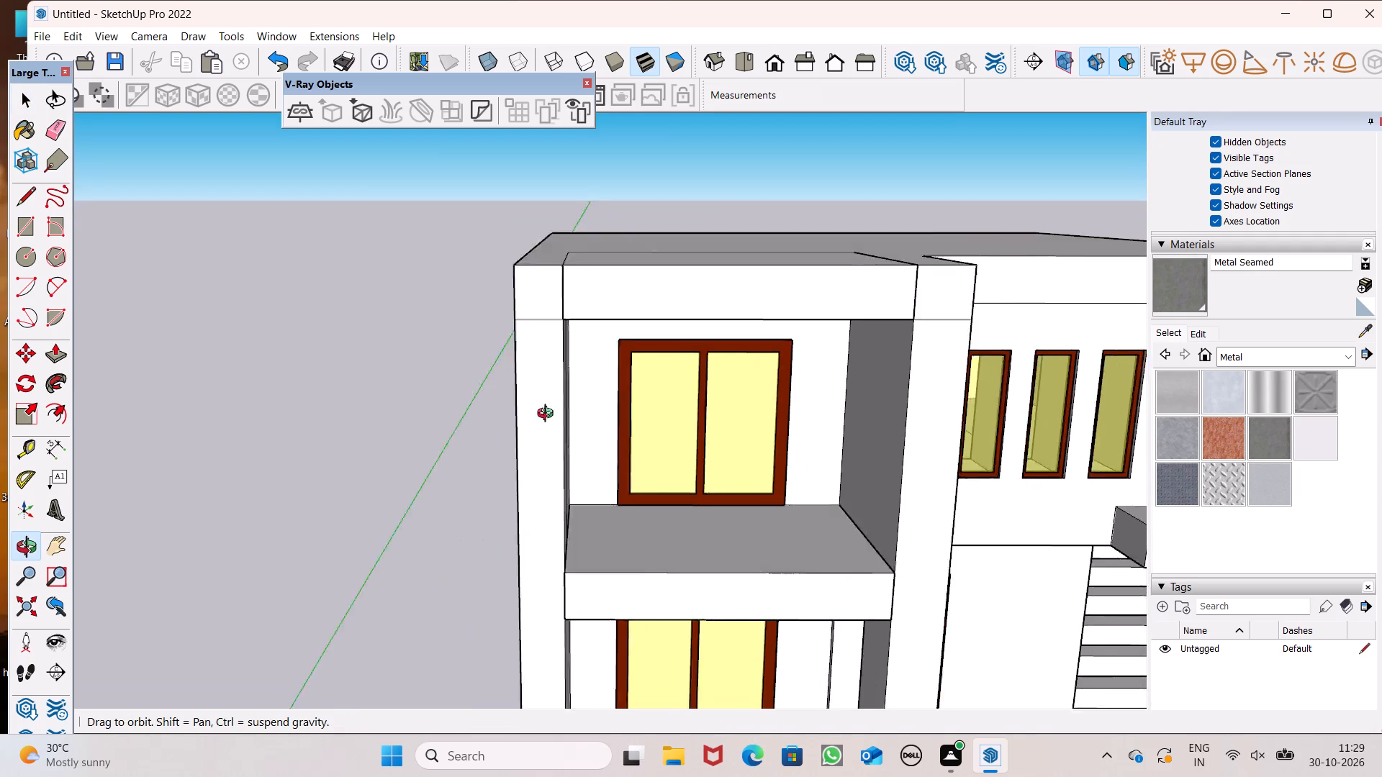
{"action": "middle_click_drag", "start_coordinate": [548, 415], "coordinate": [360, 536]}
{"action": "scroll", "coordinate": [361, 536], "scroll_direction": "up", "scroll_amount": 1}
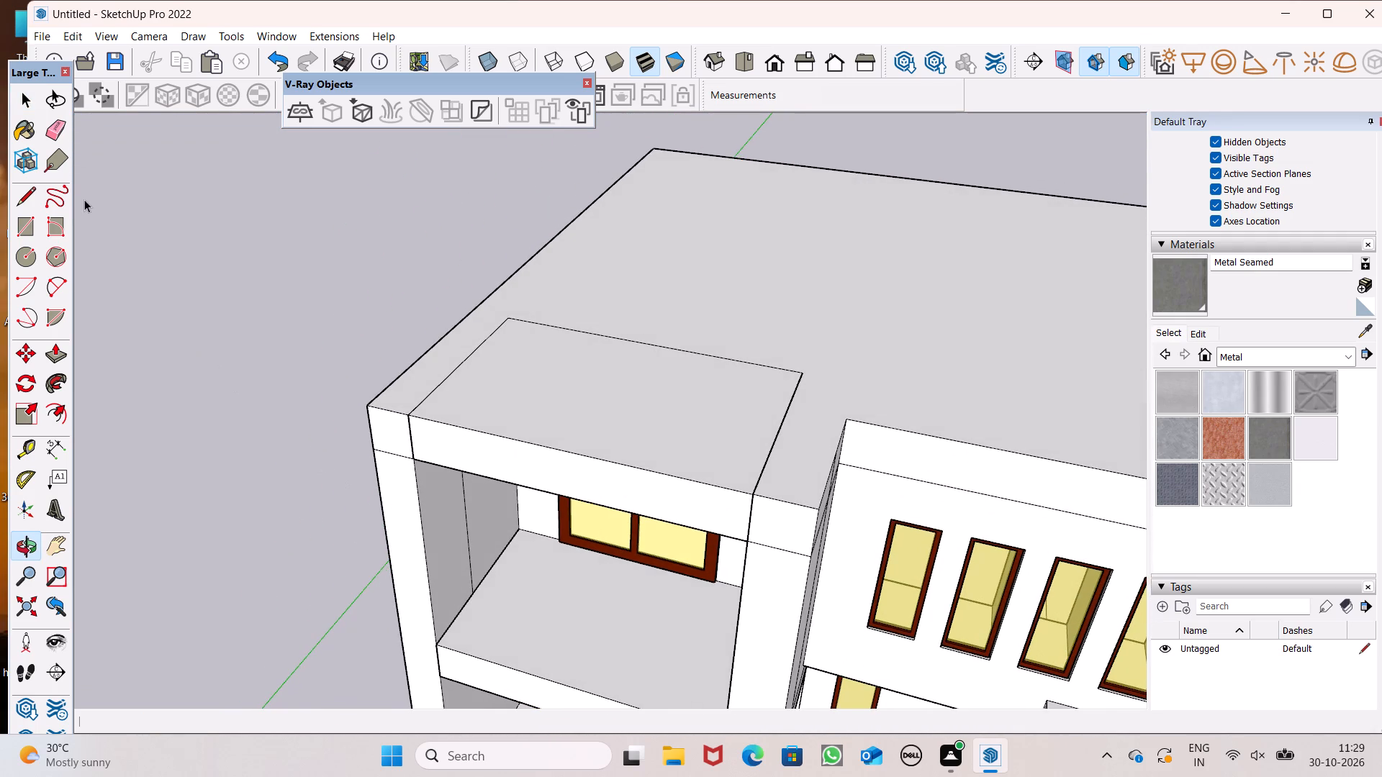
{"action": "left_click", "coordinate": [63, 144]}
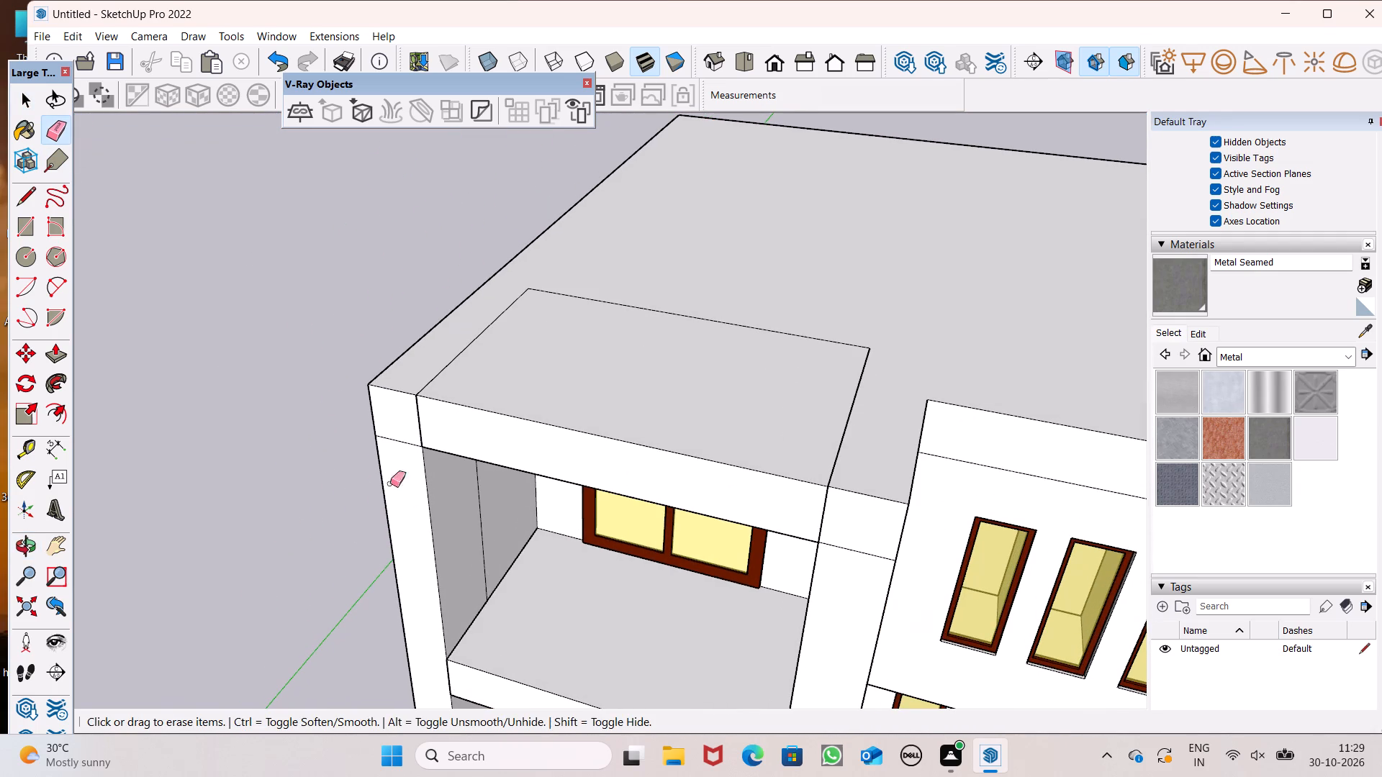
{"action": "left_click_drag", "start_coordinate": [446, 365], "coordinate": [479, 352]}
{"action": "left_click_drag", "start_coordinate": [561, 283], "coordinate": [549, 301]}
{"action": "left_click", "coordinate": [507, 321]}
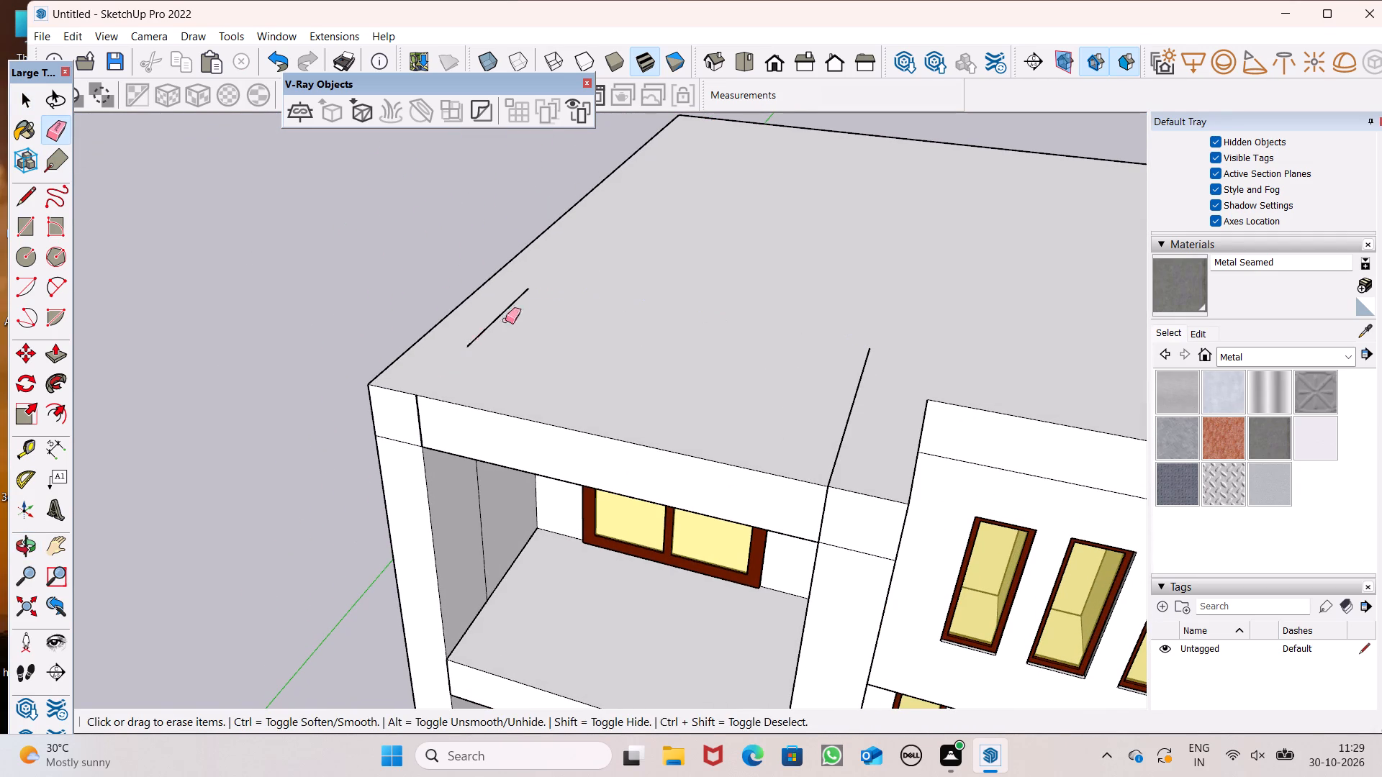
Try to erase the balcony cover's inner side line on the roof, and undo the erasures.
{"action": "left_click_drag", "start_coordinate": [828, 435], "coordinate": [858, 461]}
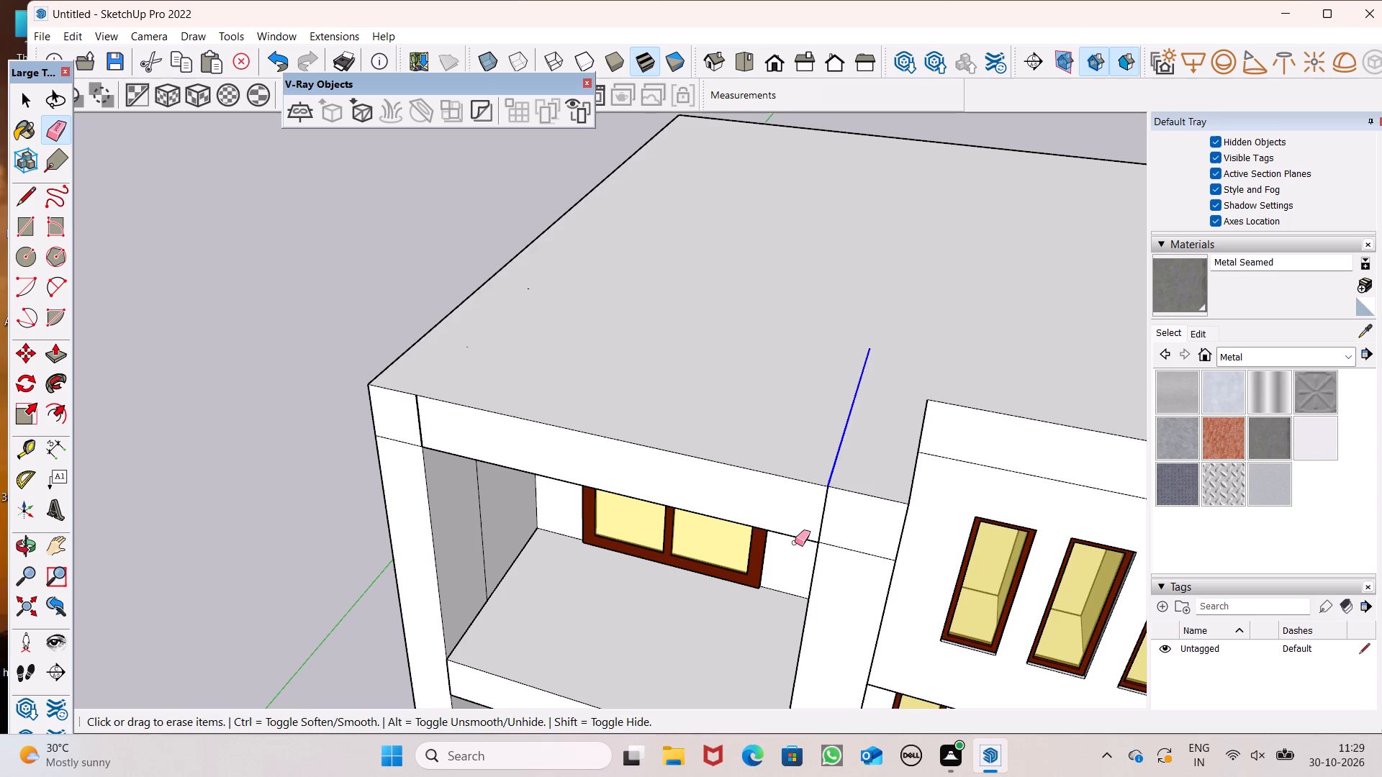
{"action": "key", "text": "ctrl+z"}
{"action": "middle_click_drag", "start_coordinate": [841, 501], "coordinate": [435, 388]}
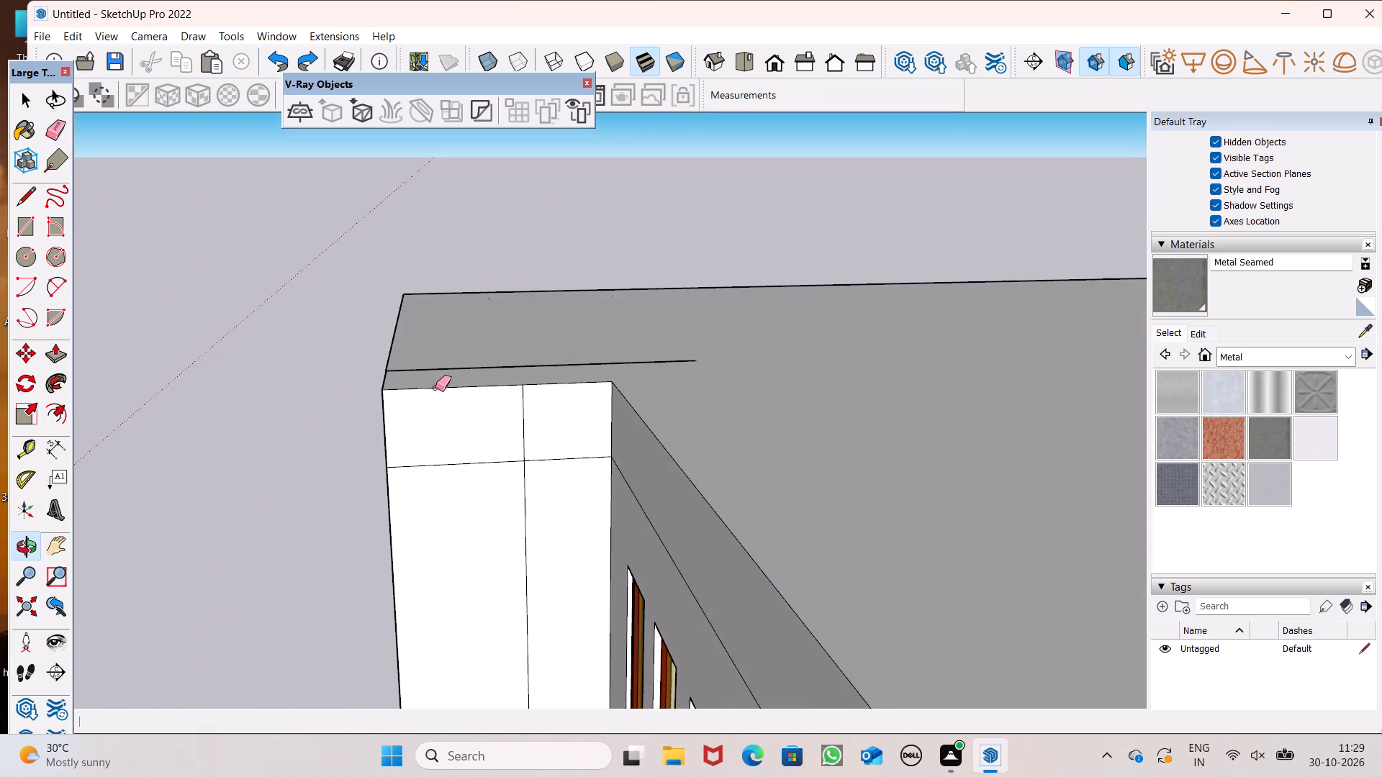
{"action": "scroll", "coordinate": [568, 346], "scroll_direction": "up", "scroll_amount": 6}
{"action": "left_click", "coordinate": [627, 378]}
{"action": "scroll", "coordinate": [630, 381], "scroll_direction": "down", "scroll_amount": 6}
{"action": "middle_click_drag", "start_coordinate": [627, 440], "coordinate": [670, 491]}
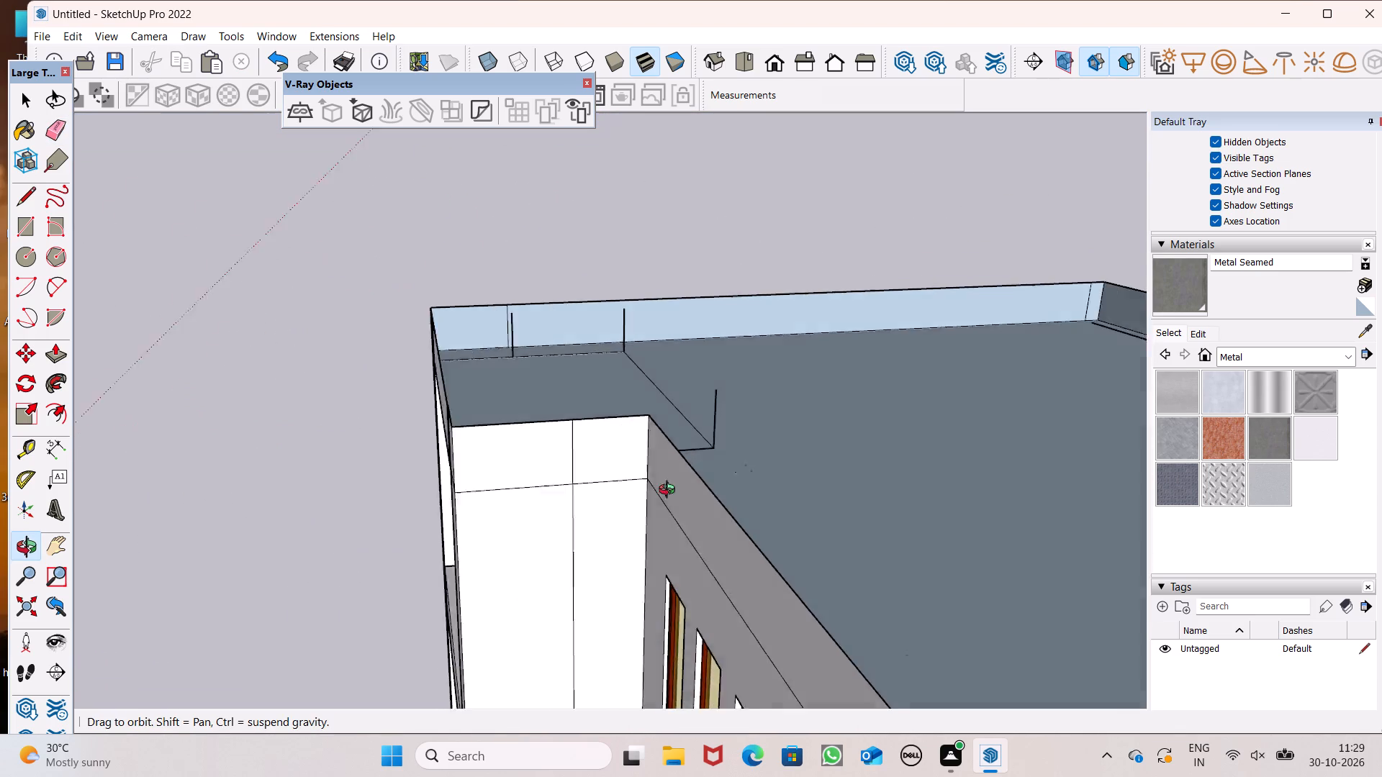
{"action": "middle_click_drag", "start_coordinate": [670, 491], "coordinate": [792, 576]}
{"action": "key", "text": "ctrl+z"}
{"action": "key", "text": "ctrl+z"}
Erase the remaining segment of the balcony cover's outer side line on the roof.
{"action": "scroll", "coordinate": [693, 517], "scroll_direction": "down", "scroll_amount": 4, "text": "ctrl"}
{"action": "middle_click_drag", "start_coordinate": [675, 533], "coordinate": [808, 577]}
{"action": "scroll", "coordinate": [561, 432], "scroll_direction": "up", "scroll_amount": 5}
{"action": "left_click", "coordinate": [580, 371]}
{"action": "left_click", "coordinate": [583, 365]}
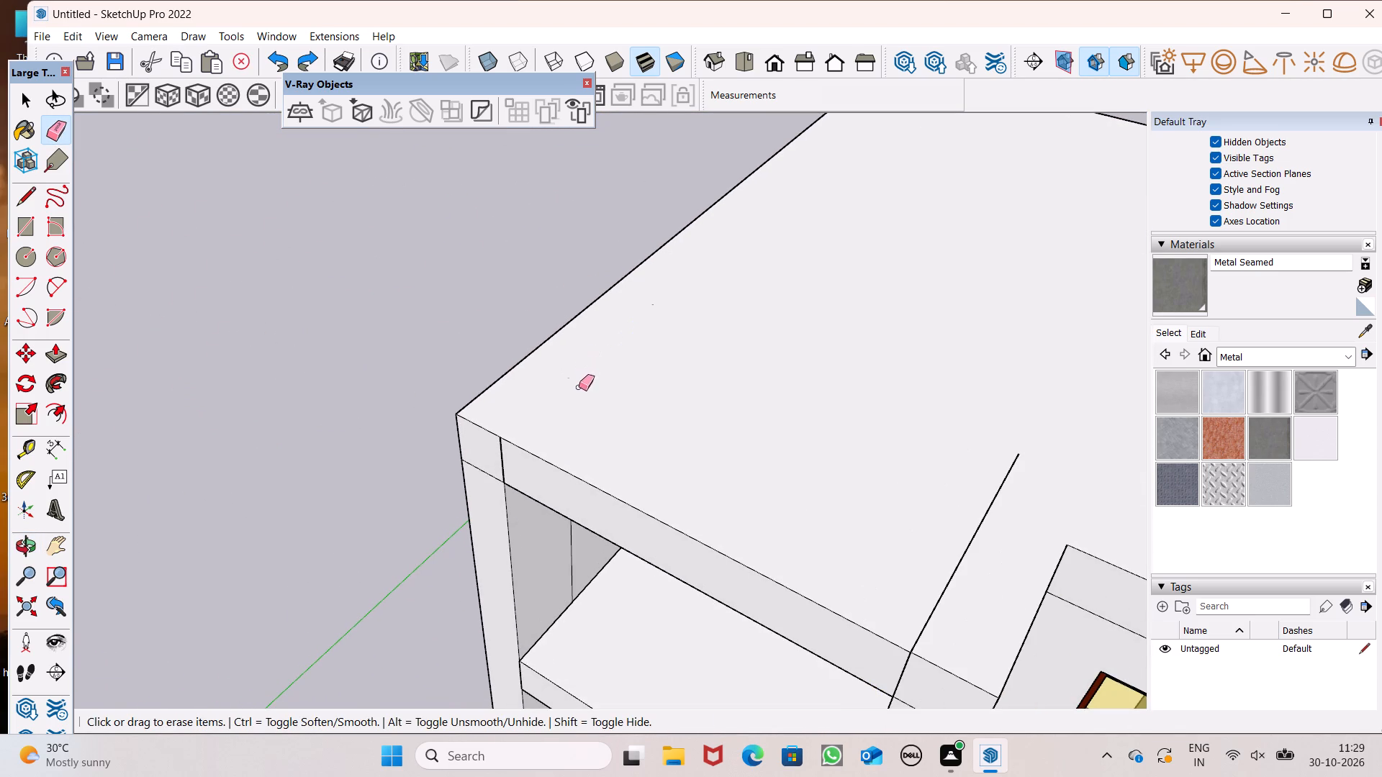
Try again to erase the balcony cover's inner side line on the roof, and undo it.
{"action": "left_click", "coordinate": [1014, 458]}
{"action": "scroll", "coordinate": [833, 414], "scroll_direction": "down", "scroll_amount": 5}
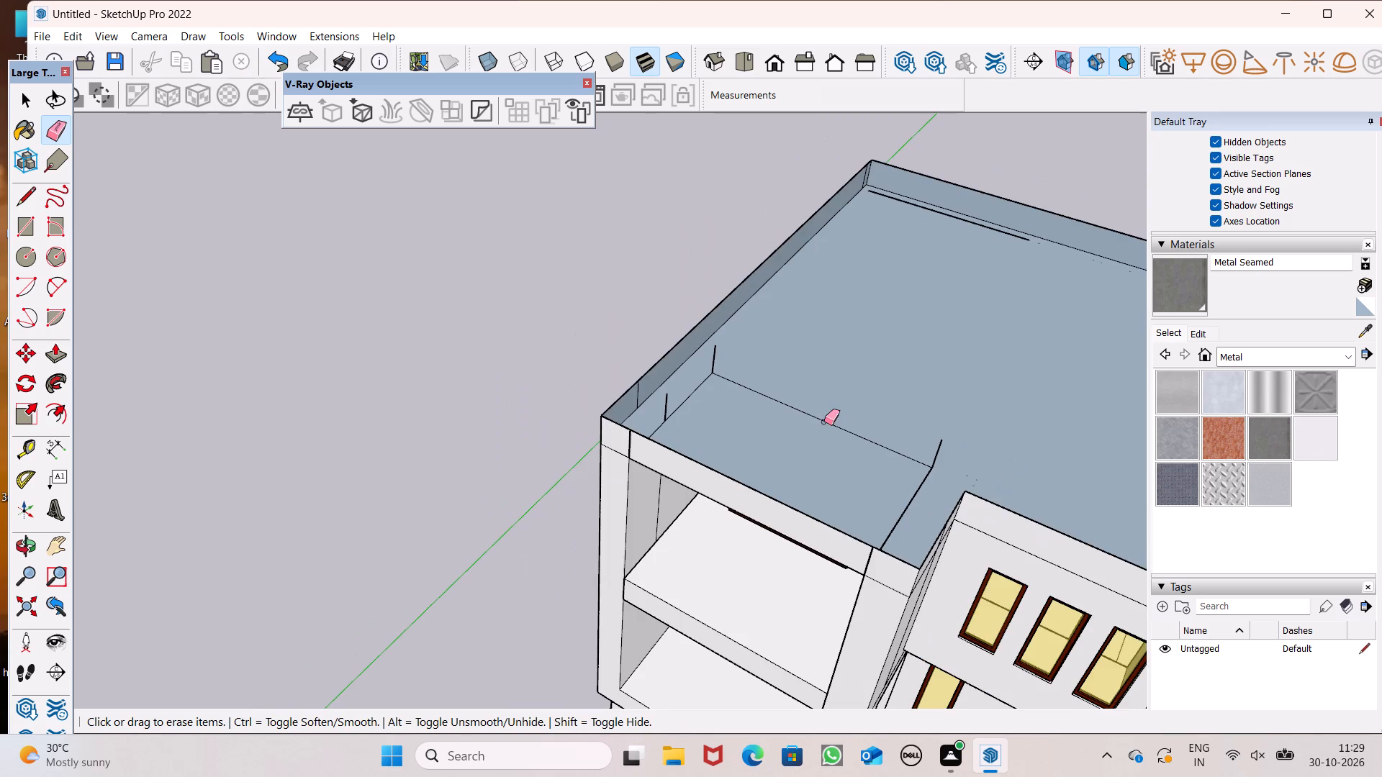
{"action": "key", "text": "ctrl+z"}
Examine the balcony front and the roof of the house from below and from above.
{"action": "scroll", "coordinate": [782, 494], "scroll_direction": "down", "scroll_amount": 5, "text": "ctrl"}
{"action": "middle_click_drag", "start_coordinate": [799, 586], "coordinate": [932, 223]}
{"action": "key", "text": "space"}
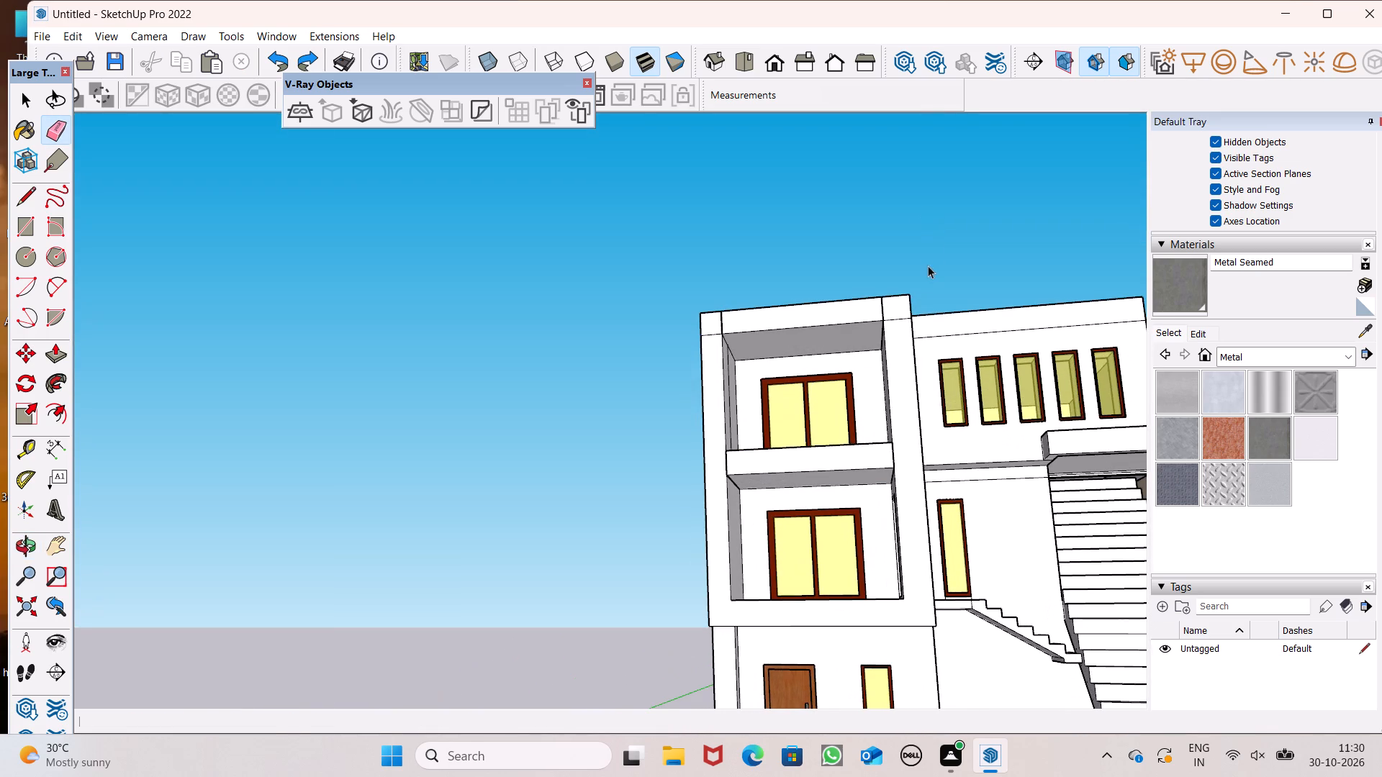
{"action": "middle_click_drag", "start_coordinate": [886, 413], "coordinate": [898, 610]}
{"action": "scroll", "coordinate": [851, 546], "scroll_direction": "down", "scroll_amount": 2}
{"action": "scroll", "coordinate": [818, 401], "scroll_direction": "up", "scroll_amount": 2}
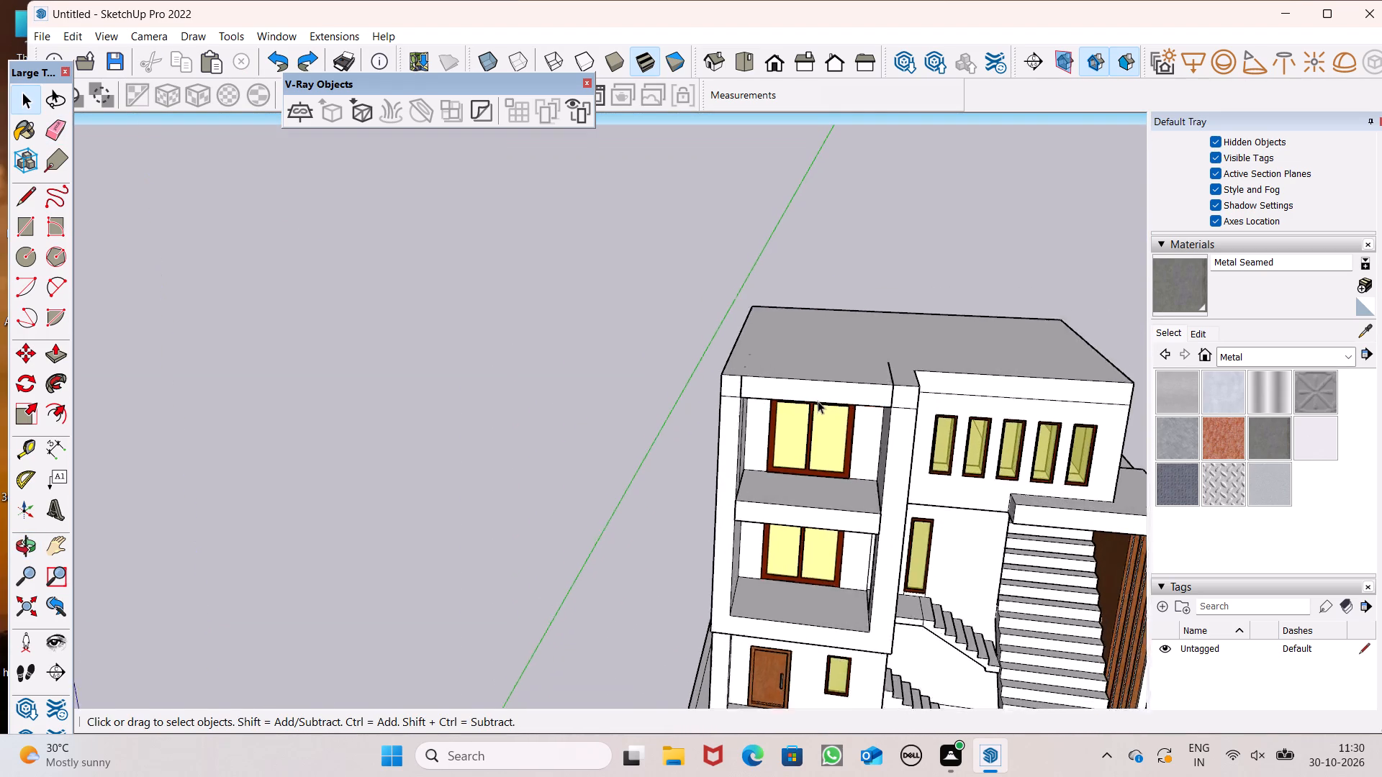
{"action": "scroll", "coordinate": [818, 401], "scroll_direction": "up", "scroll_amount": 2}
{"action": "scroll", "coordinate": [808, 394], "scroll_direction": "down", "scroll_amount": 4}
{"action": "left_click", "coordinate": [58, 358]}
{"action": "scroll", "coordinate": [429, 382], "scroll_direction": "down", "scroll_amount": 2}
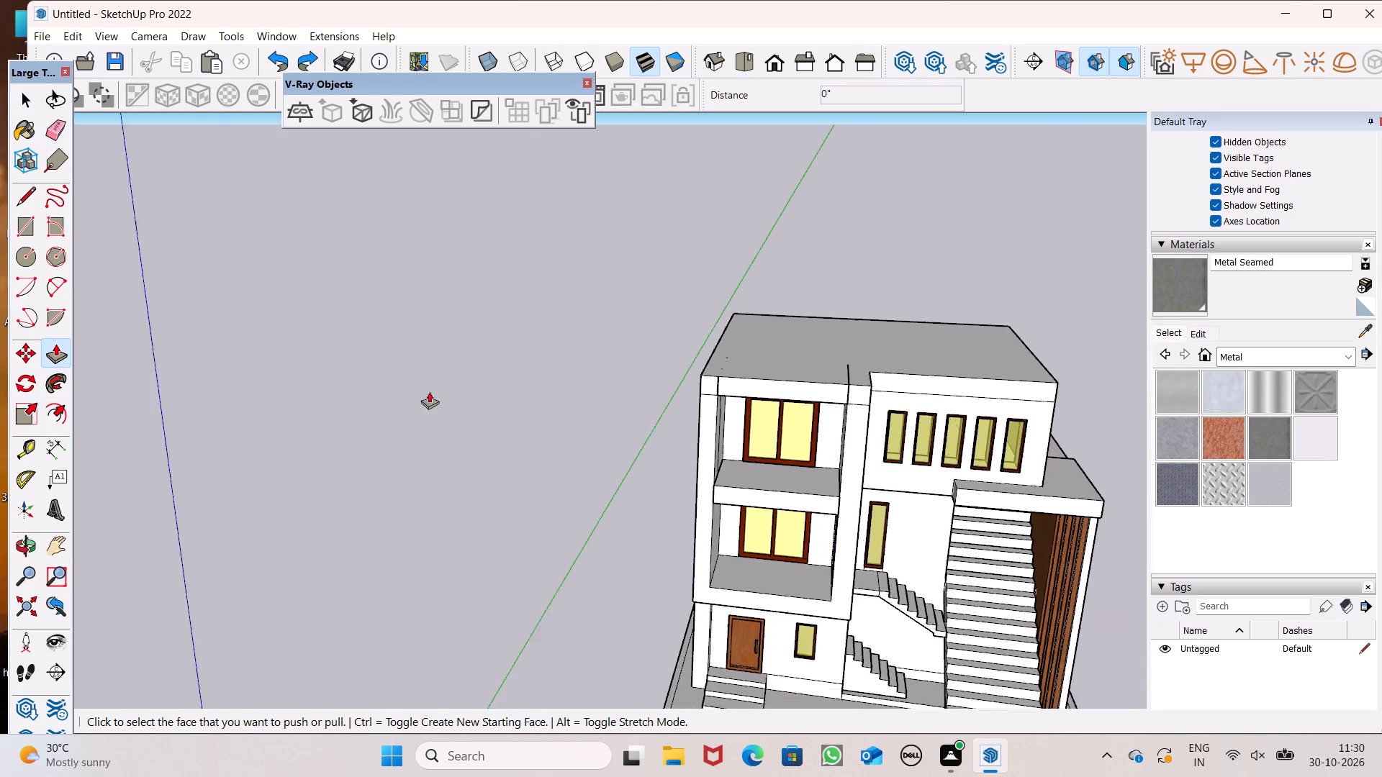
Push/Pull the top face of the house's main roof upward by 1'.
{"action": "scroll", "coordinate": [429, 391], "scroll_direction": "down", "scroll_amount": 3}
{"action": "scroll", "coordinate": [631, 331], "scroll_direction": "up", "scroll_amount": 6}
{"action": "left_click_drag", "start_coordinate": [669, 396], "coordinate": [669, 379]}
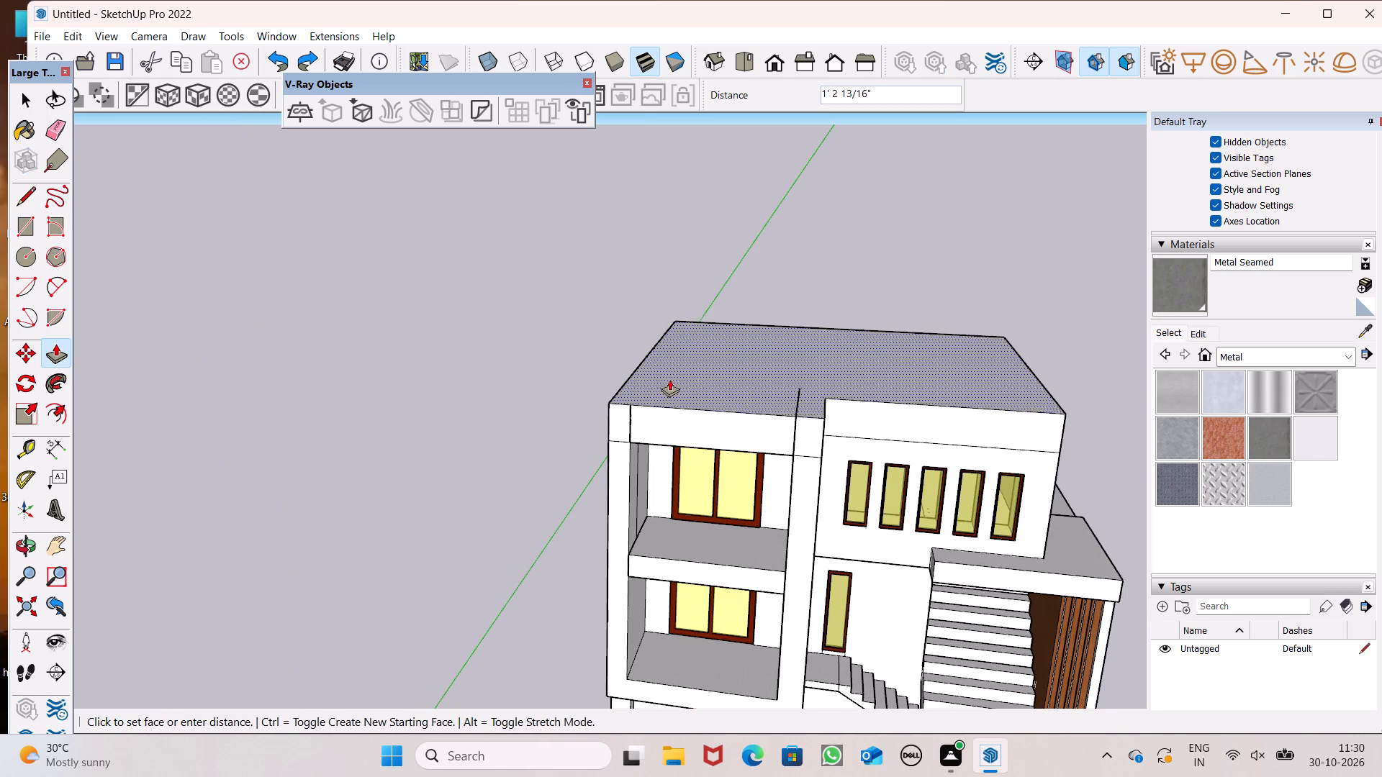
{"action": "left_click_drag", "start_coordinate": [669, 379], "coordinate": [671, 373]}
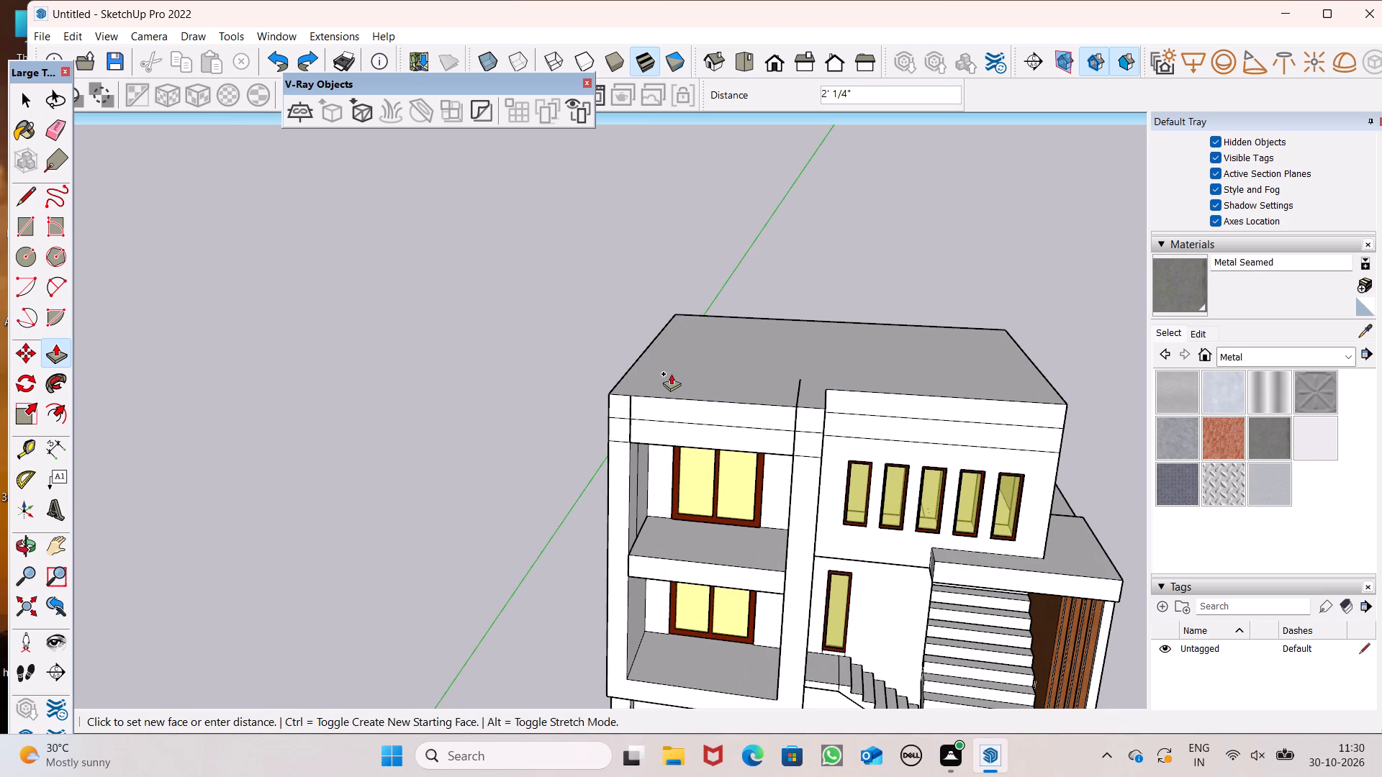
{"action": "left_click_drag", "start_coordinate": [671, 373], "coordinate": [671, 373]}
{"action": "type", "text": "1'"}
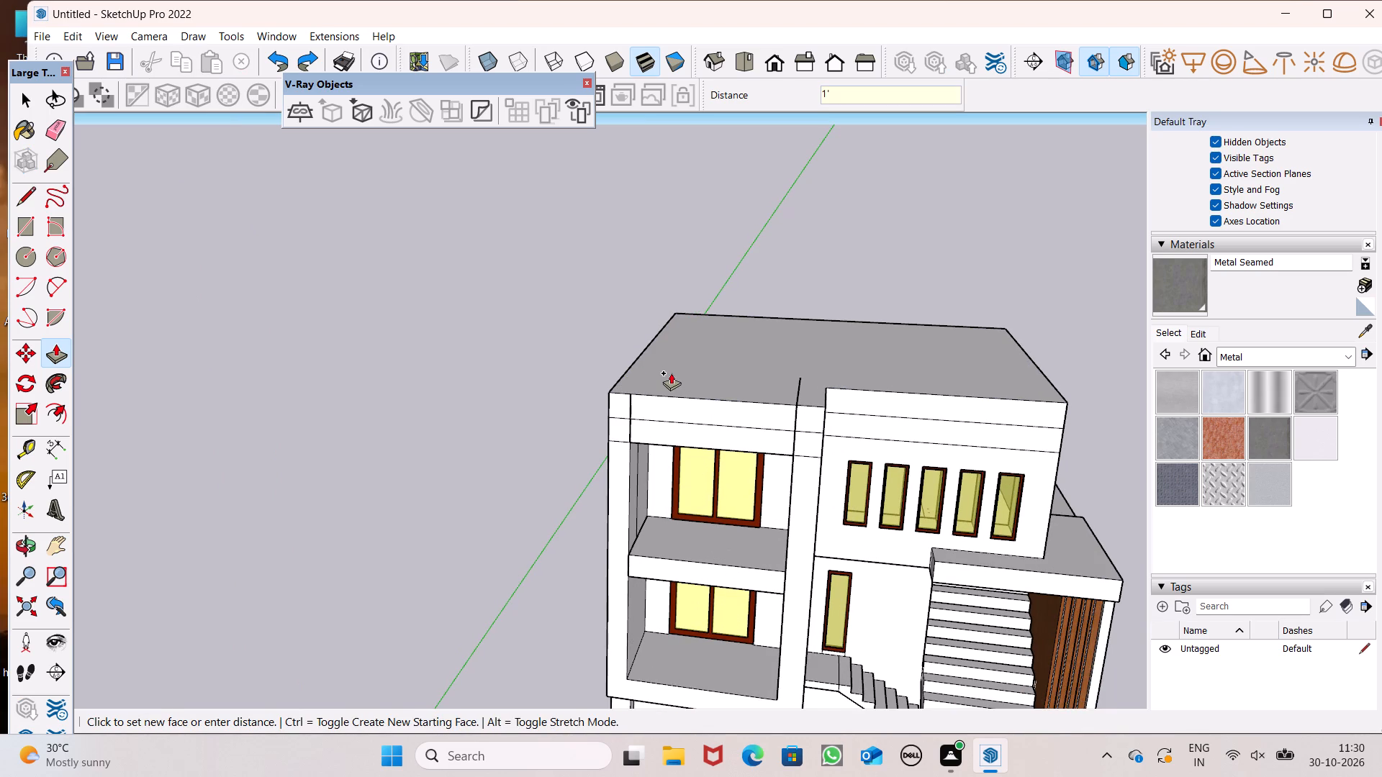
{"action": "left_click_drag", "start_coordinate": [671, 373], "coordinate": [674, 372]}
{"action": "key", "text": "Return"}
Pull the front face of the new roof band above the balcony's outer corner pillar outward about 6 5/16".
{"action": "middle_click_drag", "start_coordinate": [731, 442], "coordinate": [834, 384]}
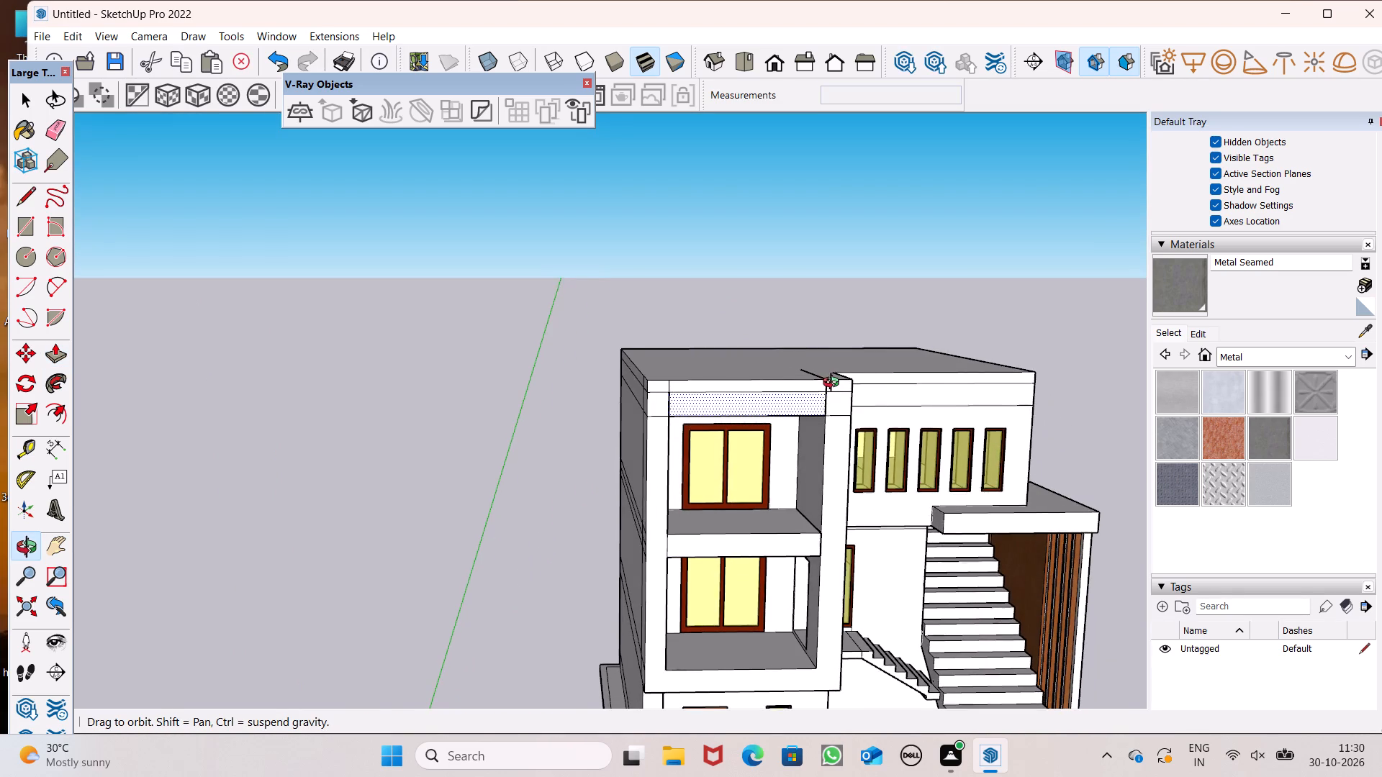
{"action": "middle_click_drag", "start_coordinate": [834, 384], "coordinate": [852, 391]}
{"action": "scroll", "coordinate": [852, 391], "scroll_direction": "up", "scroll_amount": 2}
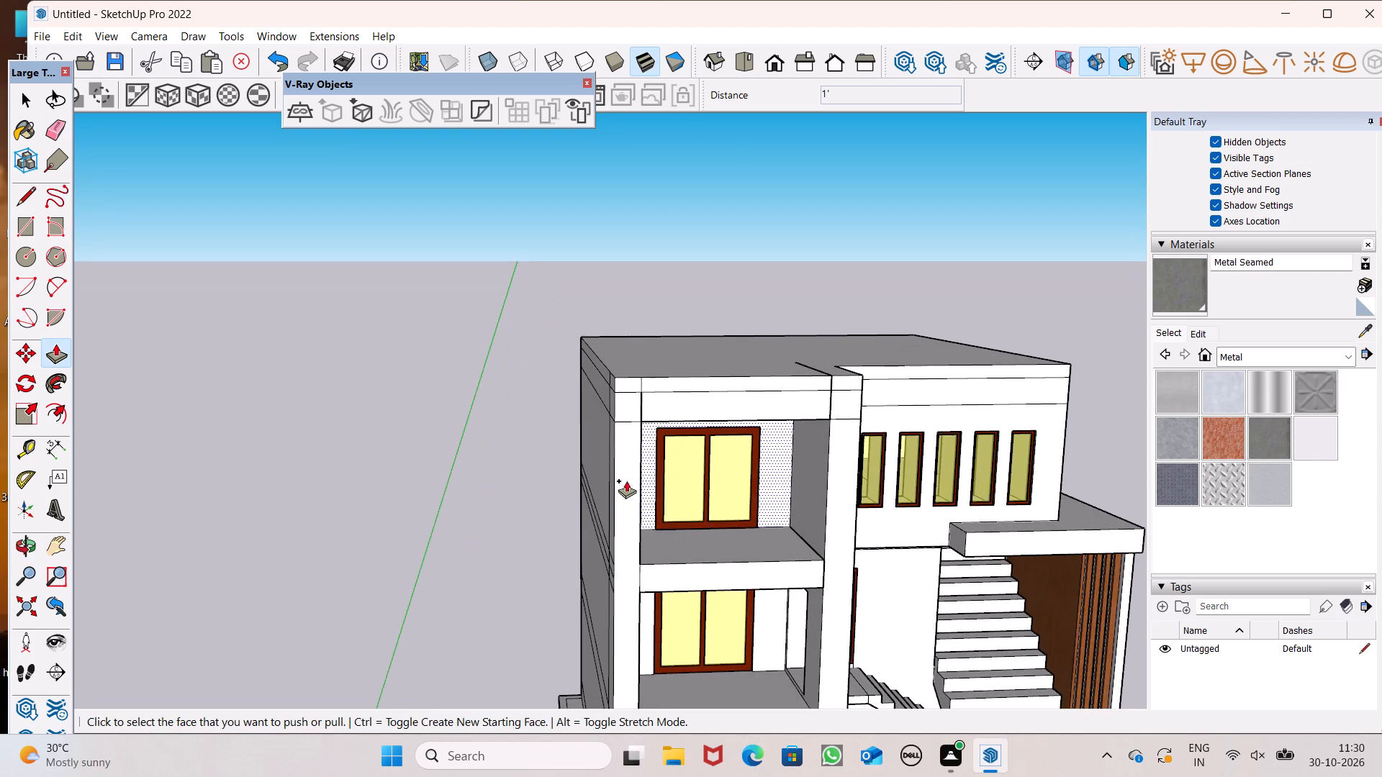
{"action": "scroll", "coordinate": [626, 481], "scroll_direction": "up", "scroll_amount": 4}
{"action": "scroll", "coordinate": [660, 333], "scroll_direction": "up", "scroll_amount": 3}
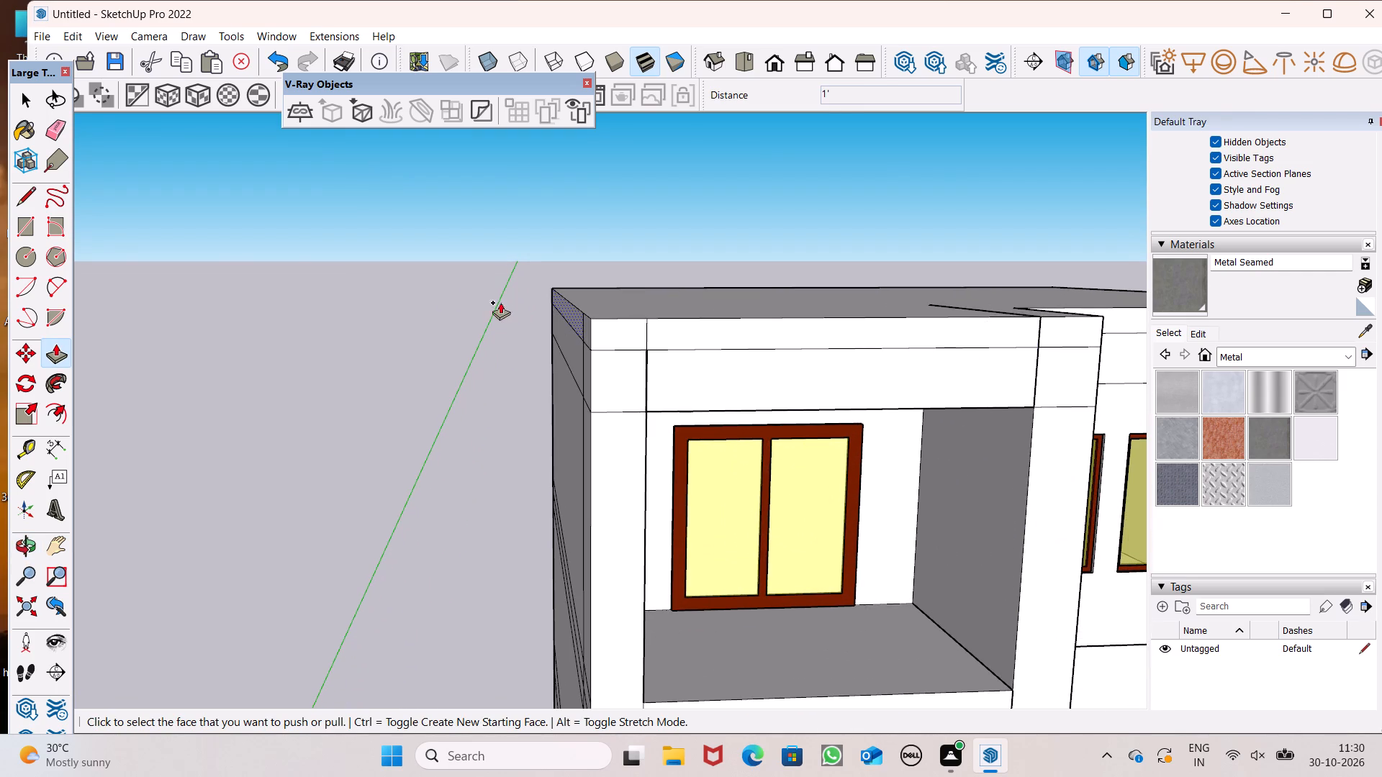
{"action": "middle_click_drag", "start_coordinate": [653, 350], "coordinate": [655, 401]}
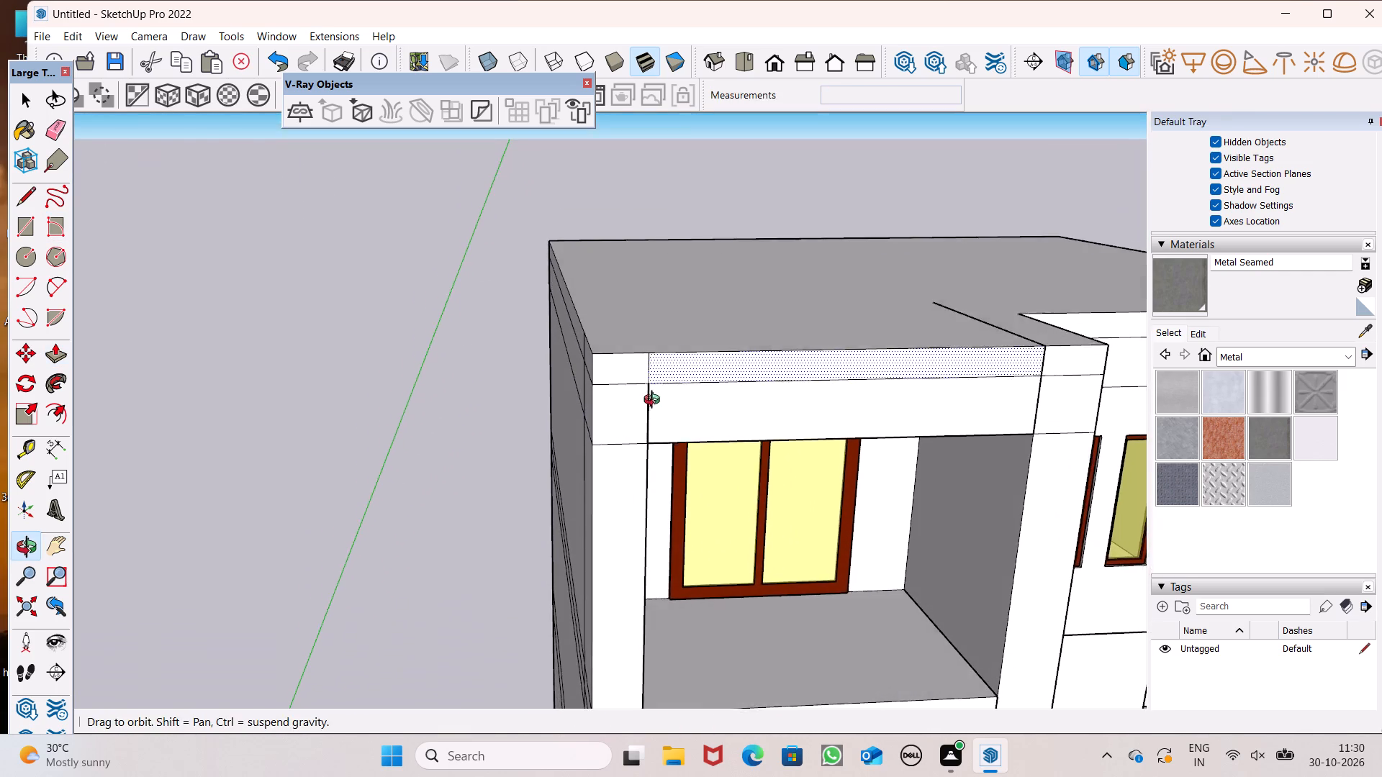
{"action": "middle_click_drag", "start_coordinate": [655, 401], "coordinate": [655, 402]}
{"action": "scroll", "coordinate": [653, 392], "scroll_direction": "up", "scroll_amount": 6}
{"action": "left_click", "coordinate": [630, 365]}
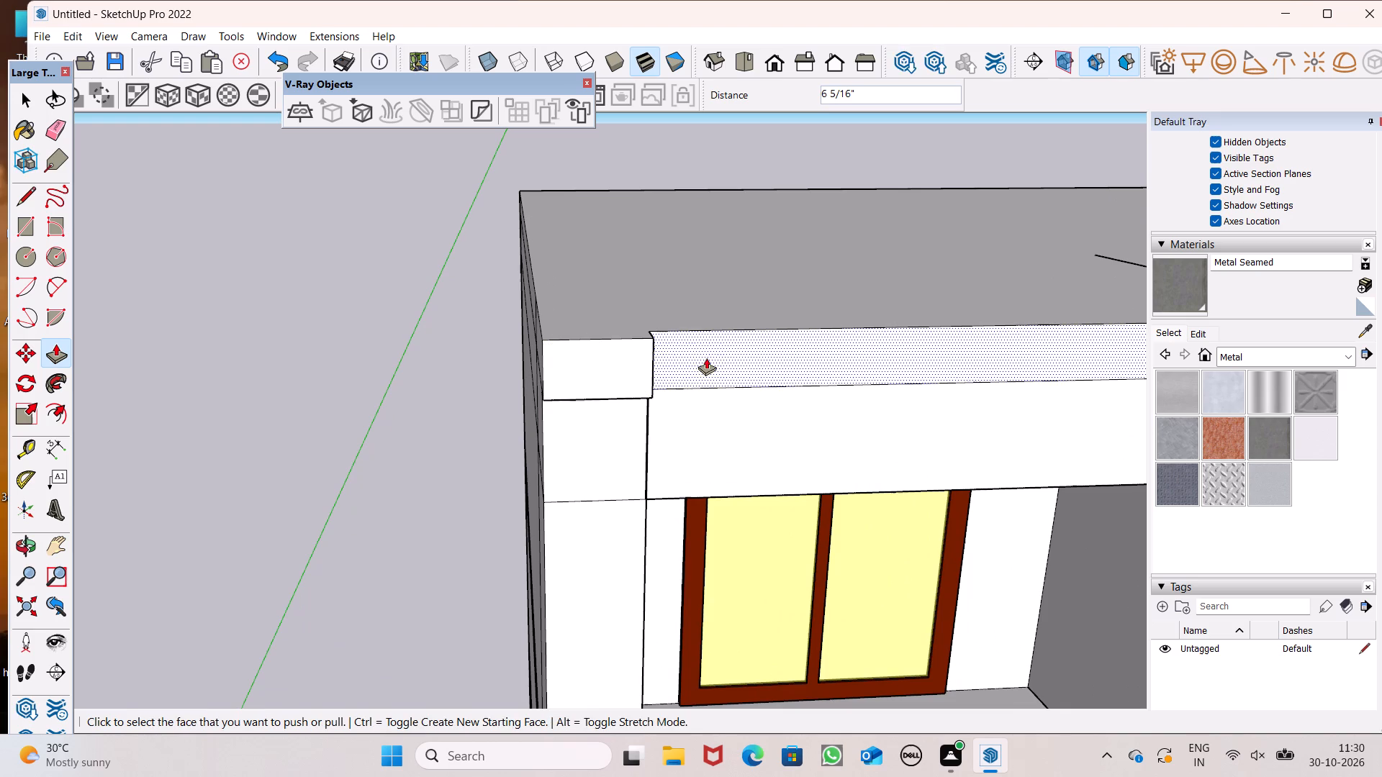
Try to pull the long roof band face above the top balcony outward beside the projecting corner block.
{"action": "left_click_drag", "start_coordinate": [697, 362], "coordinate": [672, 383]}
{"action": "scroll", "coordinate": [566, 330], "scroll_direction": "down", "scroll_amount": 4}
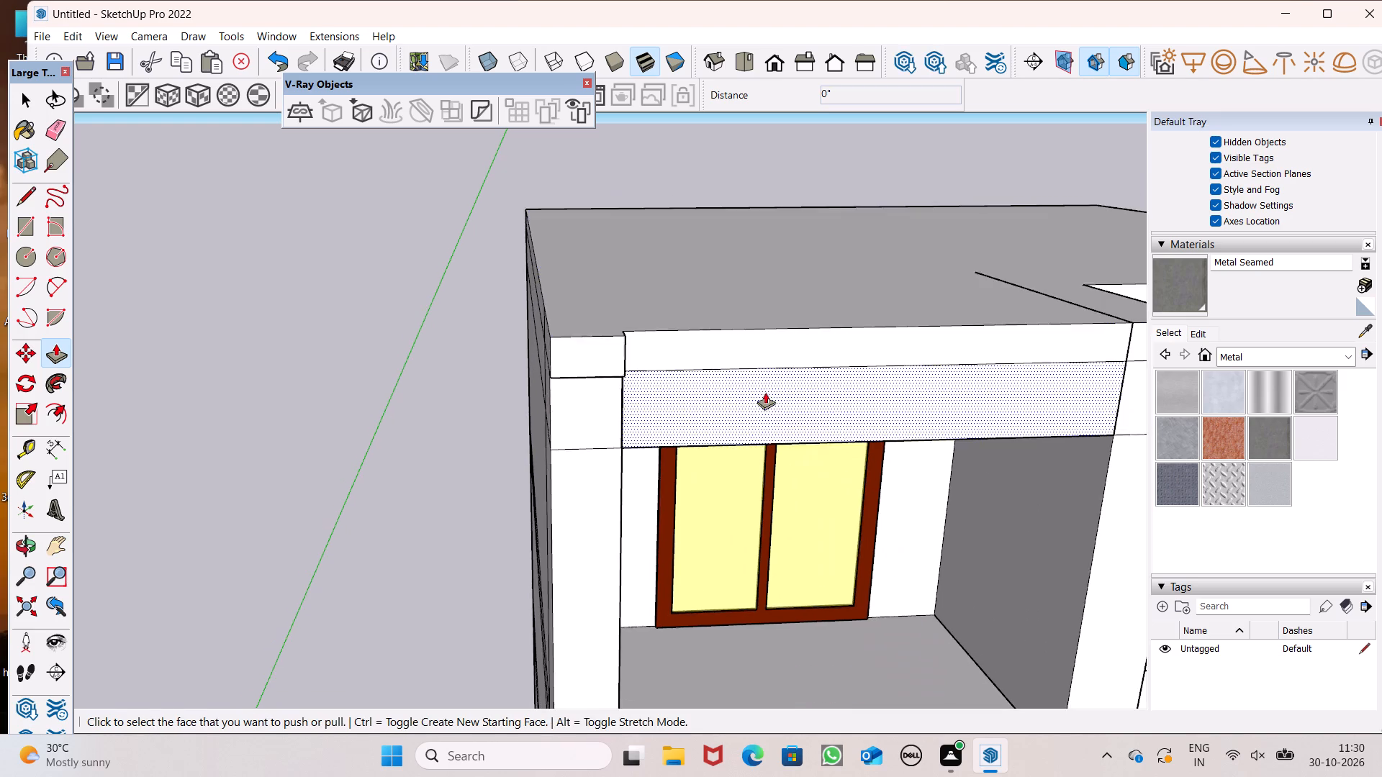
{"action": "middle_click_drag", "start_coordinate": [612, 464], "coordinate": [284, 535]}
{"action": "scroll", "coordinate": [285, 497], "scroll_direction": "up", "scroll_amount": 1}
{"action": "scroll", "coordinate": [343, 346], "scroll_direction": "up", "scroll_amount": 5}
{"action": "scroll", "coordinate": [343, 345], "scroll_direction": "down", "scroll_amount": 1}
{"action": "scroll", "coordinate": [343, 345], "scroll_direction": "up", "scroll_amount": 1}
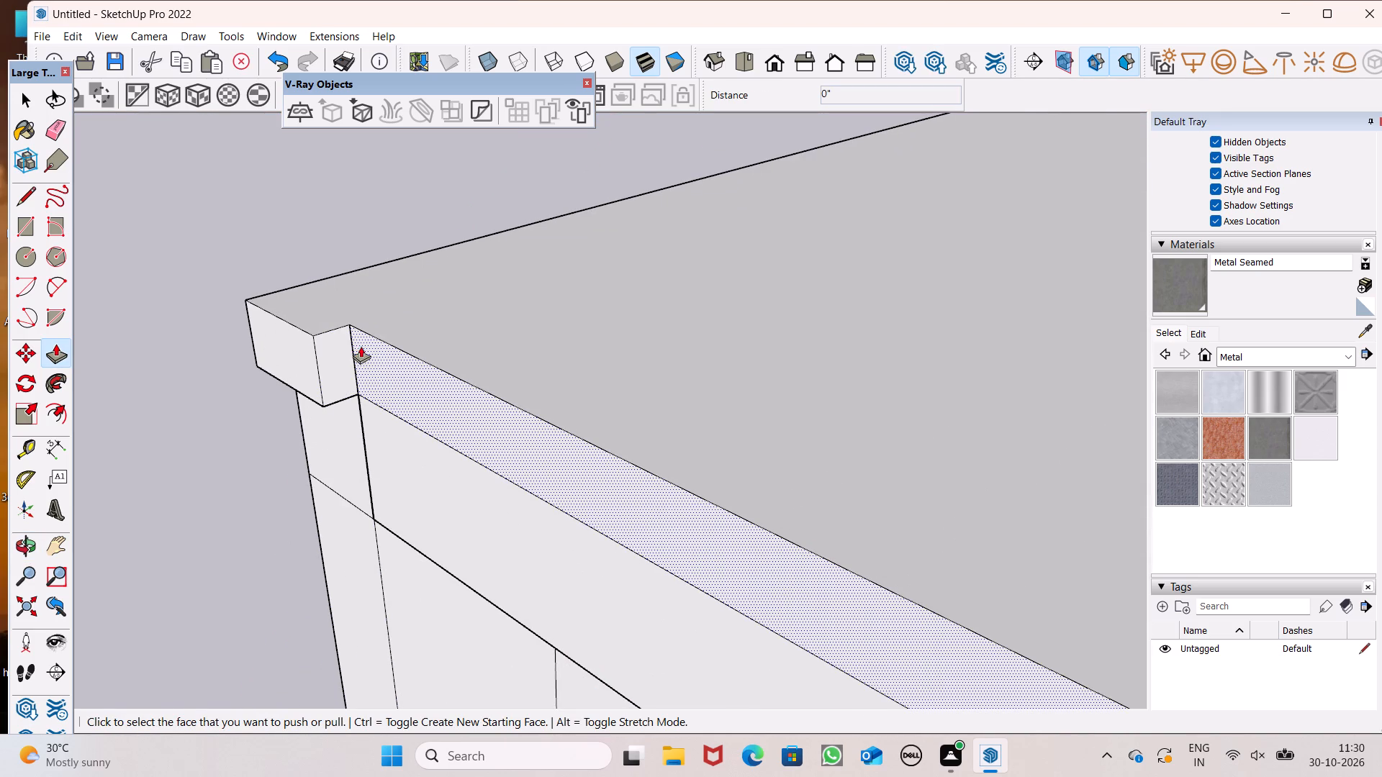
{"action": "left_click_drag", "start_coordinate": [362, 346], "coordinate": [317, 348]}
Examine the joint beneath the projecting corner block where the corner pillar meets the balcony's front beam.
{"action": "scroll", "coordinate": [514, 409], "scroll_direction": "down", "scroll_amount": 4}
{"action": "middle_click_drag", "start_coordinate": [523, 431], "coordinate": [623, 506]}
{"action": "scroll", "coordinate": [623, 506], "scroll_direction": "up", "scroll_amount": 1}
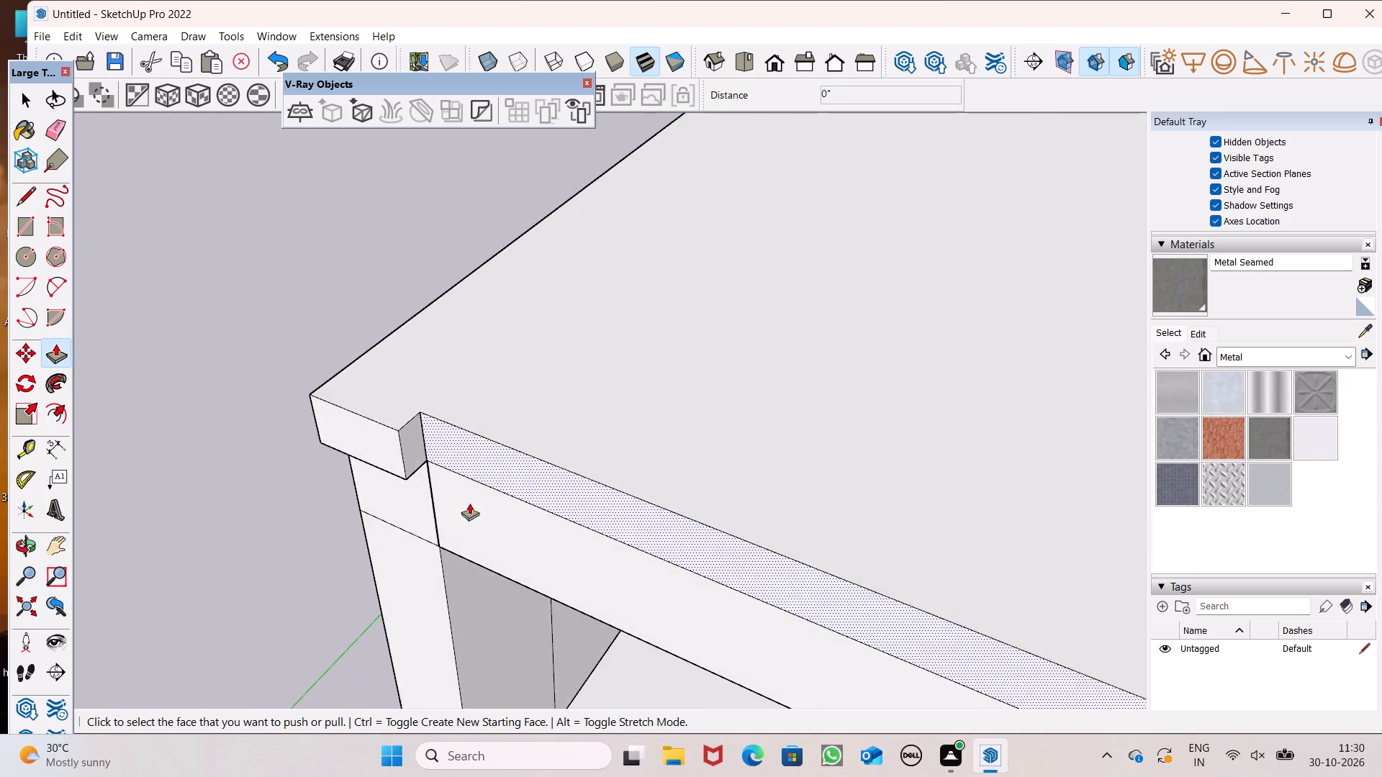
{"action": "scroll", "coordinate": [469, 503], "scroll_direction": "up", "scroll_amount": 1}
{"action": "scroll", "coordinate": [345, 485], "scroll_direction": "down", "scroll_amount": 1}
{"action": "scroll", "coordinate": [345, 485], "scroll_direction": "up", "scroll_amount": 4}
{"action": "scroll", "coordinate": [654, 504], "scroll_direction": "up", "scroll_amount": 7}
{"action": "middle_click_drag", "start_coordinate": [650, 585], "coordinate": [597, 417]}
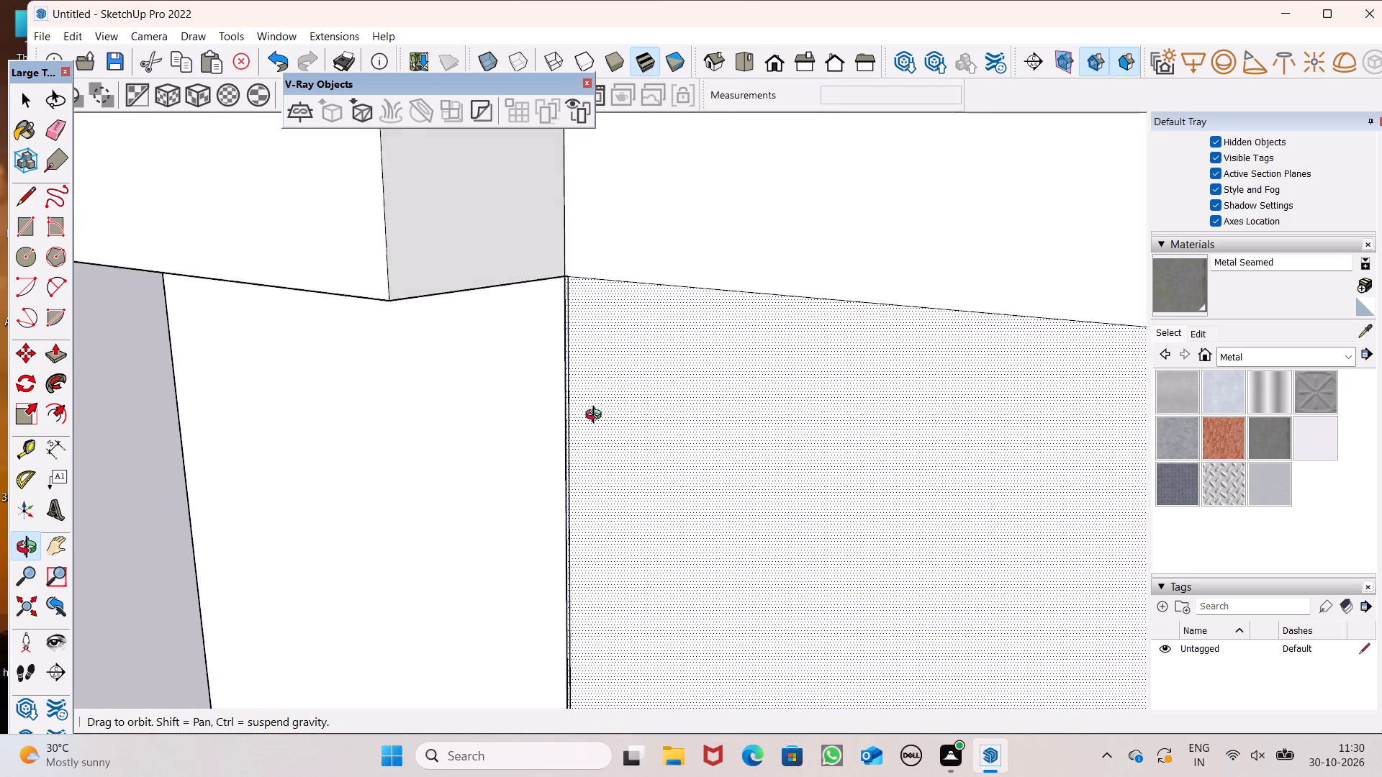
{"action": "middle_click_drag", "start_coordinate": [597, 417], "coordinate": [584, 353]}
{"action": "scroll", "coordinate": [584, 360], "scroll_direction": "up", "scroll_amount": 1}
{"action": "scroll", "coordinate": [584, 338], "scroll_direction": "down", "scroll_amount": 6}
{"action": "scroll", "coordinate": [584, 404], "scroll_direction": "up", "scroll_amount": 2}
{"action": "scroll", "coordinate": [528, 337], "scroll_direction": "down", "scroll_amount": 5}
{"action": "scroll", "coordinate": [559, 416], "scroll_direction": "up", "scroll_amount": 4}
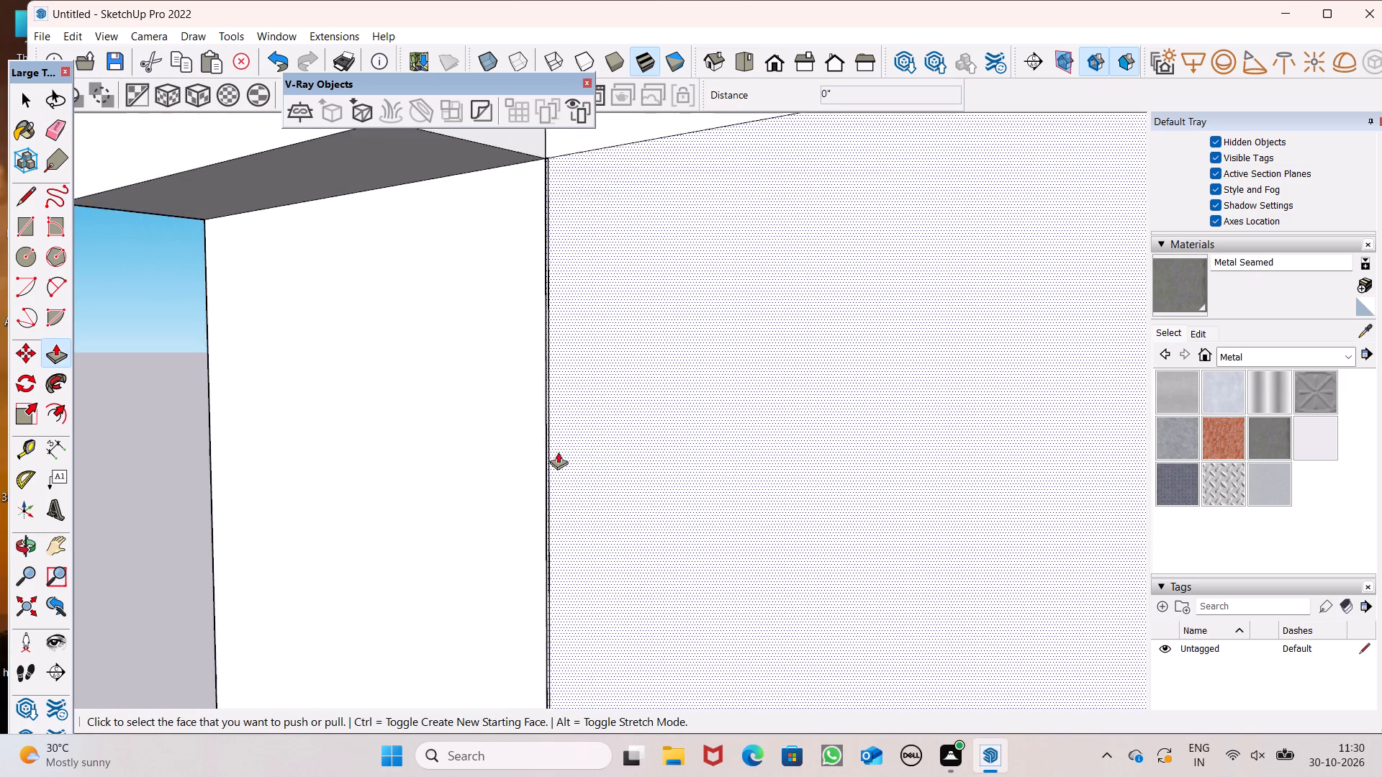
{"action": "scroll", "coordinate": [558, 452], "scroll_direction": "up", "scroll_amount": 10}
{"action": "scroll", "coordinate": [557, 553], "scroll_direction": "up", "scroll_amount": 6}
{"action": "scroll", "coordinate": [557, 553], "scroll_direction": "down", "scroll_amount": 1}
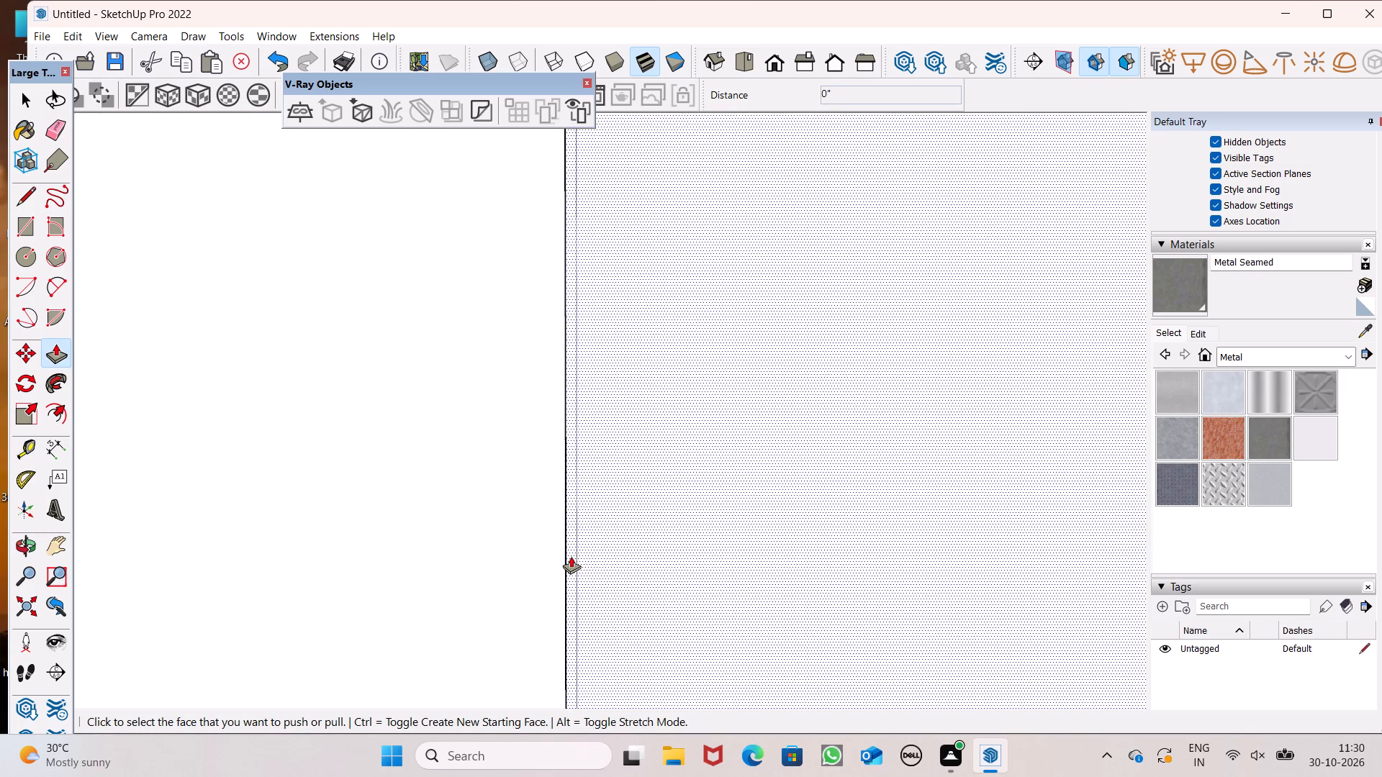
{"action": "scroll", "coordinate": [640, 612], "scroll_direction": "up", "scroll_amount": 1}
{"action": "middle_click_drag", "start_coordinate": [640, 612], "coordinate": [484, 508]}
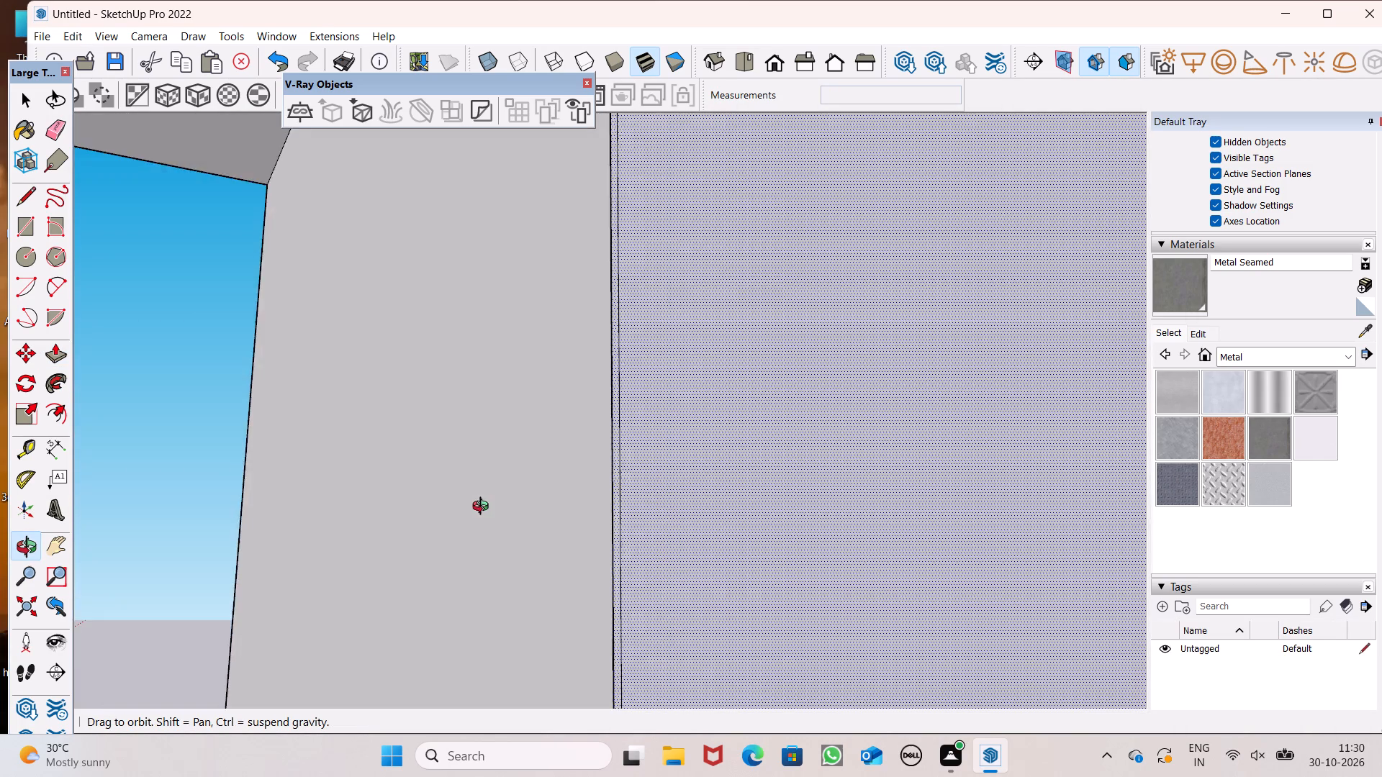
{"action": "middle_click_drag", "start_coordinate": [484, 508], "coordinate": [356, 716]}
{"action": "scroll", "coordinate": [805, 563], "scroll_direction": "down", "scroll_amount": 6}
{"action": "scroll", "coordinate": [799, 484], "scroll_direction": "down", "scroll_amount": 6}
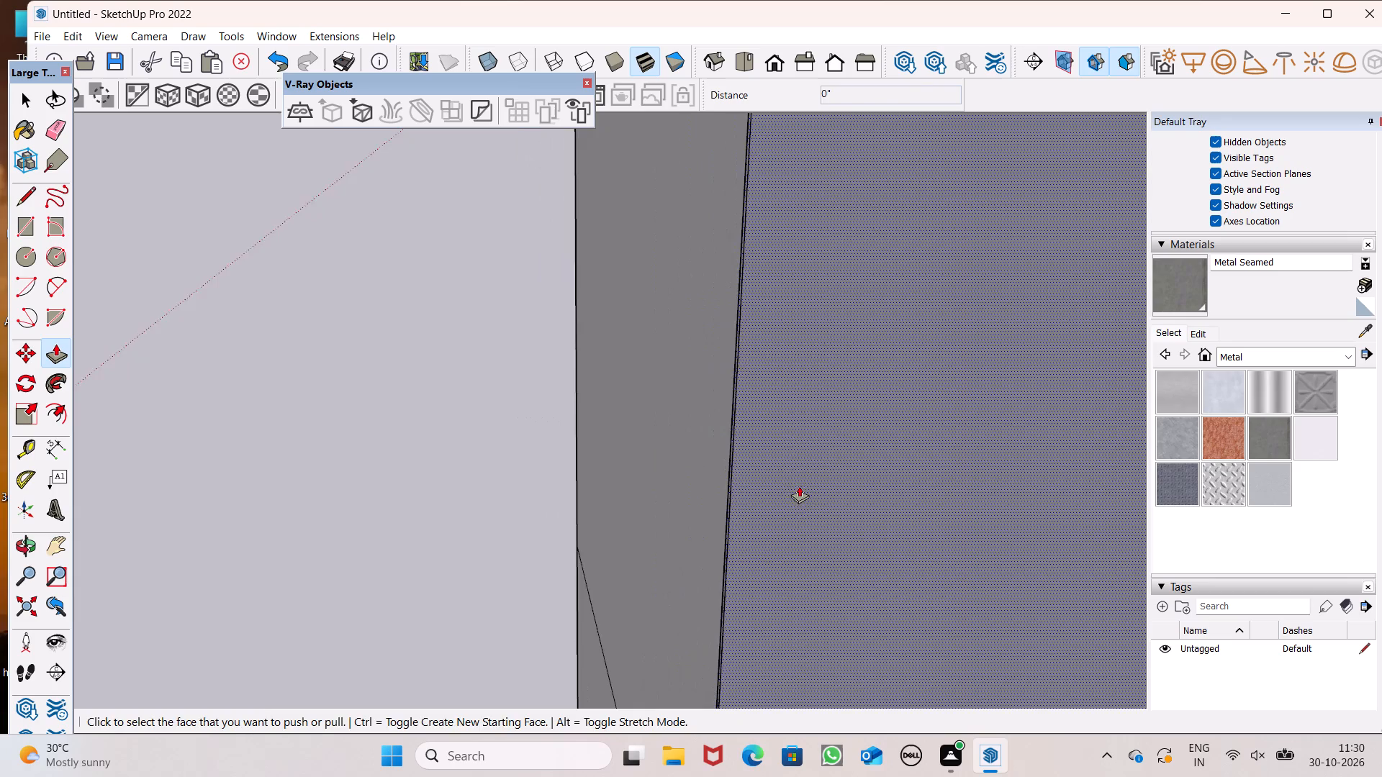
{"action": "middle_click_drag", "start_coordinate": [801, 506], "coordinate": [1162, 776]}
{"action": "scroll", "coordinate": [565, 519], "scroll_direction": "up", "scroll_amount": 3}
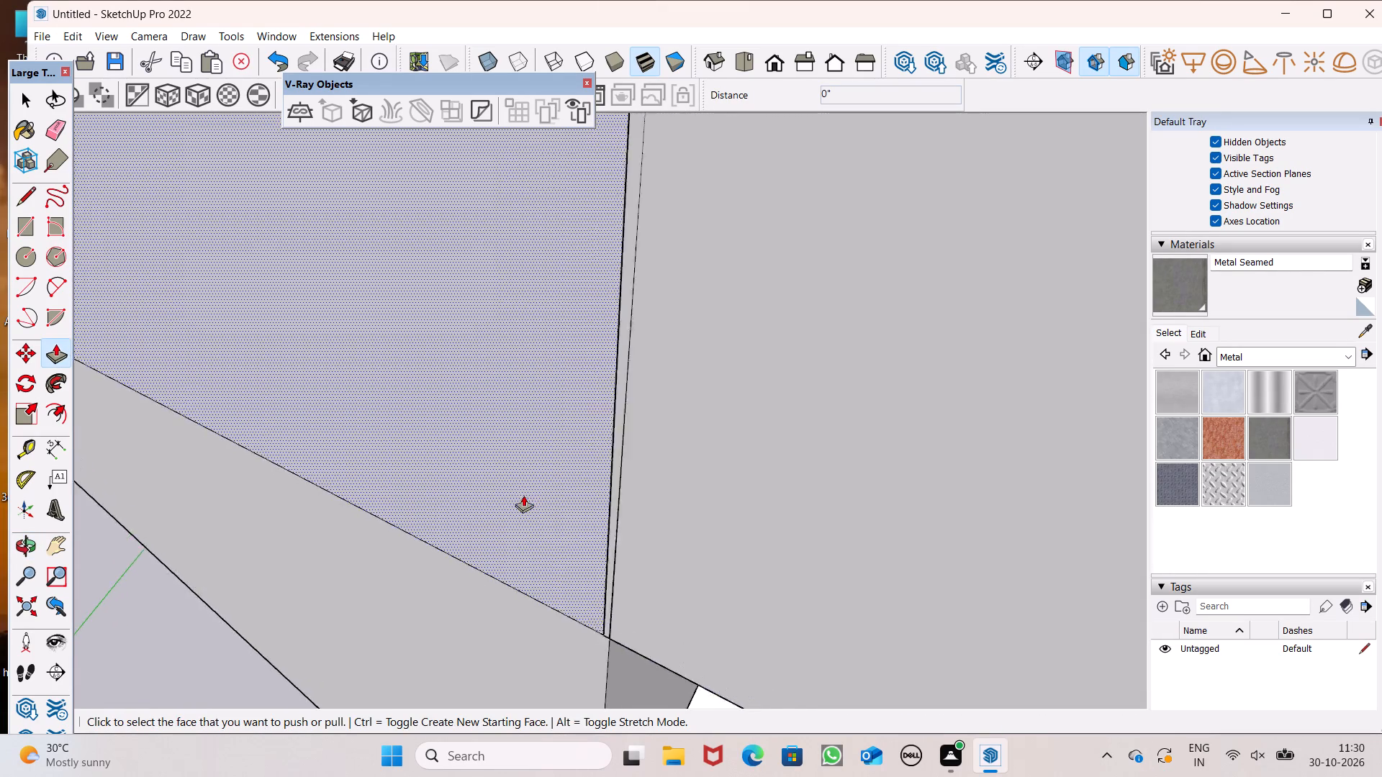
{"action": "scroll", "coordinate": [523, 495], "scroll_direction": "up", "scroll_amount": 7}
{"action": "scroll", "coordinate": [666, 503], "scroll_direction": "down", "scroll_amount": 1}
{"action": "scroll", "coordinate": [666, 503], "scroll_direction": "up", "scroll_amount": 4}
{"action": "scroll", "coordinate": [612, 481], "scroll_direction": "up", "scroll_amount": 7}
{"action": "scroll", "coordinate": [677, 521], "scroll_direction": "up", "scroll_amount": 9}
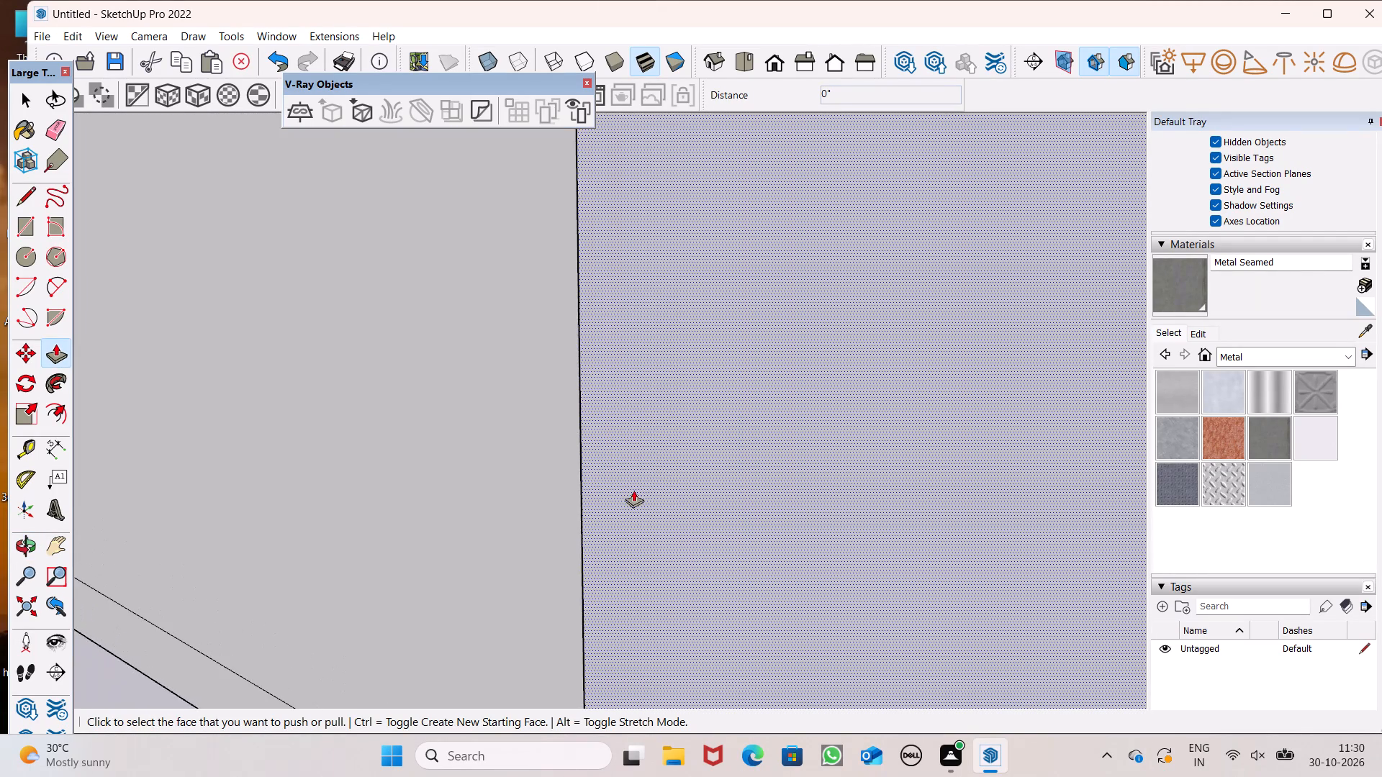
{"action": "middle_click_drag", "start_coordinate": [605, 491], "coordinate": [1113, 456]}
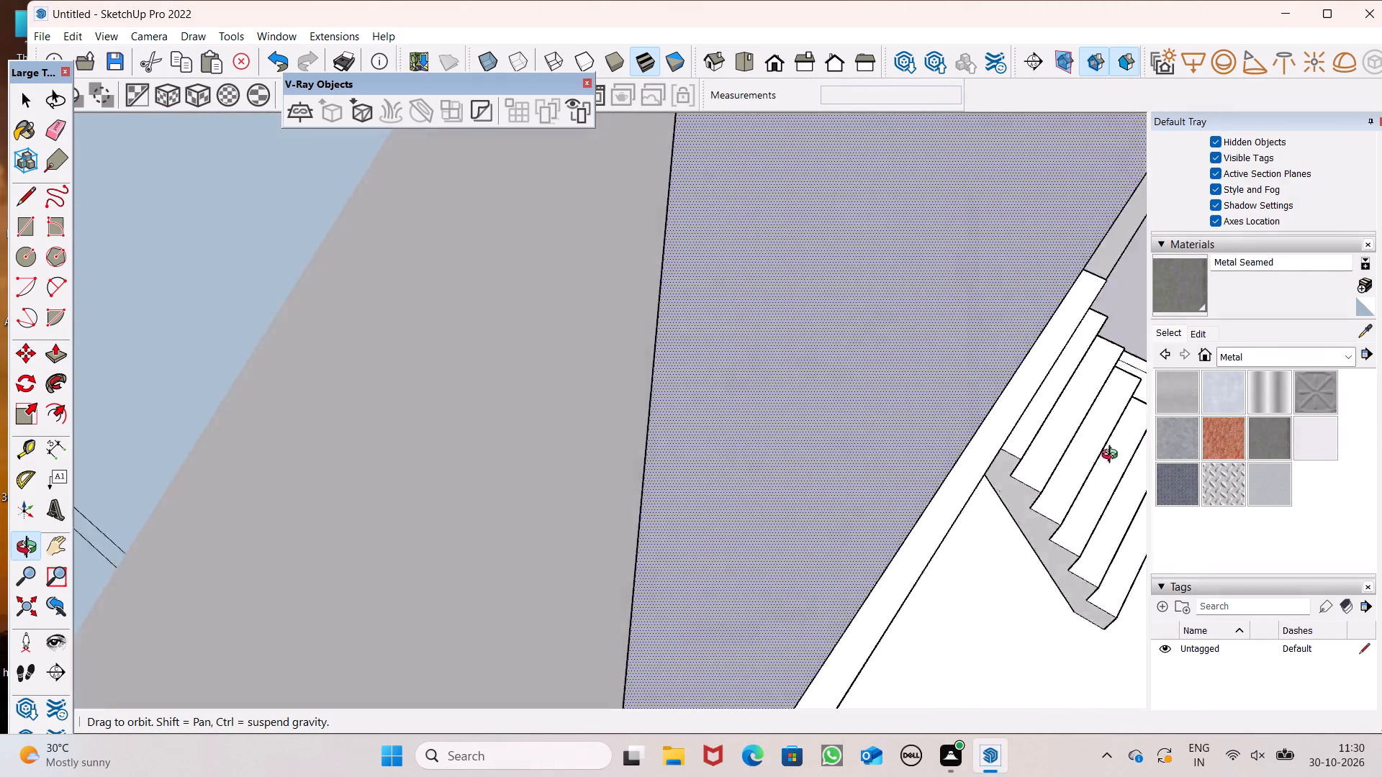
{"action": "middle_click_drag", "start_coordinate": [1113, 456], "coordinate": [899, 458]}
{"action": "scroll", "coordinate": [697, 384], "scroll_direction": "down", "scroll_amount": 6}
{"action": "scroll", "coordinate": [697, 389], "scroll_direction": "down", "scroll_amount": 20}
{"action": "scroll", "coordinate": [697, 389], "scroll_direction": "down", "scroll_amount": 3}
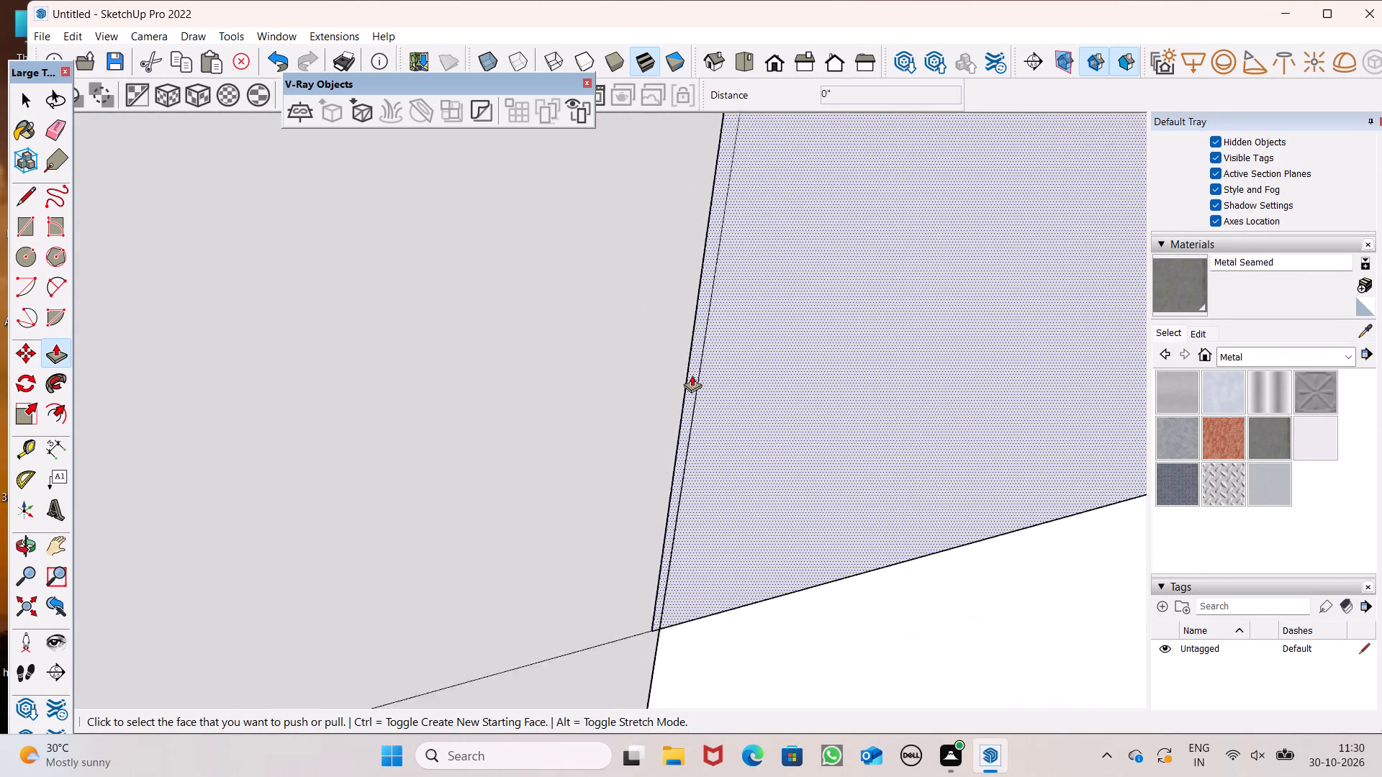
{"action": "scroll", "coordinate": [692, 375], "scroll_direction": "down", "scroll_amount": 2}
{"action": "scroll", "coordinate": [689, 467], "scroll_direction": "up", "scroll_amount": 8}
{"action": "scroll", "coordinate": [646, 622], "scroll_direction": "up", "scroll_amount": 3}
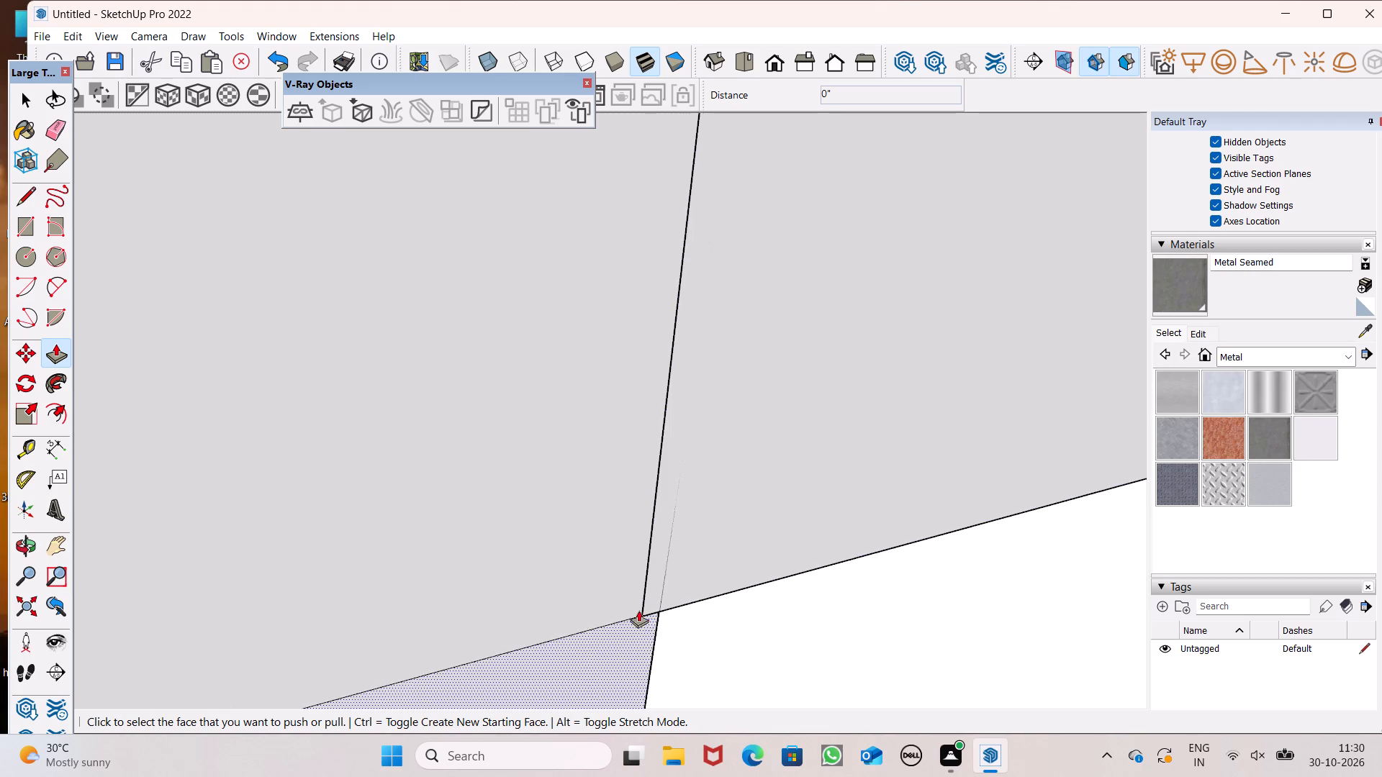
{"action": "scroll", "coordinate": [570, 529], "scroll_direction": "down", "scroll_amount": 3}
{"action": "scroll", "coordinate": [614, 580], "scroll_direction": "up", "scroll_amount": 4}
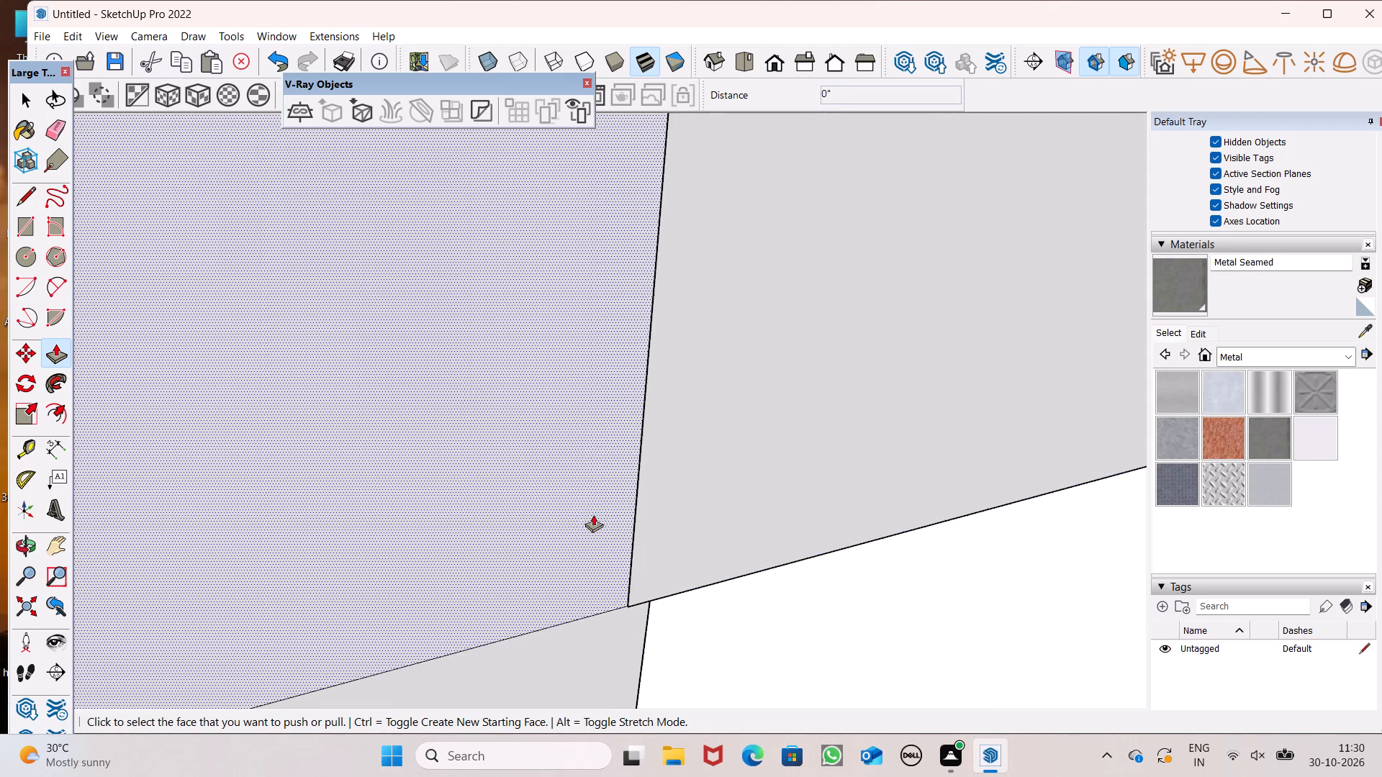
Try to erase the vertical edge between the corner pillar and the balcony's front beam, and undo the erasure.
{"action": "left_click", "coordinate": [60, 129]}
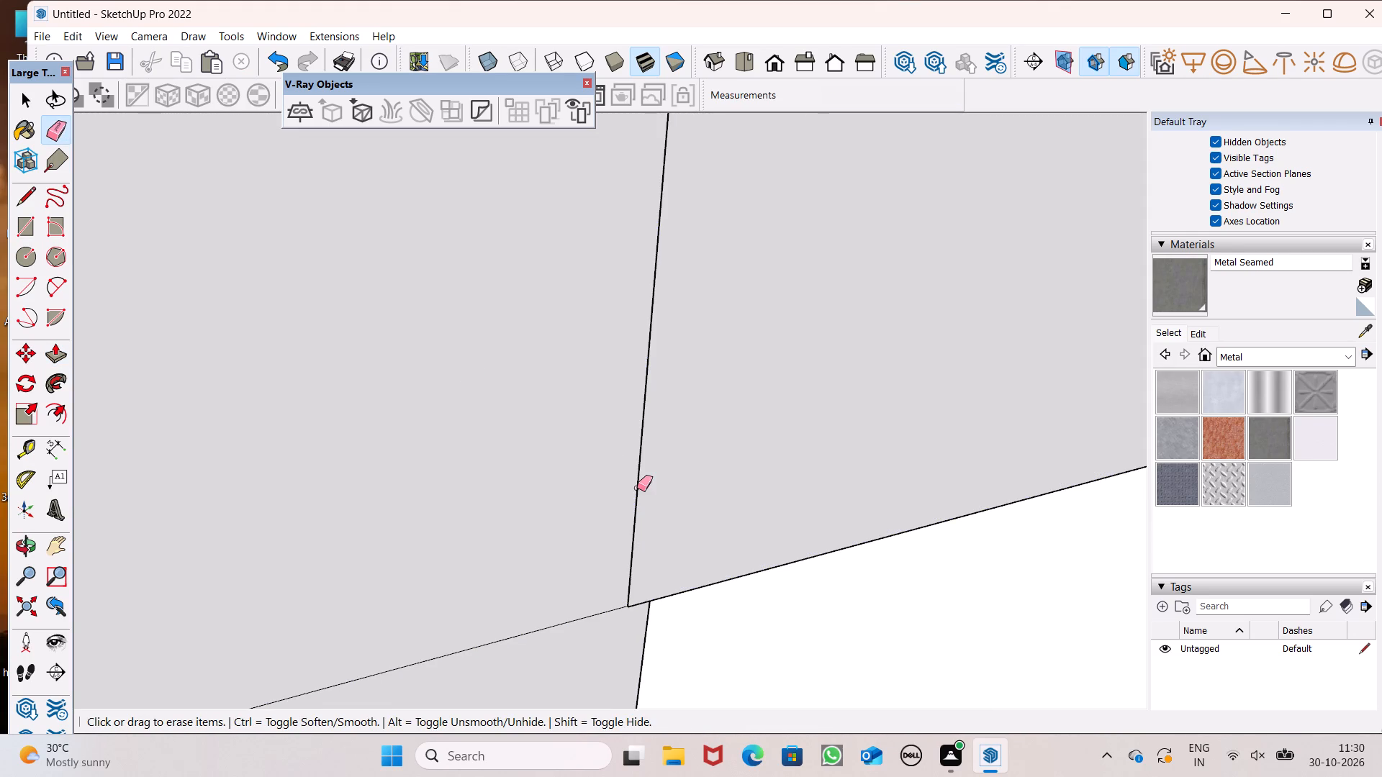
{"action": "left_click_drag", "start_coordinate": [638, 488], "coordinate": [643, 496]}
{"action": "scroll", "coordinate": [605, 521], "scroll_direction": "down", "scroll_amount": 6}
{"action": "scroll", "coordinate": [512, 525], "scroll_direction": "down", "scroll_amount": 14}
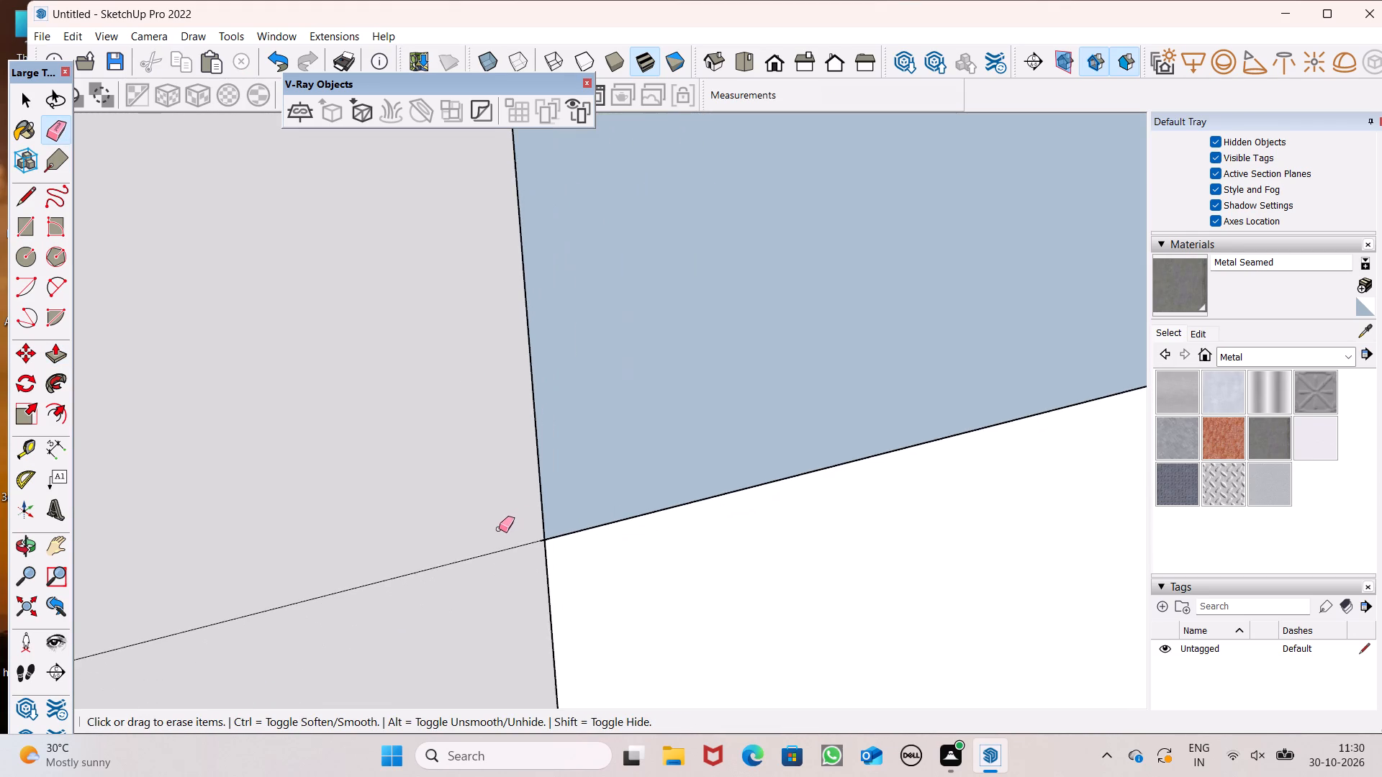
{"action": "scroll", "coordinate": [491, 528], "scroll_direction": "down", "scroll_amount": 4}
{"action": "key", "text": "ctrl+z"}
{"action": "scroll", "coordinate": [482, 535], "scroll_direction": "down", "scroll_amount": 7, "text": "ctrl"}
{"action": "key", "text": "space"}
Examine the doubled vertical edge below the corner block and the roof band along the balcony front.
{"action": "scroll", "coordinate": [579, 466], "scroll_direction": "down", "scroll_amount": 3}
{"action": "middle_click_drag", "start_coordinate": [598, 479], "coordinate": [303, 443]}
{"action": "scroll", "coordinate": [486, 422], "scroll_direction": "up", "scroll_amount": 7}
{"action": "scroll", "coordinate": [486, 422], "scroll_direction": "down", "scroll_amount": 5}
{"action": "middle_click_drag", "start_coordinate": [486, 427], "coordinate": [466, 457]}
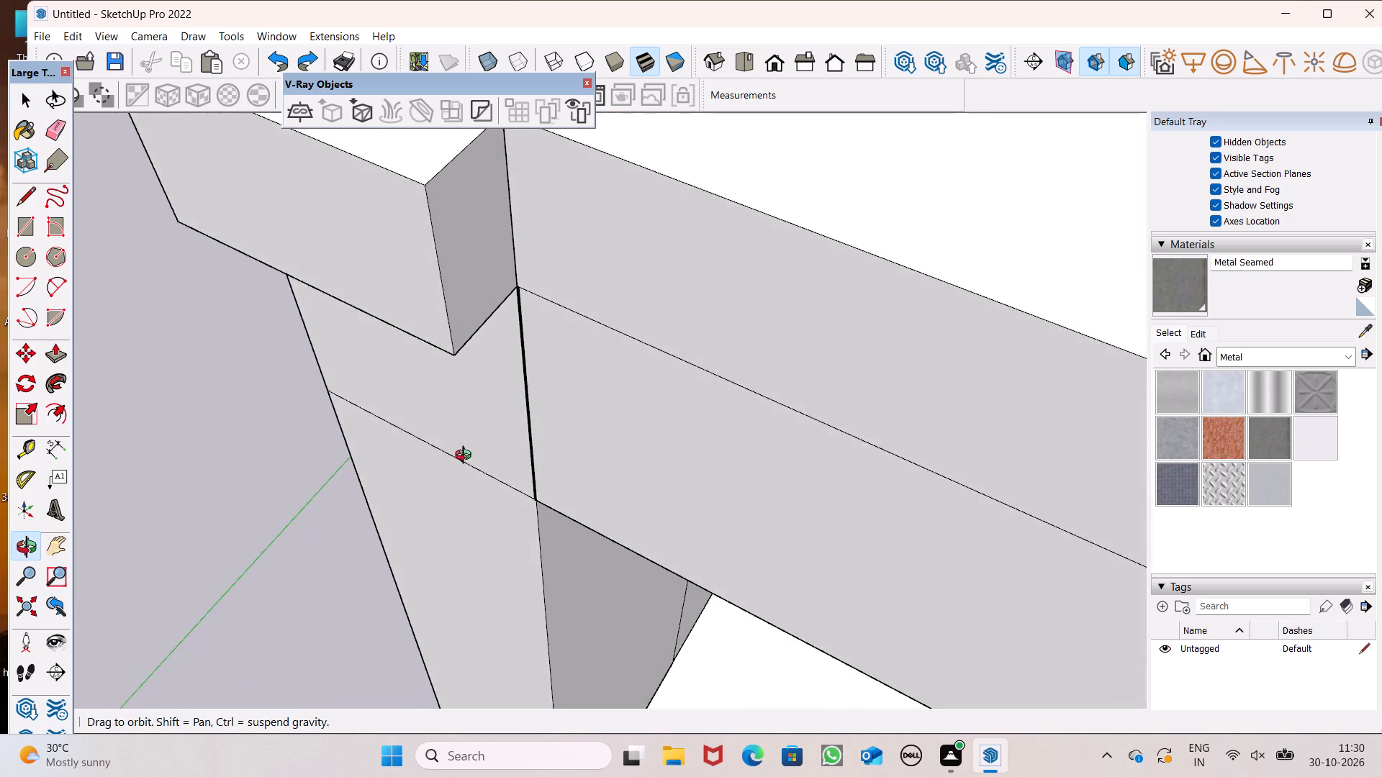
{"action": "middle_click_drag", "start_coordinate": [466, 457], "coordinate": [460, 481]}
{"action": "scroll", "coordinate": [460, 481], "scroll_direction": "up", "scroll_amount": 7}
{"action": "scroll", "coordinate": [615, 425], "scroll_direction": "up", "scroll_amount": 5}
{"action": "middle_click_drag", "start_coordinate": [661, 440], "coordinate": [547, 477]}
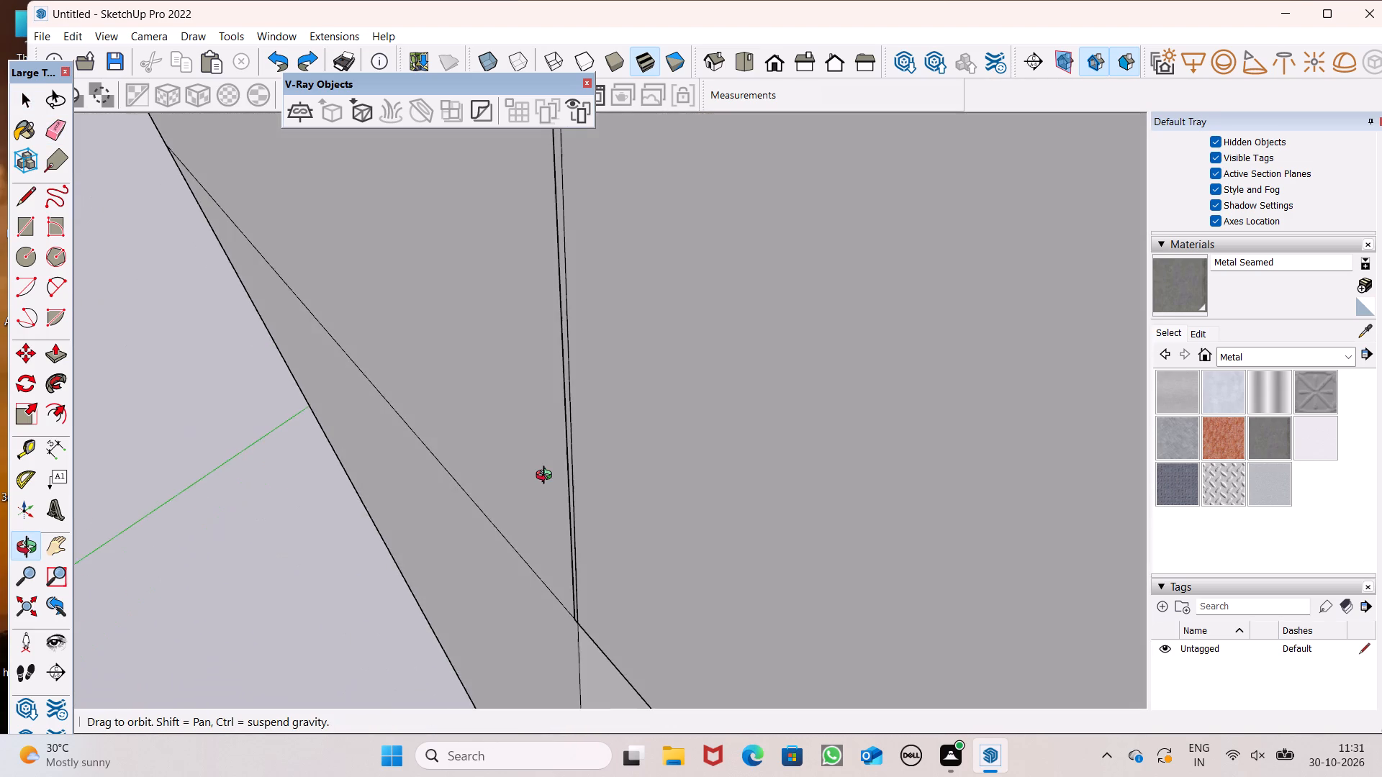
{"action": "middle_click_drag", "start_coordinate": [547, 477], "coordinate": [528, 550]}
{"action": "scroll", "coordinate": [537, 510], "scroll_direction": "up", "scroll_amount": 7}
{"action": "scroll", "coordinate": [511, 435], "scroll_direction": "up", "scroll_amount": 5}
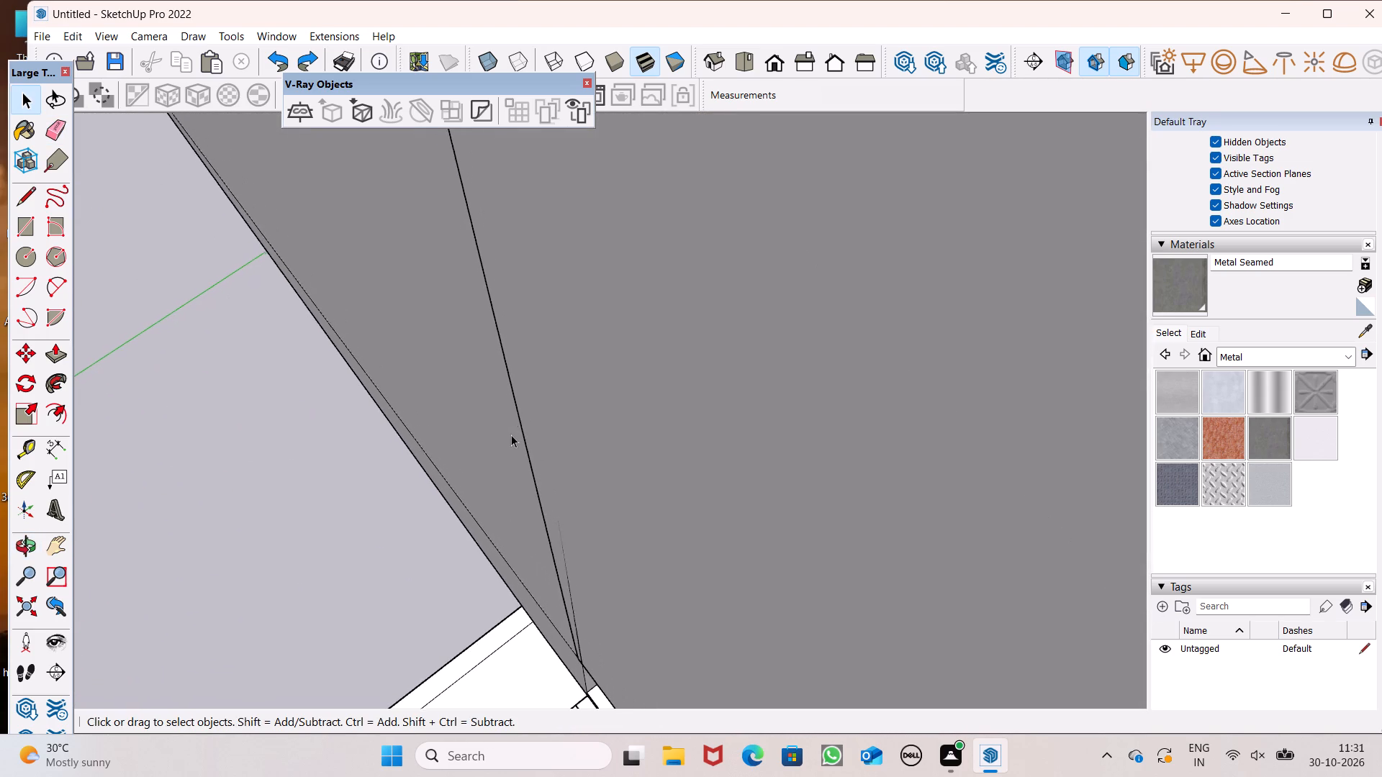
{"action": "scroll", "coordinate": [511, 435], "scroll_direction": "up", "scroll_amount": 11}
{"action": "middle_click_drag", "start_coordinate": [539, 436], "coordinate": [395, 493]}
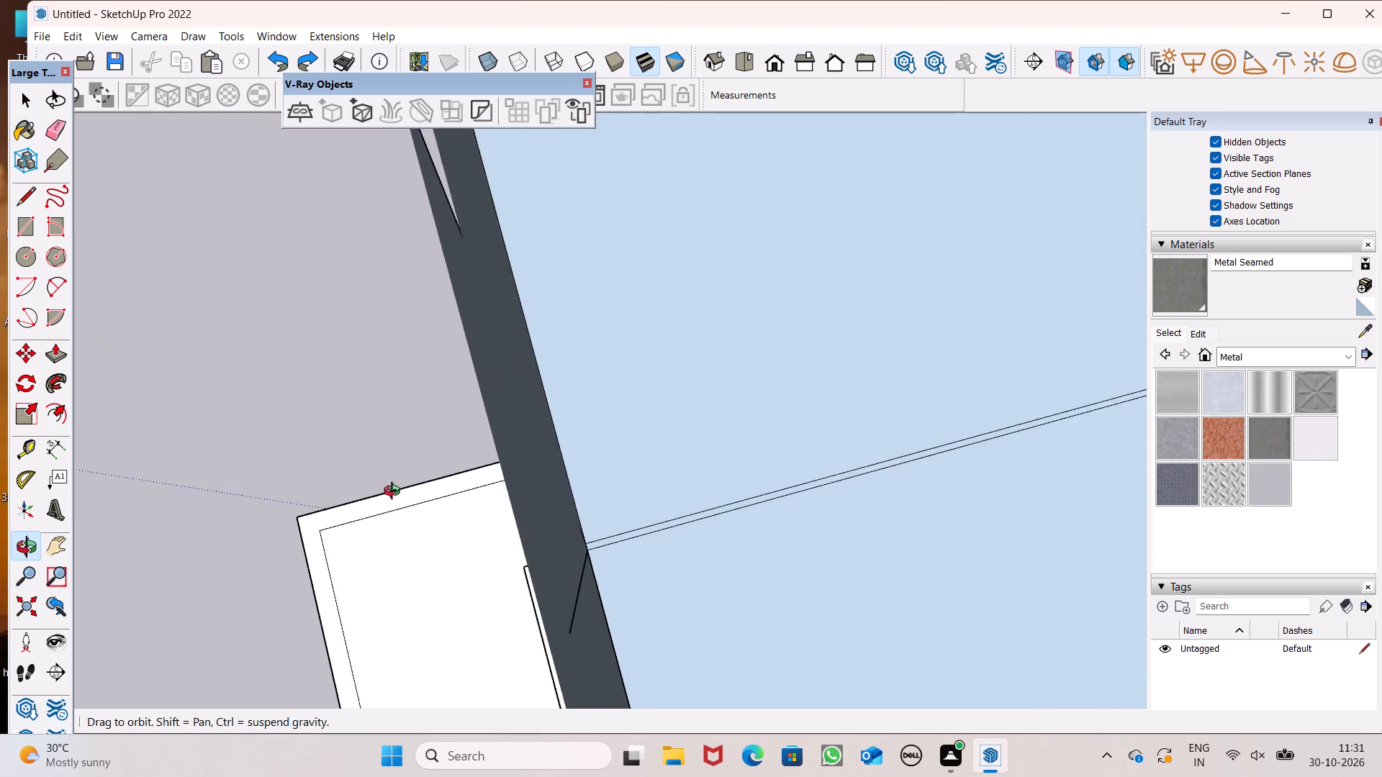
{"action": "middle_click_drag", "start_coordinate": [395, 493], "coordinate": [651, 401]}
{"action": "scroll", "coordinate": [652, 400], "scroll_direction": "up", "scroll_amount": 1}
{"action": "scroll", "coordinate": [597, 398], "scroll_direction": "down", "scroll_amount": 8}
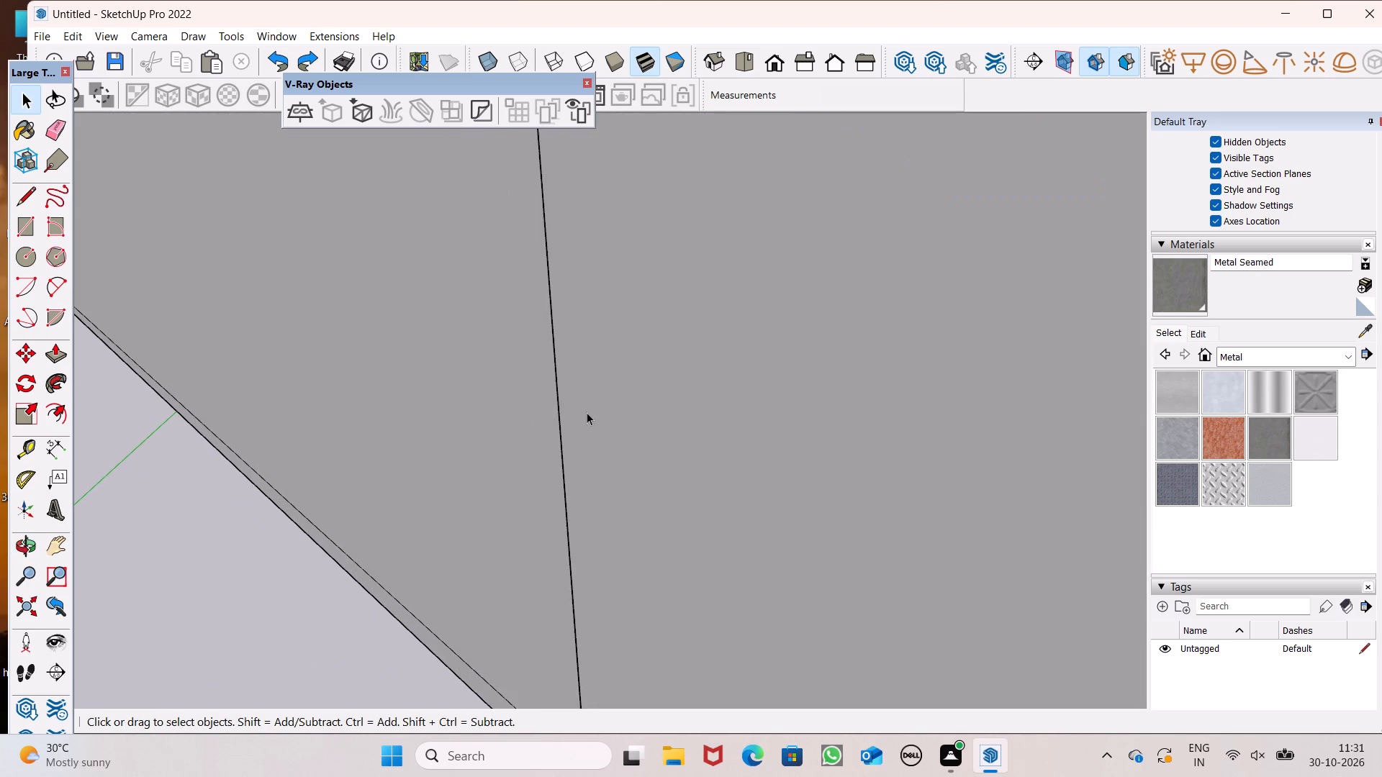
{"action": "scroll", "coordinate": [587, 412], "scroll_direction": "down", "scroll_amount": 20}
{"action": "scroll", "coordinate": [587, 412], "scroll_direction": "down", "scroll_amount": 14}
{"action": "scroll", "coordinate": [595, 481], "scroll_direction": "down", "scroll_amount": 7}
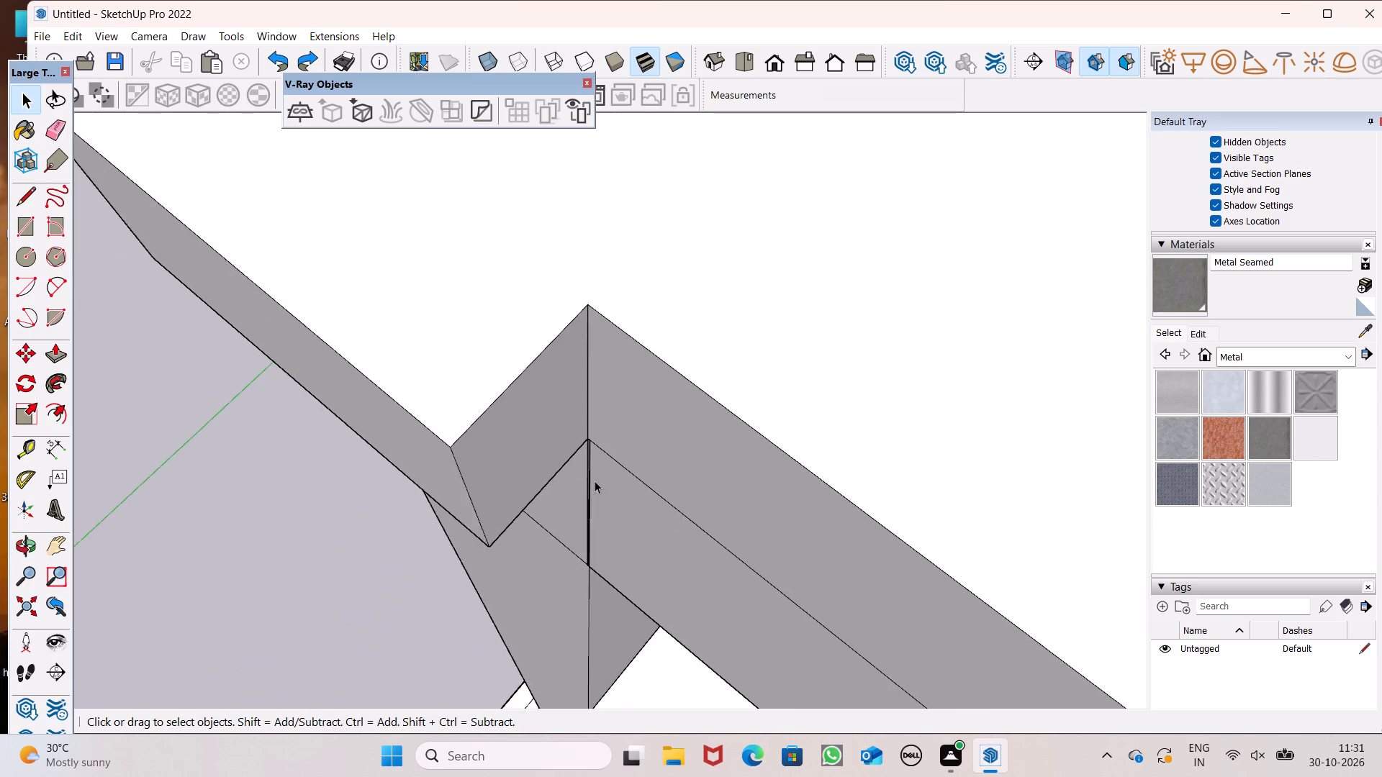
{"action": "scroll", "coordinate": [595, 481], "scroll_direction": "down", "scroll_amount": 2}
{"action": "middle_click_drag", "start_coordinate": [619, 535], "coordinate": [859, 386]}
{"action": "scroll", "coordinate": [609, 419], "scroll_direction": "down", "scroll_amount": 7}
{"action": "middle_click_drag", "start_coordinate": [620, 437], "coordinate": [477, 321]}
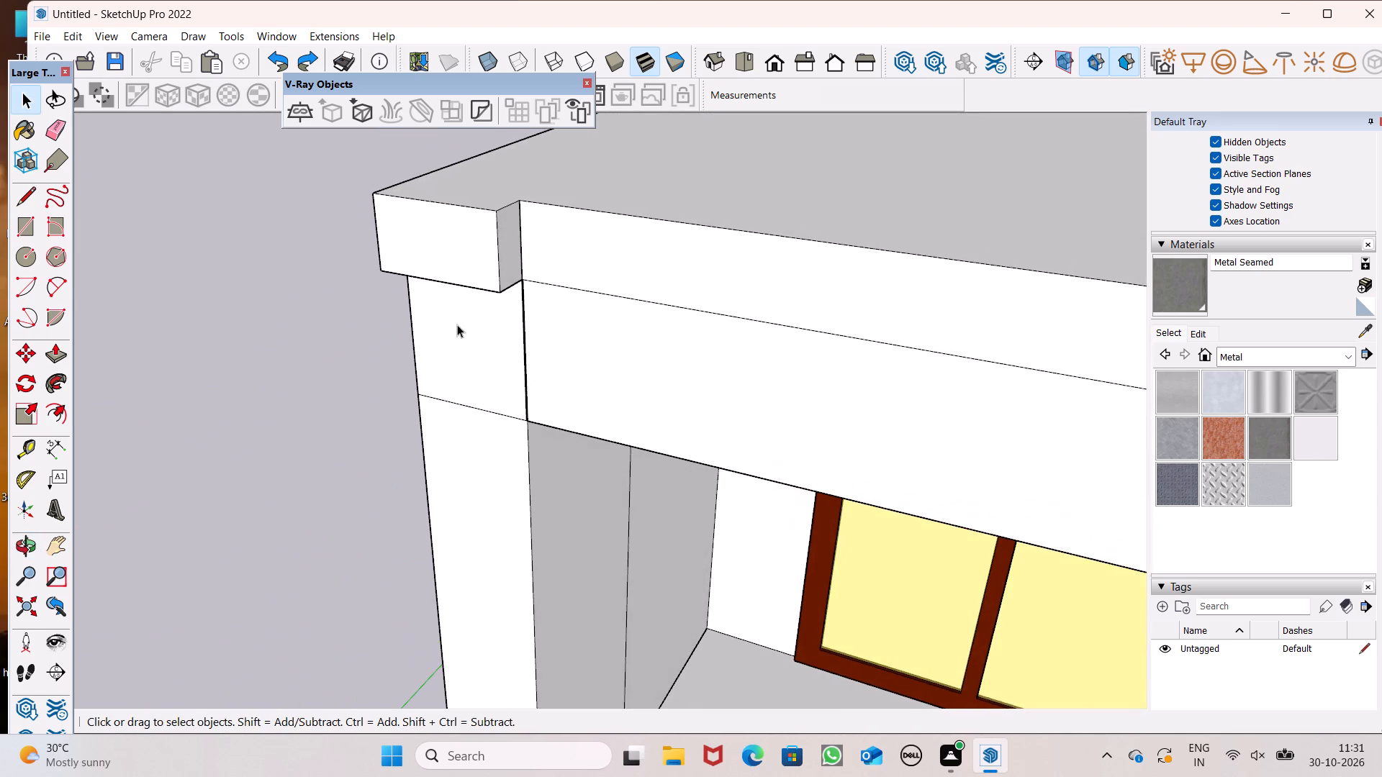
{"action": "scroll", "coordinate": [456, 327], "scroll_direction": "down", "scroll_amount": 5}
{"action": "middle_click_drag", "start_coordinate": [847, 382], "coordinate": [736, 381]}
{"action": "scroll", "coordinate": [736, 381], "scroll_direction": "up", "scroll_amount": 1}
{"action": "scroll", "coordinate": [737, 381], "scroll_direction": "down", "scroll_amount": 3}
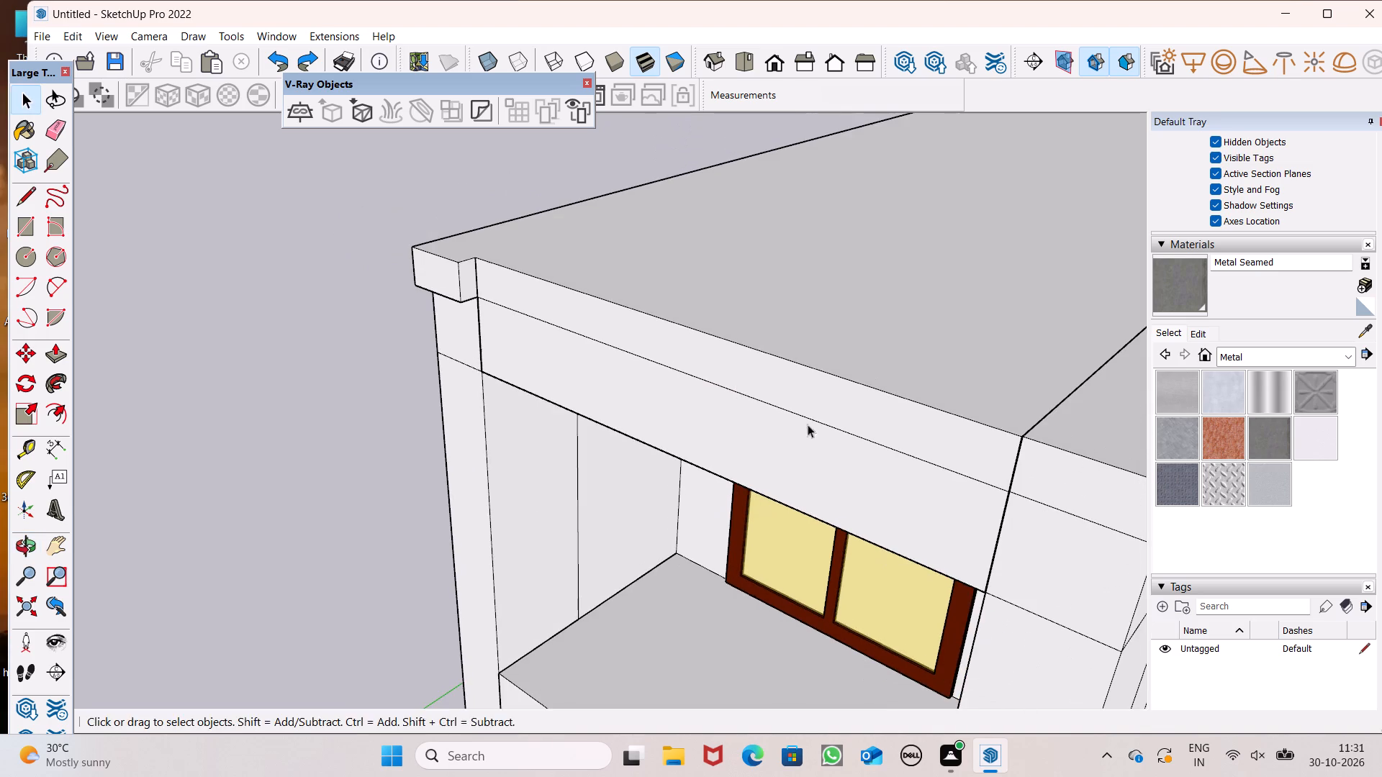
{"action": "middle_click_drag", "start_coordinate": [808, 424], "coordinate": [806, 363]}
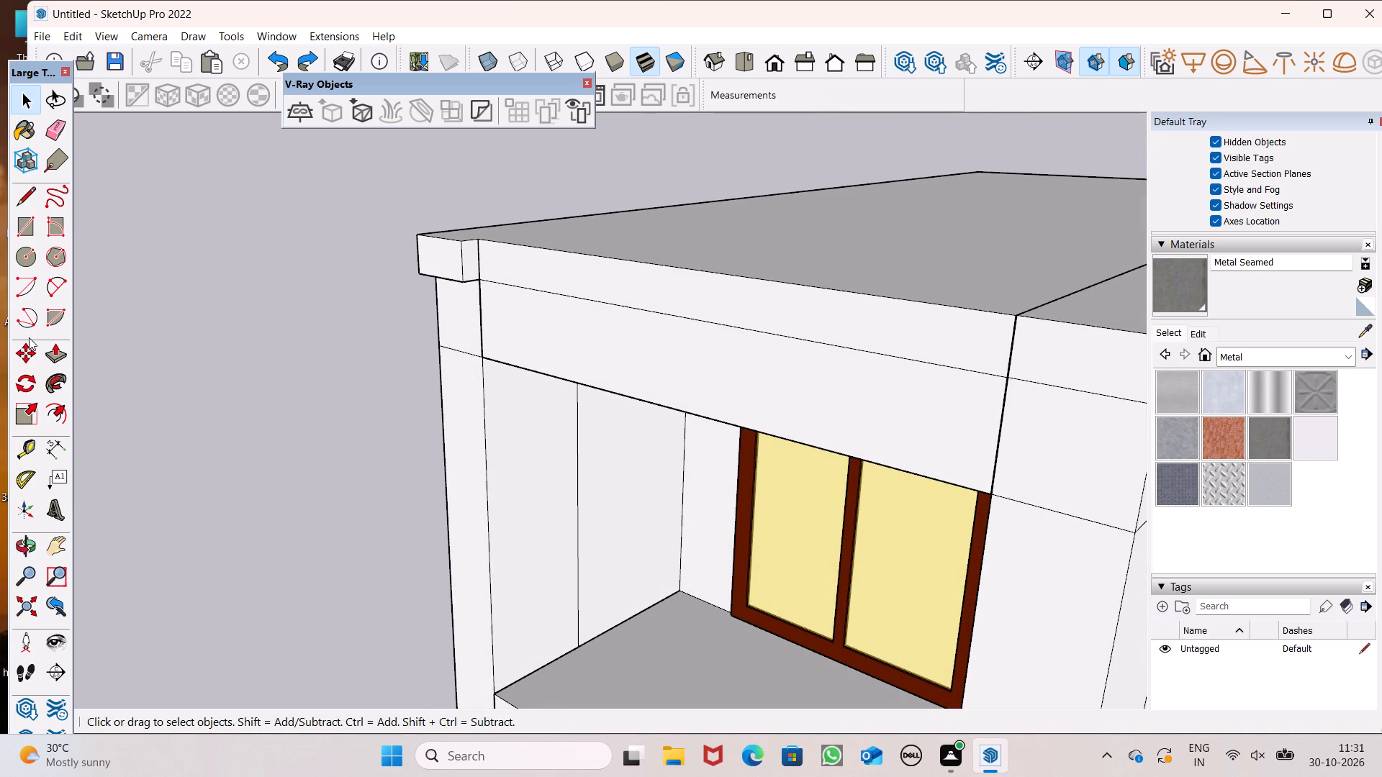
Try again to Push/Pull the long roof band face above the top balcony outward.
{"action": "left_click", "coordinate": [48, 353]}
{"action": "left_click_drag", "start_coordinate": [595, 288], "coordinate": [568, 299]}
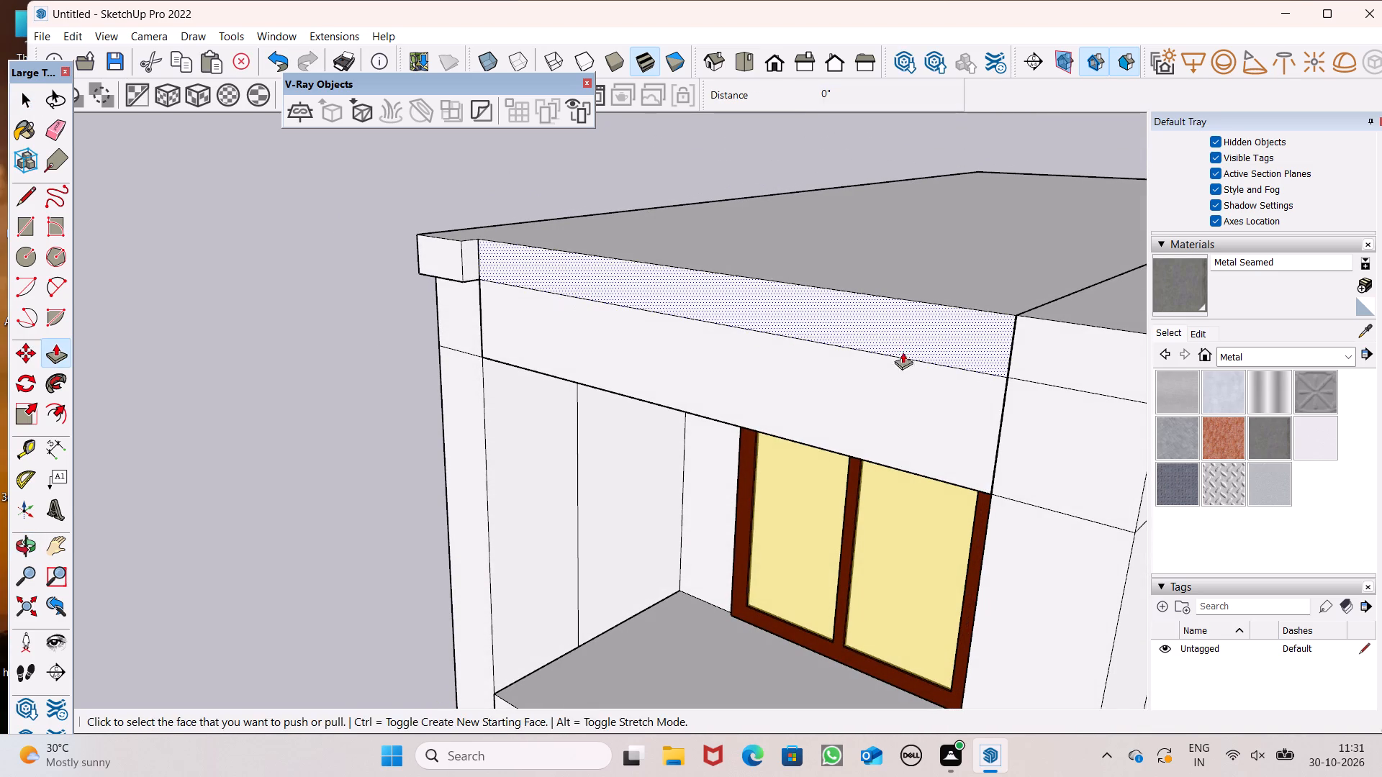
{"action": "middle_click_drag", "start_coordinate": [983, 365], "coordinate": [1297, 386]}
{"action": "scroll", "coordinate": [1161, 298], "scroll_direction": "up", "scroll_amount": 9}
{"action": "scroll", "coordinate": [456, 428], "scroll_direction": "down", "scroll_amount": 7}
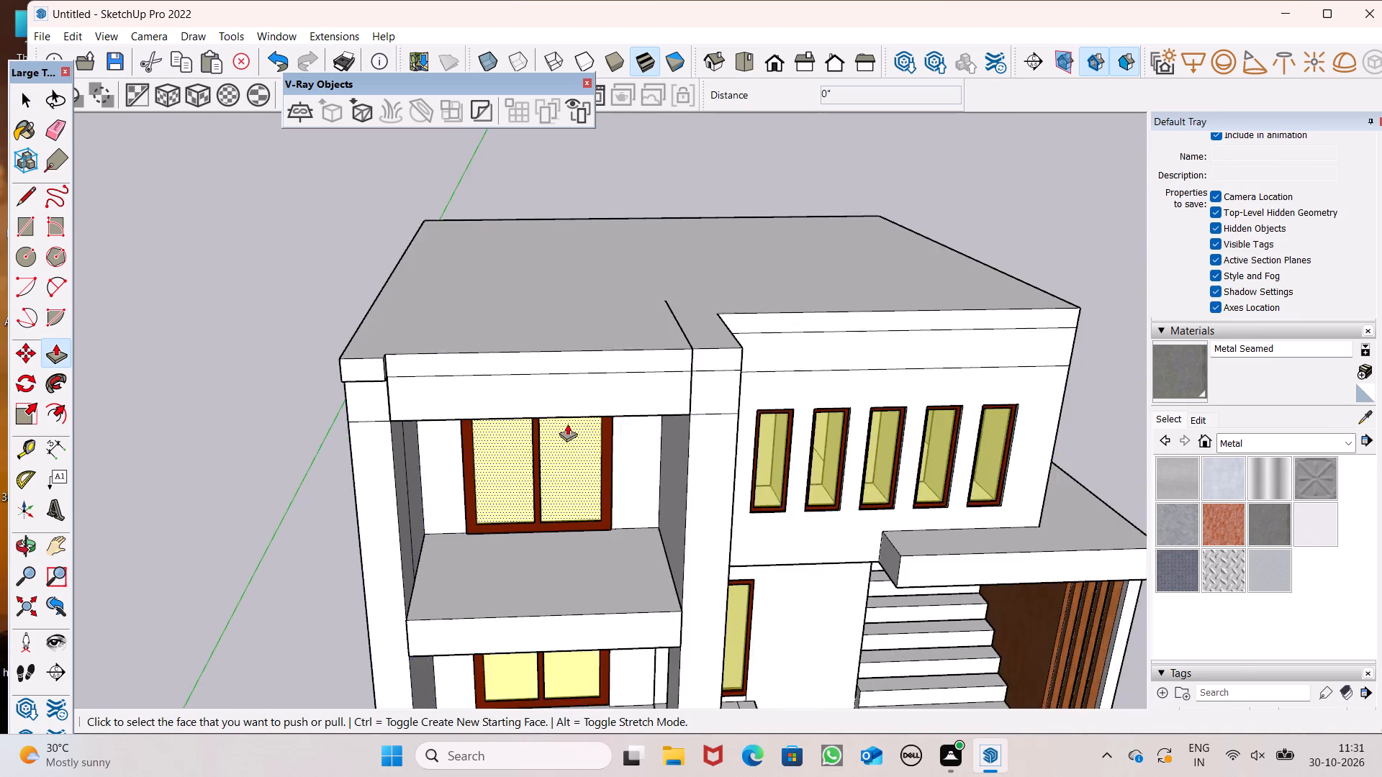
Push/Pull the narrow side face in the gap between the long roof band and the block above the stair-side pillar by 1/4".
{"action": "scroll", "coordinate": [587, 419], "scroll_direction": "up", "scroll_amount": 7}
{"action": "scroll", "coordinate": [815, 317], "scroll_direction": "up", "scroll_amount": 10}
{"action": "middle_click_drag", "start_coordinate": [838, 328], "coordinate": [984, 538]}
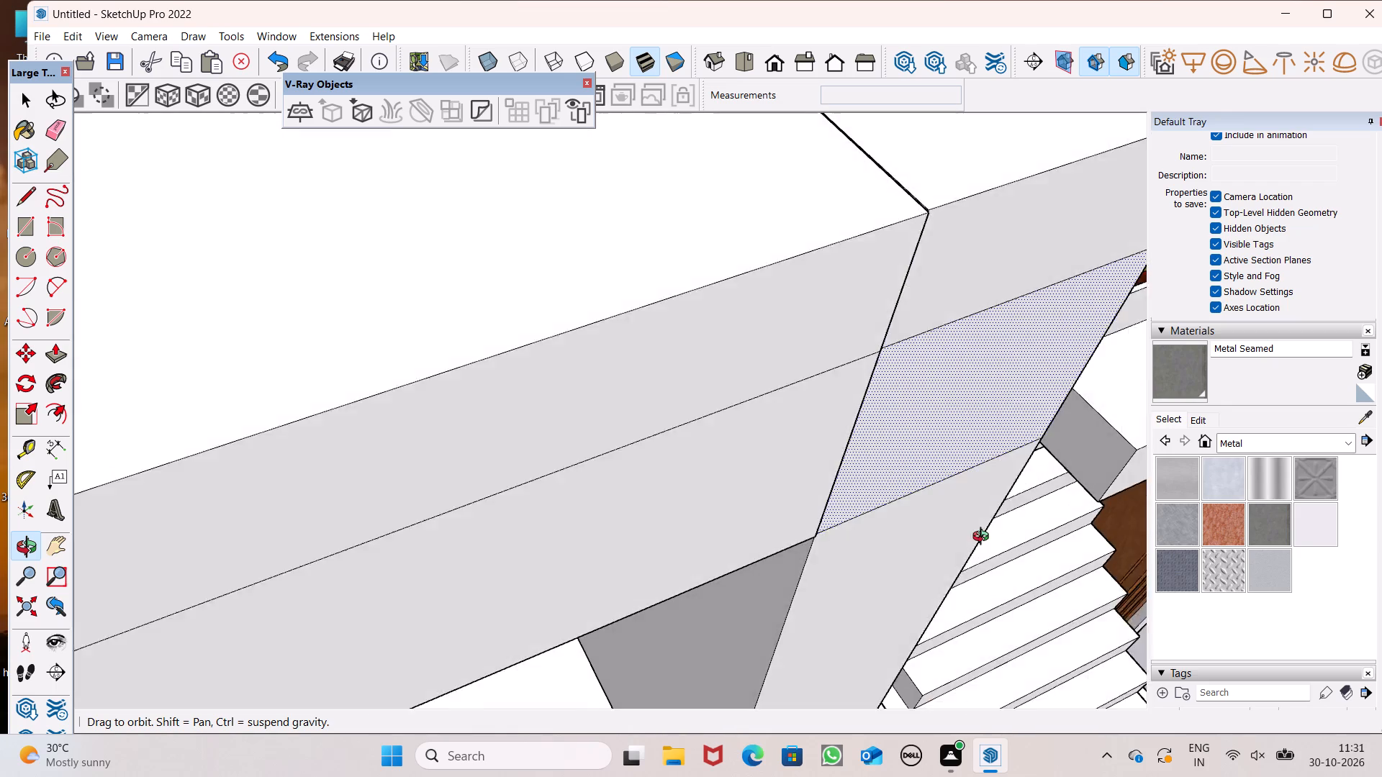
{"action": "middle_click_drag", "start_coordinate": [984, 538], "coordinate": [995, 575]}
{"action": "scroll", "coordinate": [939, 535], "scroll_direction": "up", "scroll_amount": 2}
{"action": "scroll", "coordinate": [810, 399], "scroll_direction": "down", "scroll_amount": 1}
{"action": "scroll", "coordinate": [810, 396], "scroll_direction": "up", "scroll_amount": 5}
{"action": "scroll", "coordinate": [914, 304], "scroll_direction": "up", "scroll_amount": 8}
{"action": "middle_click_drag", "start_coordinate": [918, 313], "coordinate": [643, 309]}
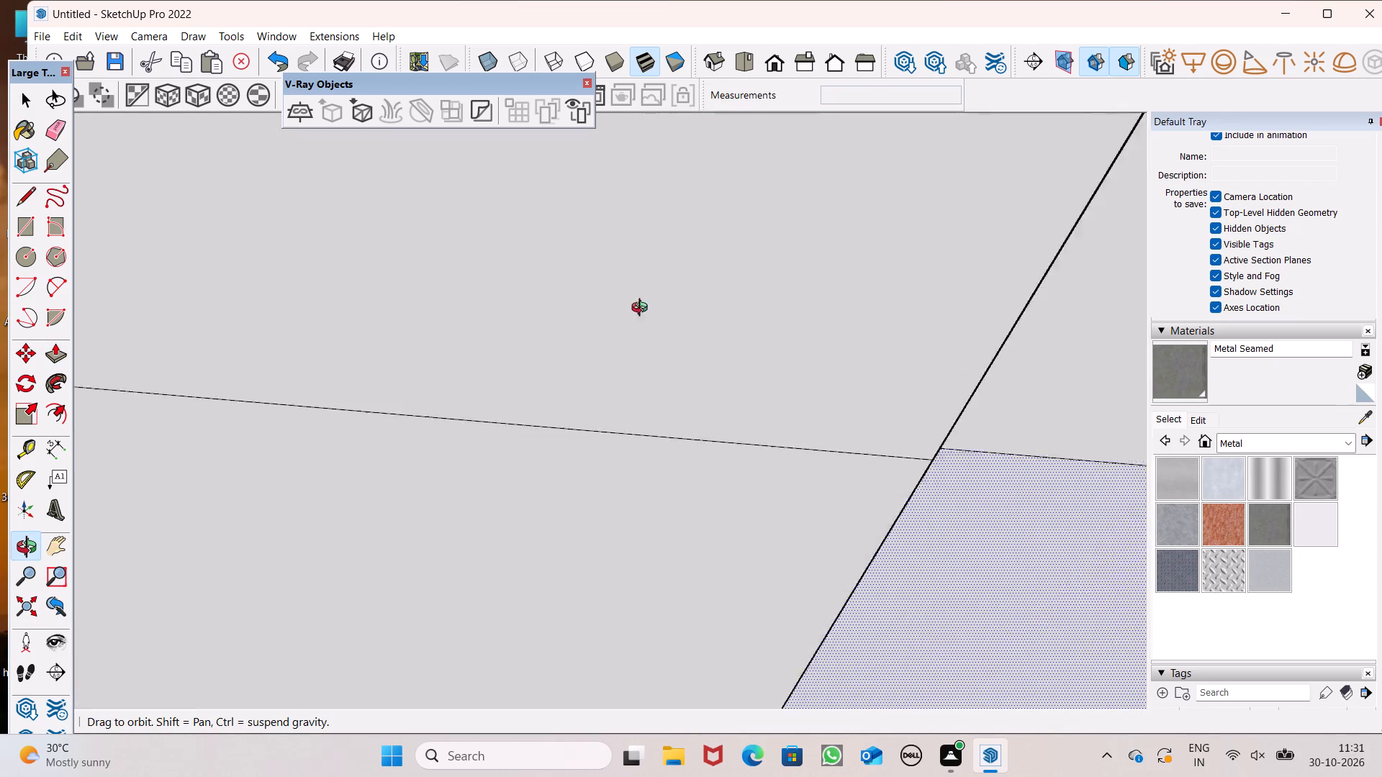
{"action": "middle_click_drag", "start_coordinate": [643, 309], "coordinate": [574, 310]}
{"action": "scroll", "coordinate": [914, 507], "scroll_direction": "up", "scroll_amount": 2}
{"action": "scroll", "coordinate": [908, 537], "scroll_direction": "down", "scroll_amount": 3}
{"action": "middle_click_drag", "start_coordinate": [899, 542], "coordinate": [1017, 601]}
{"action": "middle_click_drag", "start_coordinate": [948, 568], "coordinate": [885, 461]}
{"action": "scroll", "coordinate": [827, 242], "scroll_direction": "up", "scroll_amount": 8}
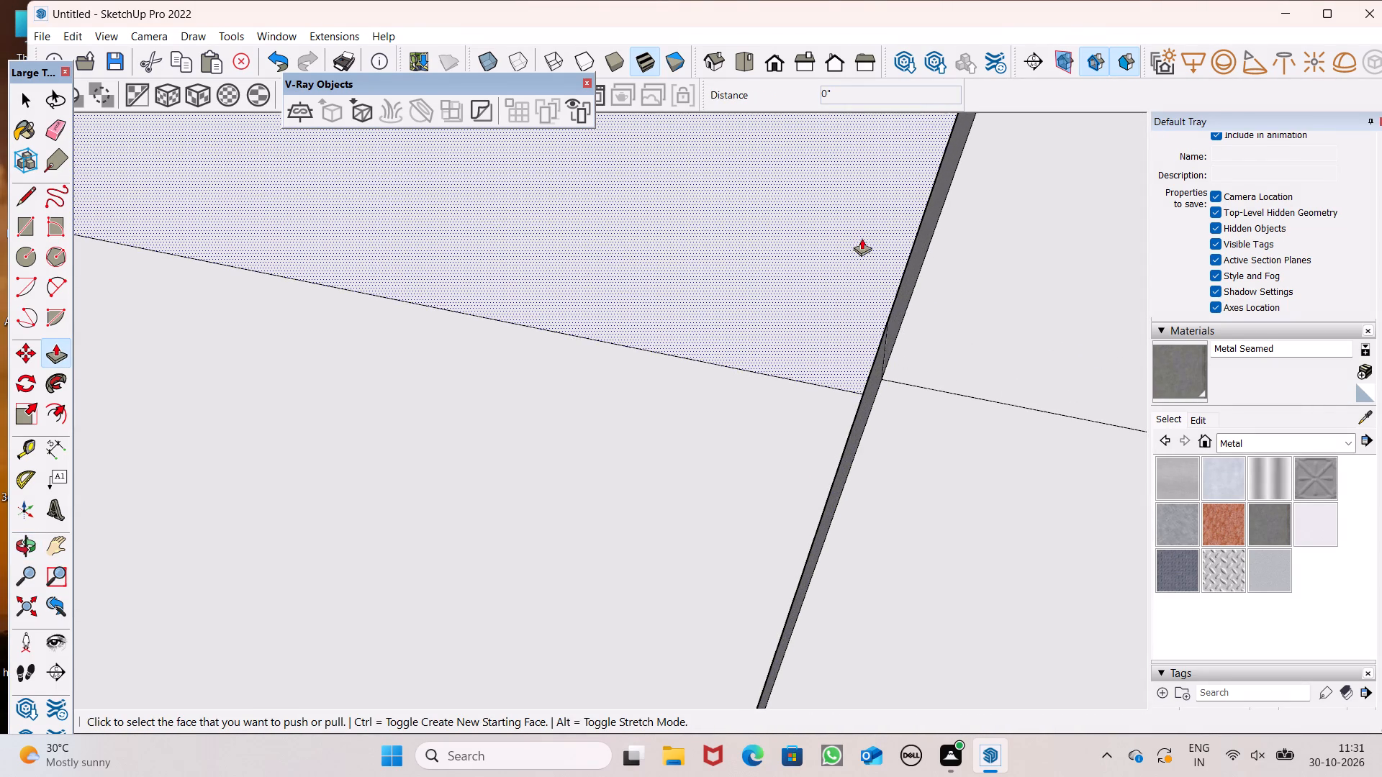
{"action": "scroll", "coordinate": [874, 322], "scroll_direction": "up", "scroll_amount": 3}
{"action": "scroll", "coordinate": [891, 352], "scroll_direction": "down", "scroll_amount": 1}
{"action": "scroll", "coordinate": [892, 354], "scroll_direction": "up", "scroll_amount": 3}
{"action": "scroll", "coordinate": [910, 420], "scroll_direction": "up", "scroll_amount": 8}
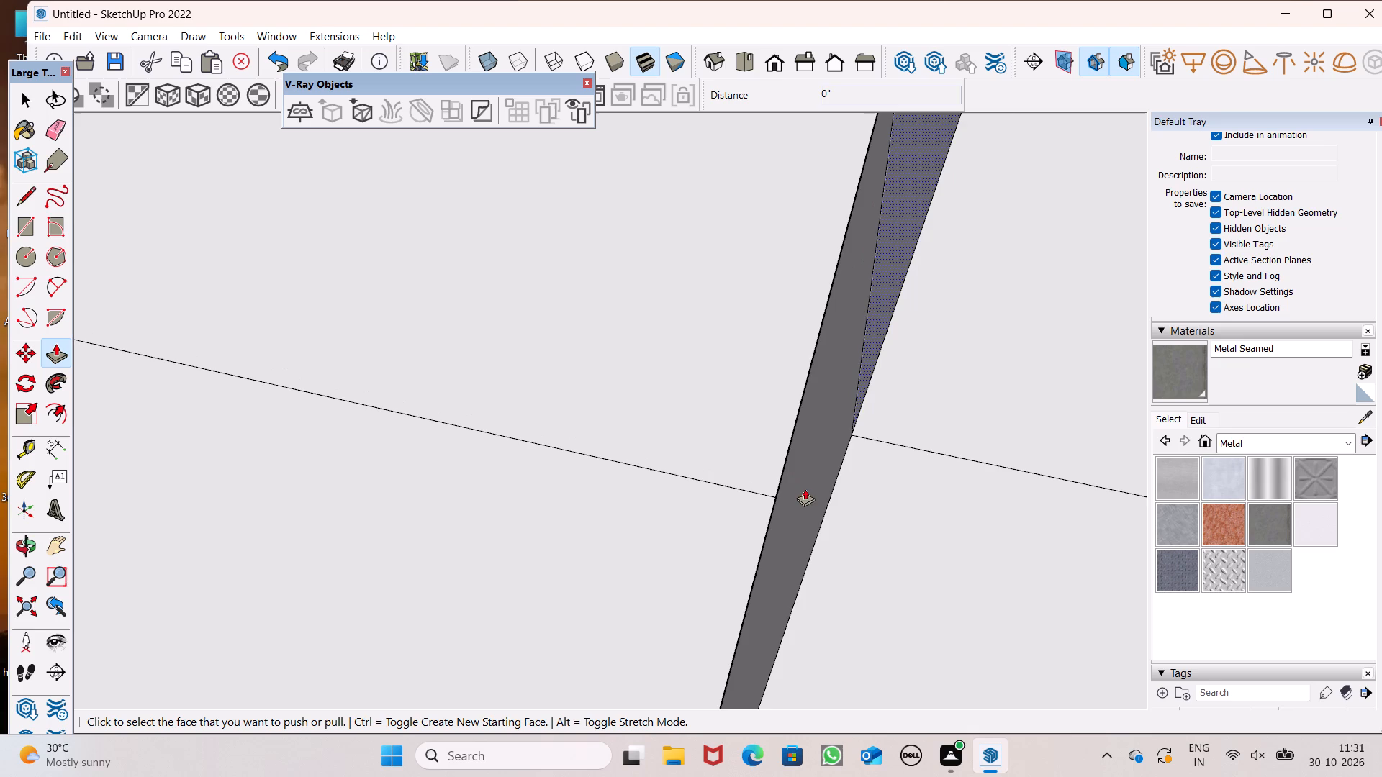
{"action": "scroll", "coordinate": [810, 507], "scroll_direction": "up", "scroll_amount": 8}
{"action": "scroll", "coordinate": [800, 481], "scroll_direction": "down", "scroll_amount": 1}
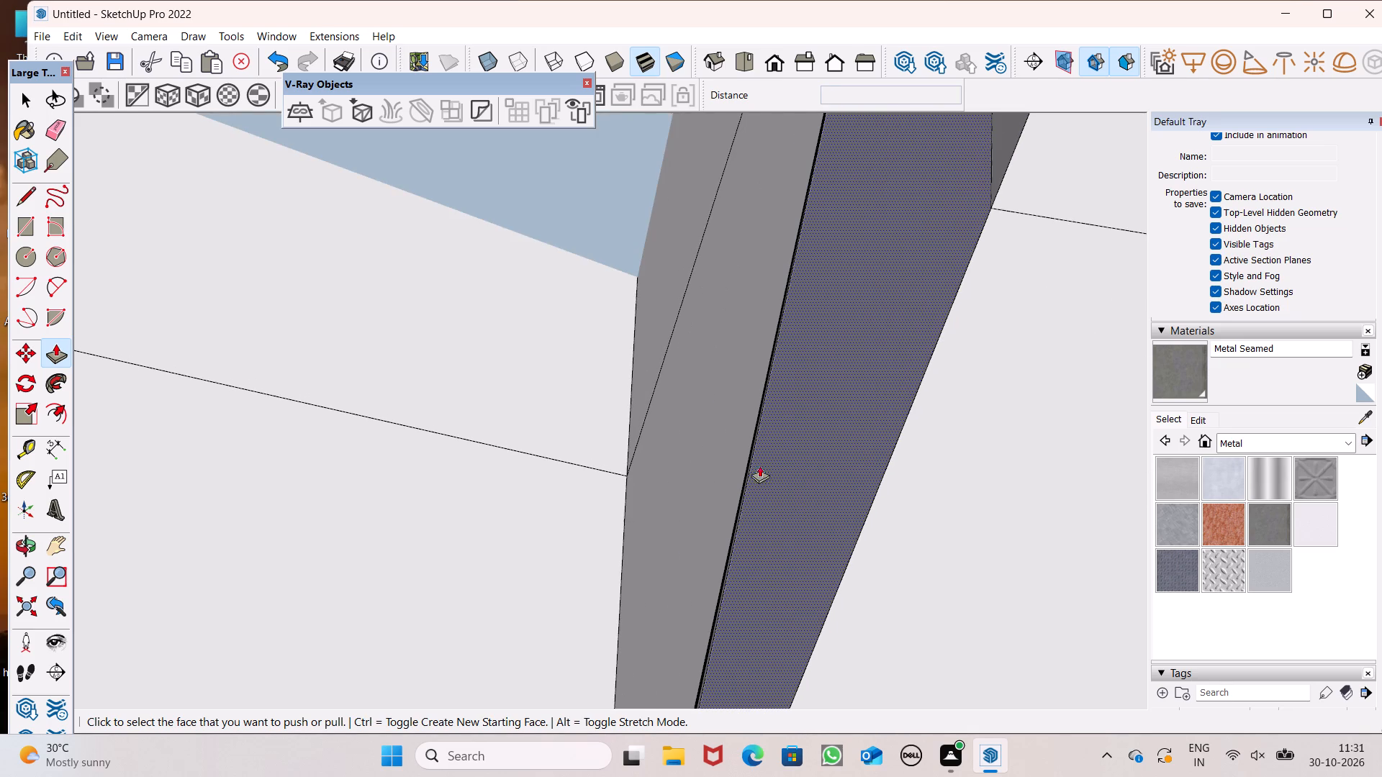
{"action": "scroll", "coordinate": [764, 461], "scroll_direction": "down", "scroll_amount": 7}
{"action": "scroll", "coordinate": [764, 462], "scroll_direction": "up", "scroll_amount": 8}
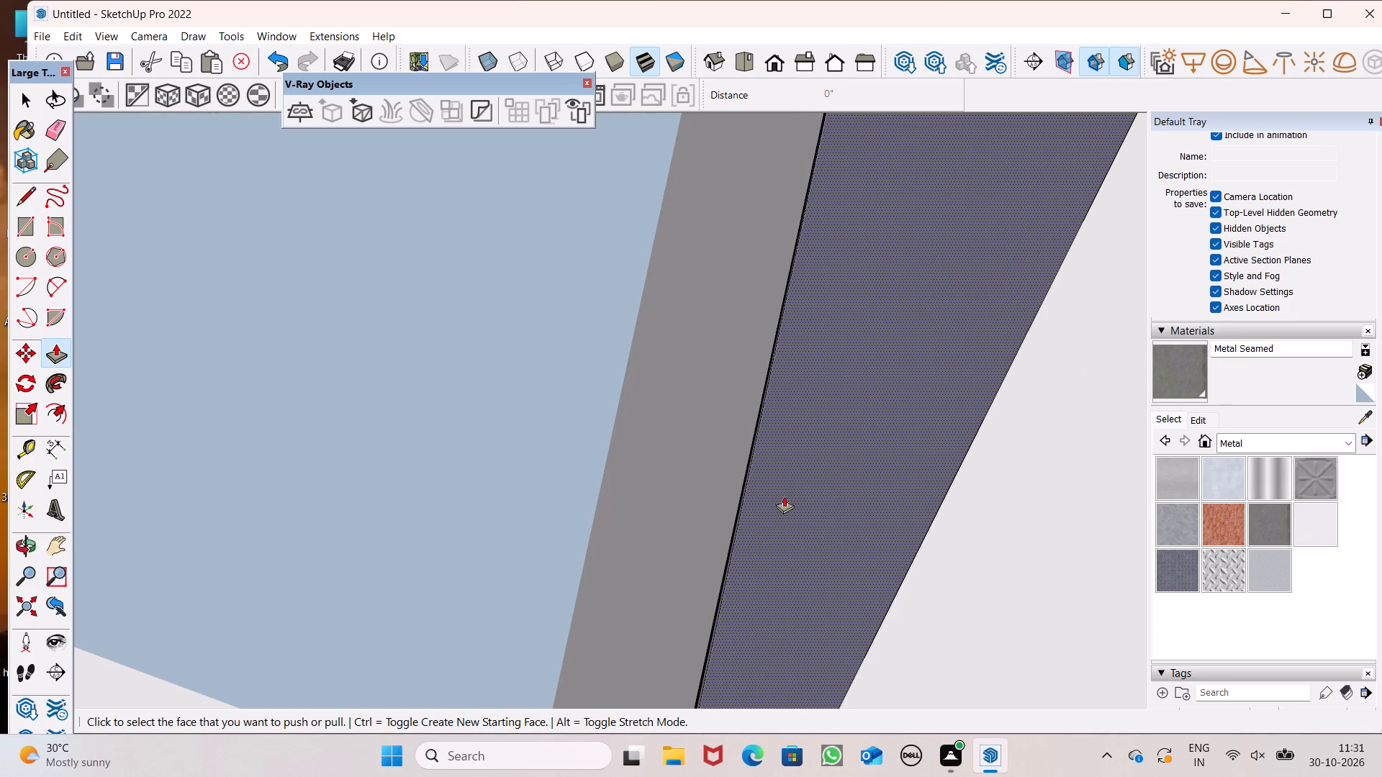
{"action": "left_click_drag", "start_coordinate": [795, 503], "coordinate": [615, 494]}
Push/Pull the remaining narrow side faces in the gap beside the stair-side pillar block to narrow it further.
{"action": "scroll", "coordinate": [697, 467], "scroll_direction": "down", "scroll_amount": 16}
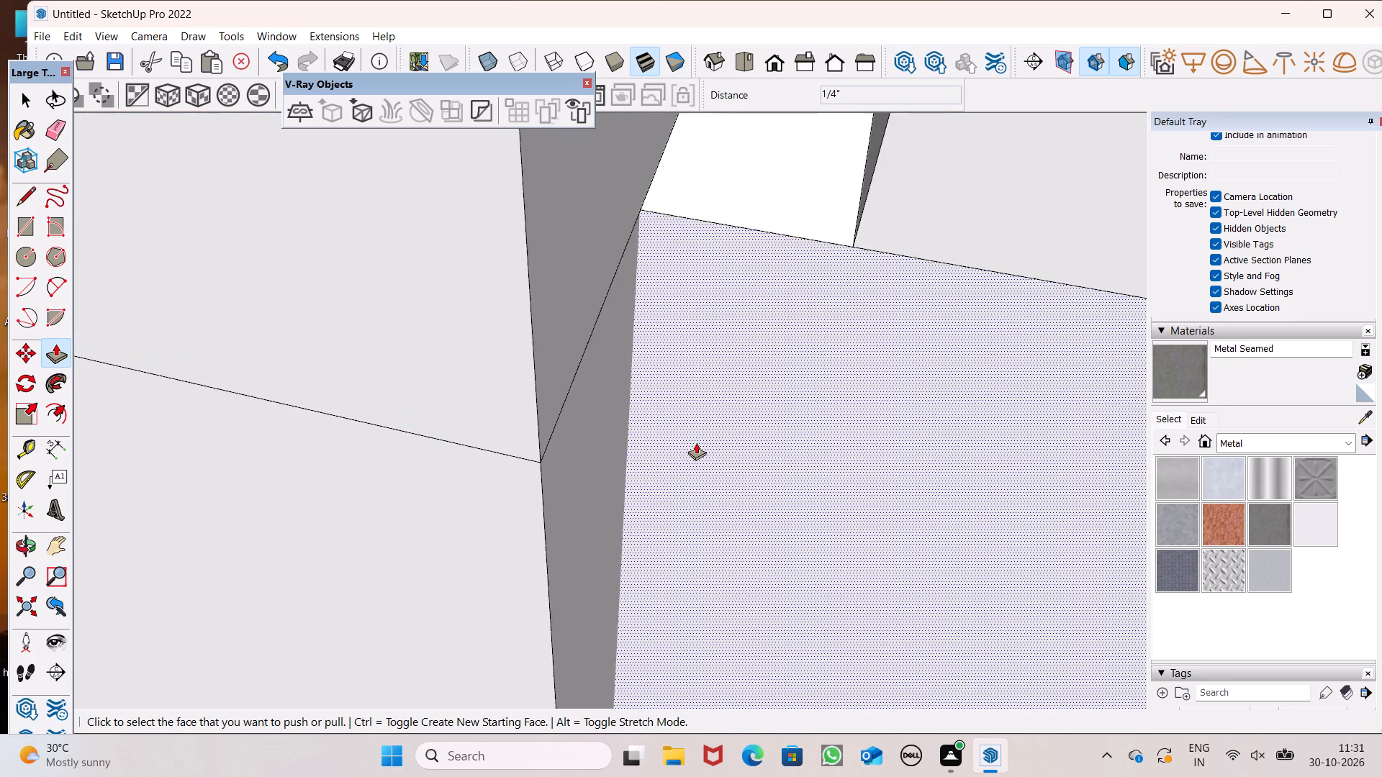
{"action": "scroll", "coordinate": [697, 424], "scroll_direction": "down", "scroll_amount": 15}
{"action": "scroll", "coordinate": [707, 379], "scroll_direction": "down", "scroll_amount": 7}
{"action": "middle_click_drag", "start_coordinate": [718, 433], "coordinate": [753, 376]}
{"action": "scroll", "coordinate": [757, 381], "scroll_direction": "down", "scroll_amount": 14}
{"action": "scroll", "coordinate": [718, 372], "scroll_direction": "down", "scroll_amount": 13}
{"action": "scroll", "coordinate": [744, 270], "scroll_direction": "down", "scroll_amount": 1}
{"action": "scroll", "coordinate": [744, 270], "scroll_direction": "up", "scroll_amount": 3}
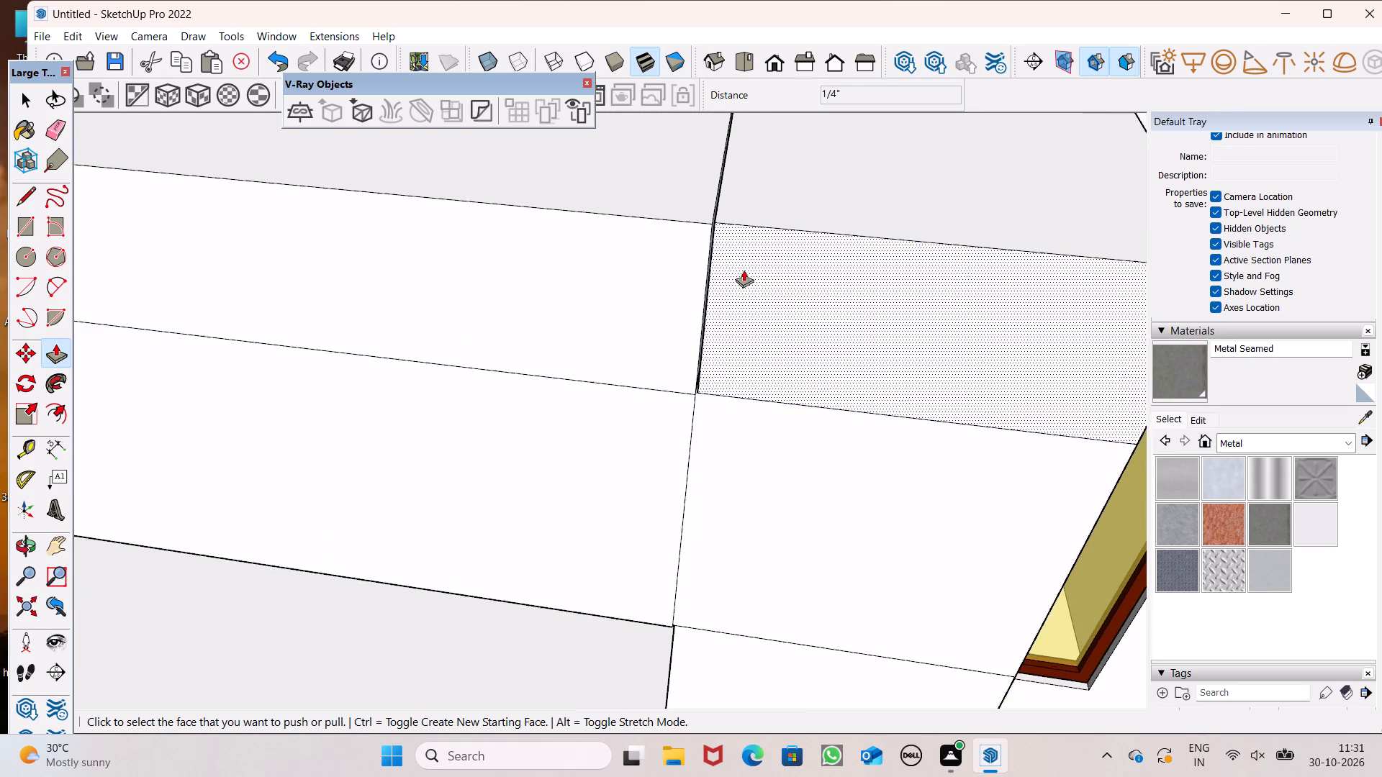
{"action": "scroll", "coordinate": [744, 310], "scroll_direction": "down", "scroll_amount": 15}
{"action": "middle_click_drag", "start_coordinate": [716, 375], "coordinate": [723, 332]}
{"action": "scroll", "coordinate": [721, 322], "scroll_direction": "up", "scroll_amount": 9}
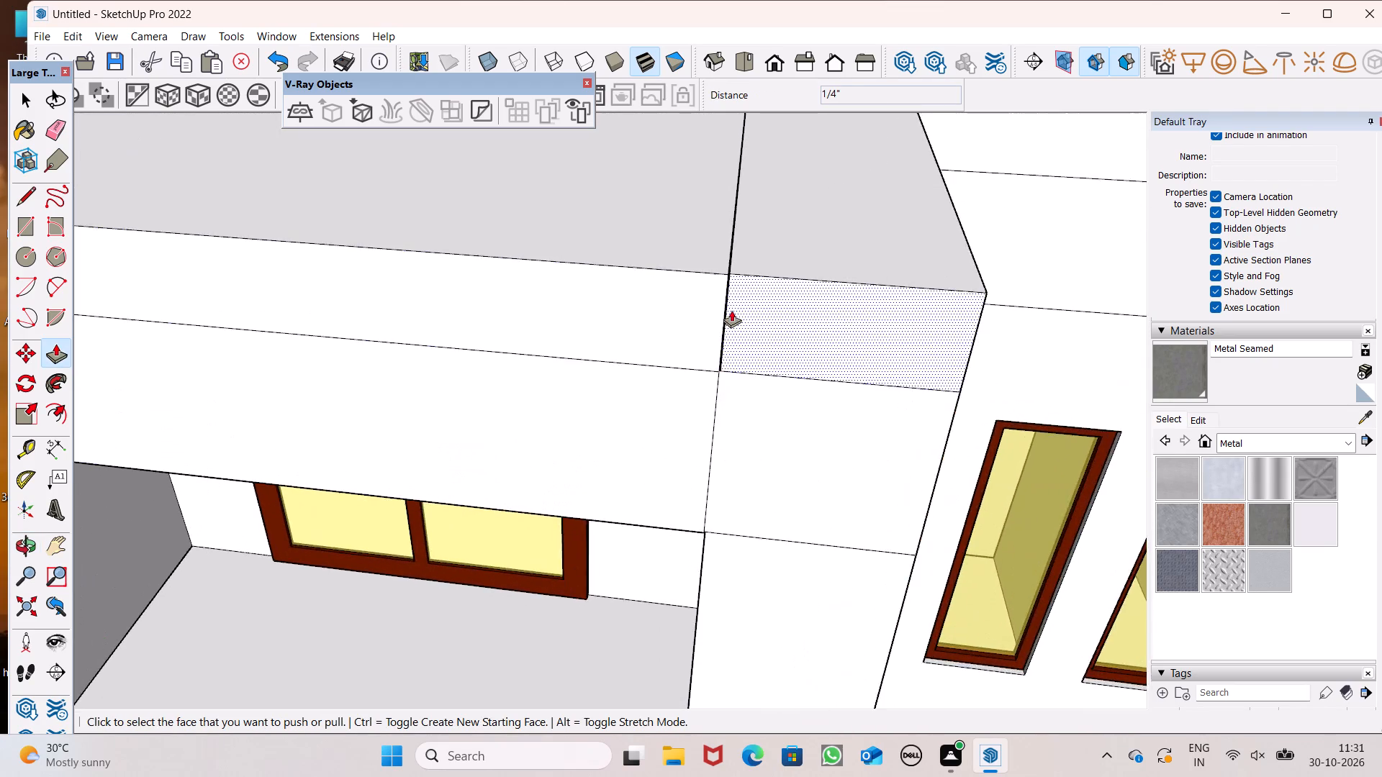
{"action": "scroll", "coordinate": [715, 321], "scroll_direction": "up", "scroll_amount": 9}
{"action": "scroll", "coordinate": [716, 401], "scroll_direction": "up", "scroll_amount": 18}
{"action": "scroll", "coordinate": [712, 426], "scroll_direction": "up", "scroll_amount": 18}
{"action": "left_click_drag", "start_coordinate": [814, 422], "coordinate": [815, 426]}
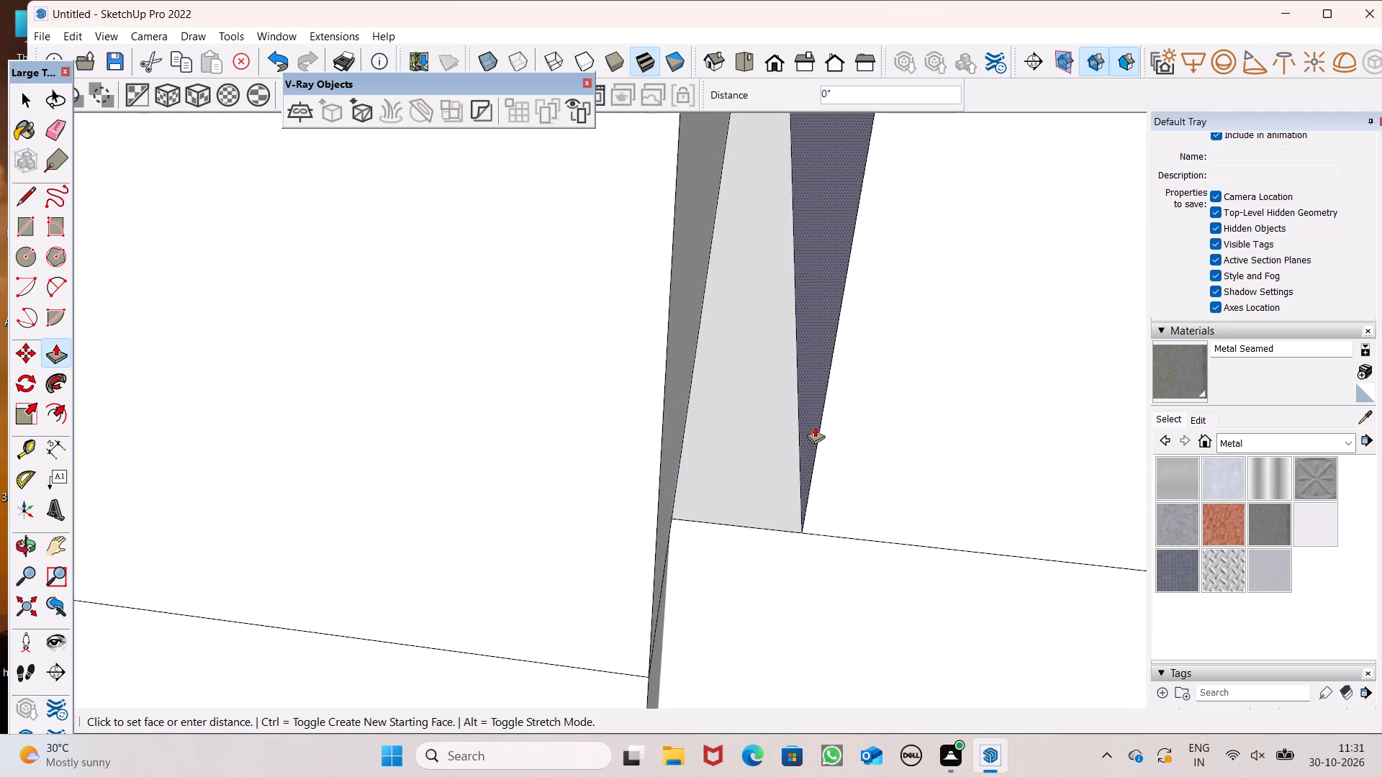
{"action": "left_click_drag", "start_coordinate": [815, 426], "coordinate": [718, 445]}
{"action": "left_click_drag", "start_coordinate": [667, 423], "coordinate": [739, 435]}
{"action": "middle_click_drag", "start_coordinate": [810, 413], "coordinate": [911, 345]}
{"action": "scroll", "coordinate": [911, 345], "scroll_direction": "up", "scroll_amount": 1}
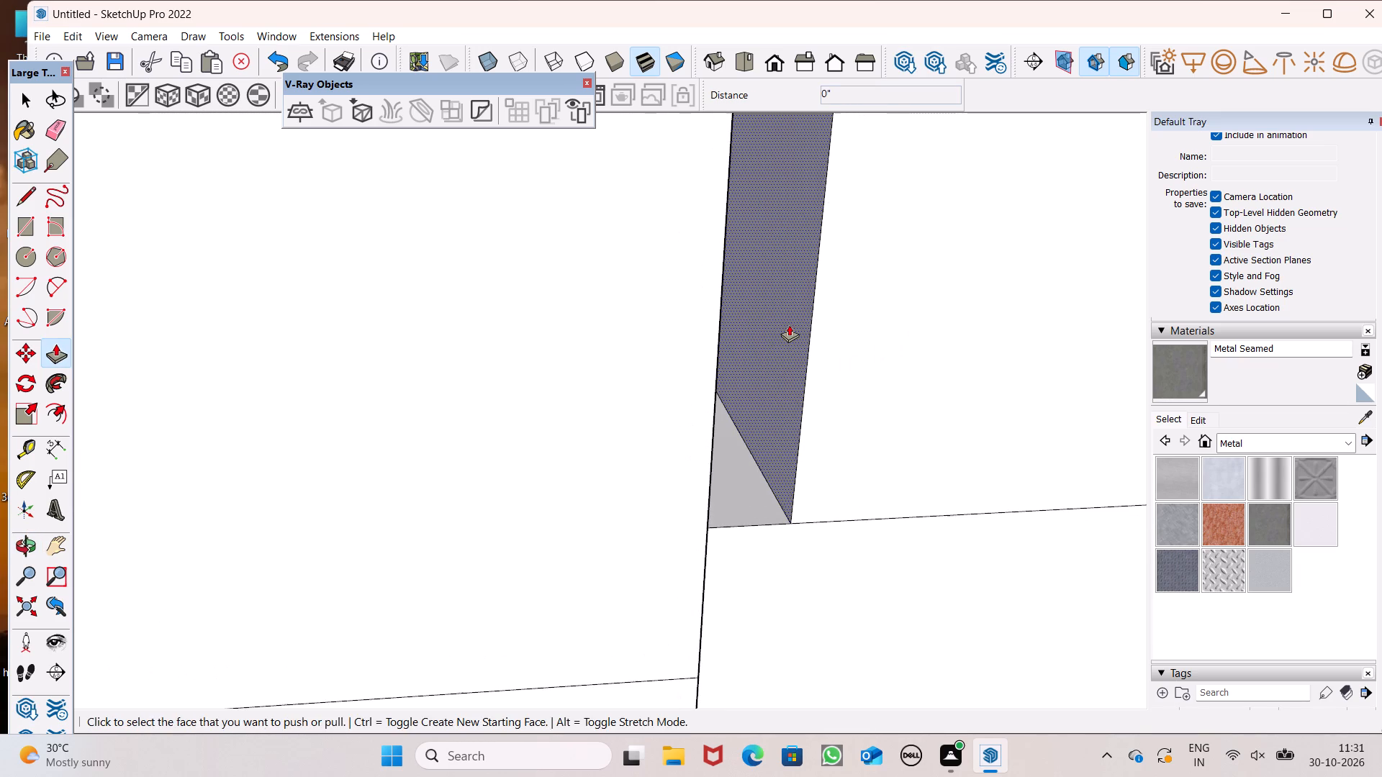
{"action": "left_click_drag", "start_coordinate": [789, 324], "coordinate": [762, 345]}
Push/Pull the small bottom face of the narrow gap upward by 1 1/16".
{"action": "scroll", "coordinate": [769, 414], "scroll_direction": "down", "scroll_amount": 6}
{"action": "middle_click_drag", "start_coordinate": [767, 455], "coordinate": [635, 504]}
{"action": "scroll", "coordinate": [658, 485], "scroll_direction": "up", "scroll_amount": 1}
{"action": "scroll", "coordinate": [664, 508], "scroll_direction": "down", "scroll_amount": 7}
{"action": "left_click_drag", "start_coordinate": [700, 498], "coordinate": [702, 294]}
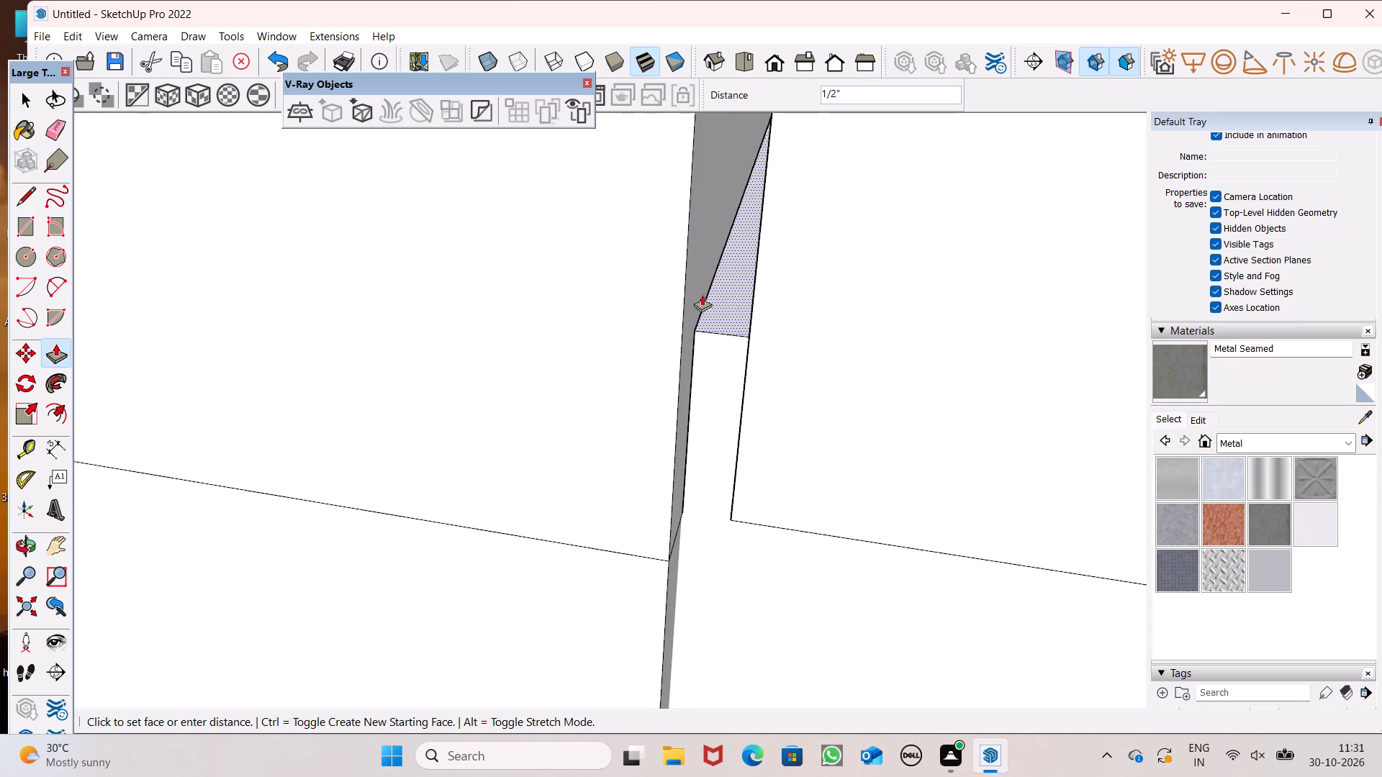
{"action": "left_click_drag", "start_coordinate": [702, 294], "coordinate": [705, 186]}
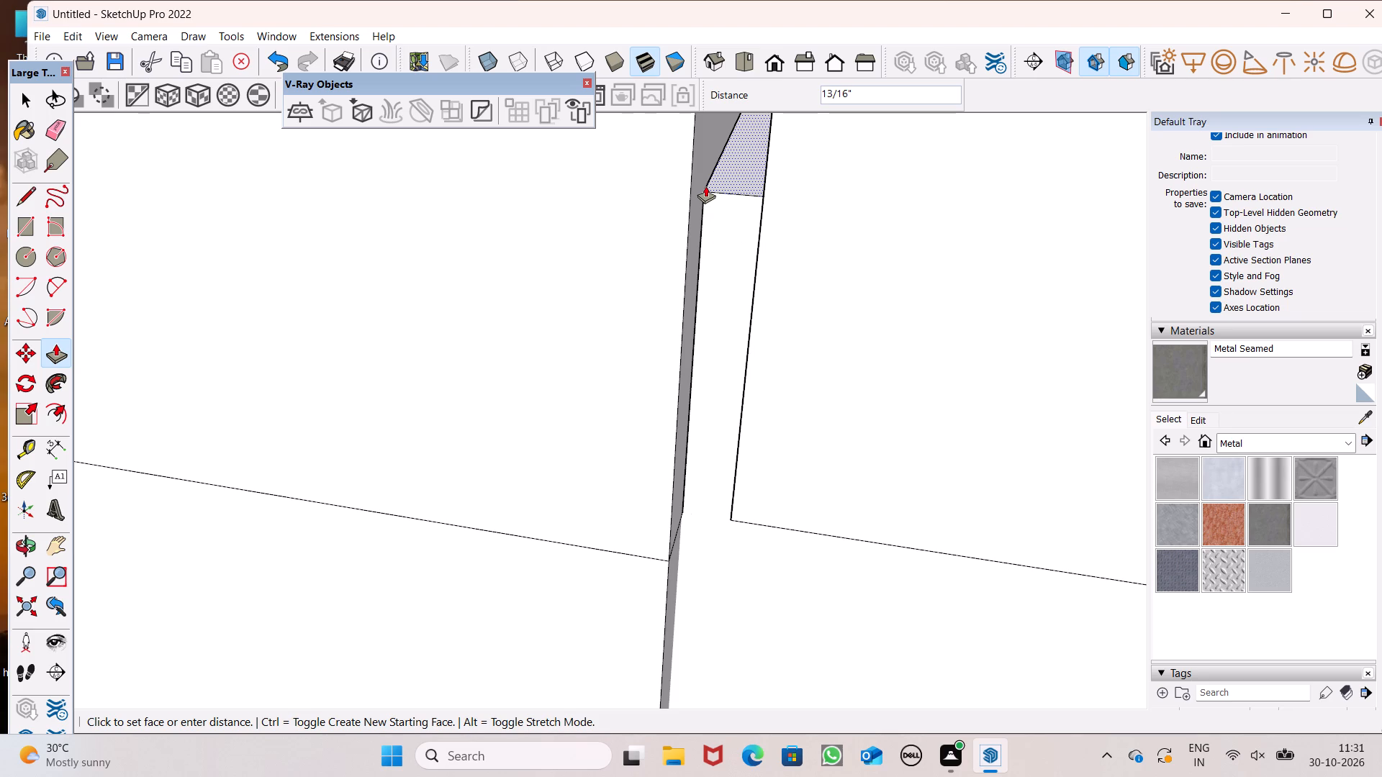
{"action": "left_click_drag", "start_coordinate": [705, 186], "coordinate": [690, 99]}
Raise the gap's small bottom face further by 8 9/16" and 2 3/8" to reach the roof surface.
{"action": "scroll", "coordinate": [705, 273], "scroll_direction": "down", "scroll_amount": 8}
{"action": "middle_click_drag", "start_coordinate": [700, 311], "coordinate": [700, 329]}
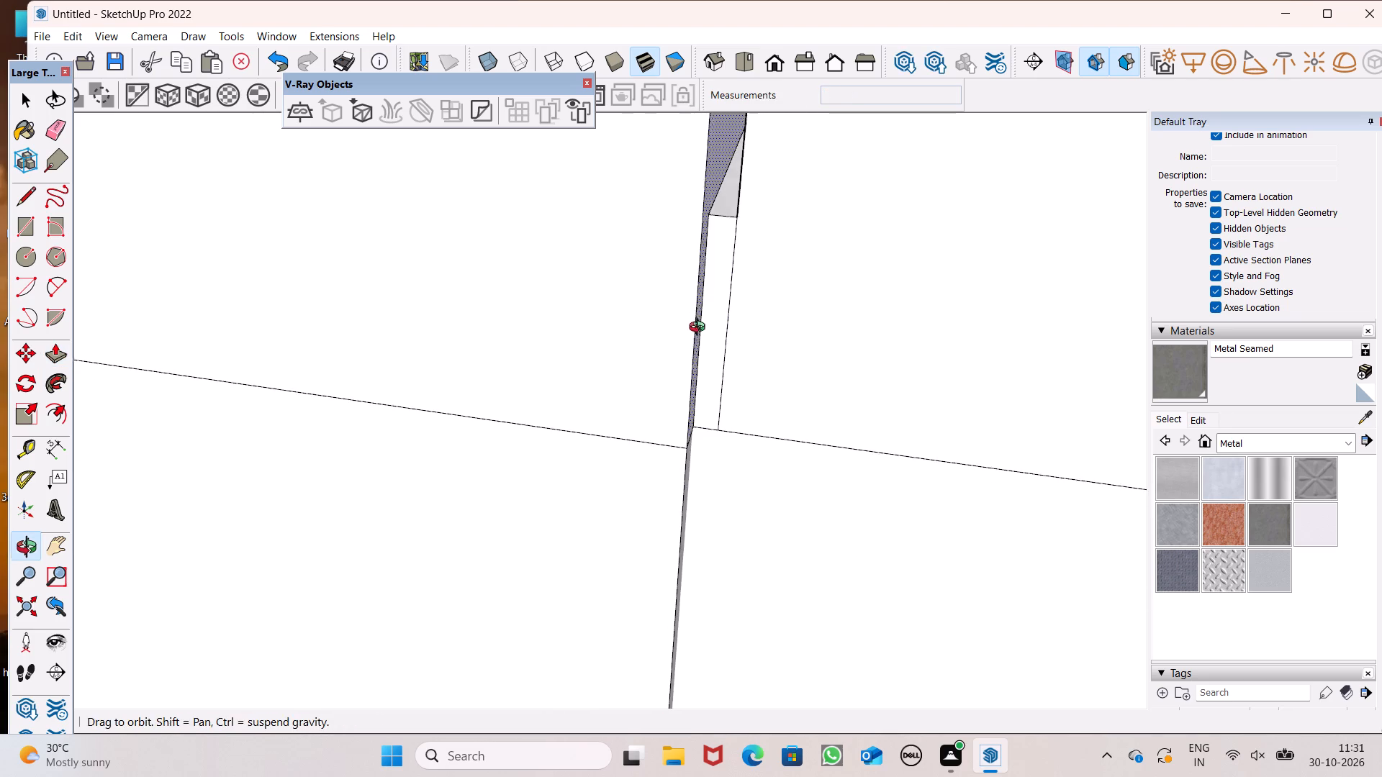
{"action": "middle_click_drag", "start_coordinate": [700, 329], "coordinate": [696, 373]}
{"action": "scroll", "coordinate": [641, 458], "scroll_direction": "down", "scroll_amount": 15}
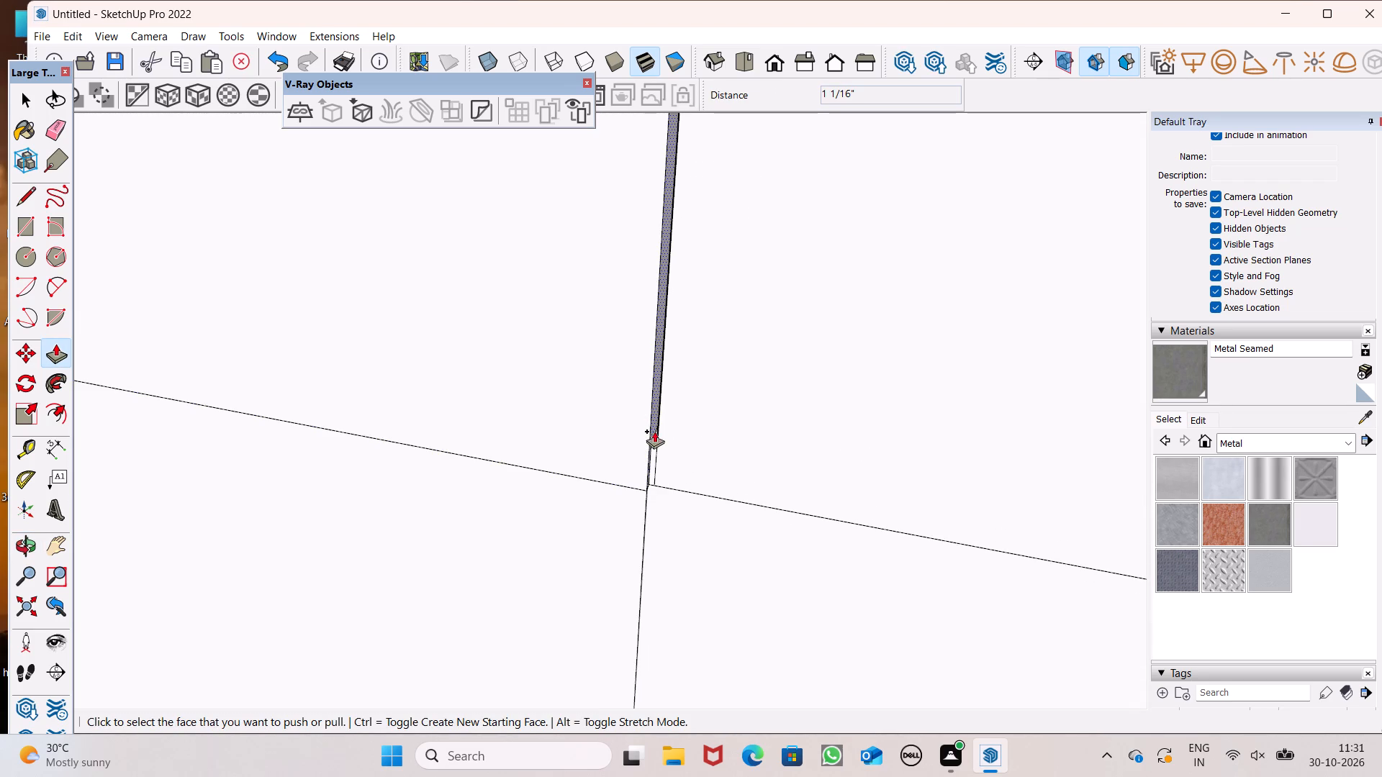
{"action": "left_click_drag", "start_coordinate": [654, 440], "coordinate": [679, 183]}
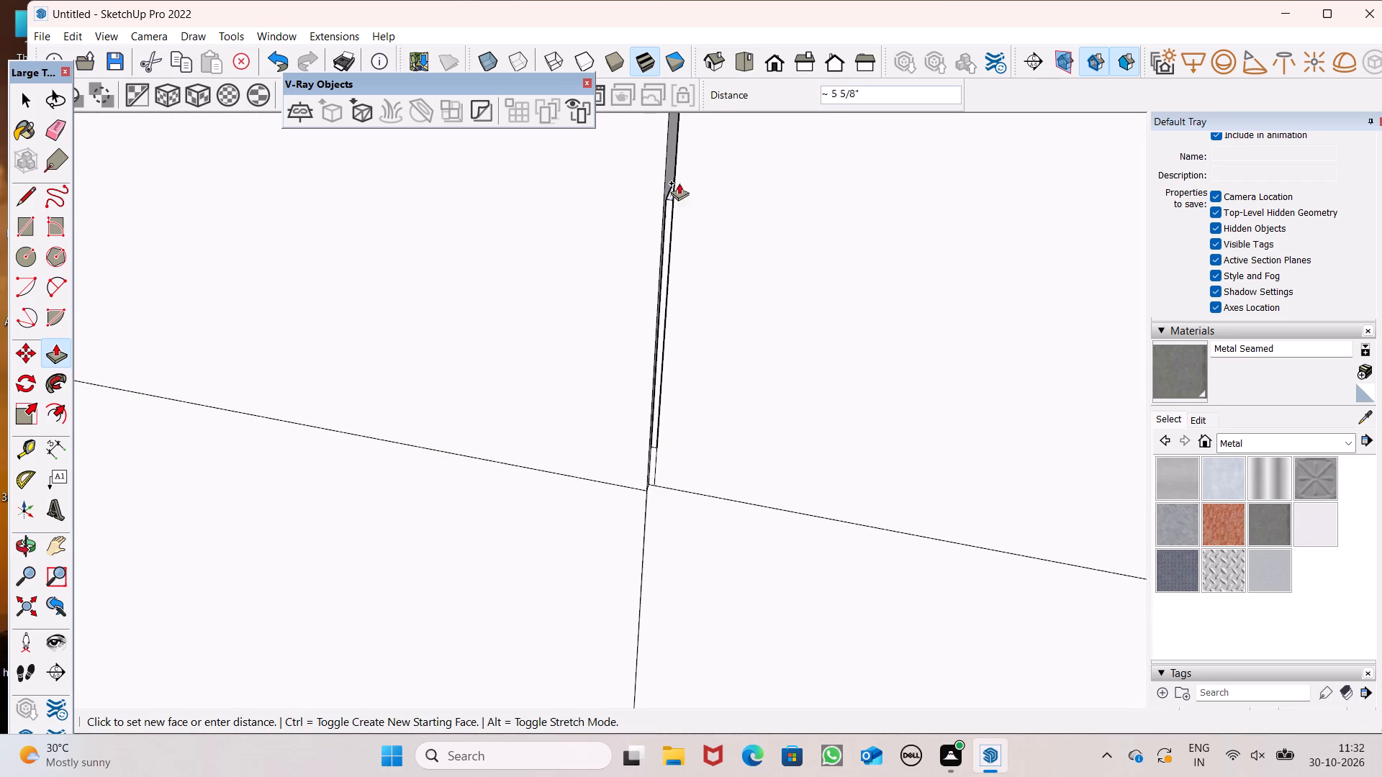
{"action": "left_click_drag", "start_coordinate": [679, 183], "coordinate": [654, 85]}
{"action": "scroll", "coordinate": [665, 294], "scroll_direction": "down", "scroll_amount": 7}
{"action": "scroll", "coordinate": [674, 109], "scroll_direction": "up", "scroll_amount": 4}
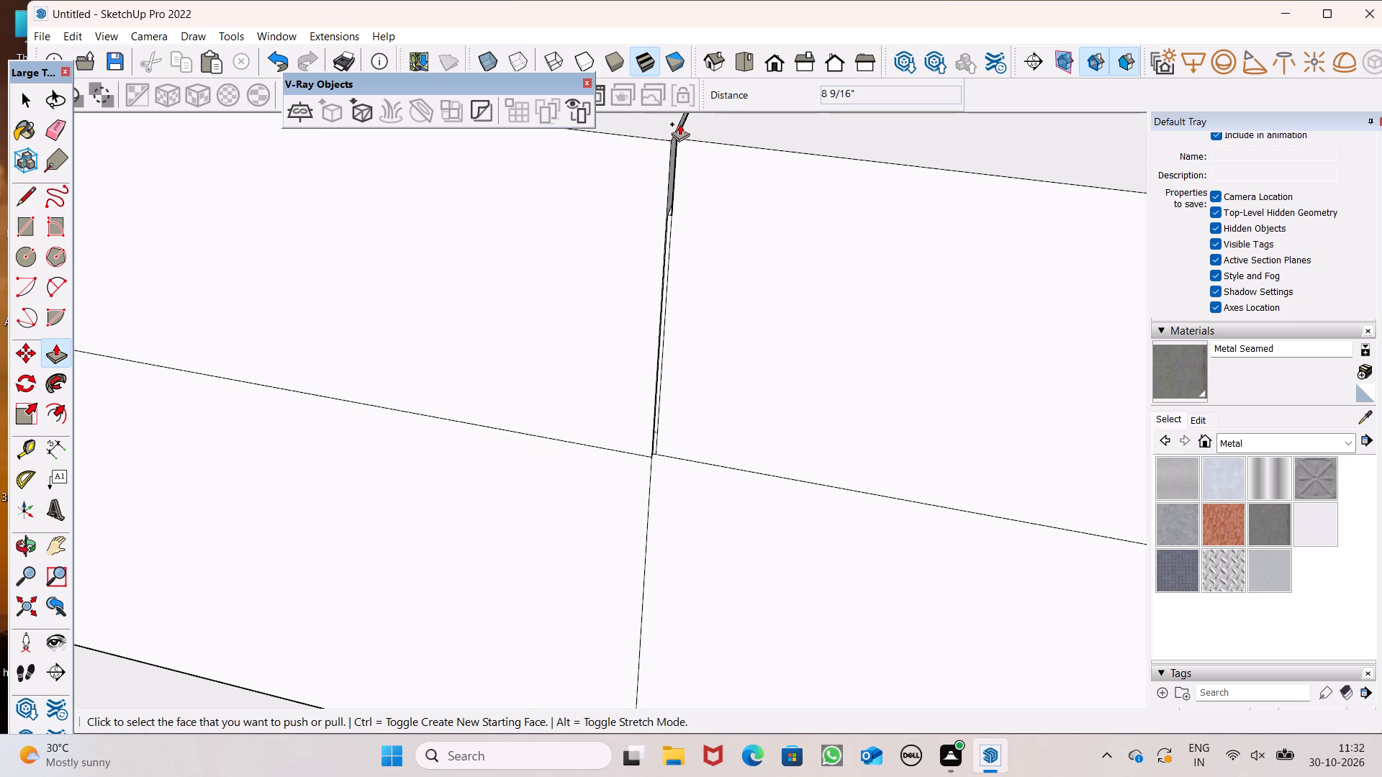
{"action": "scroll", "coordinate": [679, 124], "scroll_direction": "up", "scroll_amount": 12}
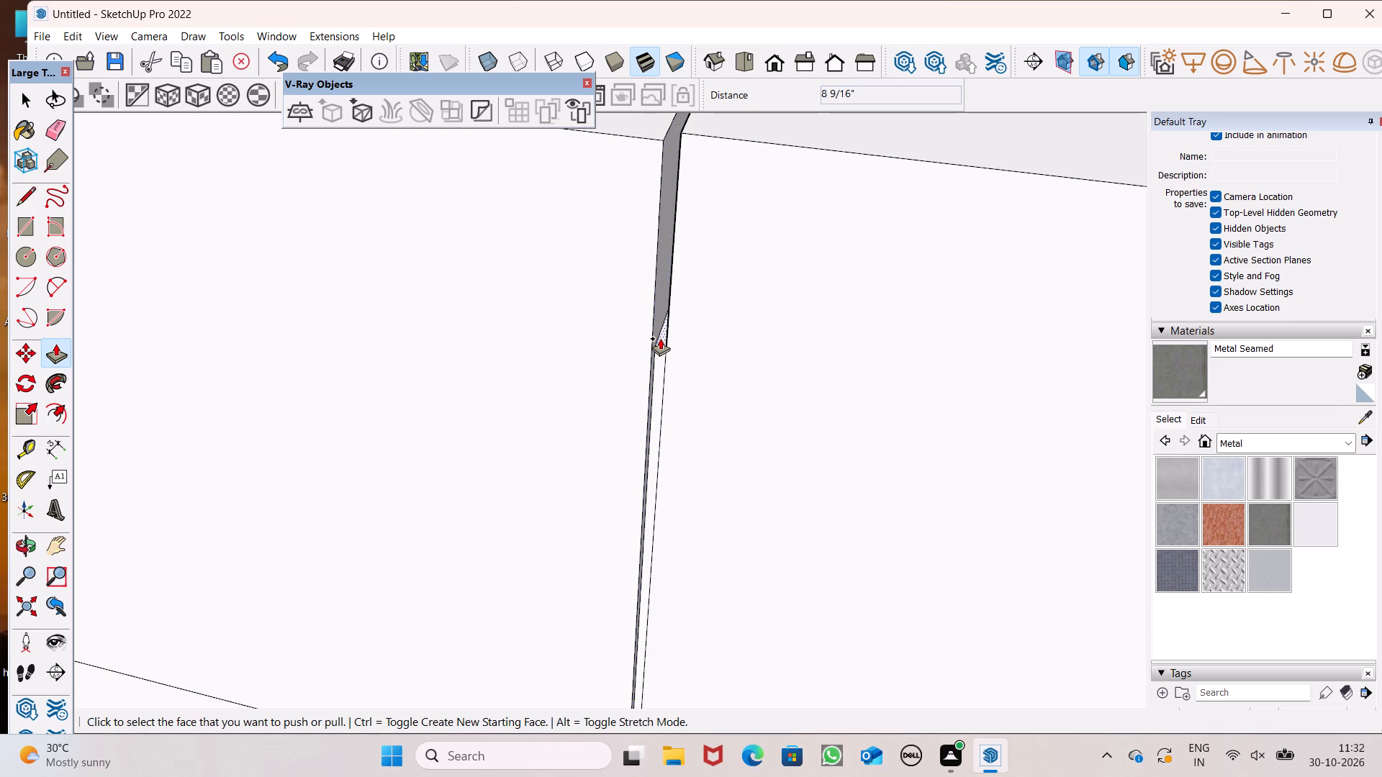
{"action": "left_click_drag", "start_coordinate": [660, 338], "coordinate": [658, 138], "text": "ctrl"}
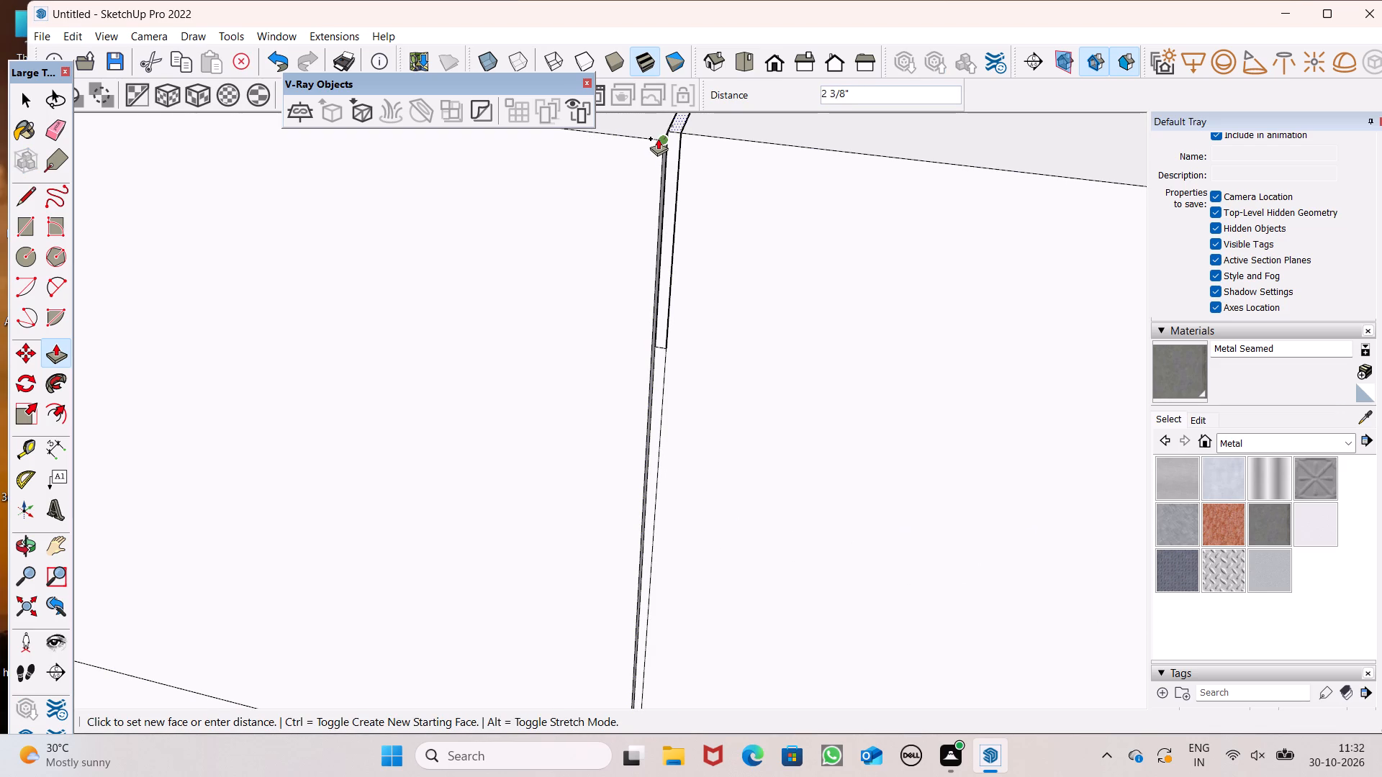
{"action": "left_click_drag", "start_coordinate": [658, 138], "coordinate": [642, 138], "text": "ctrl"}
{"action": "scroll", "coordinate": [642, 173], "scroll_direction": "down", "scroll_amount": 8}
{"action": "key", "text": "space"}
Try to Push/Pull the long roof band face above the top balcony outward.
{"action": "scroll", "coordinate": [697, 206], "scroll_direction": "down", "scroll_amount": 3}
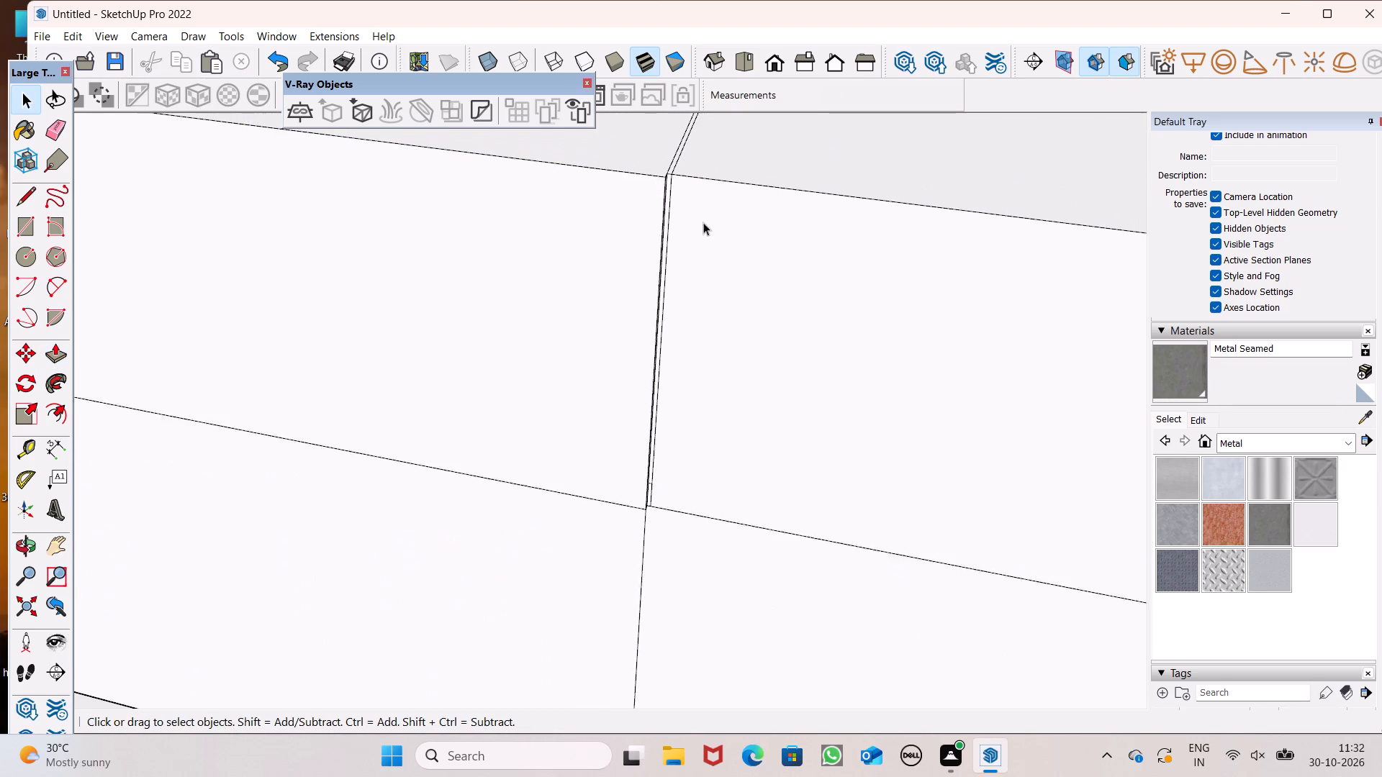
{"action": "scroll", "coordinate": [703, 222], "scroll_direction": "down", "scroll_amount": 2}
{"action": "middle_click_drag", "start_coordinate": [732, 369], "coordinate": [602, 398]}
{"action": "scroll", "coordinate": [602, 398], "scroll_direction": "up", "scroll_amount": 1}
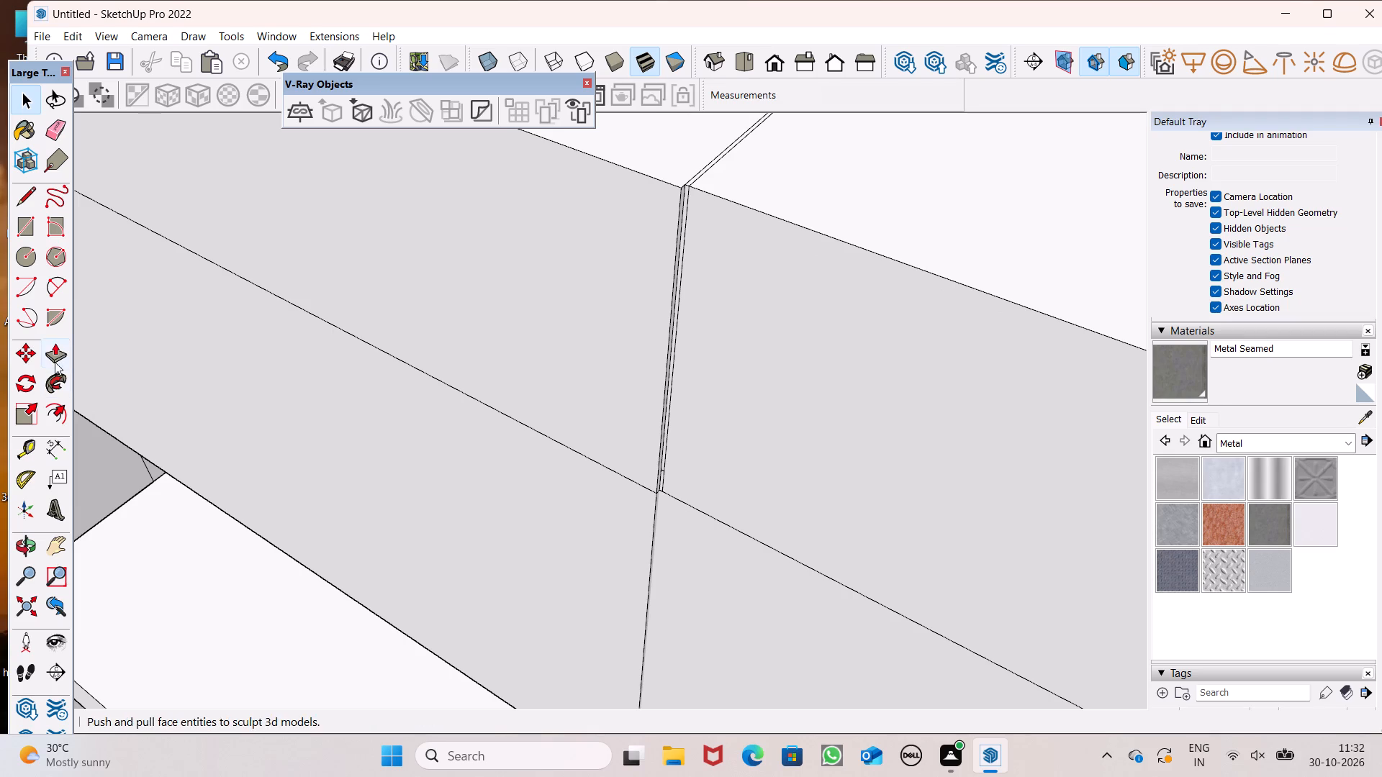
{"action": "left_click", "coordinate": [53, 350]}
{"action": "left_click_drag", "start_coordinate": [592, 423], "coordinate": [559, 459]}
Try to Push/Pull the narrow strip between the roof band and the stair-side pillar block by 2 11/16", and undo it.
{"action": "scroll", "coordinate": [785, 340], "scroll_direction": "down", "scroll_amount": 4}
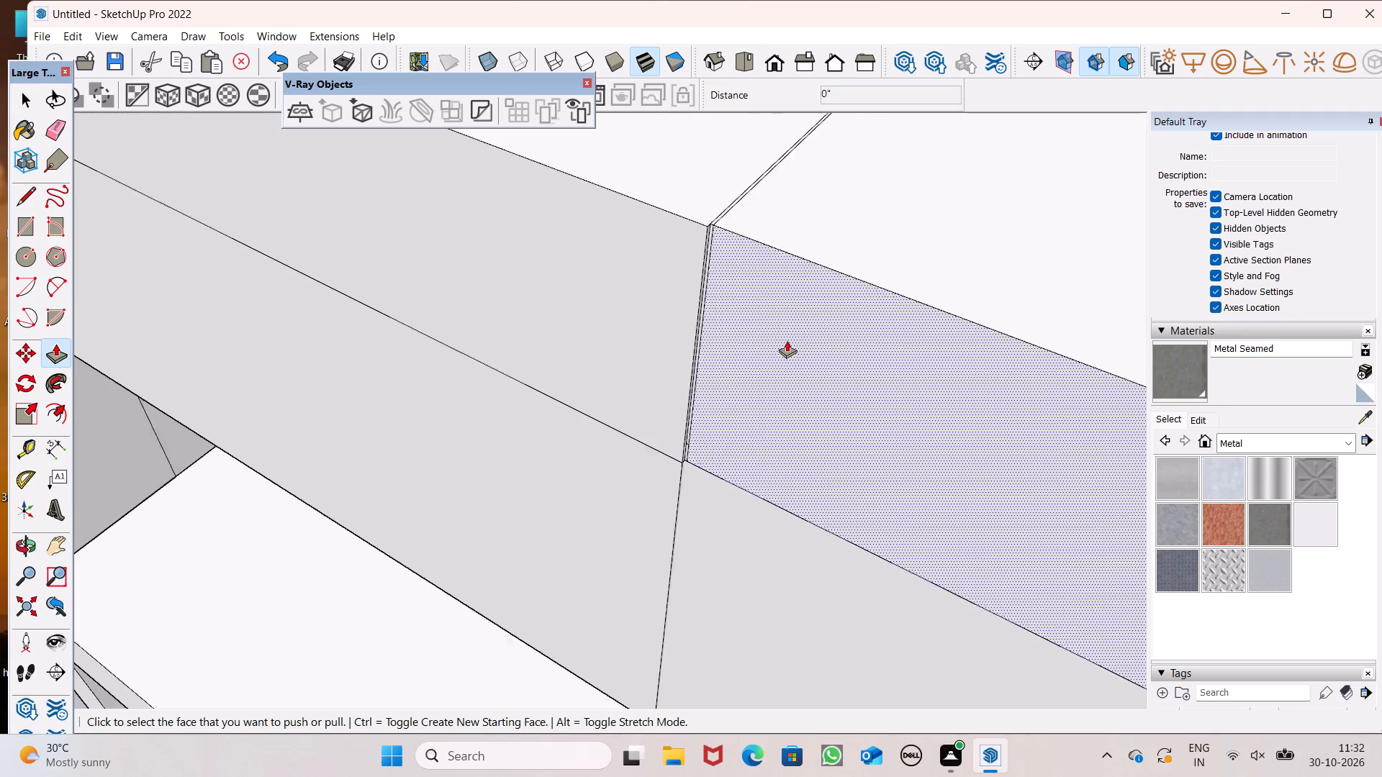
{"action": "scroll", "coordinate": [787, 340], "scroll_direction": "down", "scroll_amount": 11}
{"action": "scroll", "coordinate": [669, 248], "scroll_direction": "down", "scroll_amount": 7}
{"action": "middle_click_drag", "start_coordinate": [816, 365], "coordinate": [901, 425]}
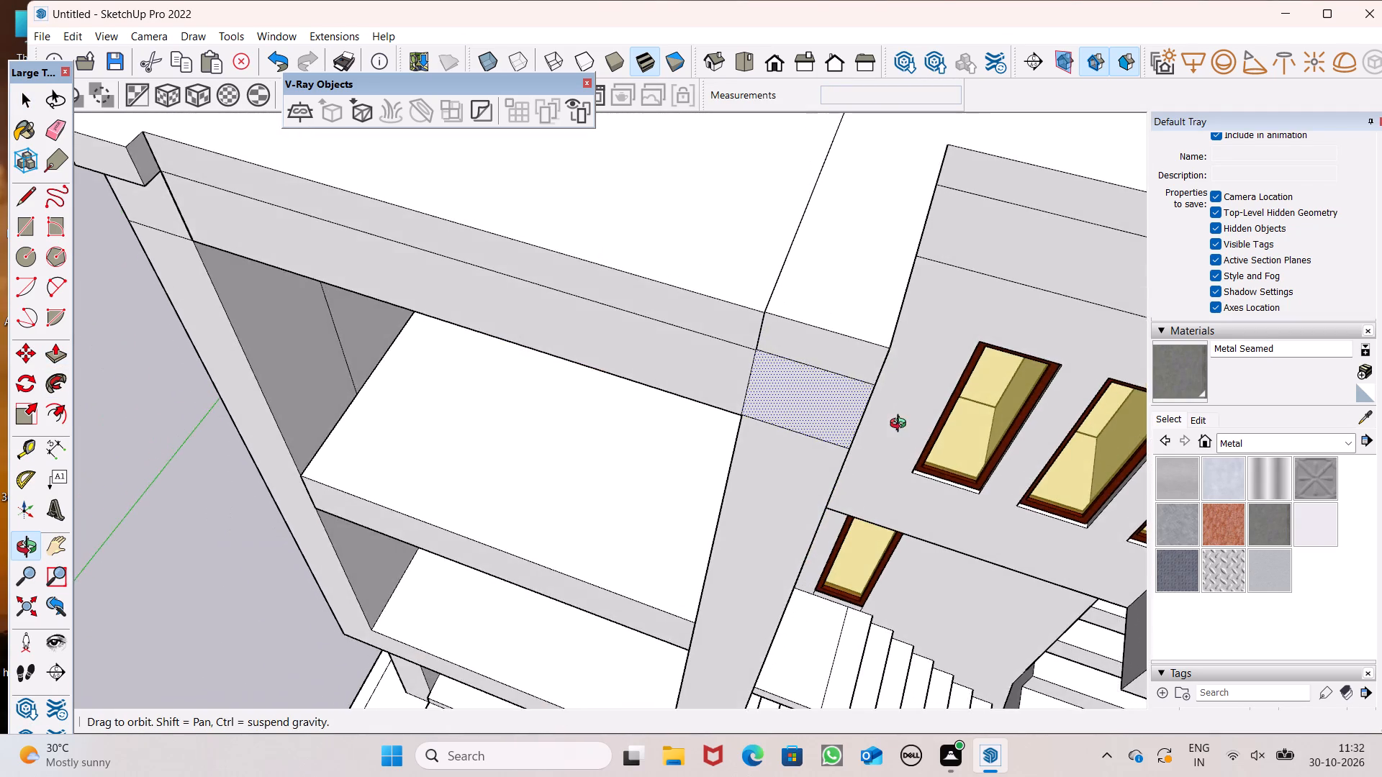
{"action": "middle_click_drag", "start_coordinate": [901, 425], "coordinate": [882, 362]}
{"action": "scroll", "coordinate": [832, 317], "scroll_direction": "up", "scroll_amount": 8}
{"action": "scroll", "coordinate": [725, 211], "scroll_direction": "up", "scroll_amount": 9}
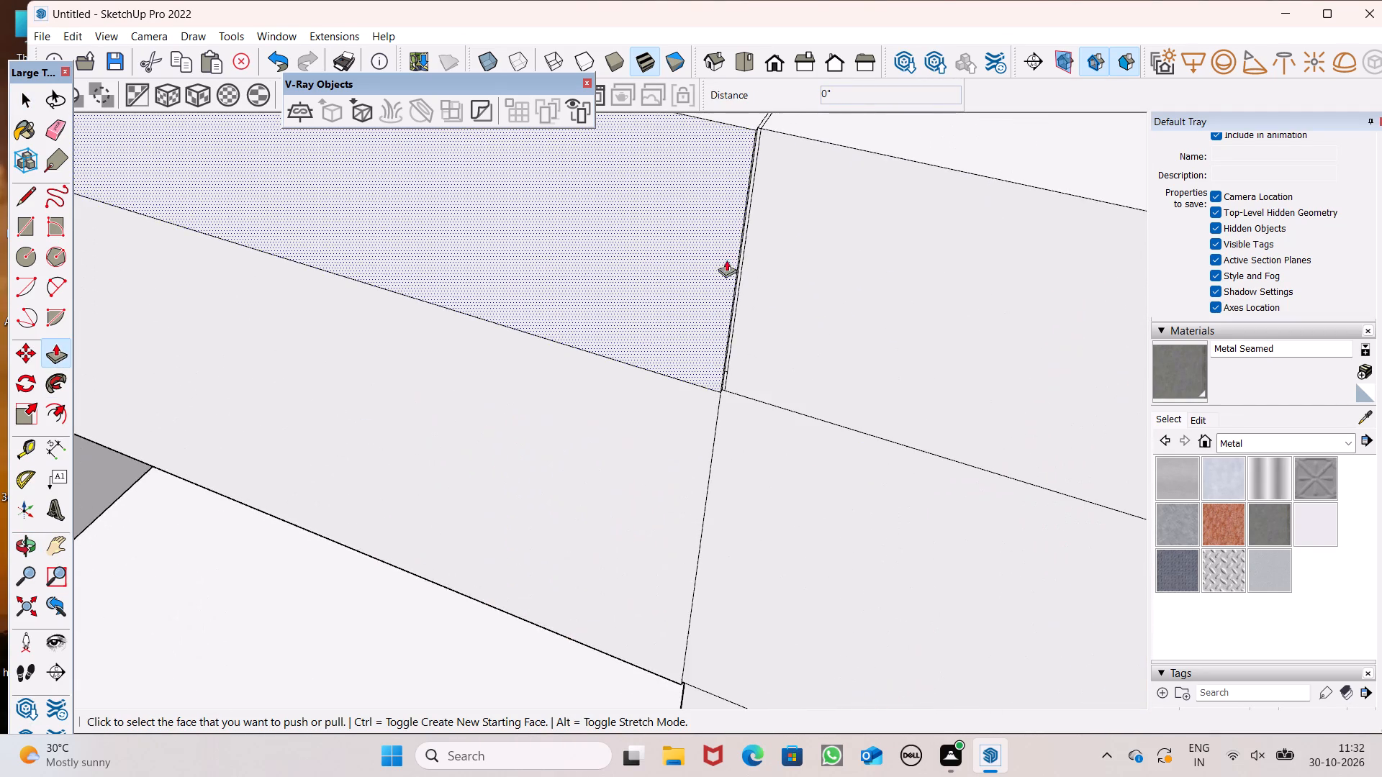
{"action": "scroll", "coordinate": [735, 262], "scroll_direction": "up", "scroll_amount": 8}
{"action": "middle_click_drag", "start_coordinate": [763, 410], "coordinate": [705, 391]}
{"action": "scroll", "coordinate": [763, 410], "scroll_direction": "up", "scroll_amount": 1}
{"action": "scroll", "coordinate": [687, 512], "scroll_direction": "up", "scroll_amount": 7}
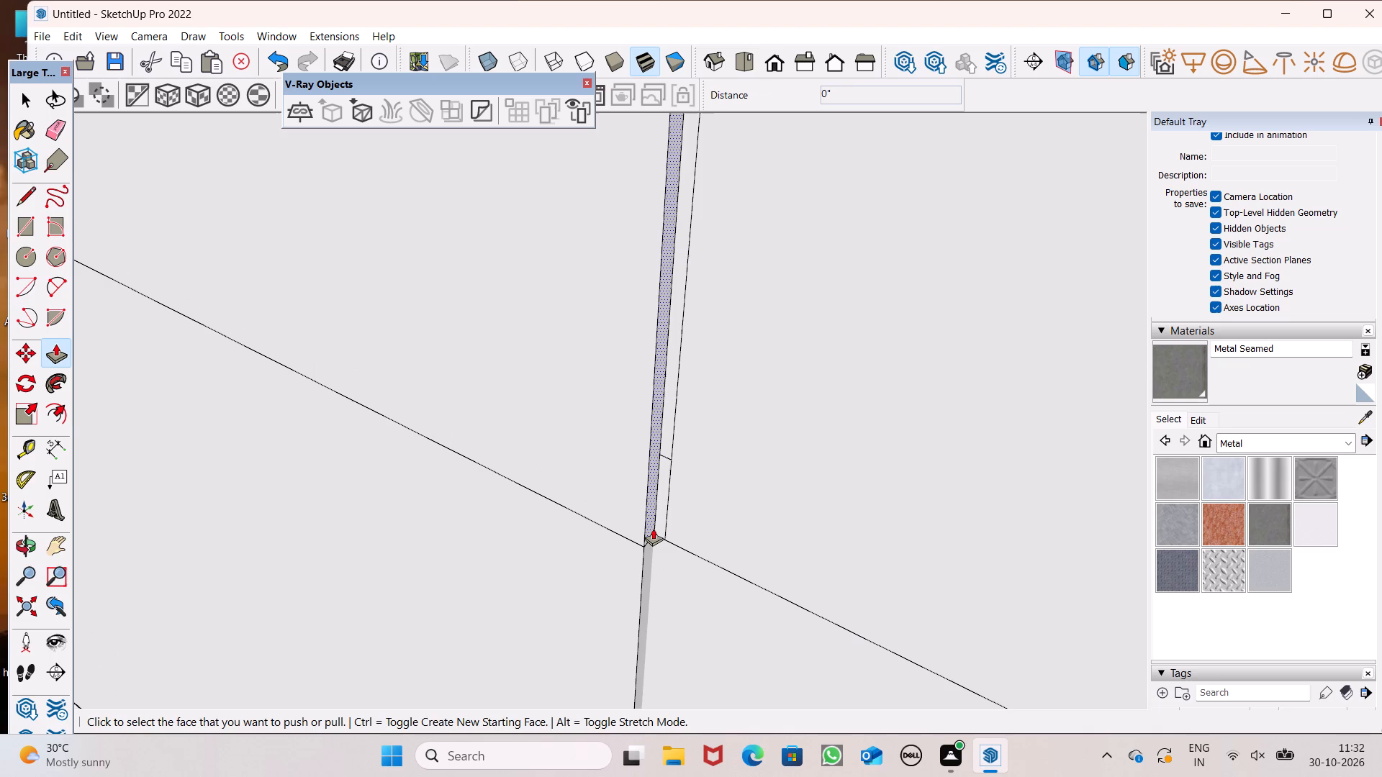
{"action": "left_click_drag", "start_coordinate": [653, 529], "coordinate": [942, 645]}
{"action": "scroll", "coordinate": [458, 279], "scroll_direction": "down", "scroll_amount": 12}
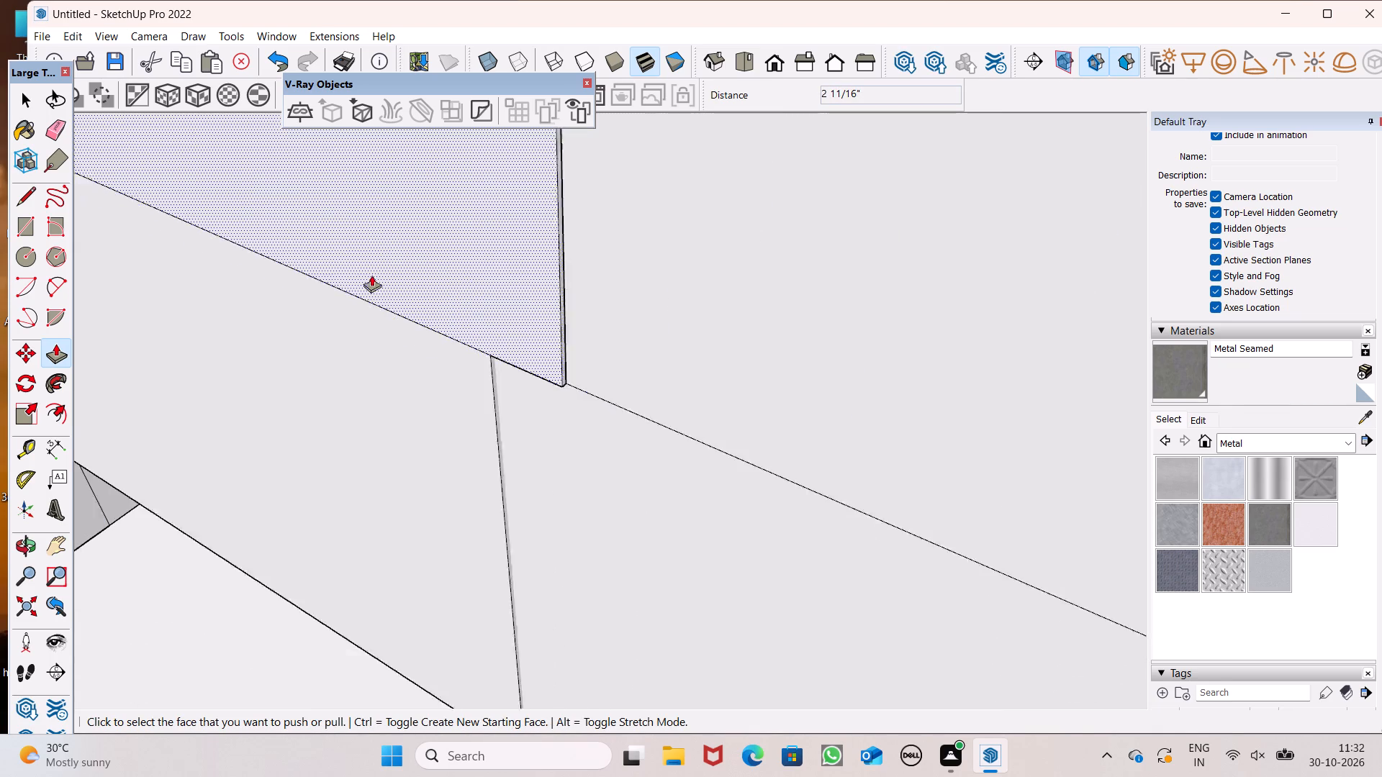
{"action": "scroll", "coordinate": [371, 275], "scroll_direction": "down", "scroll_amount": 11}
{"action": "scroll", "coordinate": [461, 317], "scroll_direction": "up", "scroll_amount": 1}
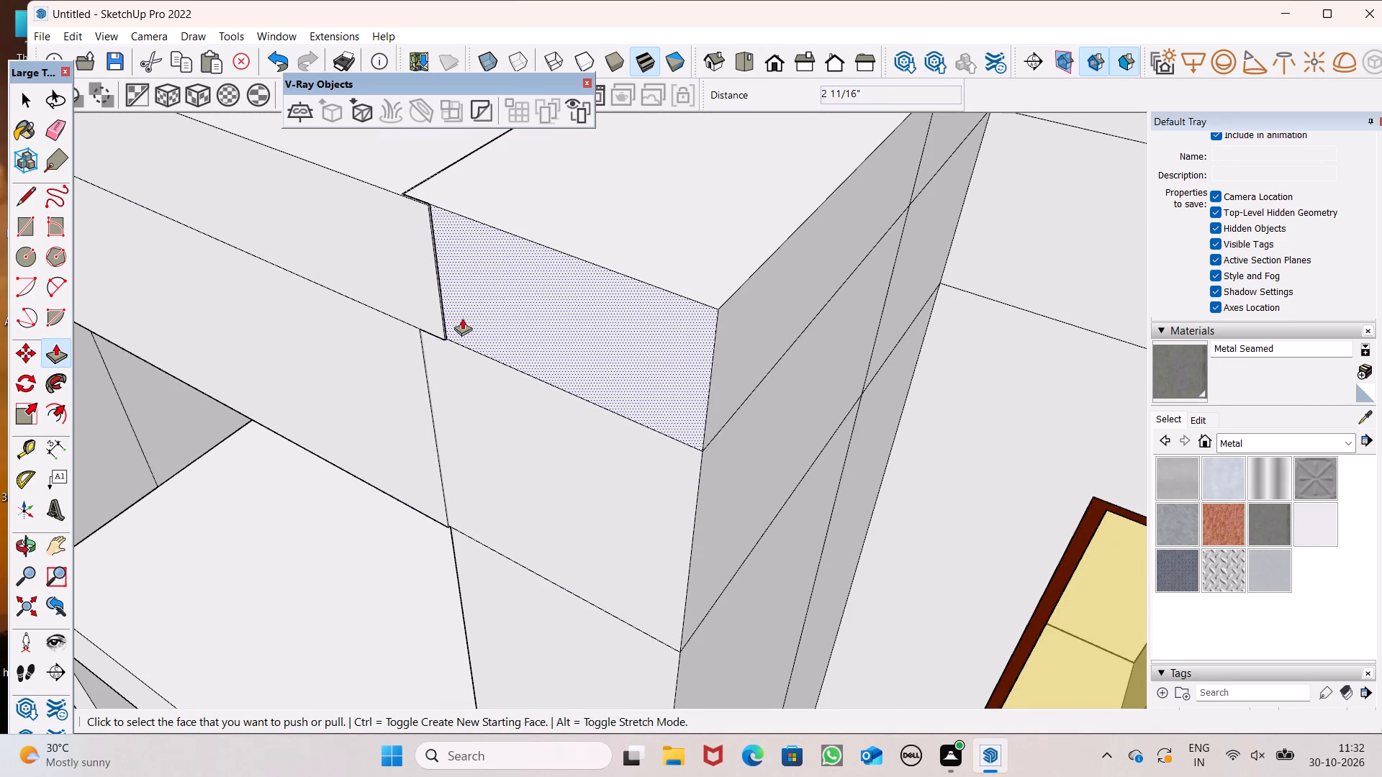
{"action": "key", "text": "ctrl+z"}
Push/Pull the front face of the block above the stair-side pillar outward by 3 3/16".
{"action": "left_click_drag", "start_coordinate": [456, 278], "coordinate": [459, 293]}
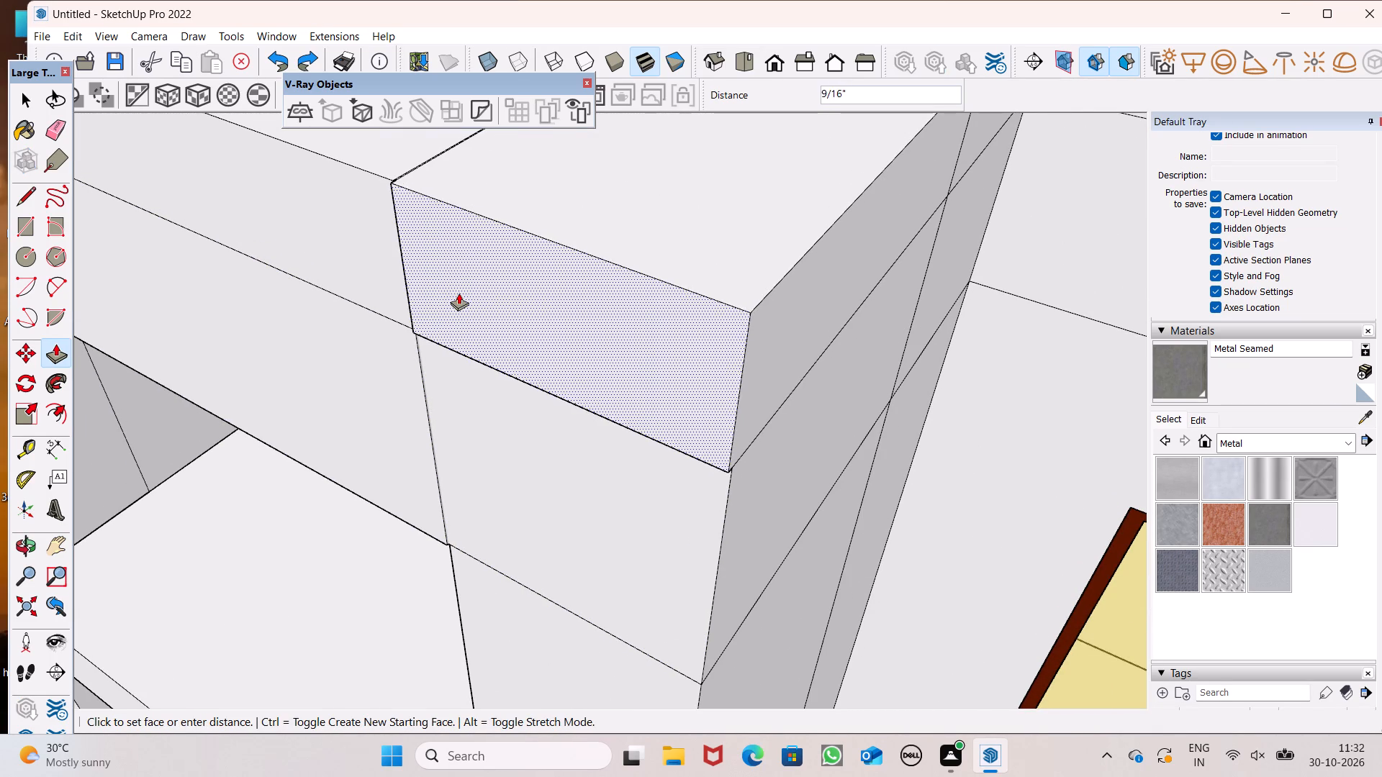
{"action": "left_click_drag", "start_coordinate": [459, 293], "coordinate": [433, 312]}
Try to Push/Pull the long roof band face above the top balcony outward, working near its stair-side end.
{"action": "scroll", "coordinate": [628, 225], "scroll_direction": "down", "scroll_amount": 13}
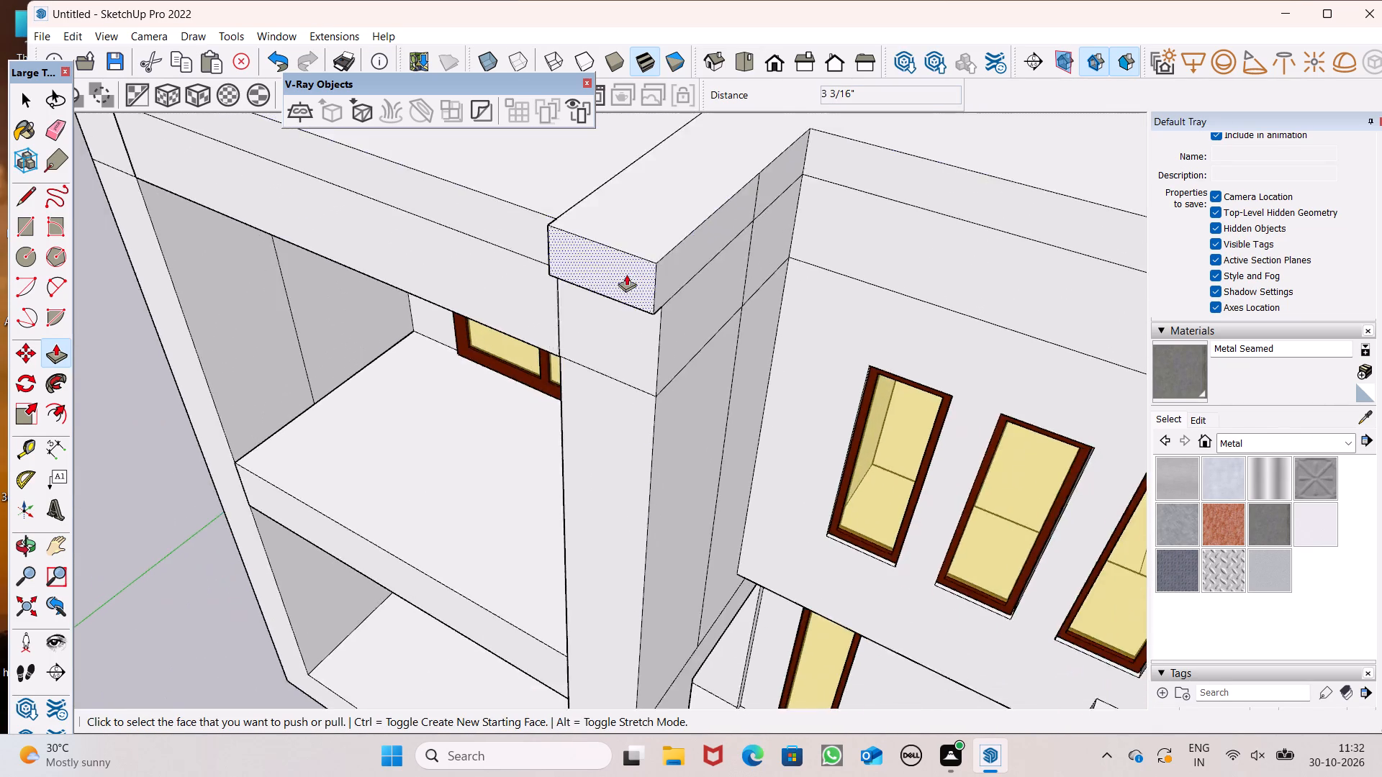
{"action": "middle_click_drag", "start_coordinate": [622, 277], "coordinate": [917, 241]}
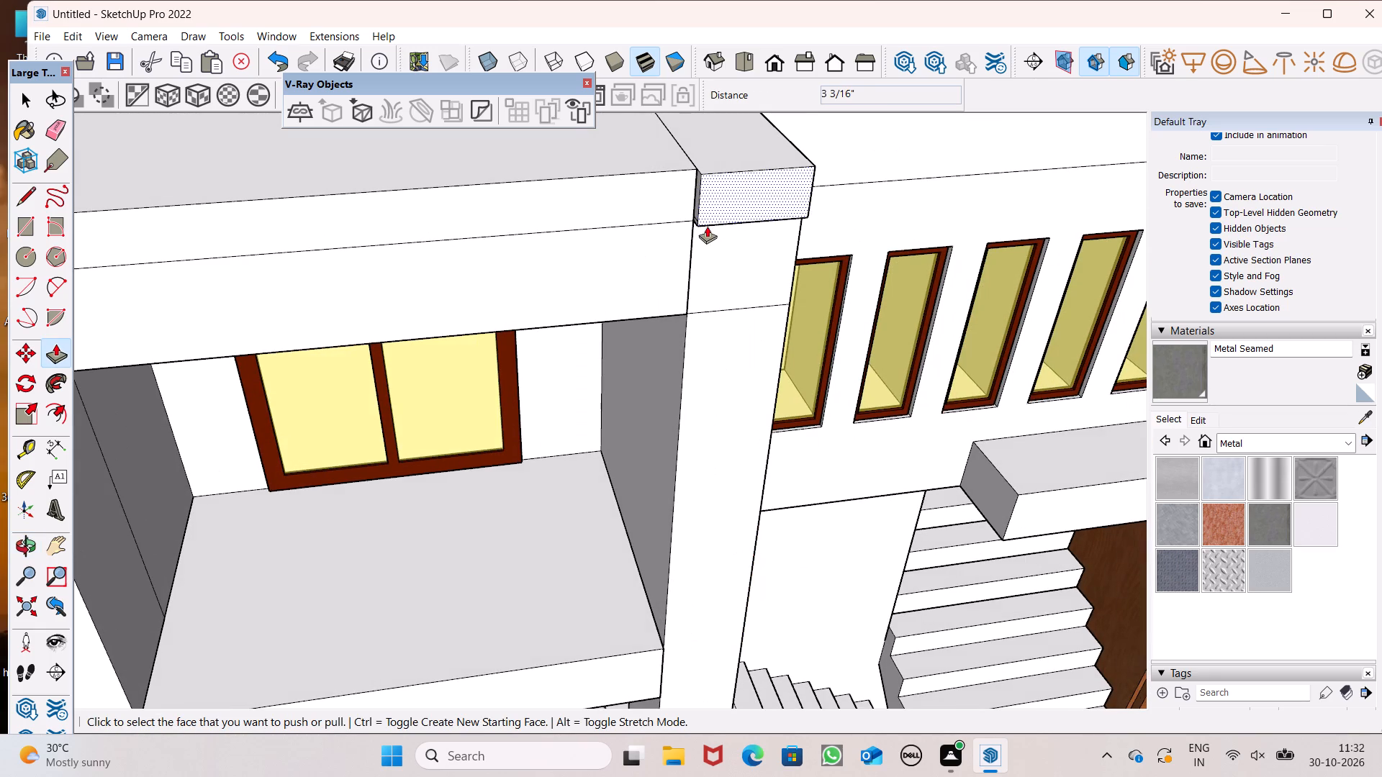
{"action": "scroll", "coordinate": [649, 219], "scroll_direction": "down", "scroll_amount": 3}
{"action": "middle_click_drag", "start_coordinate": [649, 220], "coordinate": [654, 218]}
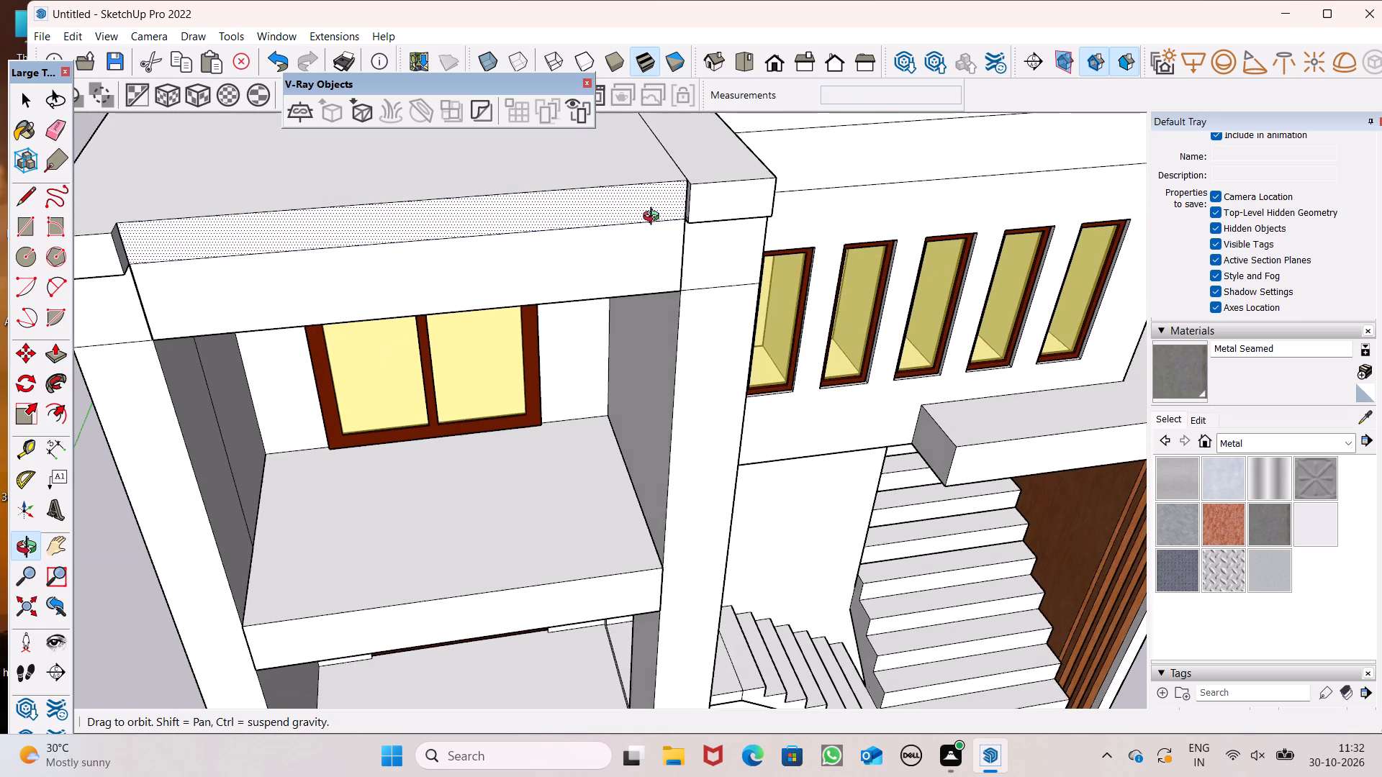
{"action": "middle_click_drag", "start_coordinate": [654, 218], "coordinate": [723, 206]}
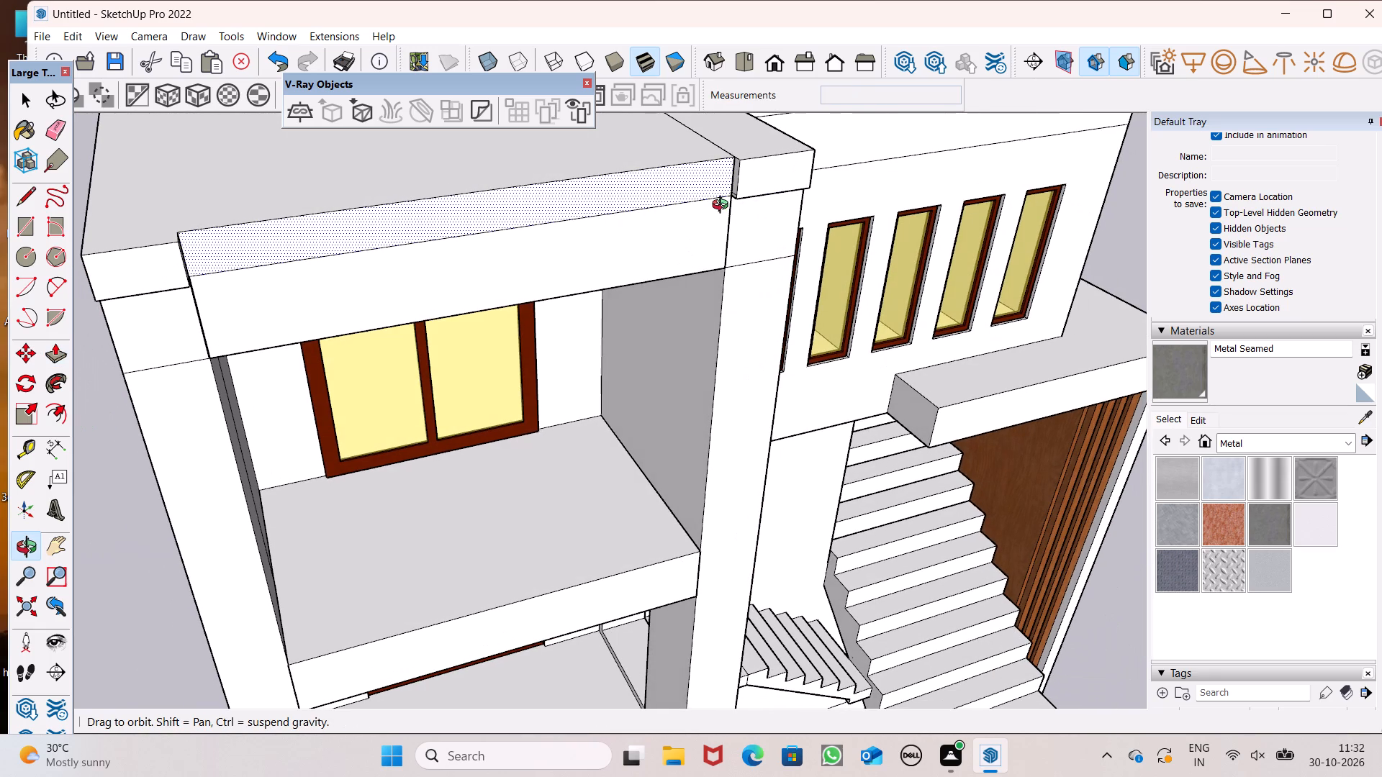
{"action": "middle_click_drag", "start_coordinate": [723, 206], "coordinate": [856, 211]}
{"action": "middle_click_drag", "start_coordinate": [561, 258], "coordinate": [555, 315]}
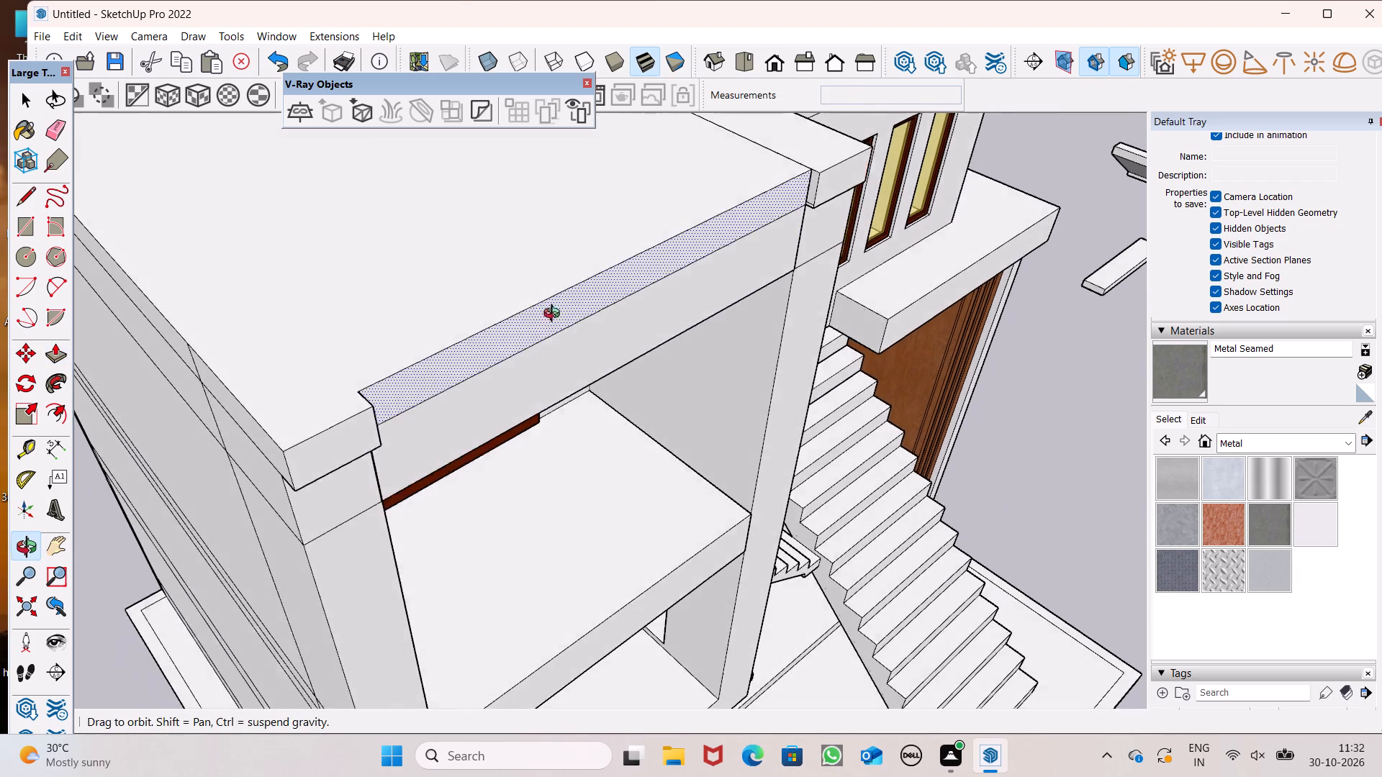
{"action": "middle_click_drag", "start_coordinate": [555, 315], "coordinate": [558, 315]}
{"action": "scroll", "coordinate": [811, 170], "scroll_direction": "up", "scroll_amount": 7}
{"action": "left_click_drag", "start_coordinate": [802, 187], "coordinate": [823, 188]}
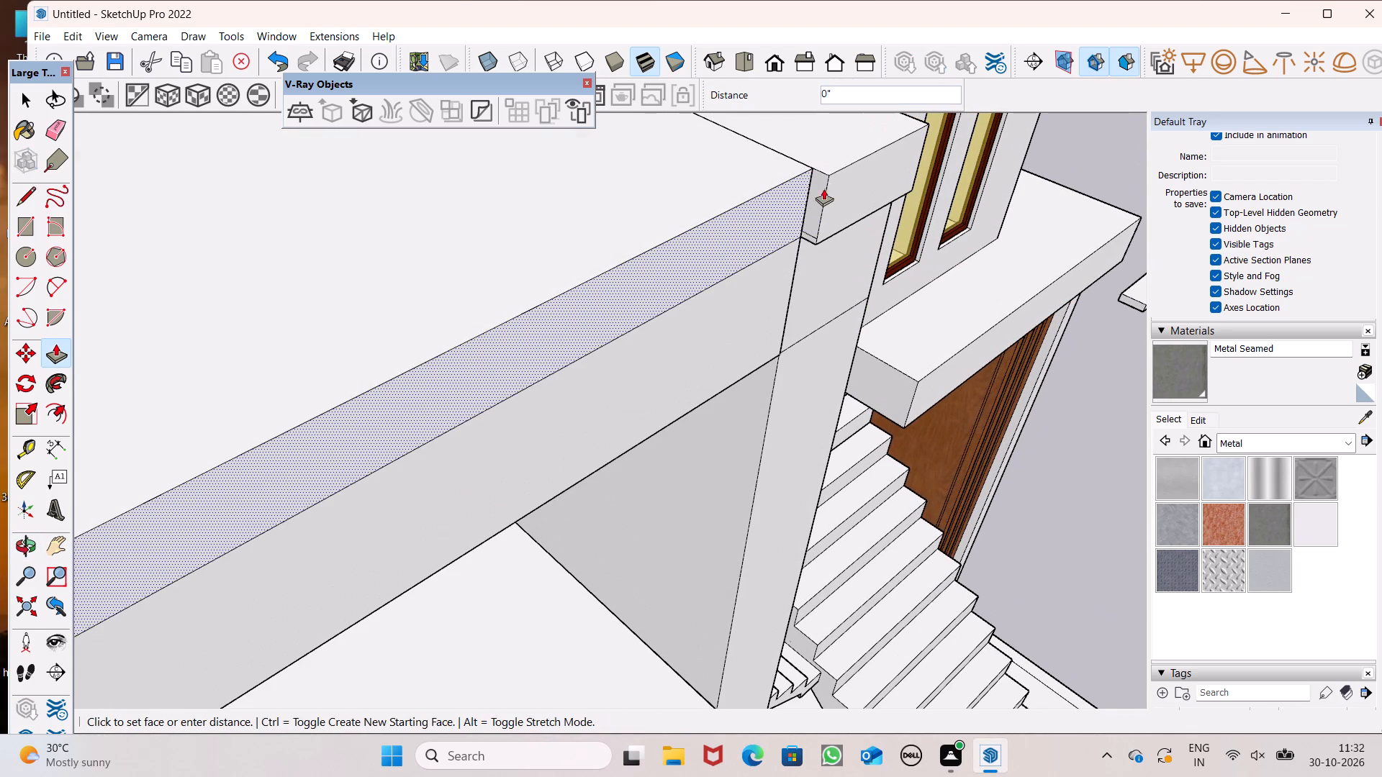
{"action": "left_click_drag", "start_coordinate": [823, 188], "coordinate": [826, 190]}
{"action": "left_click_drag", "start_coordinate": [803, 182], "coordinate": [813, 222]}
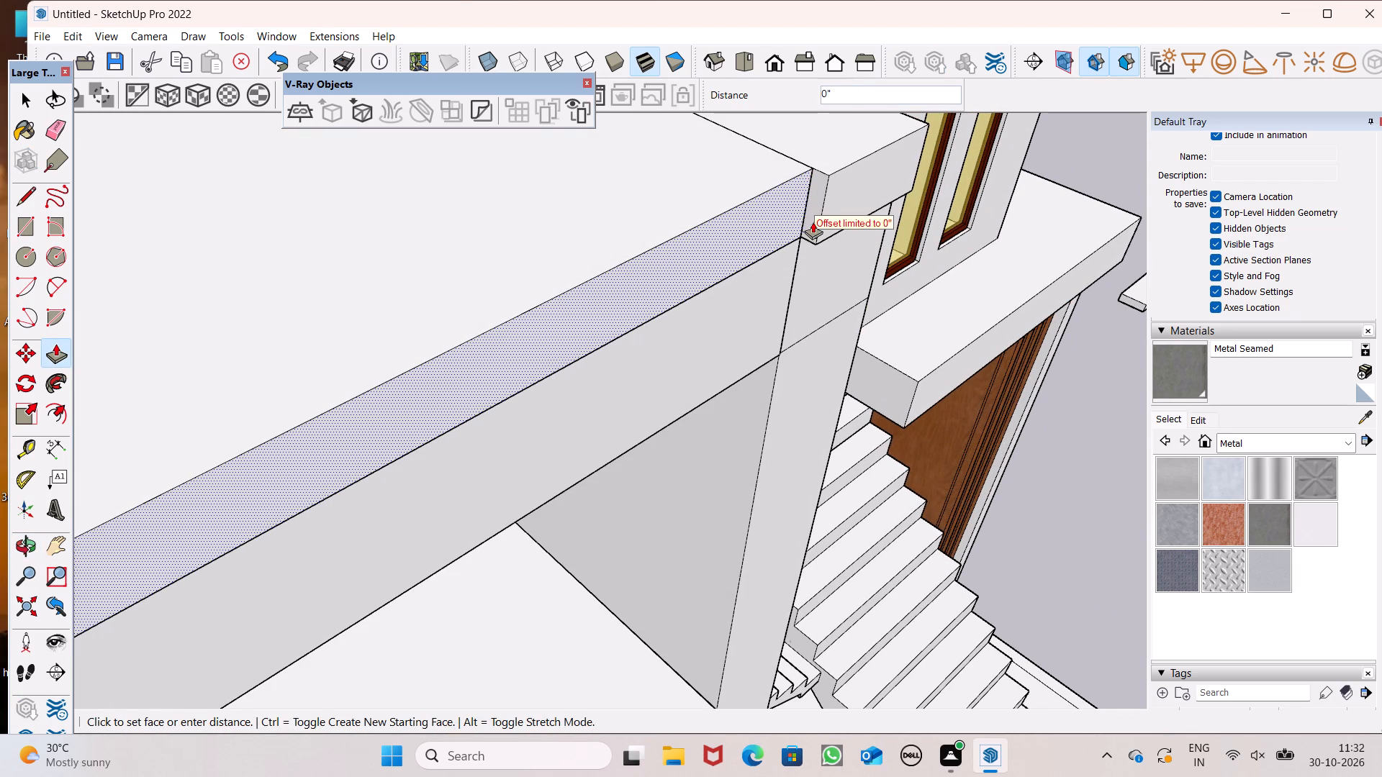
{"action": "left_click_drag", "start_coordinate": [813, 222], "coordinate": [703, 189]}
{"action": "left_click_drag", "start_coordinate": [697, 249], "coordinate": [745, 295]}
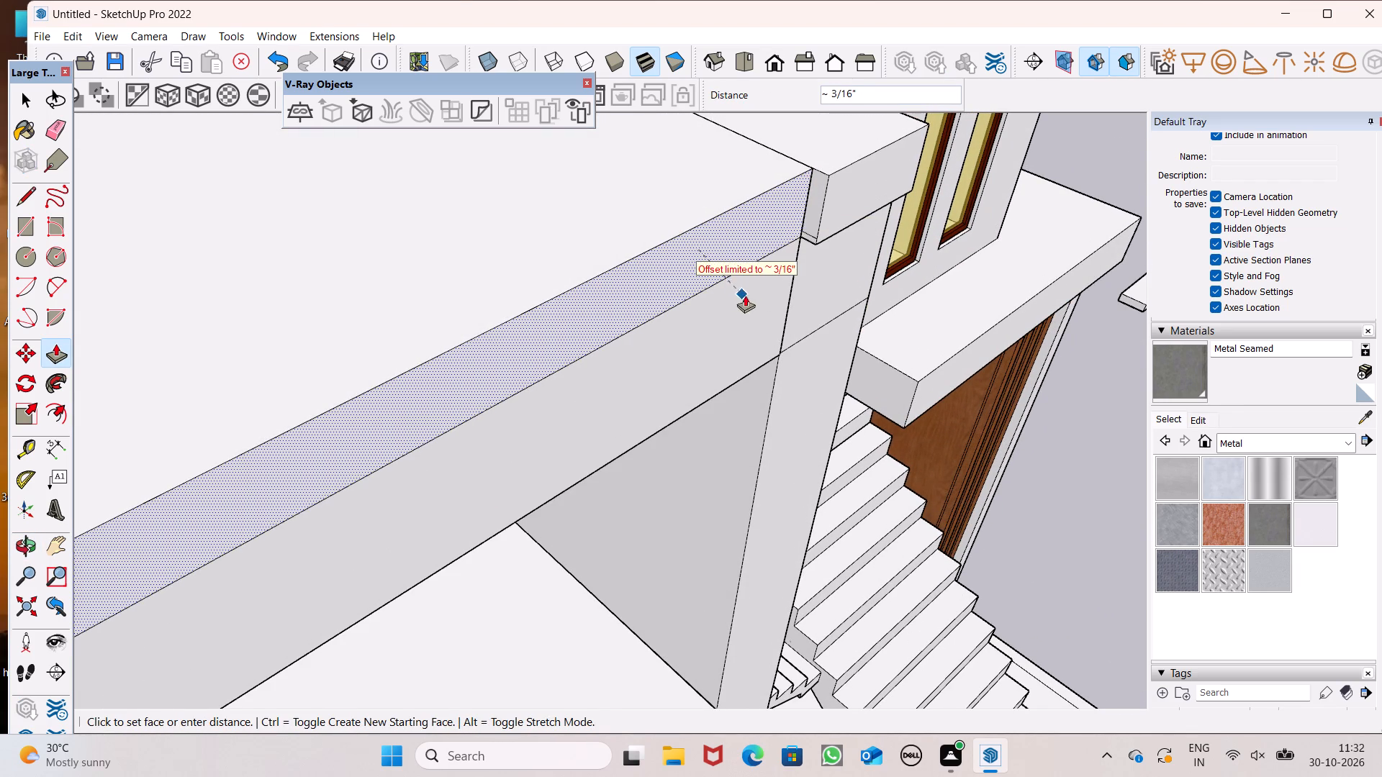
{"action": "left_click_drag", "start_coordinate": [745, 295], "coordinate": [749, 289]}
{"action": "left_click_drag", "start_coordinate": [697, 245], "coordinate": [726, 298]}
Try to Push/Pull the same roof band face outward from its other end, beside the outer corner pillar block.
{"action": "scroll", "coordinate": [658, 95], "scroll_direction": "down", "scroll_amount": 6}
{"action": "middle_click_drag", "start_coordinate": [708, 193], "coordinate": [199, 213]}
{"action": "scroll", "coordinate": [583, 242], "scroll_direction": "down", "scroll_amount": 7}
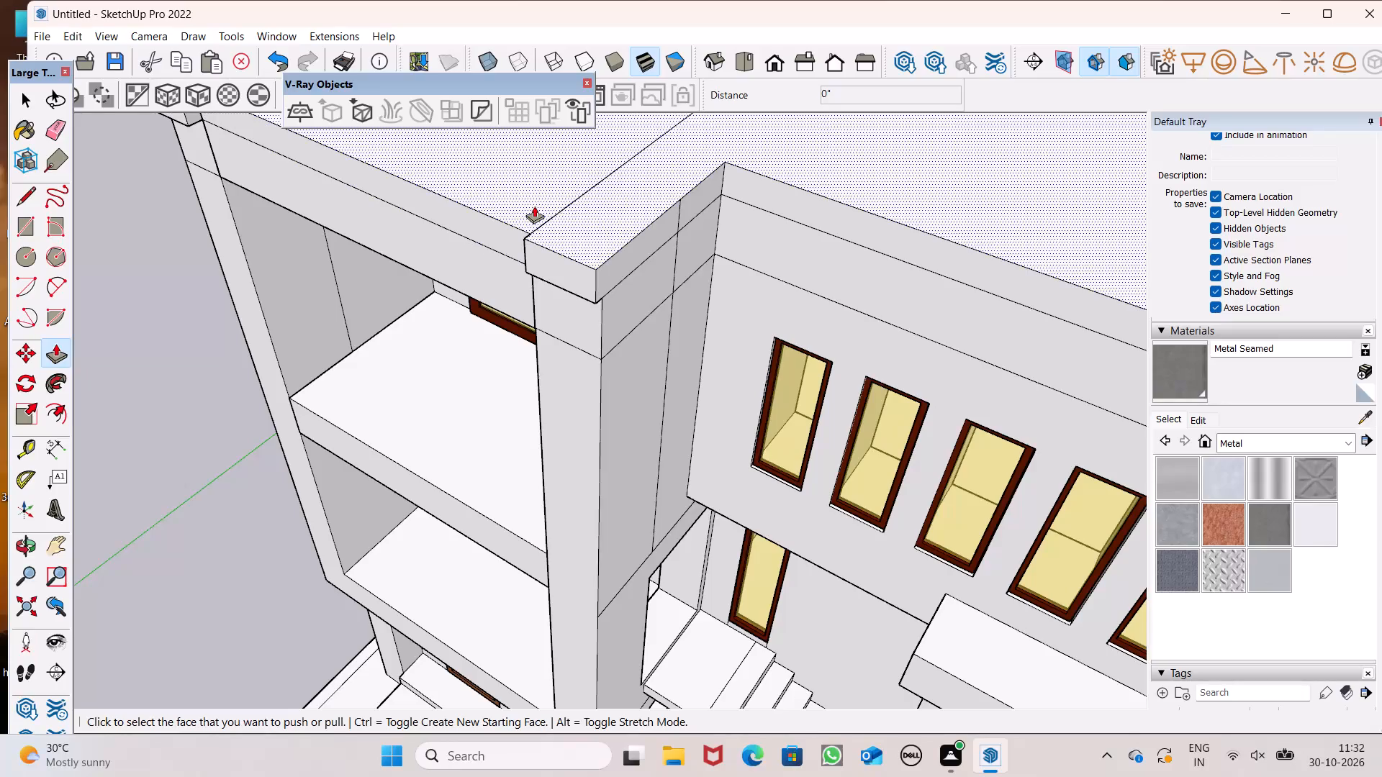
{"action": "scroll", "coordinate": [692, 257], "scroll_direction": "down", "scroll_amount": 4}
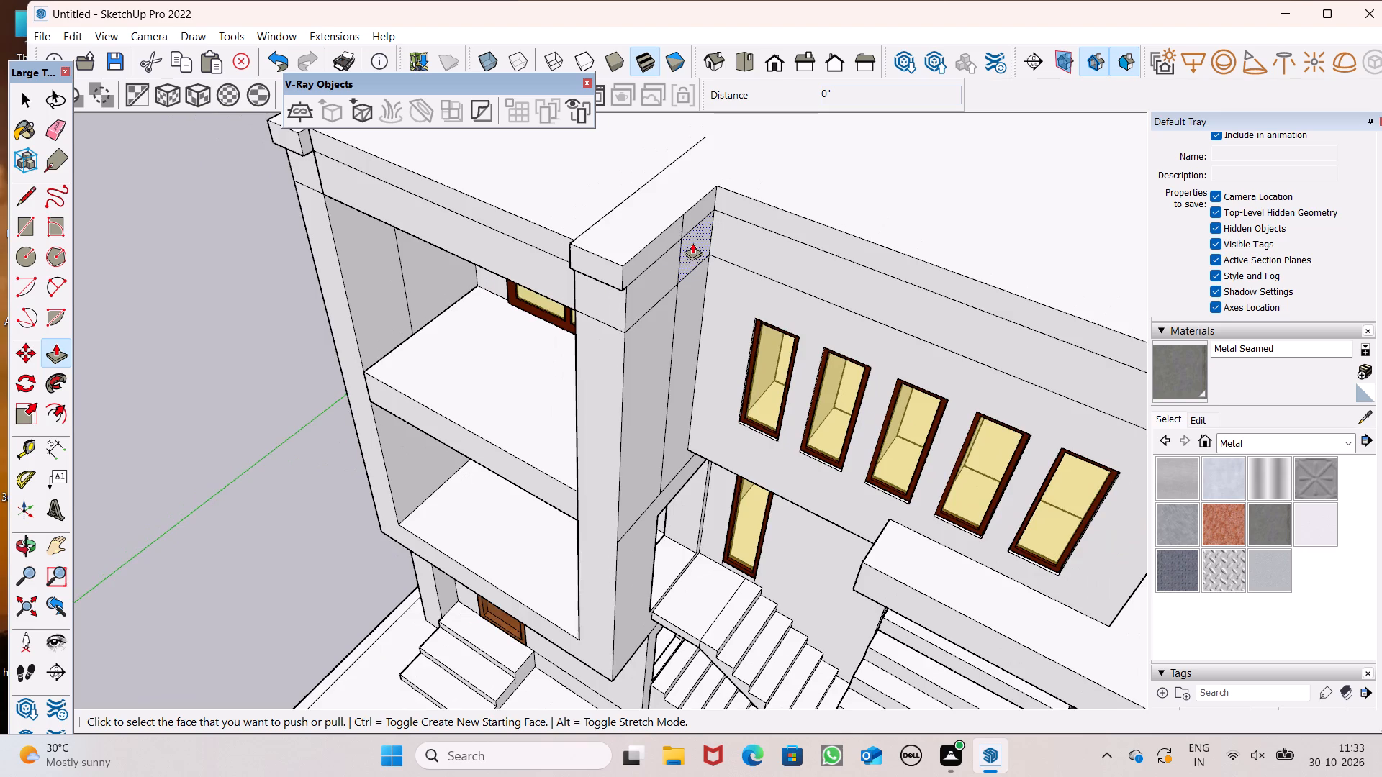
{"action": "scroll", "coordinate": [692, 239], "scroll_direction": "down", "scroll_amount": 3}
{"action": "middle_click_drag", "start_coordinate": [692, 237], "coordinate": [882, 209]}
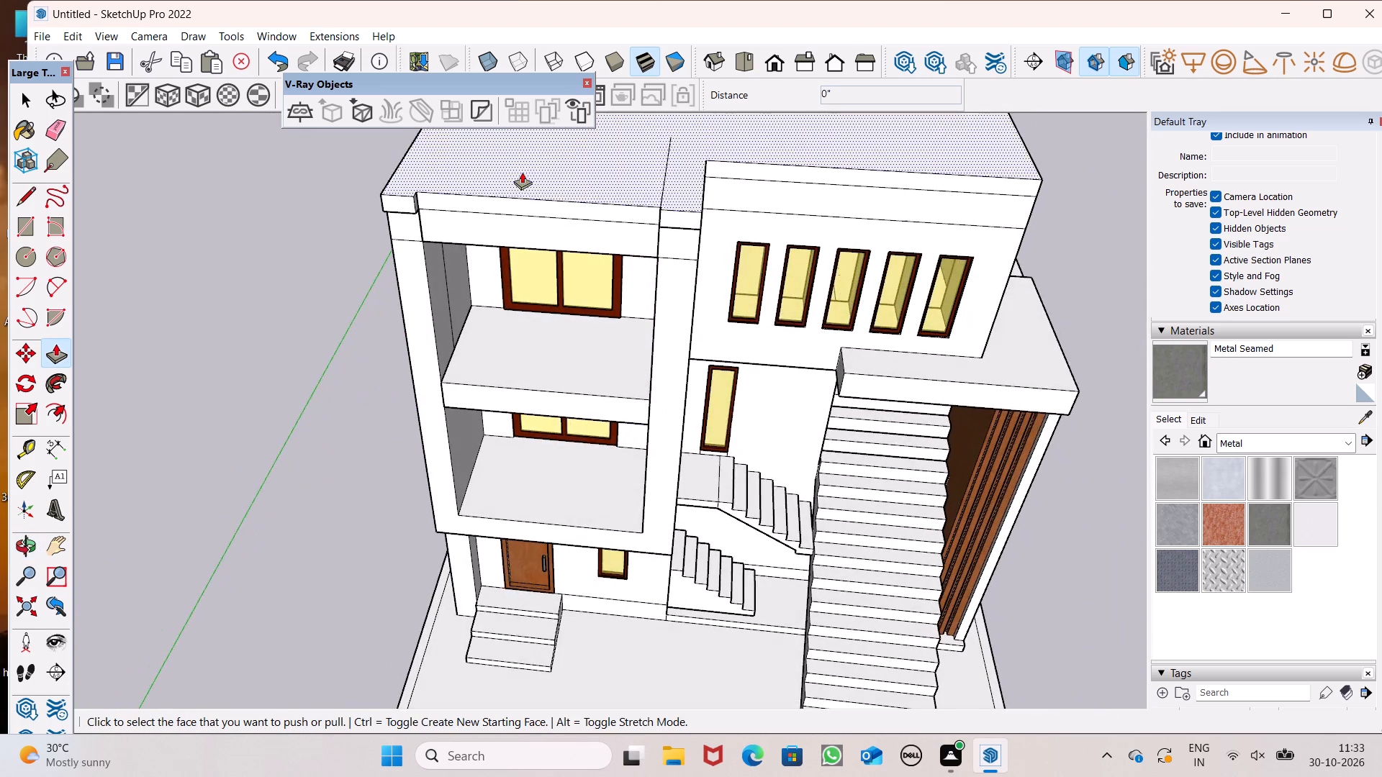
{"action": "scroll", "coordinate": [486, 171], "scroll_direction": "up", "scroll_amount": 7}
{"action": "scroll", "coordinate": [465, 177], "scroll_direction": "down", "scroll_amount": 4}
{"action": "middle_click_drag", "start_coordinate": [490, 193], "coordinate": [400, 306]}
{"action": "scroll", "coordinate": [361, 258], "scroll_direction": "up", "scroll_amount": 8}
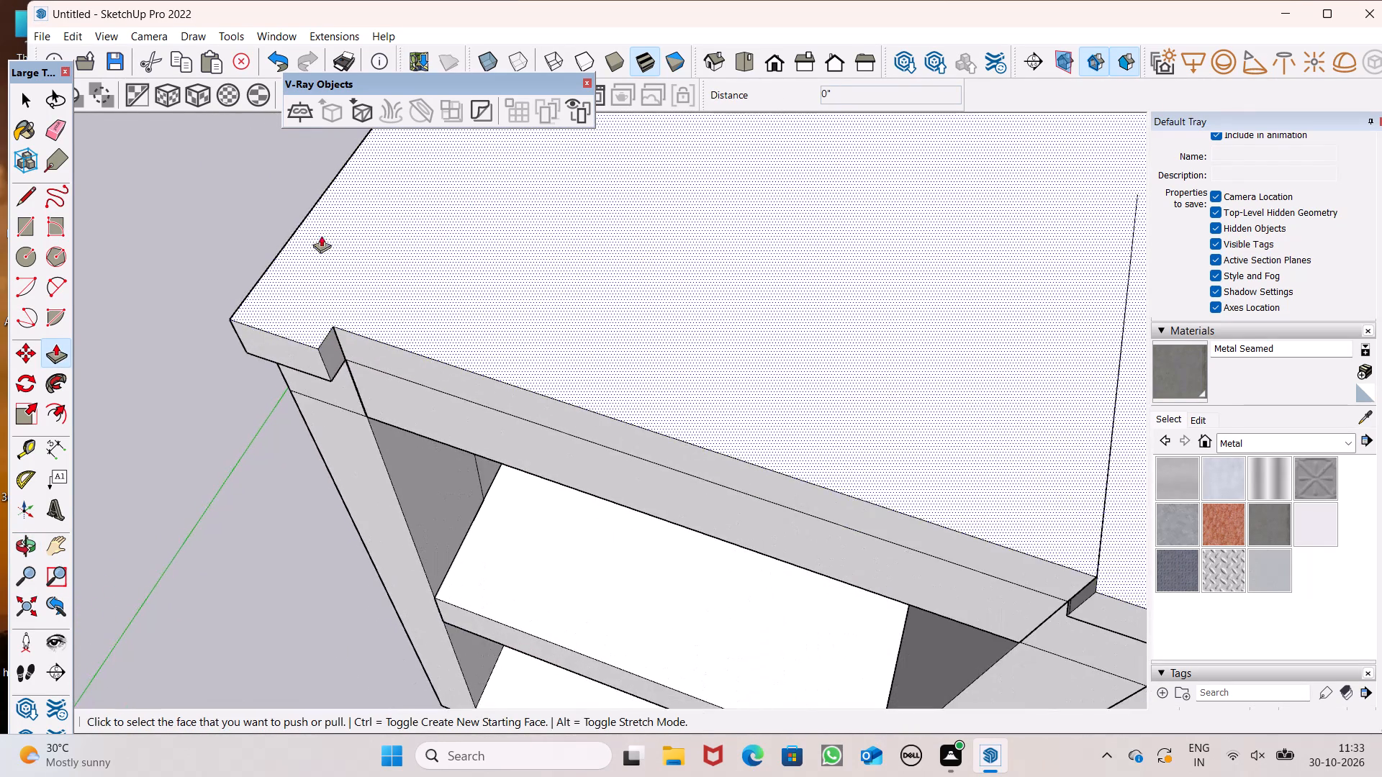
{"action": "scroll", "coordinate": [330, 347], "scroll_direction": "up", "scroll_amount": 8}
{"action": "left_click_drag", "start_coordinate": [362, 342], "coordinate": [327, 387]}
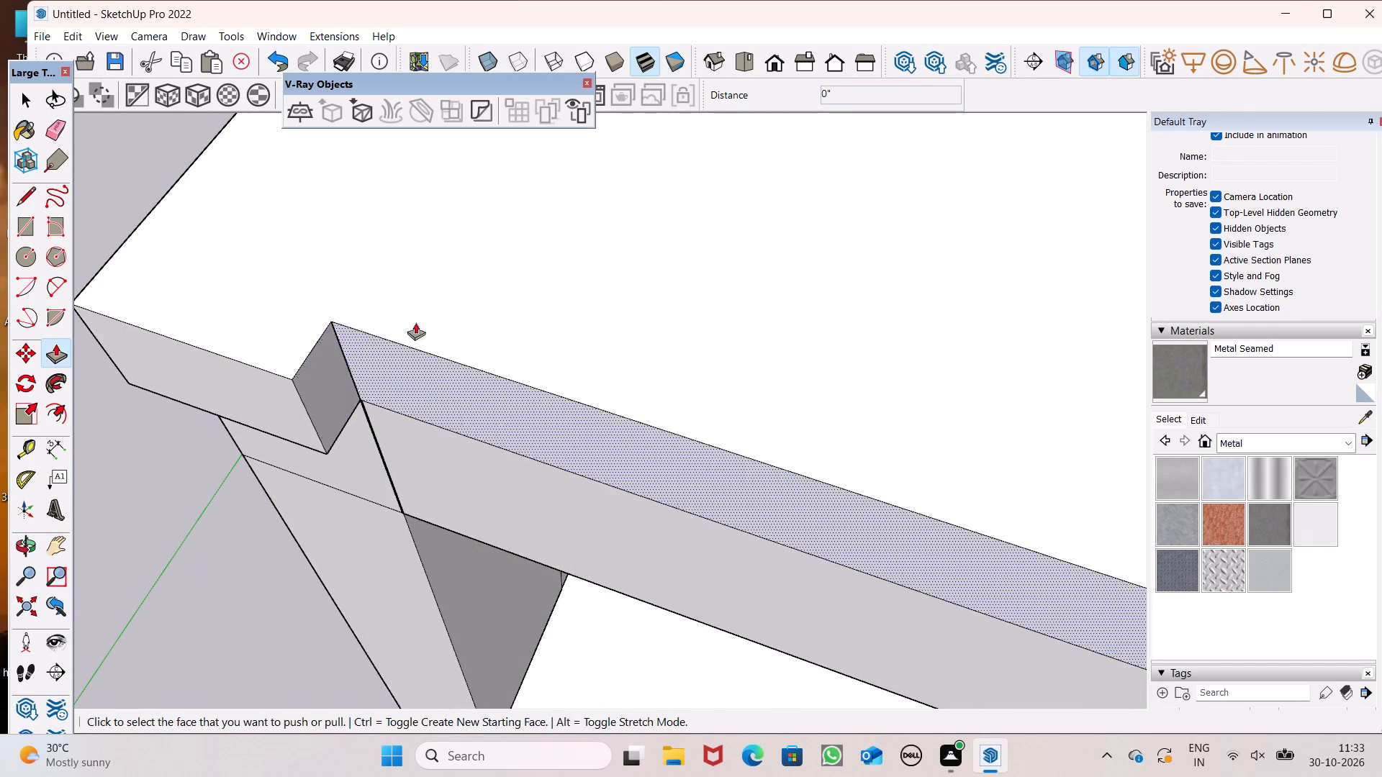
Examine the joint where the outer corner pillar meets the beam above the top balcony.
{"action": "scroll", "coordinate": [483, 230], "scroll_direction": "down", "scroll_amount": 13}
{"action": "middle_click_drag", "start_coordinate": [510, 340], "coordinate": [516, 140]}
{"action": "scroll", "coordinate": [516, 140], "scroll_direction": "up", "scroll_amount": 1}
{"action": "scroll", "coordinate": [552, 386], "scroll_direction": "down", "scroll_amount": 8}
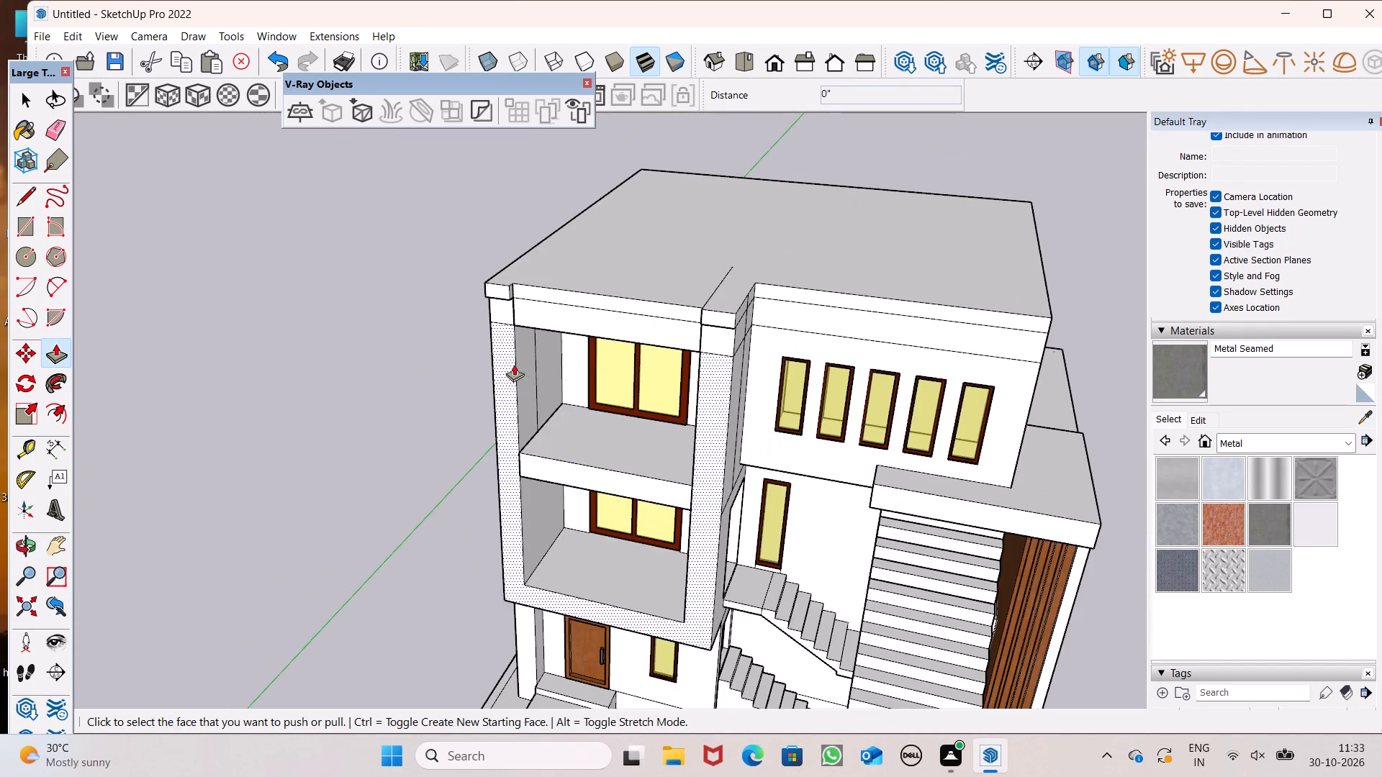
{"action": "middle_click_drag", "start_coordinate": [497, 374], "coordinate": [625, 331]}
{"action": "scroll", "coordinate": [587, 301], "scroll_direction": "up", "scroll_amount": 9}
{"action": "scroll", "coordinate": [492, 276], "scroll_direction": "up", "scroll_amount": 3}
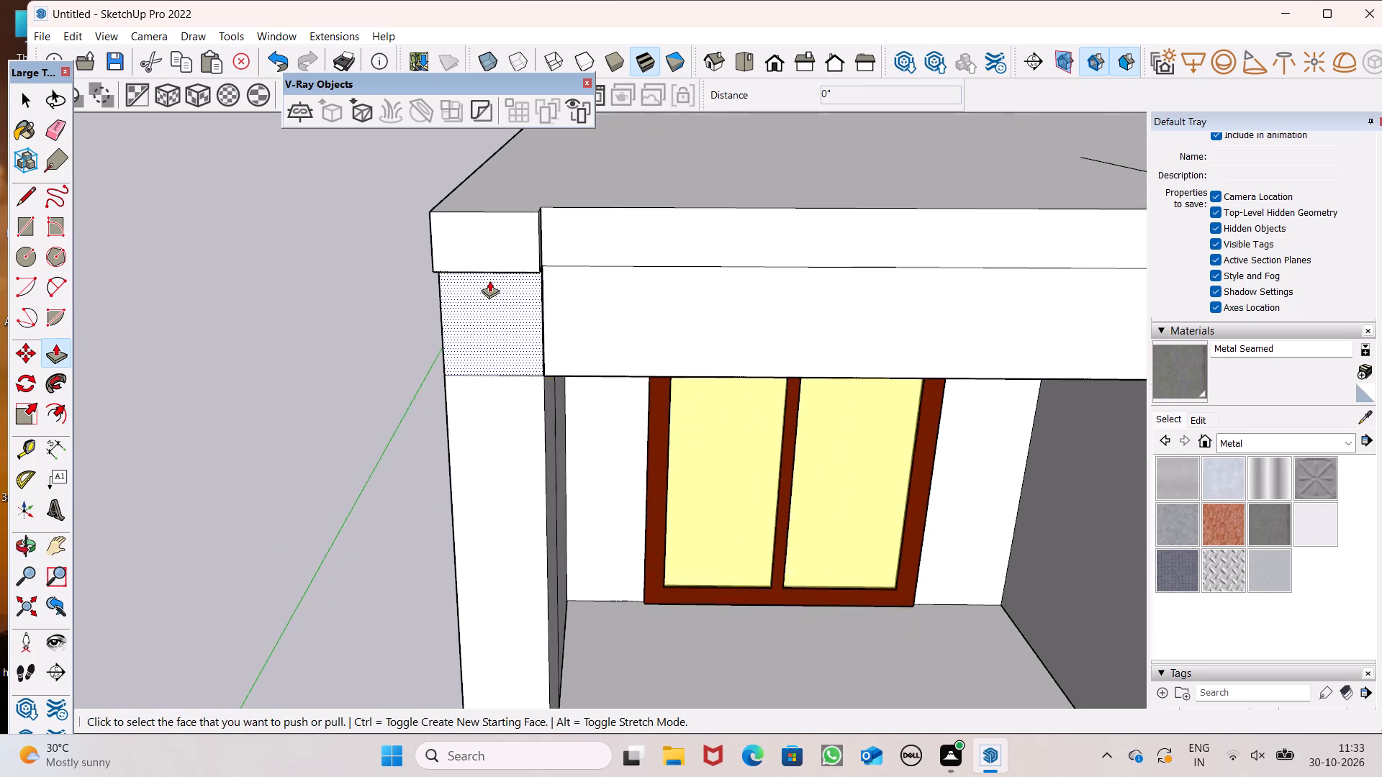
{"action": "scroll", "coordinate": [489, 281], "scroll_direction": "up", "scroll_amount": 5}
{"action": "middle_click_drag", "start_coordinate": [510, 307], "coordinate": [267, 238]}
{"action": "scroll", "coordinate": [443, 264], "scroll_direction": "up", "scroll_amount": 9}
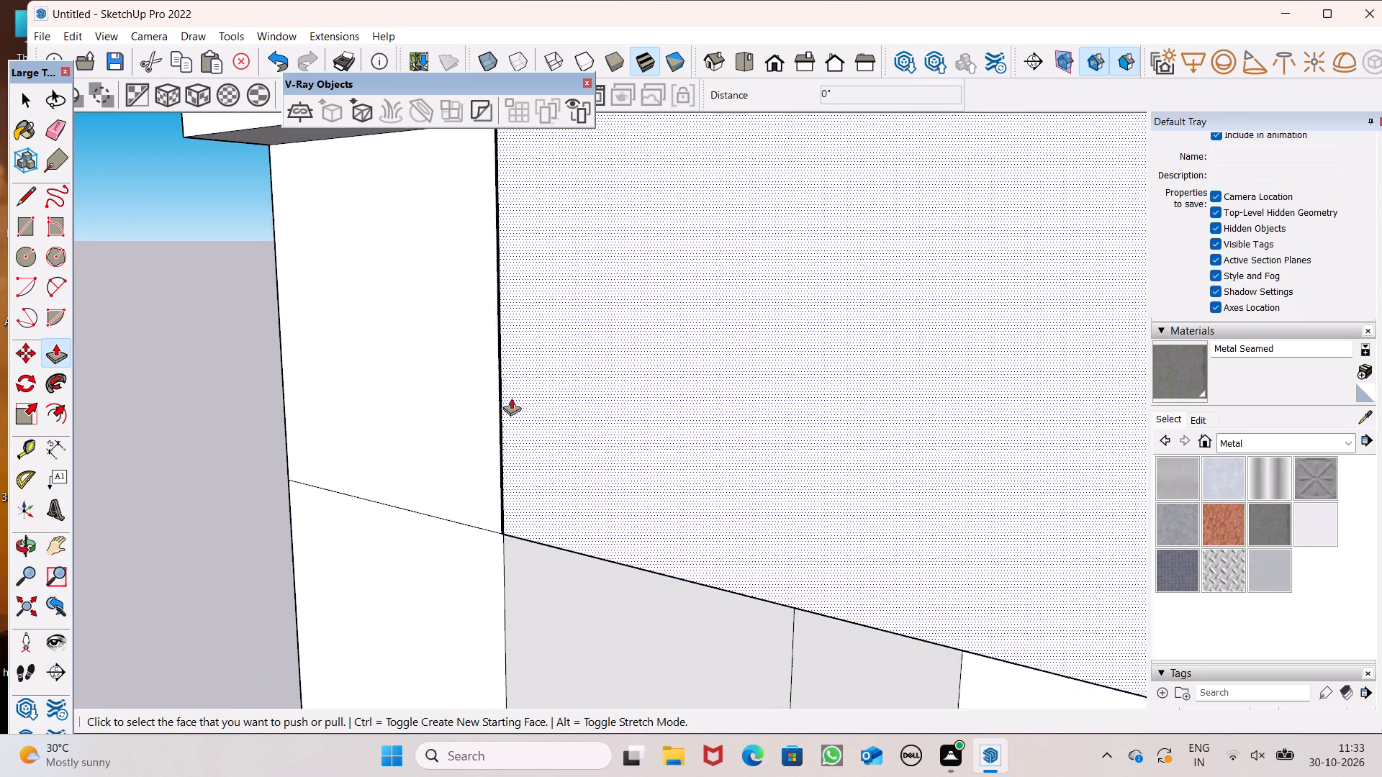
{"action": "scroll", "coordinate": [525, 398], "scroll_direction": "down", "scroll_amount": 3}
{"action": "middle_click_drag", "start_coordinate": [523, 457], "coordinate": [630, 418]}
{"action": "scroll", "coordinate": [599, 479], "scroll_direction": "up", "scroll_amount": 8}
{"action": "scroll", "coordinate": [477, 440], "scroll_direction": "up", "scroll_amount": 2}
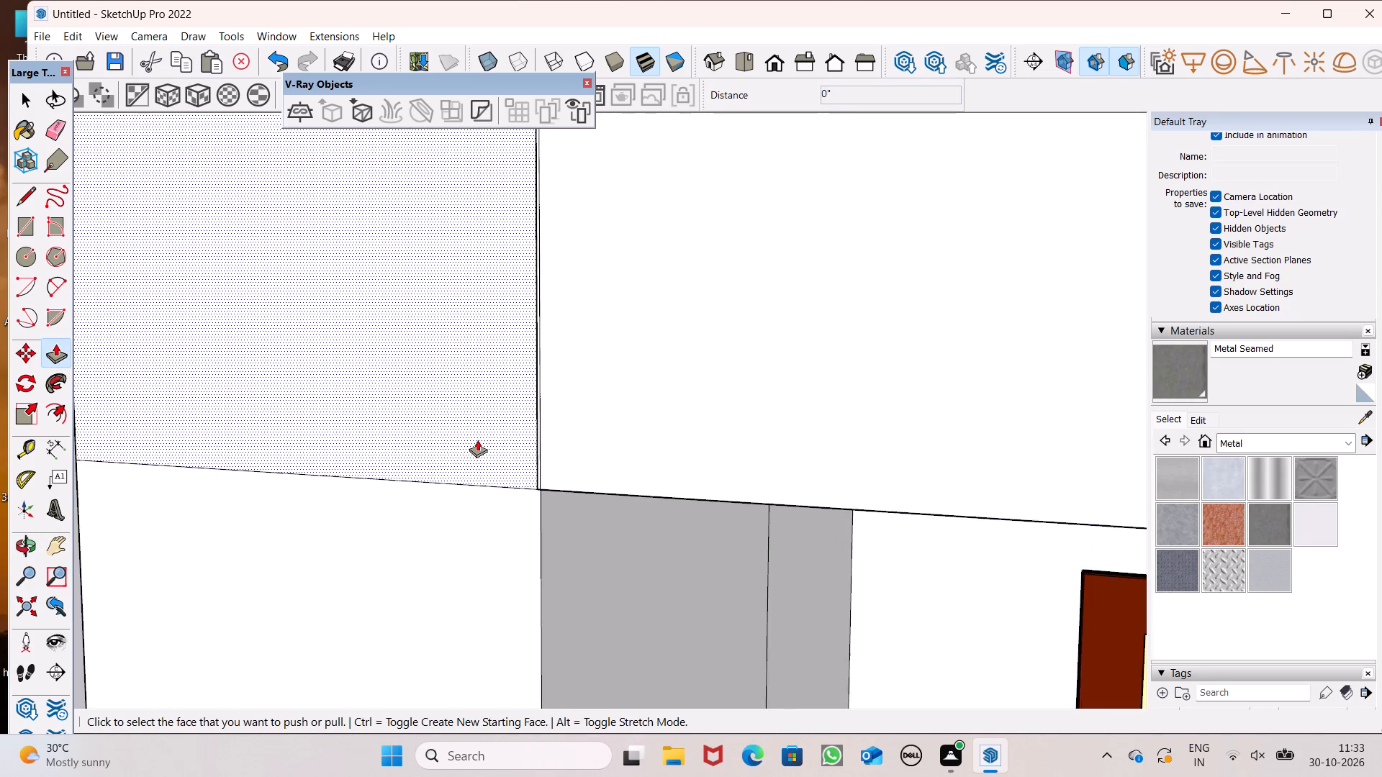
{"action": "scroll", "coordinate": [477, 440], "scroll_direction": "up", "scroll_amount": 6}
{"action": "scroll", "coordinate": [539, 475], "scroll_direction": "up", "scroll_amount": 9}
{"action": "scroll", "coordinate": [620, 481], "scroll_direction": "down", "scroll_amount": 7}
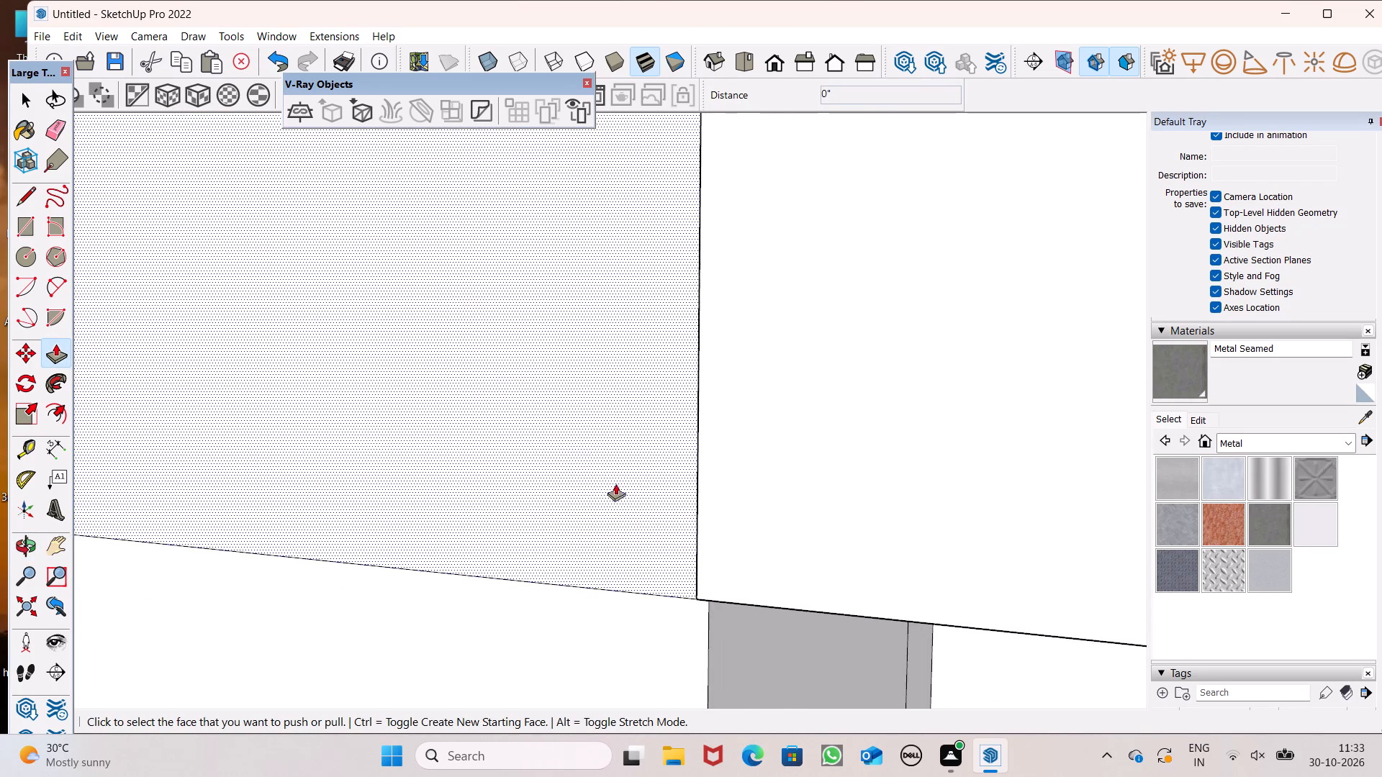
{"action": "scroll", "coordinate": [645, 494], "scroll_direction": "down", "scroll_amount": 2}
{"action": "middle_click_drag", "start_coordinate": [679, 511], "coordinate": [708, 302]}
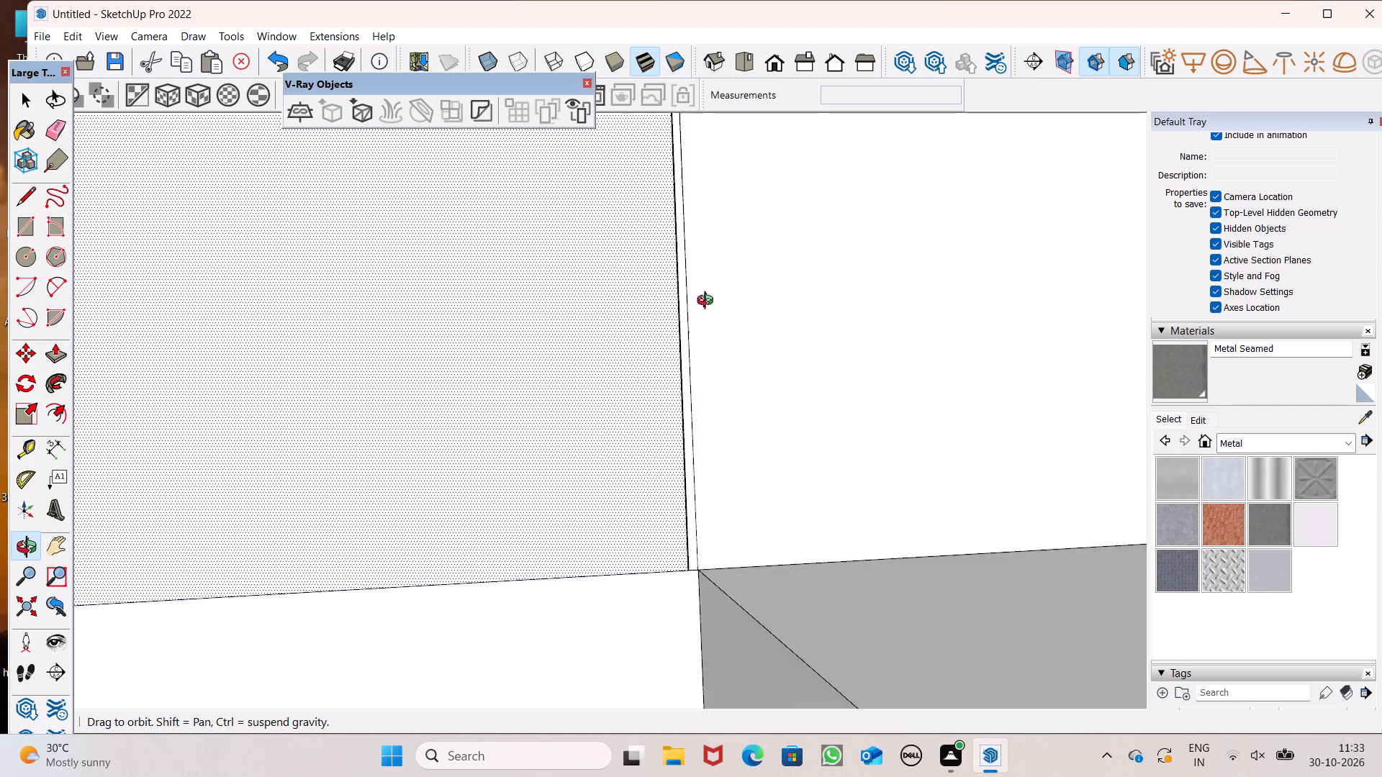
{"action": "middle_click_drag", "start_coordinate": [708, 302], "coordinate": [741, 211]}
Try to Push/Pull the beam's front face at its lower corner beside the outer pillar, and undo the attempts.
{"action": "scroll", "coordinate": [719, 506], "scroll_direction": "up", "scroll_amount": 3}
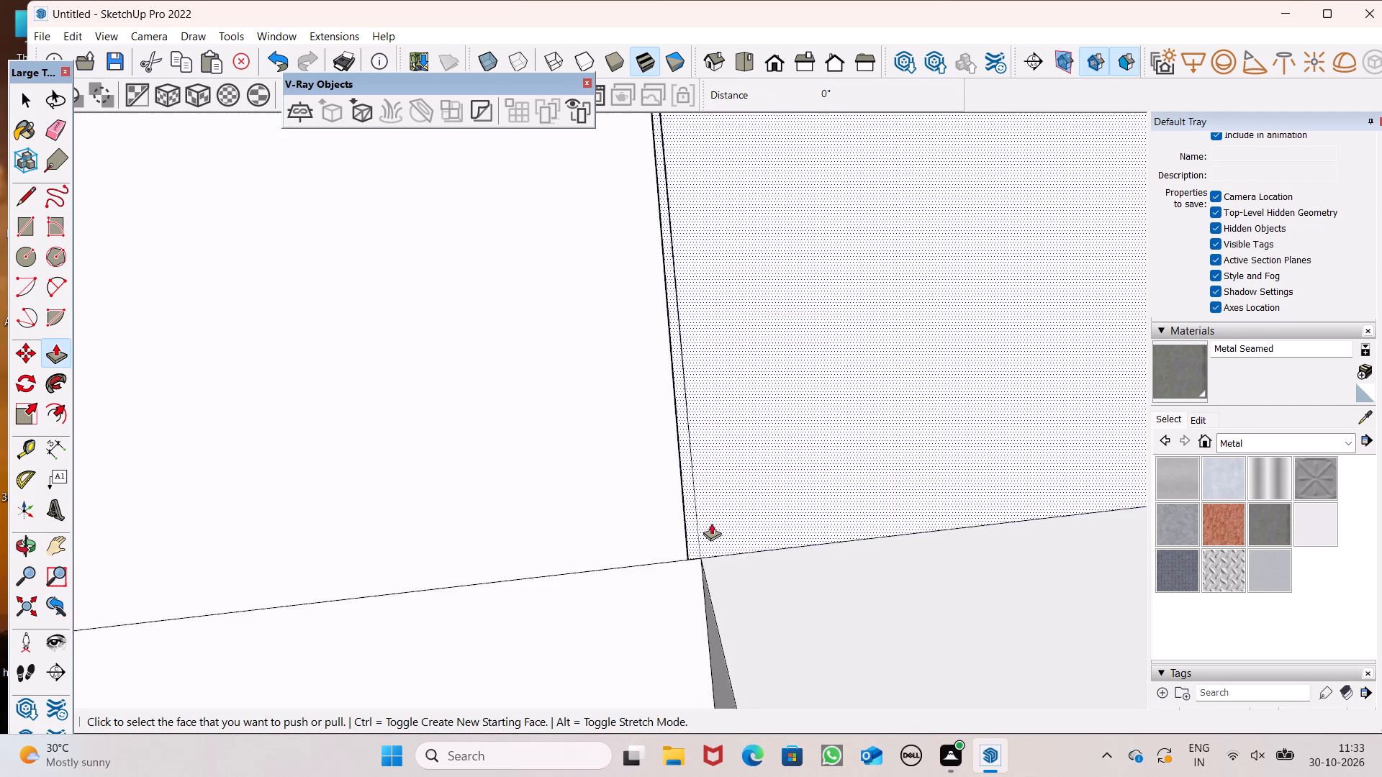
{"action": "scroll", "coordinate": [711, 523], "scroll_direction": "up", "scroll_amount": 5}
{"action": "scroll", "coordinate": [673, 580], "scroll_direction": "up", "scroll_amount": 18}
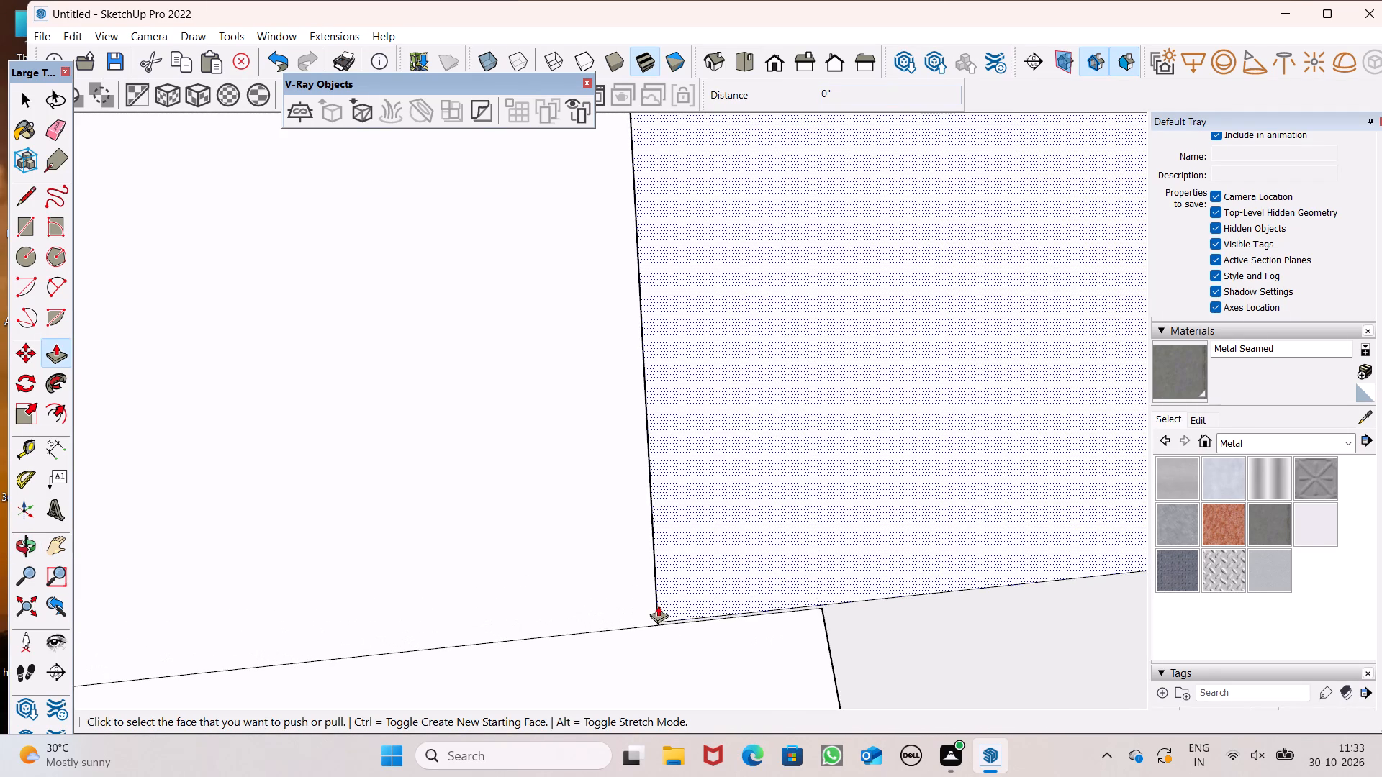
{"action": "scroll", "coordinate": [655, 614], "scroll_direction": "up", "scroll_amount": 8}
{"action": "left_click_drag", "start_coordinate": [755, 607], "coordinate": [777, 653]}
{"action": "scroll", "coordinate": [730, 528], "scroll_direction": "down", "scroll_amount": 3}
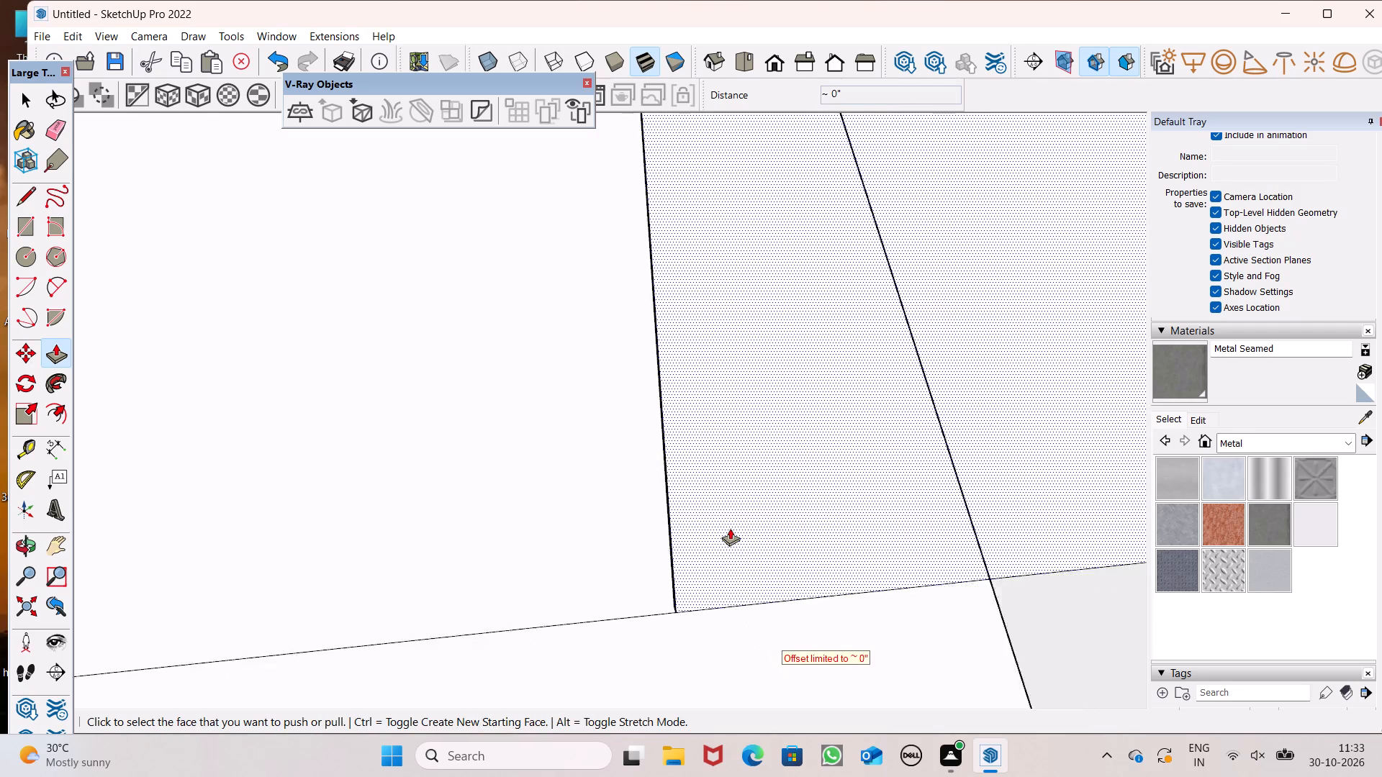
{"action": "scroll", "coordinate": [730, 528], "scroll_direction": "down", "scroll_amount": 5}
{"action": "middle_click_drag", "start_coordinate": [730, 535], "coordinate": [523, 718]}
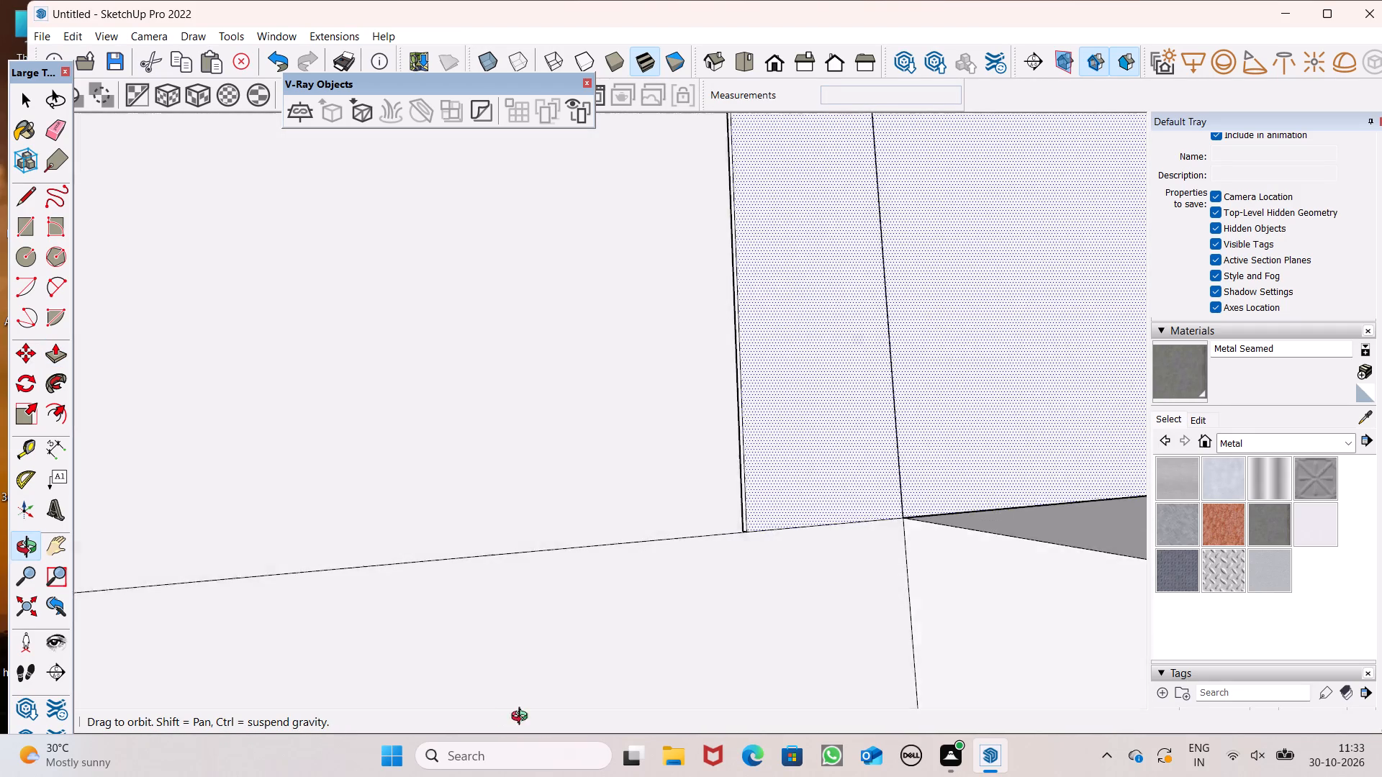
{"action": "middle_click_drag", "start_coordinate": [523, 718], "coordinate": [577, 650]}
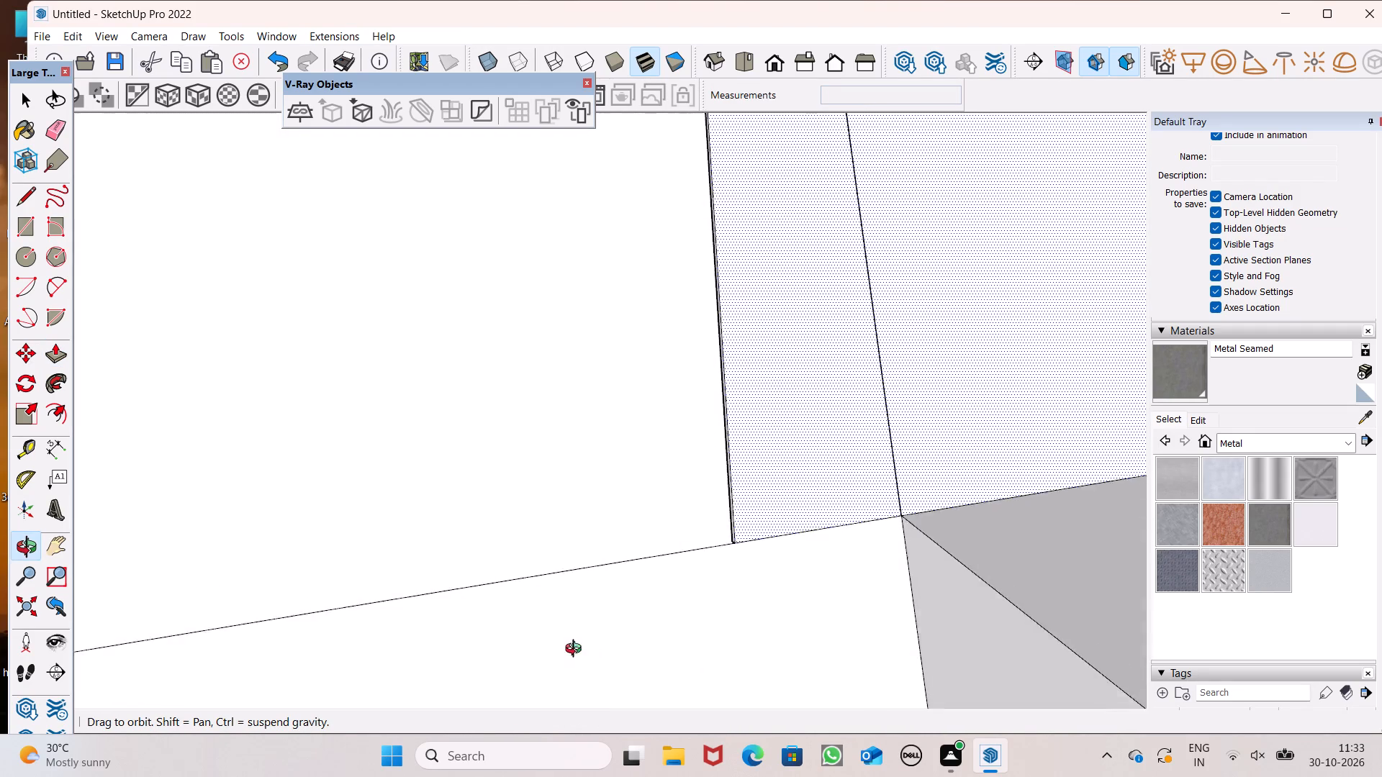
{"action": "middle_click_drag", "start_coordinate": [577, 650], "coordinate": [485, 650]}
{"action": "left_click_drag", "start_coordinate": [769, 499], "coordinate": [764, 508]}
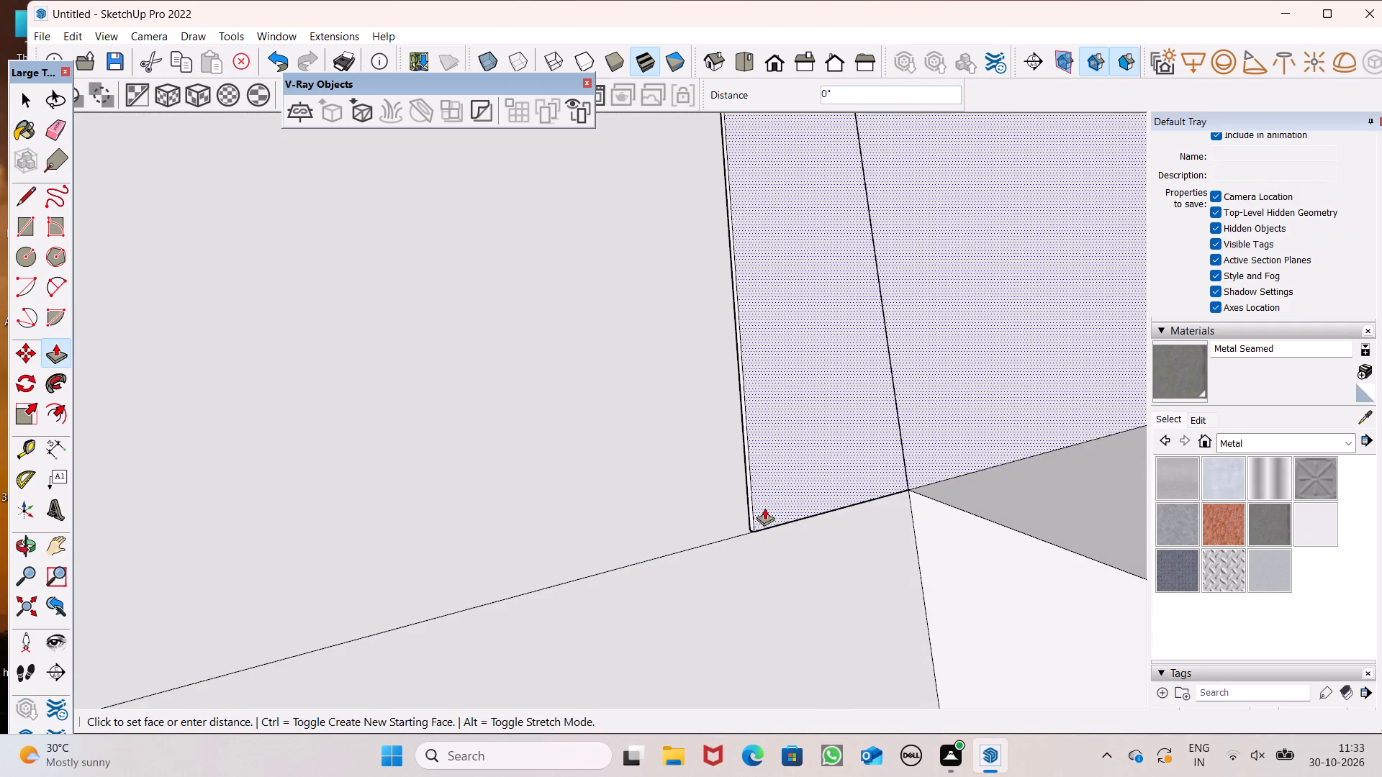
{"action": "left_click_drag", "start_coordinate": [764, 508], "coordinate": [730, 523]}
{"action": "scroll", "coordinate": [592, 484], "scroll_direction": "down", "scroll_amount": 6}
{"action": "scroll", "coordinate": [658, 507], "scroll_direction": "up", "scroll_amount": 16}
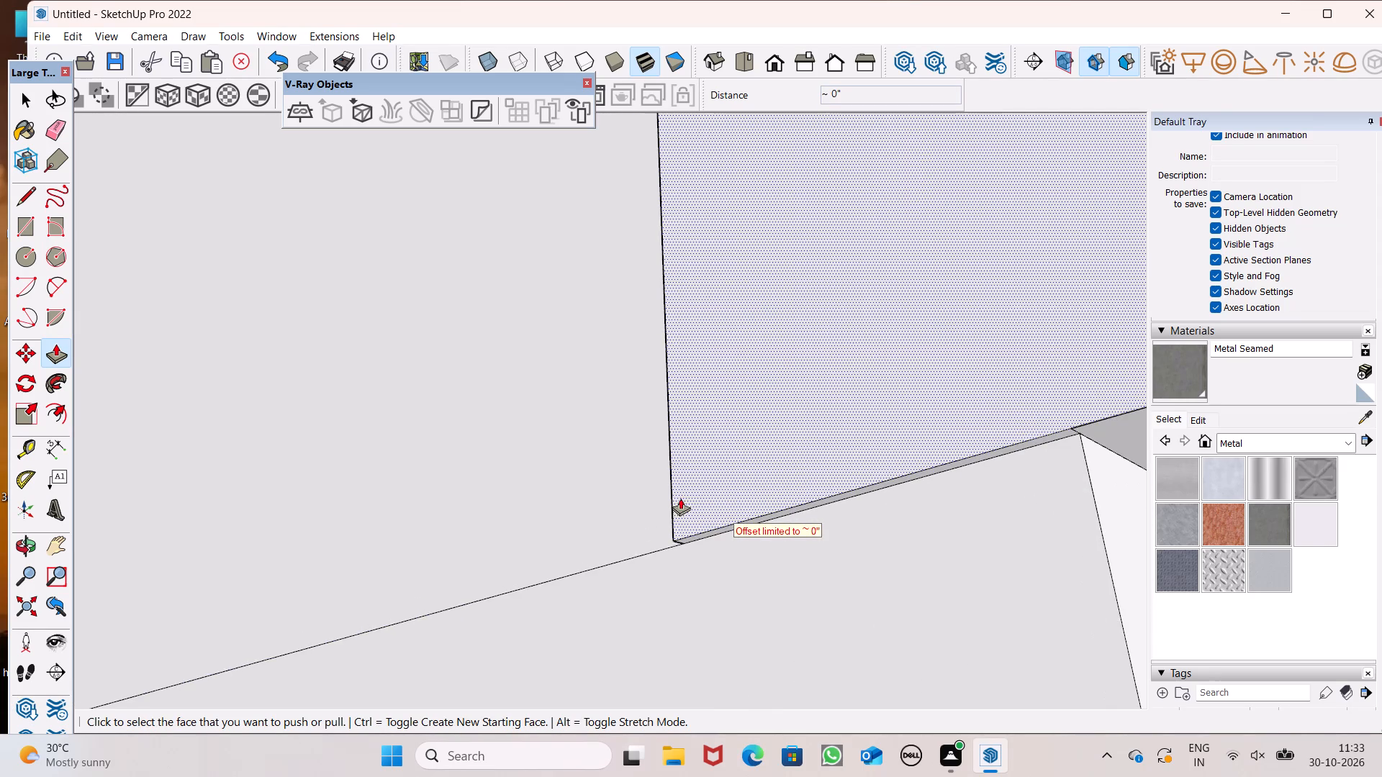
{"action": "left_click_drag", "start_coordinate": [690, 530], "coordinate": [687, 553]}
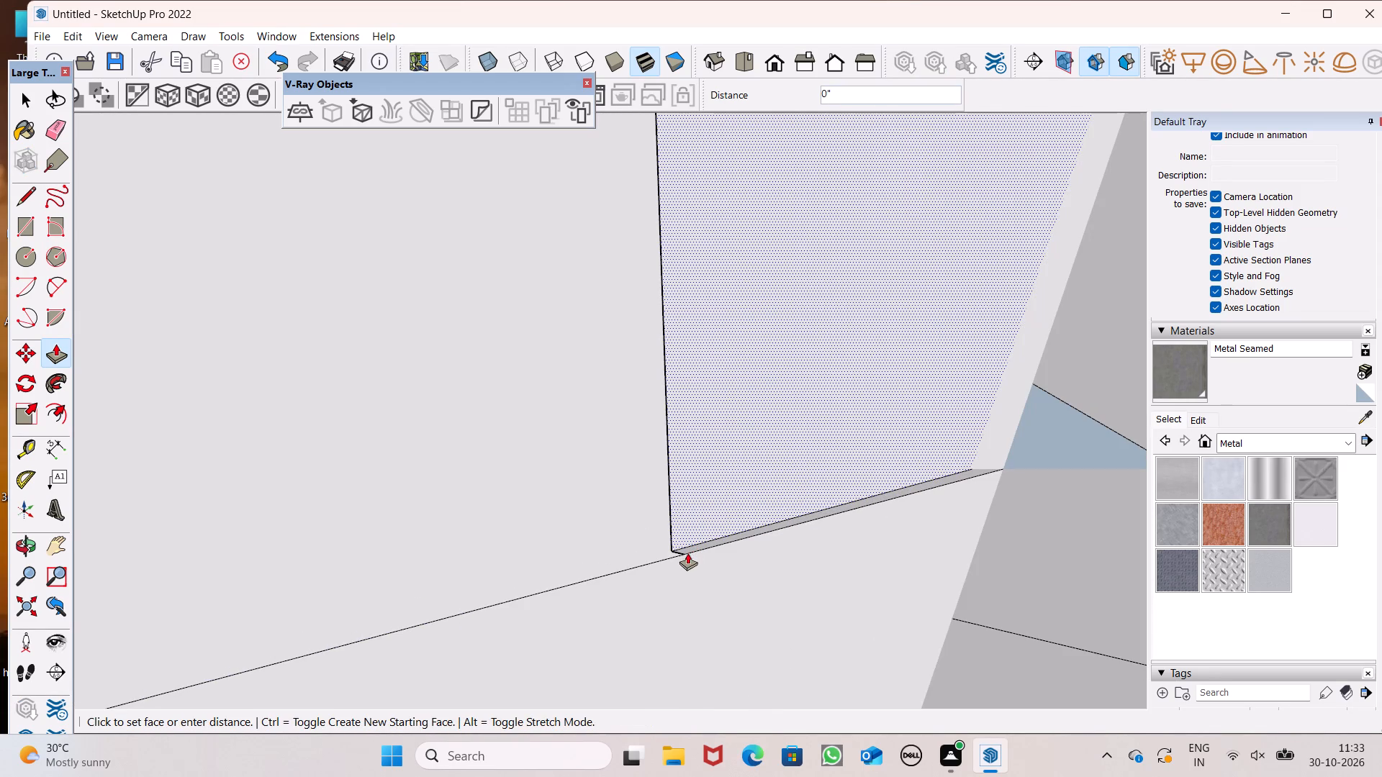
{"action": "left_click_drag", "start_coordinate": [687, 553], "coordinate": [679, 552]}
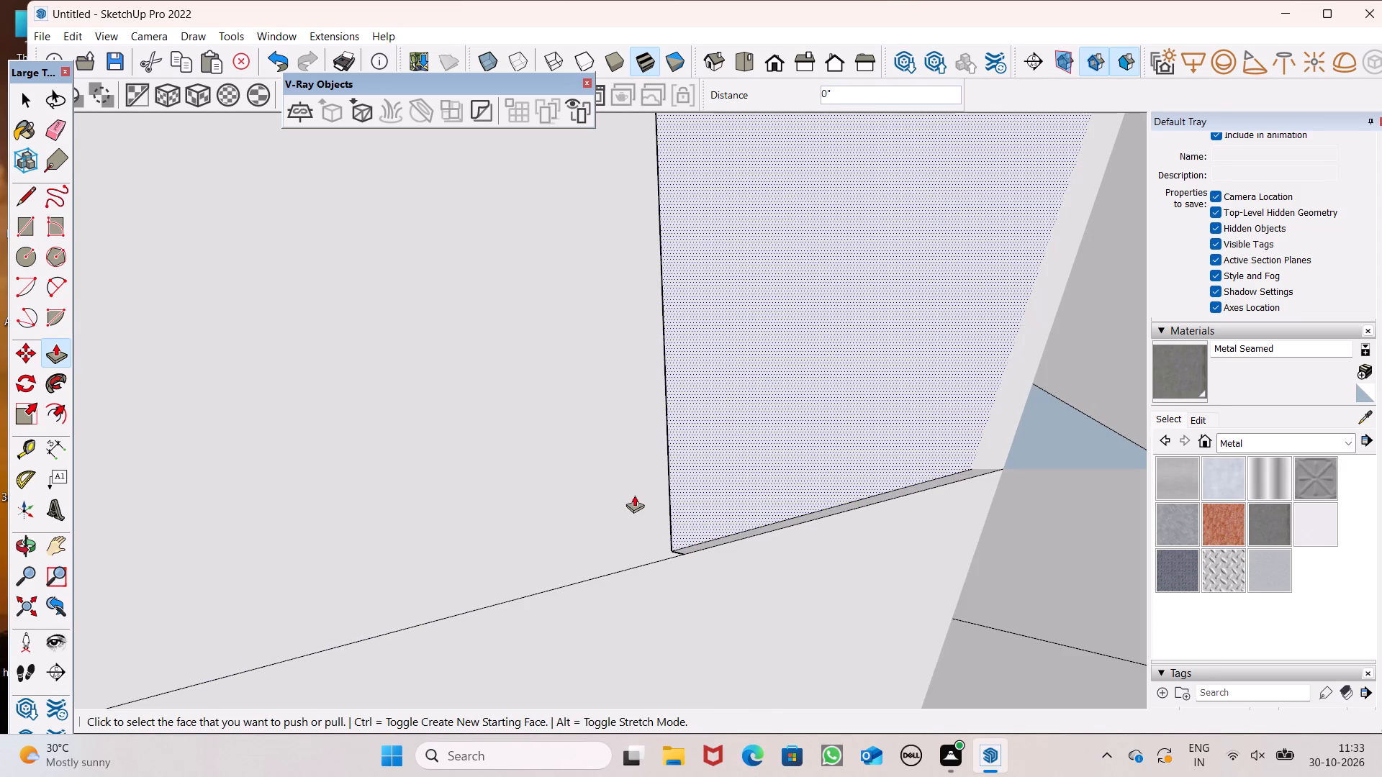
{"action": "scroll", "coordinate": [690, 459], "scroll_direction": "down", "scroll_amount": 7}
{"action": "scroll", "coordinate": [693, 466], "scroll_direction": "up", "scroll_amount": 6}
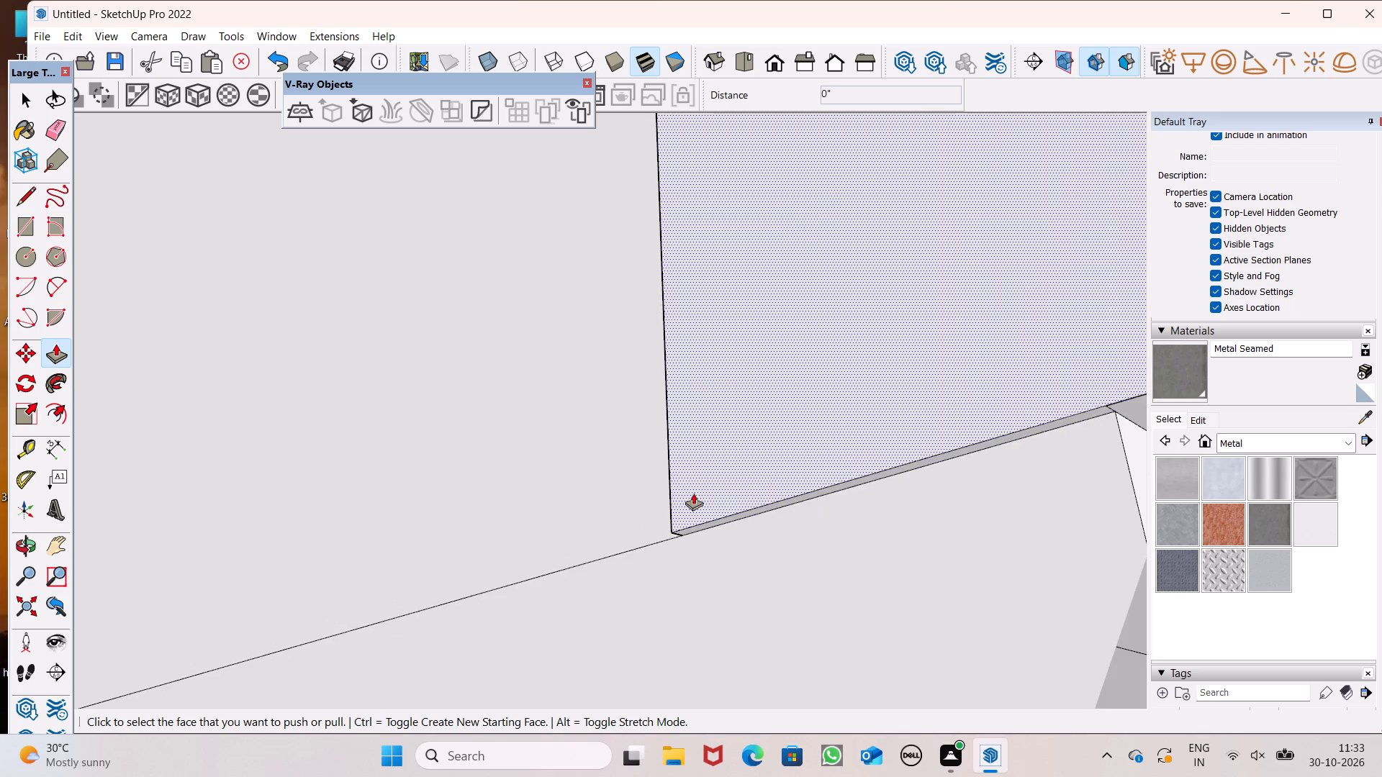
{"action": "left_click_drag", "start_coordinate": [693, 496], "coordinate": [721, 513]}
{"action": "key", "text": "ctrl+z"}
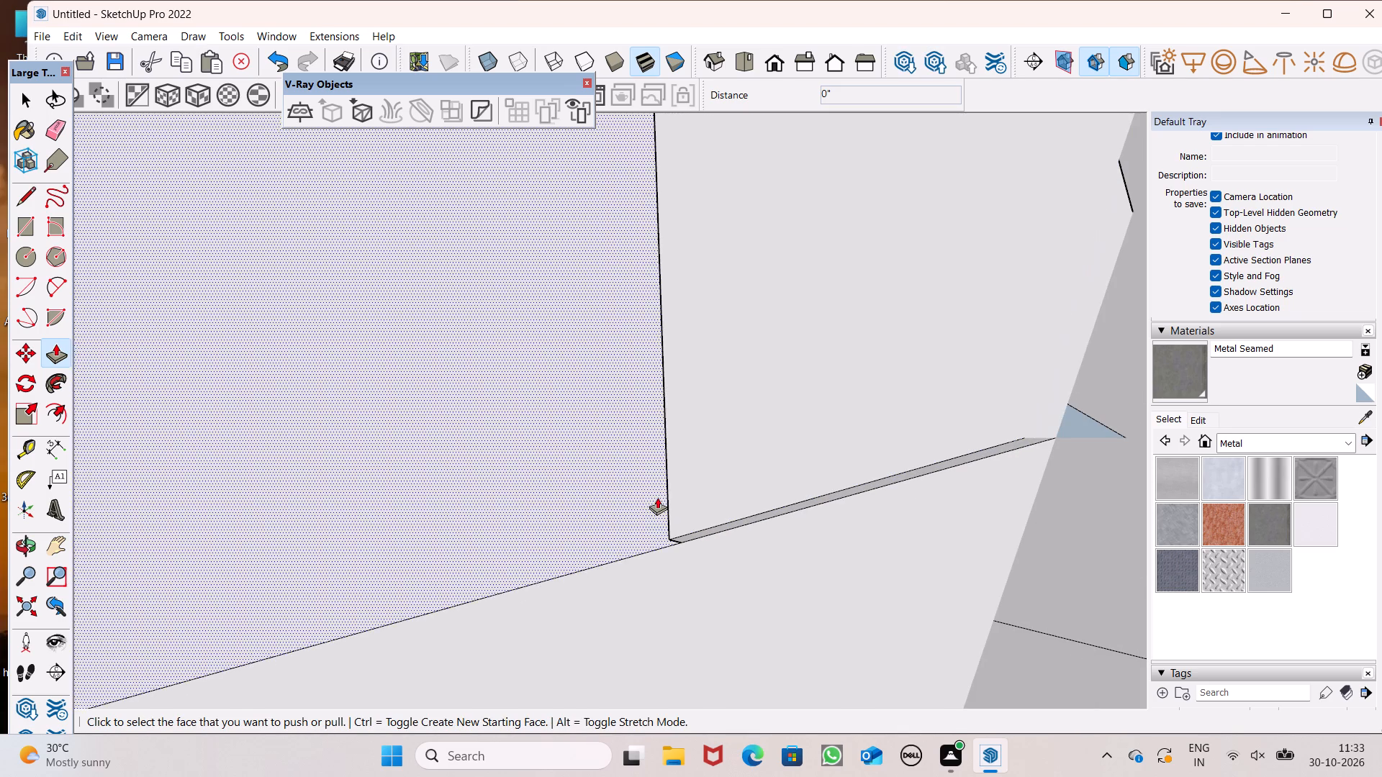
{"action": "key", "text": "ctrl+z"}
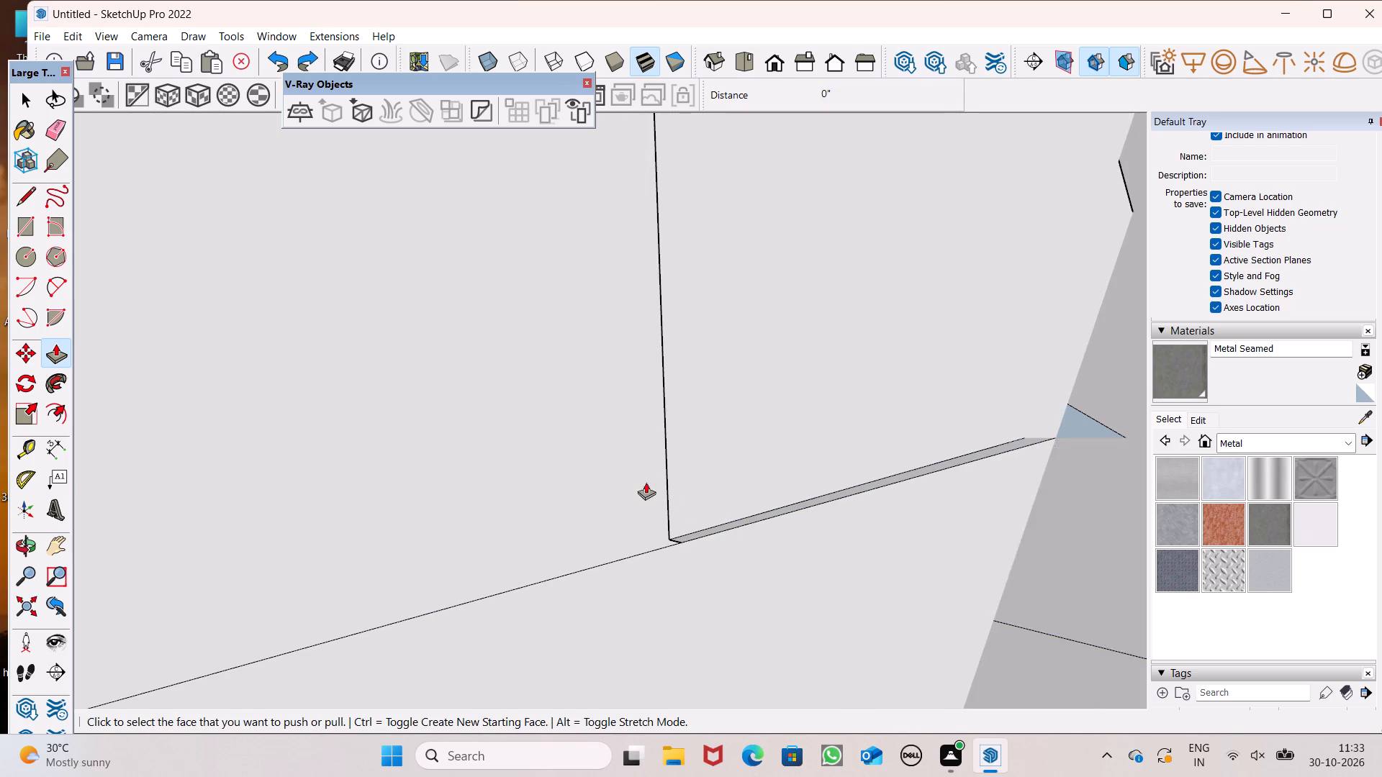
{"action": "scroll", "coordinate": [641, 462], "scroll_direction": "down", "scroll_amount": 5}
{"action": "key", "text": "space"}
Examine the front of the house and the roof band's corner above the outer pillar.
{"action": "scroll", "coordinate": [754, 276], "scroll_direction": "down", "scroll_amount": 8}
{"action": "scroll", "coordinate": [748, 427], "scroll_direction": "down", "scroll_amount": 11}
{"action": "middle_click_drag", "start_coordinate": [757, 400], "coordinate": [954, 604]}
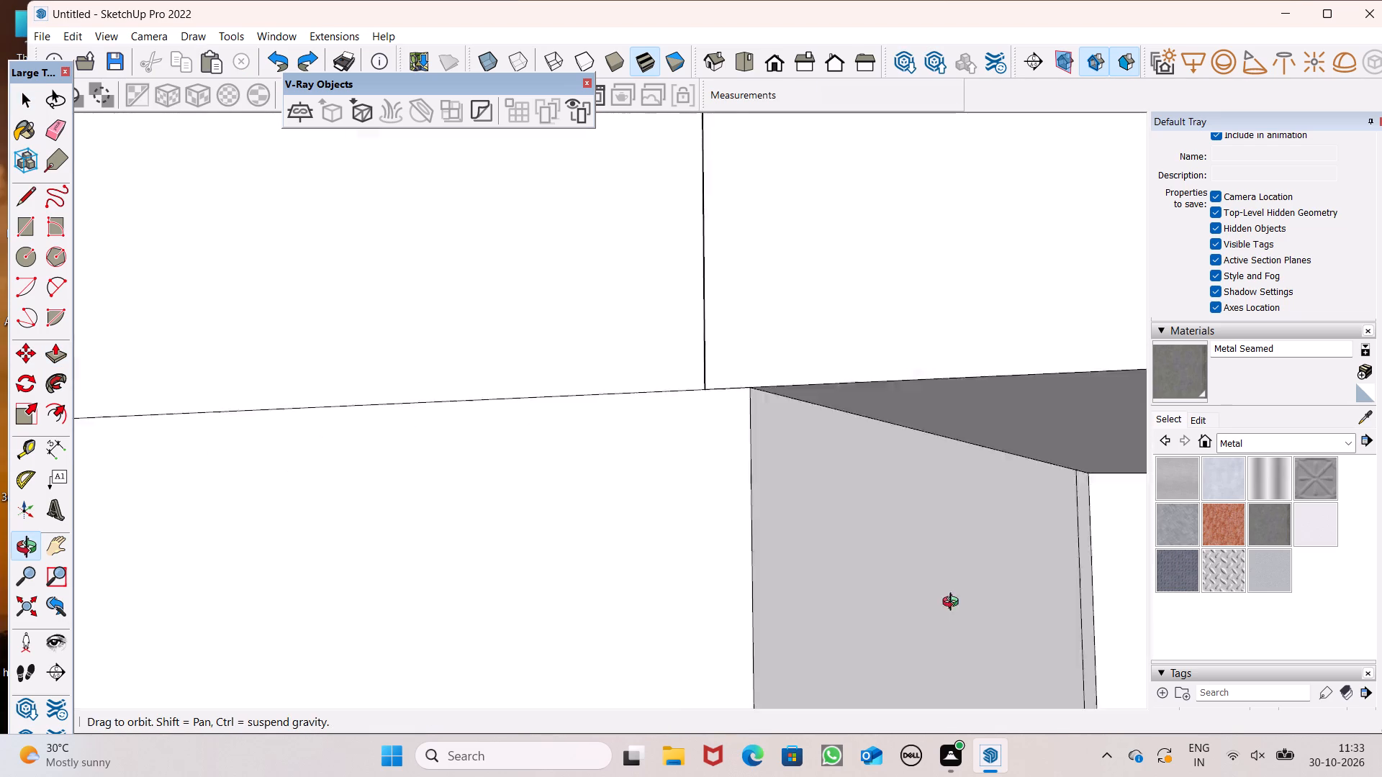
{"action": "middle_click_drag", "start_coordinate": [954, 604], "coordinate": [1029, 694]}
{"action": "scroll", "coordinate": [1029, 703], "scroll_direction": "up", "scroll_amount": 1}
{"action": "scroll", "coordinate": [711, 393], "scroll_direction": "down", "scroll_amount": 6}
{"action": "scroll", "coordinate": [772, 283], "scroll_direction": "down", "scroll_amount": 12}
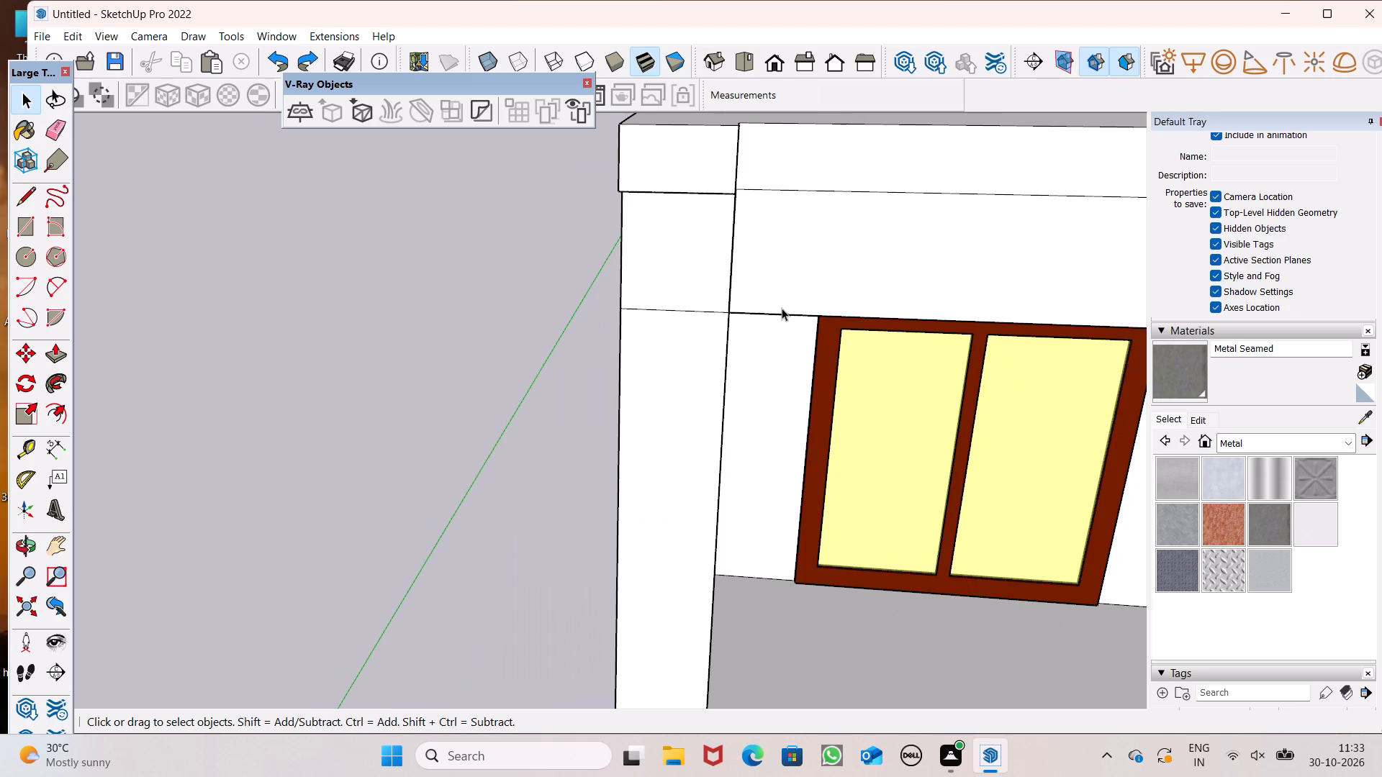
{"action": "scroll", "coordinate": [782, 308], "scroll_direction": "down", "scroll_amount": 11}
{"action": "scroll", "coordinate": [724, 371], "scroll_direction": "down", "scroll_amount": 6}
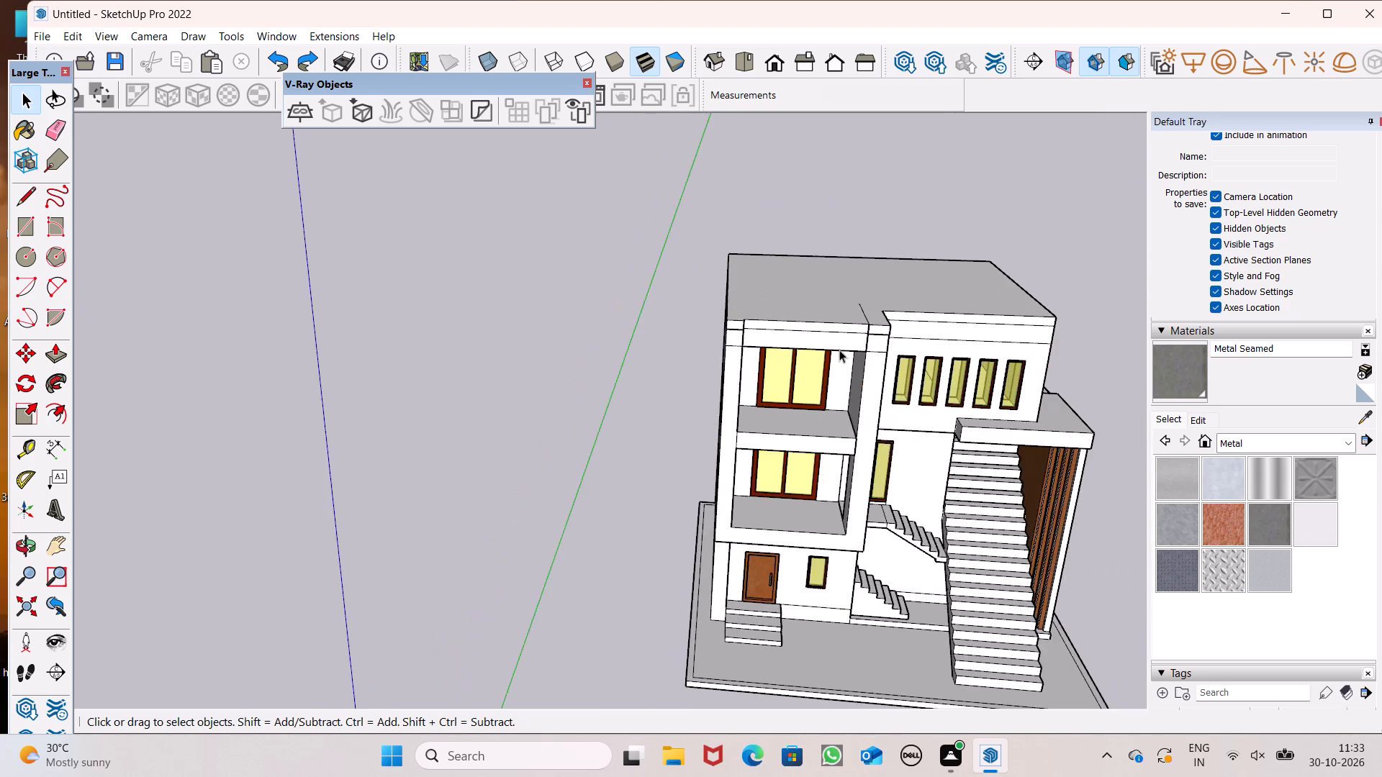
{"action": "scroll", "coordinate": [815, 358], "scroll_direction": "up", "scroll_amount": 2}
{"action": "scroll", "coordinate": [813, 358], "scroll_direction": "down", "scroll_amount": 1}
{"action": "scroll", "coordinate": [813, 358], "scroll_direction": "up", "scroll_amount": 13}
{"action": "scroll", "coordinate": [604, 245], "scroll_direction": "up", "scroll_amount": 8}
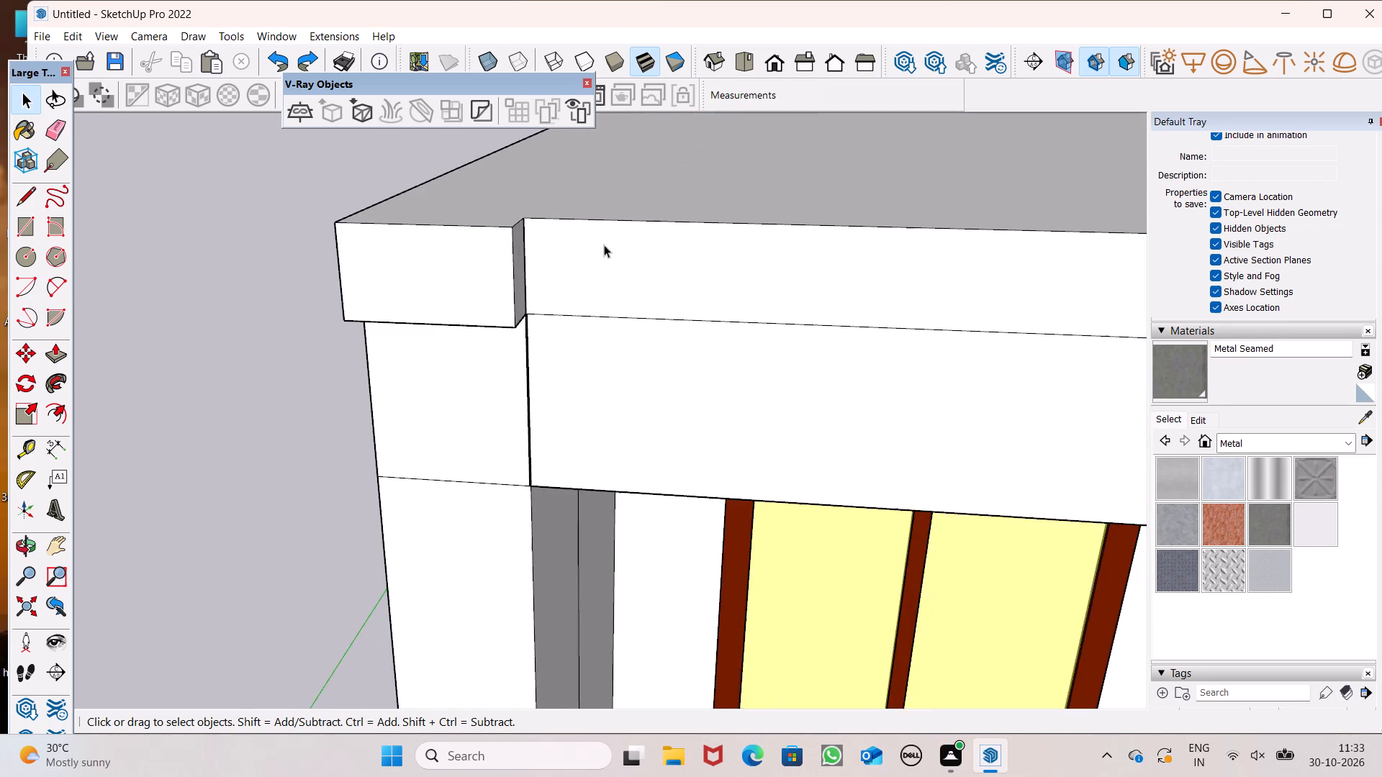
Examine the underside and inner side of the outer corner block where it meets the roof band above the top balcony.
{"action": "middle_click_drag", "start_coordinate": [566, 215], "coordinate": [608, 0]}
{"action": "scroll", "coordinate": [608, 0], "scroll_direction": "up", "scroll_amount": 1}
{"action": "scroll", "coordinate": [569, 235], "scroll_direction": "up", "scroll_amount": 1}
{"action": "middle_click_drag", "start_coordinate": [569, 235], "coordinate": [574, 232]}
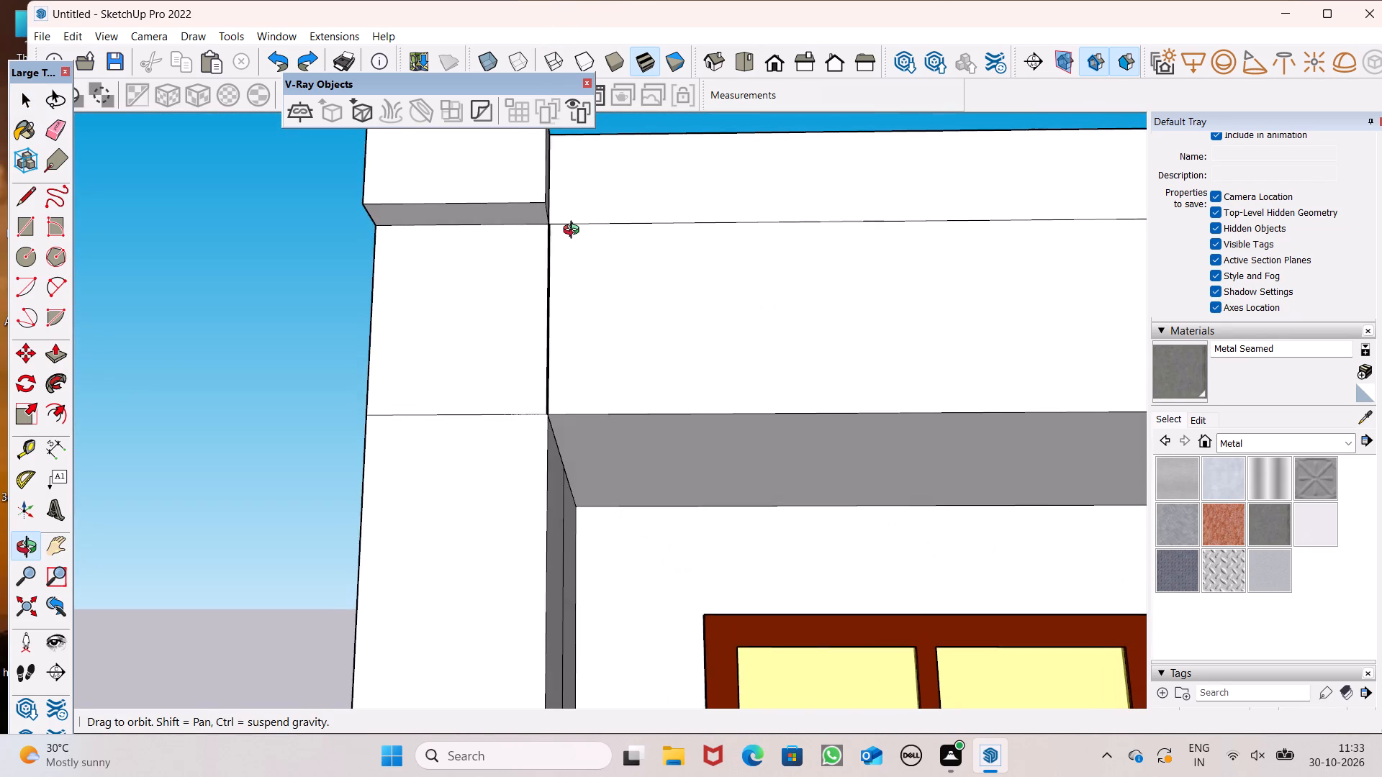
{"action": "middle_click_drag", "start_coordinate": [574, 232], "coordinate": [565, 232]}
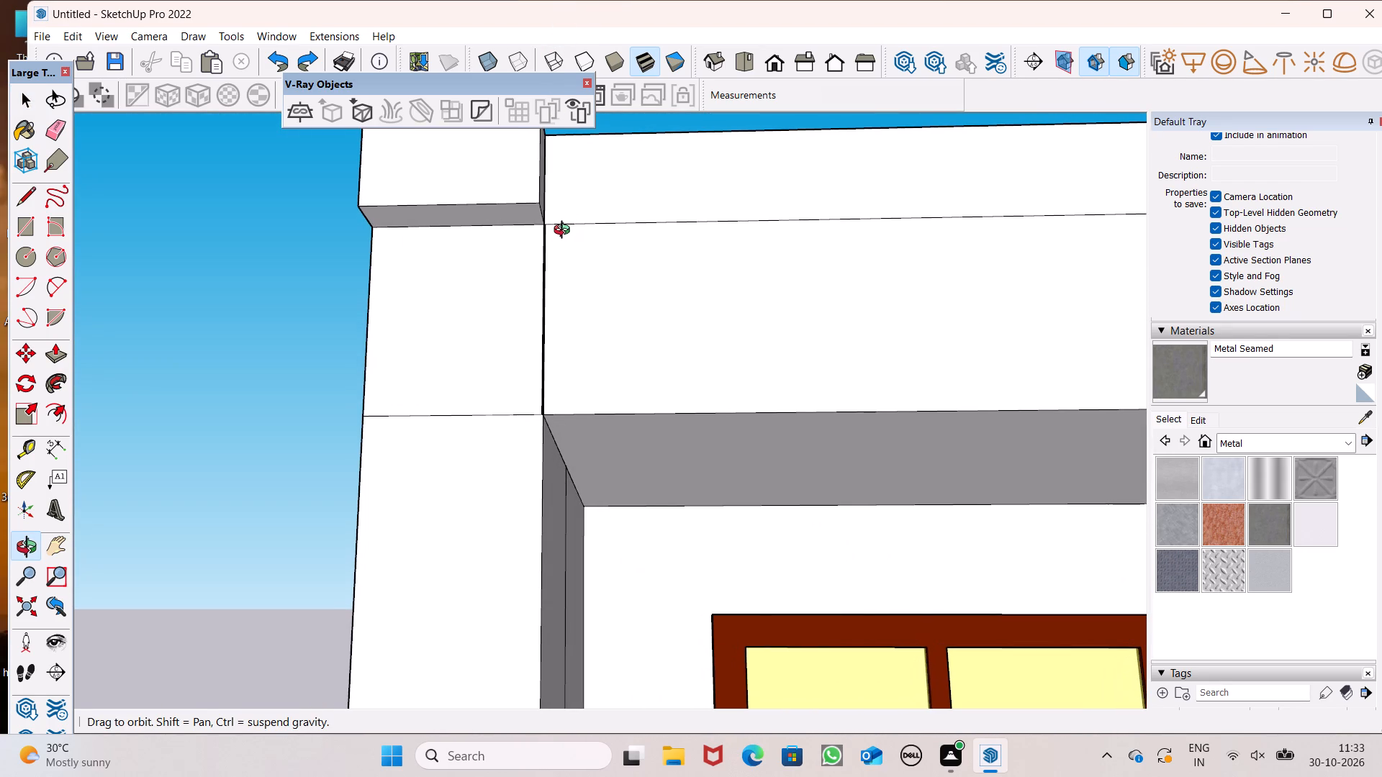
{"action": "middle_click_drag", "start_coordinate": [565, 232], "coordinate": [458, 297]}
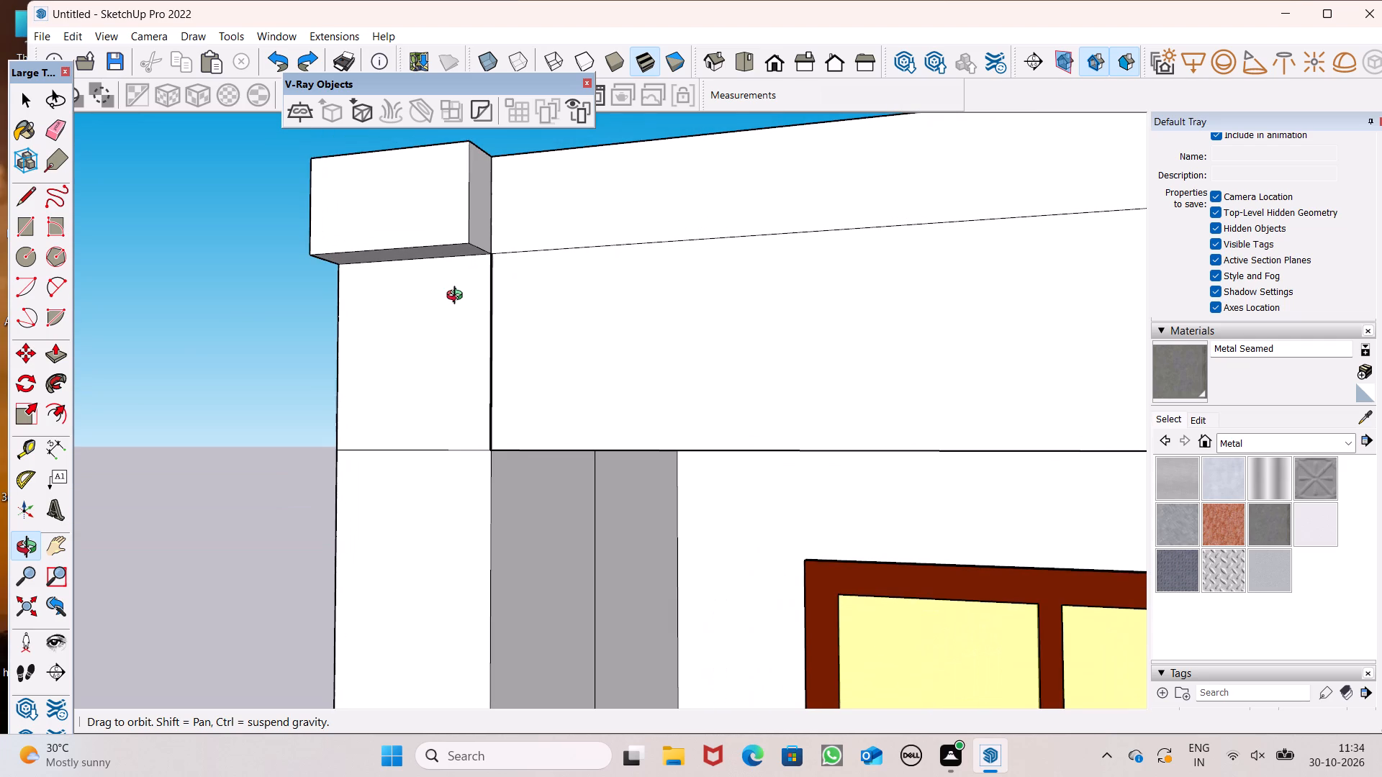
{"action": "middle_click_drag", "start_coordinate": [458, 297], "coordinate": [433, 250]}
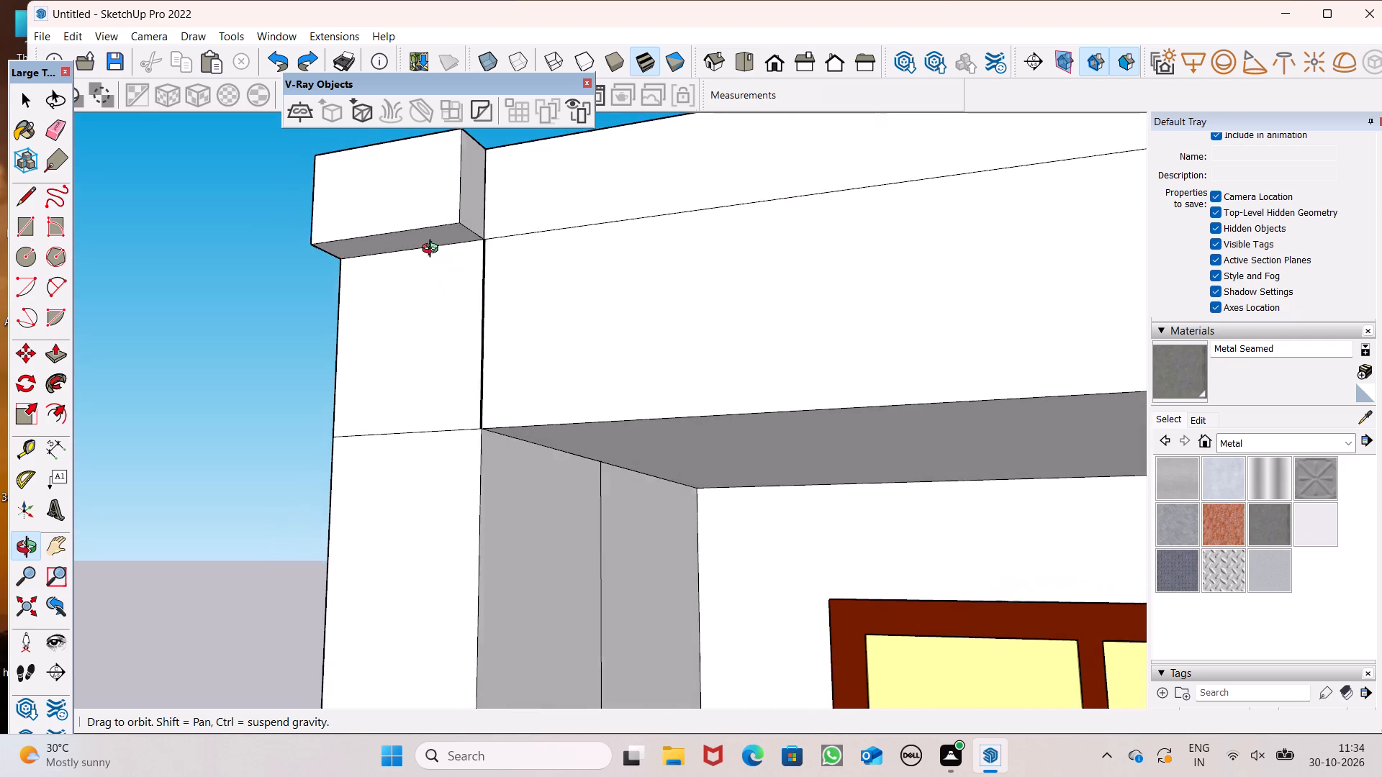
{"action": "middle_click_drag", "start_coordinate": [433, 250], "coordinate": [430, 252]}
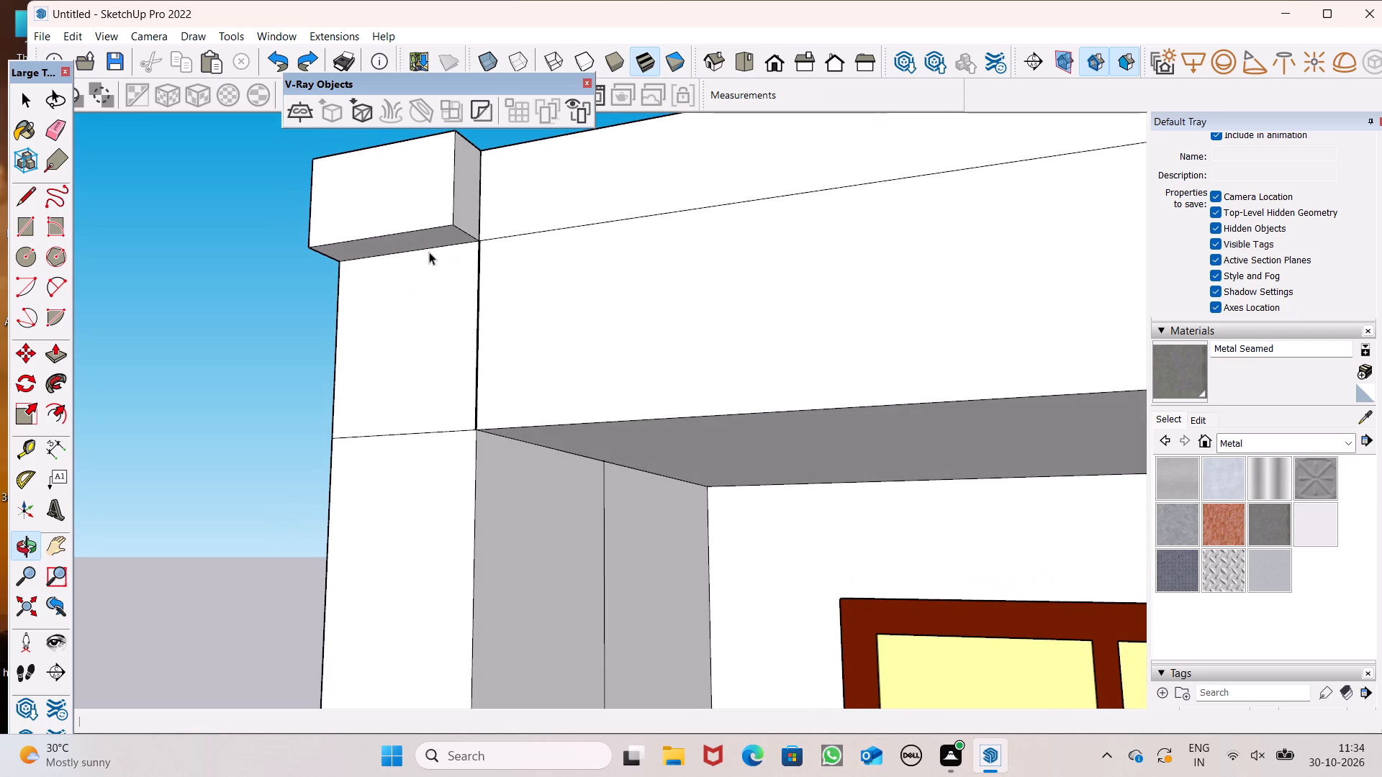
{"action": "scroll", "coordinate": [525, 257], "scroll_direction": "up", "scroll_amount": 4}
{"action": "scroll", "coordinate": [525, 257], "scroll_direction": "down", "scroll_amount": 2}
{"action": "middle_click_drag", "start_coordinate": [534, 269], "coordinate": [536, 274]}
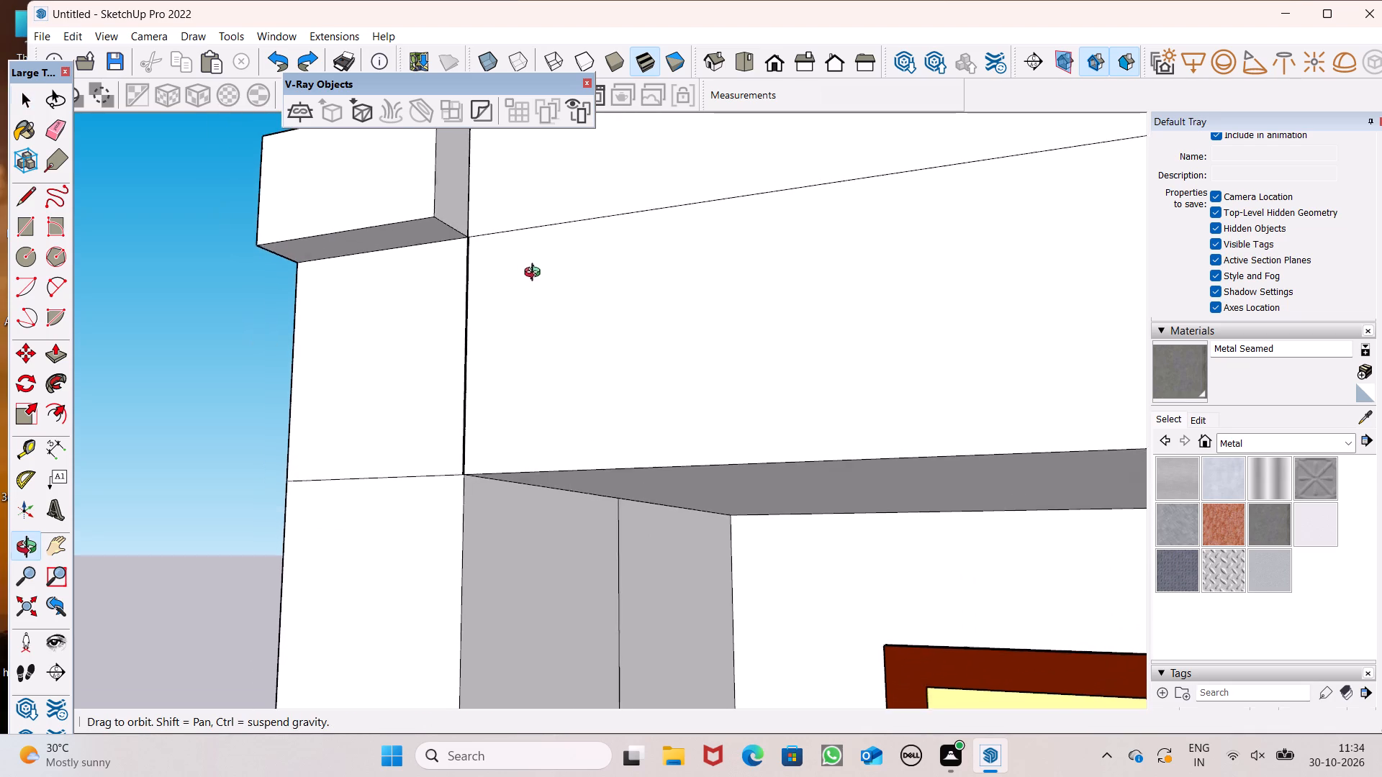
{"action": "middle_click_drag", "start_coordinate": [536, 274], "coordinate": [504, 330]}
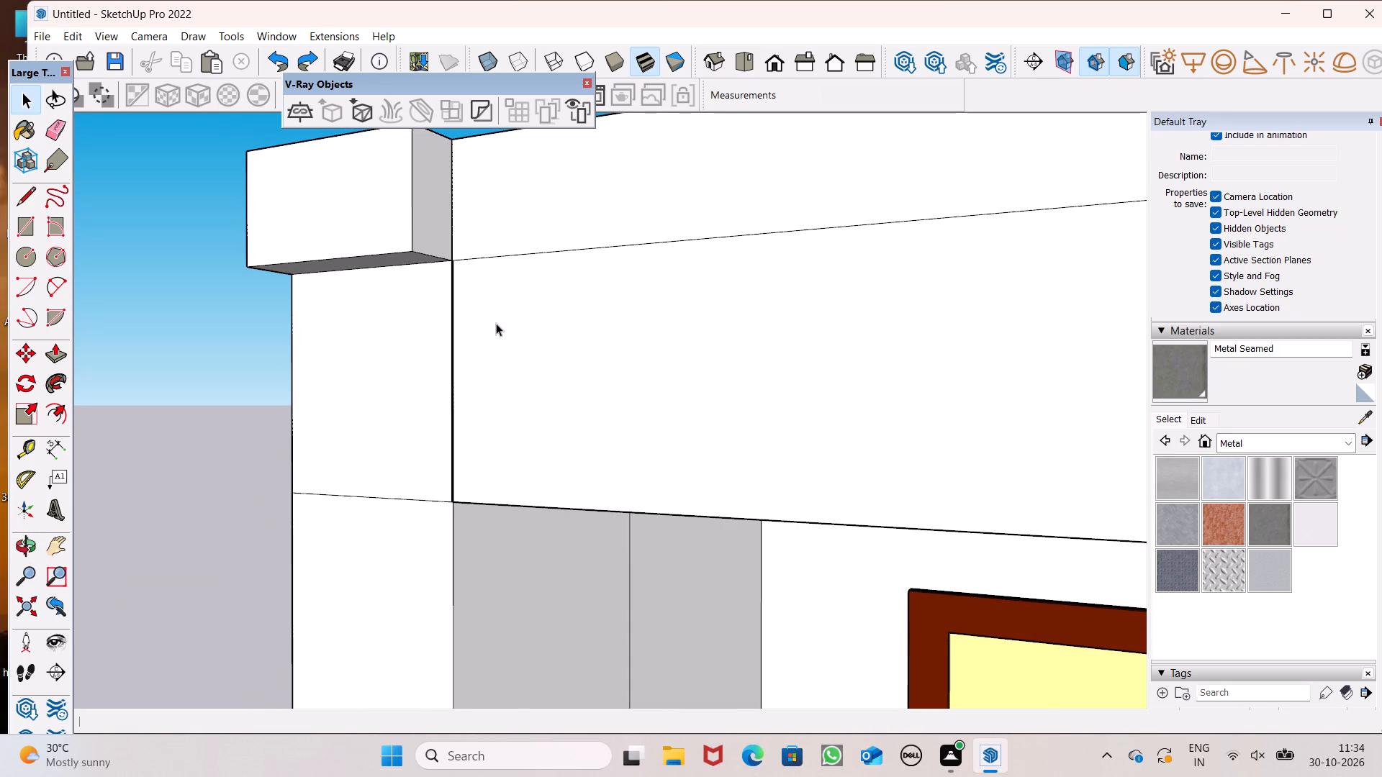
Examine at close range the seam where the outer pillar, its corner block and the beam meet.
{"action": "scroll", "coordinate": [496, 323], "scroll_direction": "up", "scroll_amount": 7}
{"action": "scroll", "coordinate": [389, 168], "scroll_direction": "up", "scroll_amount": 14}
{"action": "scroll", "coordinate": [446, 242], "scroll_direction": "up", "scroll_amount": 1}
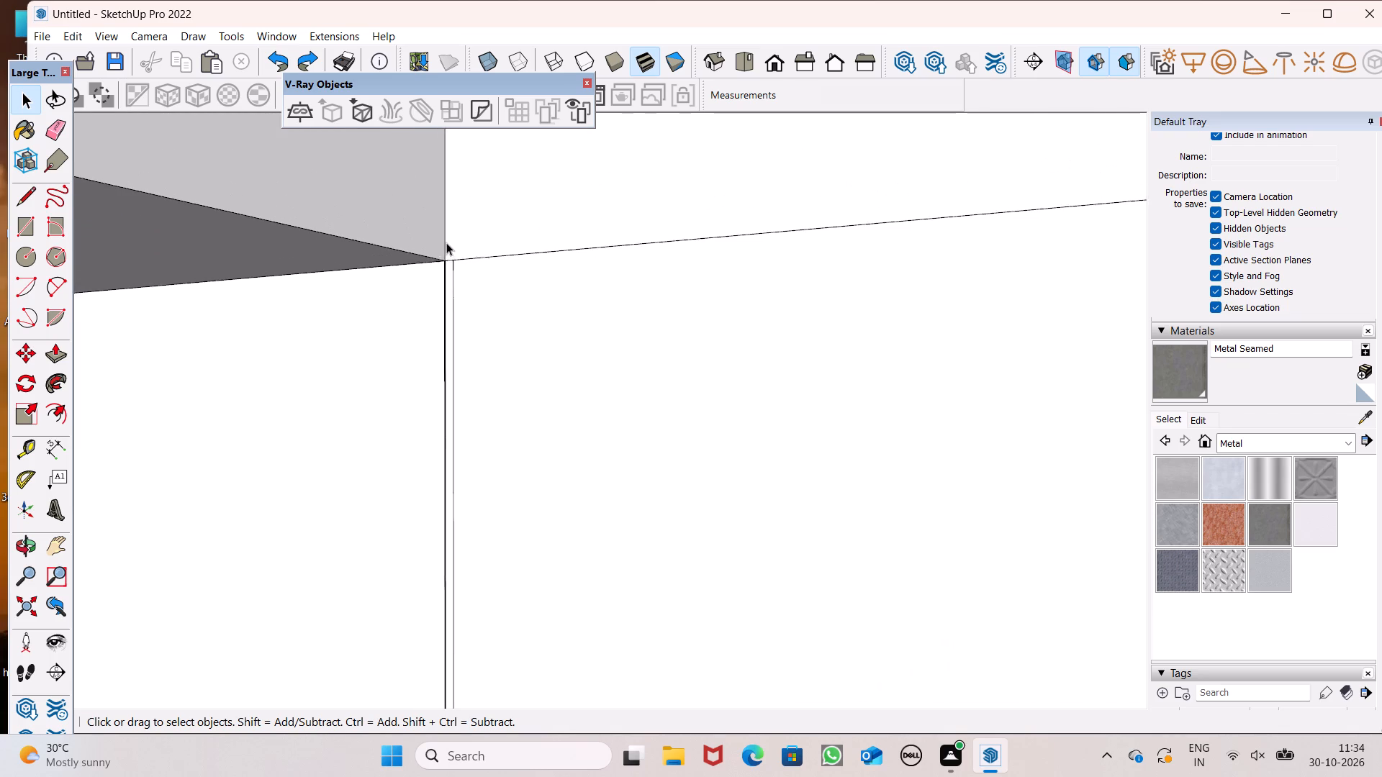
{"action": "scroll", "coordinate": [446, 242], "scroll_direction": "up", "scroll_amount": 16}
{"action": "middle_click_drag", "start_coordinate": [464, 321], "coordinate": [561, 375]}
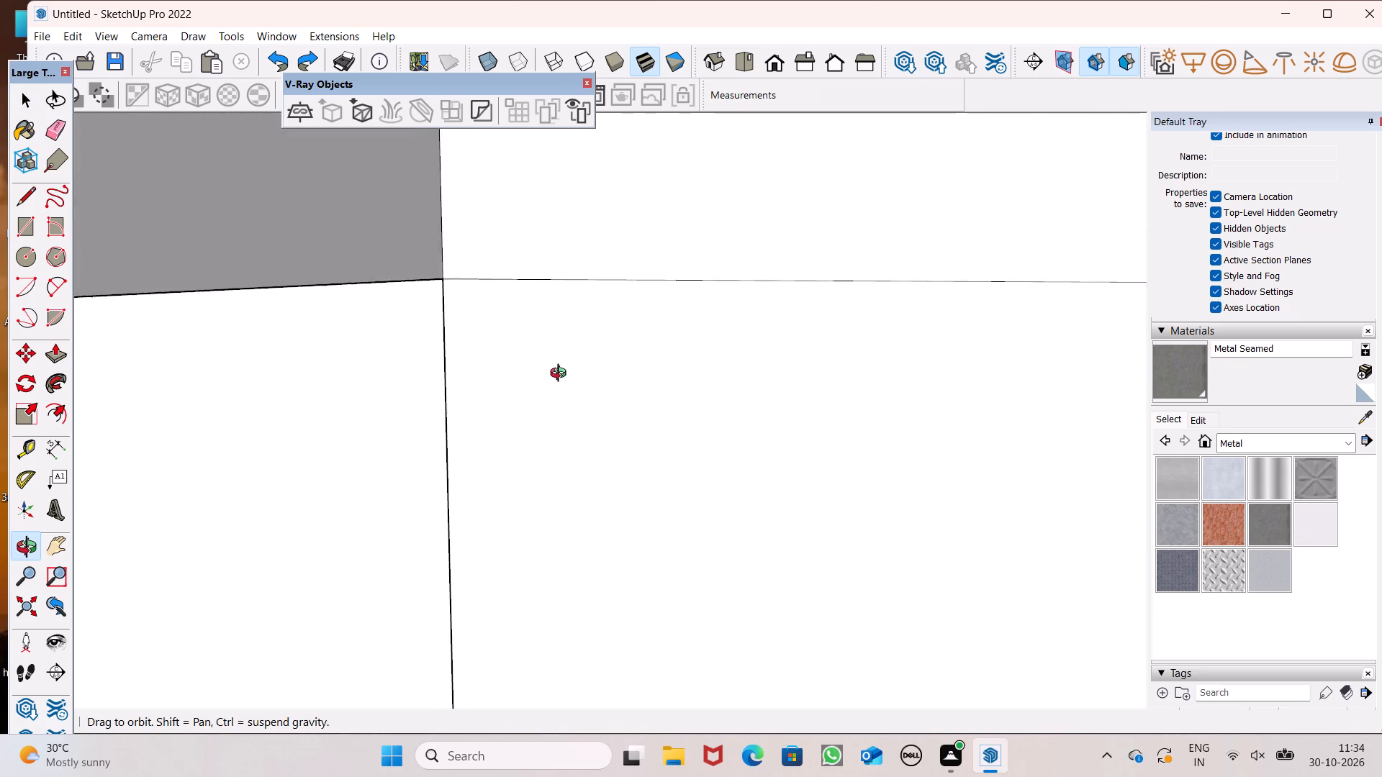
{"action": "middle_click_drag", "start_coordinate": [561, 375], "coordinate": [606, 327]}
{"action": "middle_click", "coordinate": [606, 327]}
{"action": "scroll", "coordinate": [606, 327], "scroll_direction": "up", "scroll_amount": 1}
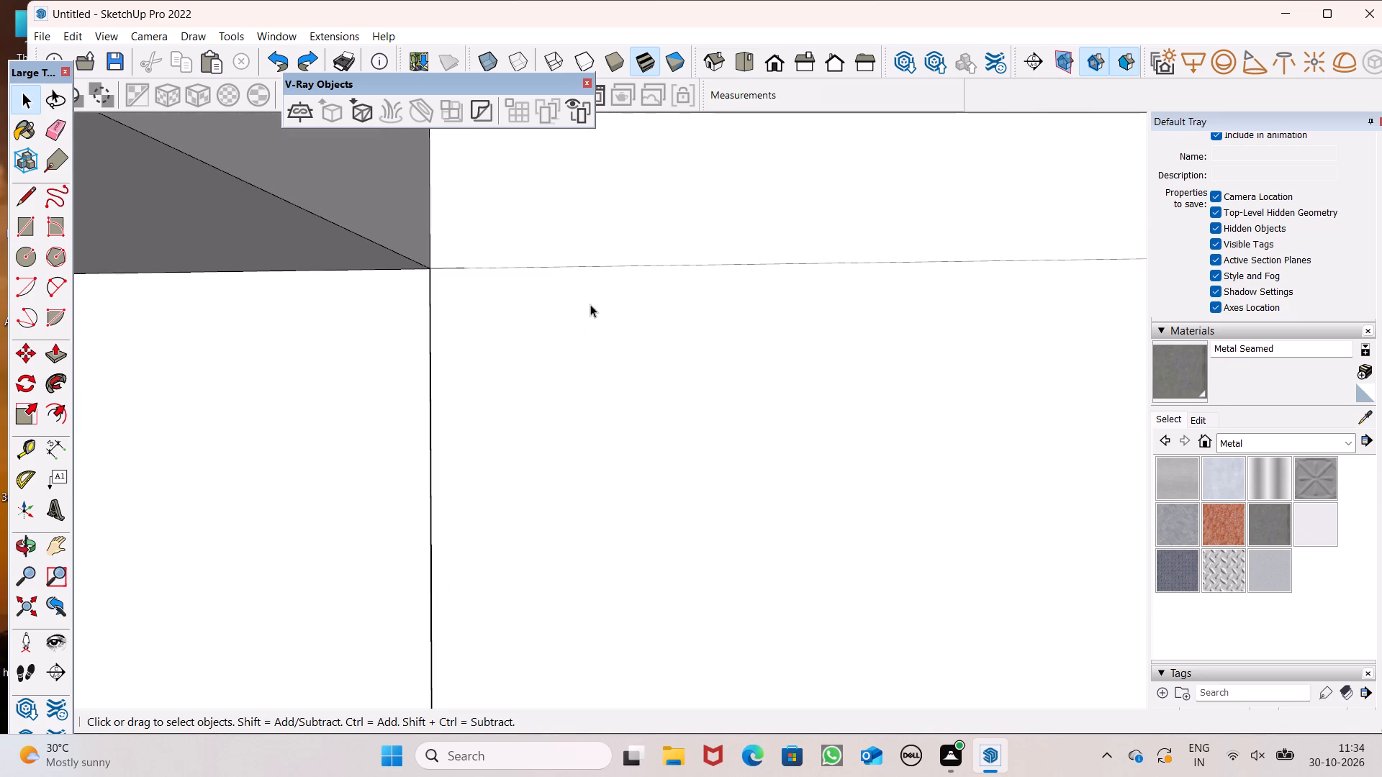
{"action": "scroll", "coordinate": [590, 304], "scroll_direction": "down", "scroll_amount": 5}
{"action": "scroll", "coordinate": [494, 322], "scroll_direction": "up", "scroll_amount": 7}
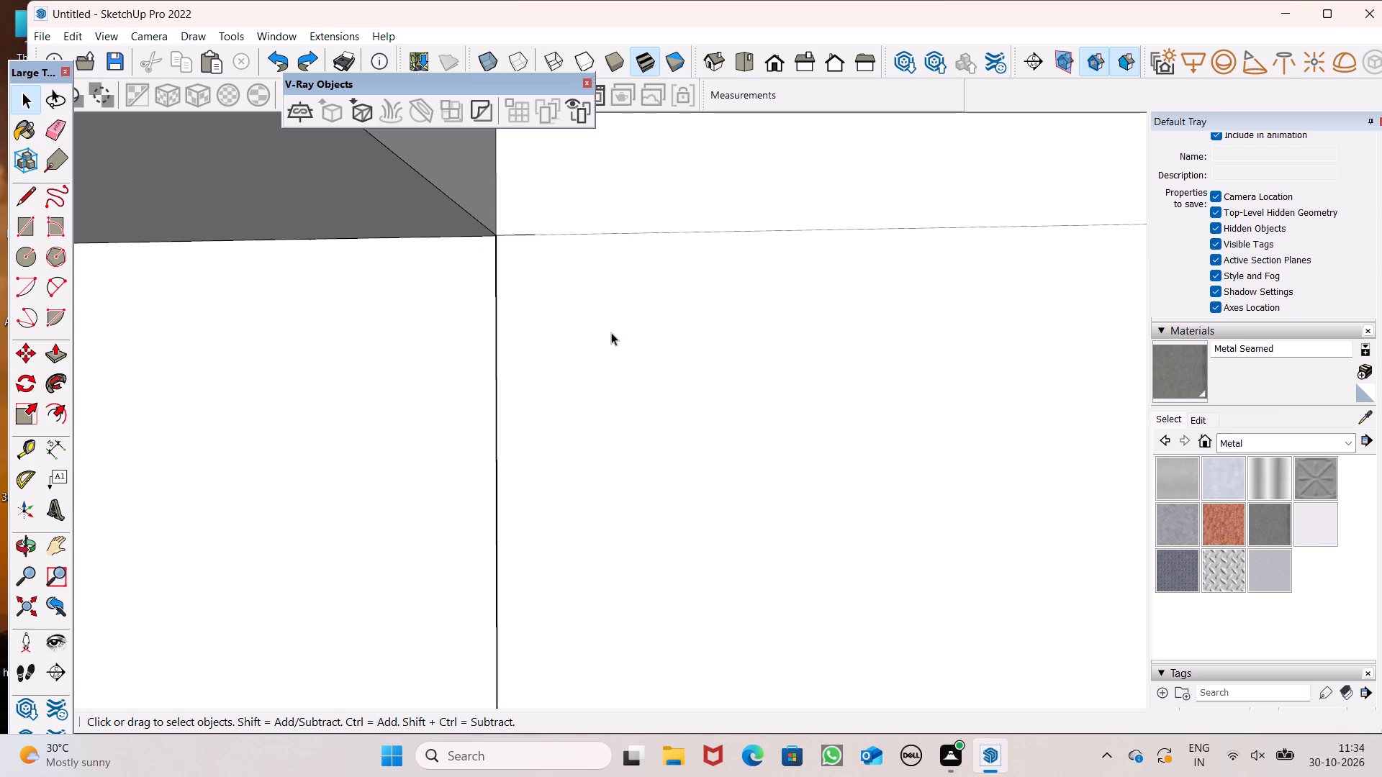
{"action": "scroll", "coordinate": [610, 332], "scroll_direction": "down", "scroll_amount": 7}
{"action": "scroll", "coordinate": [551, 330], "scroll_direction": "down", "scroll_amount": 6}
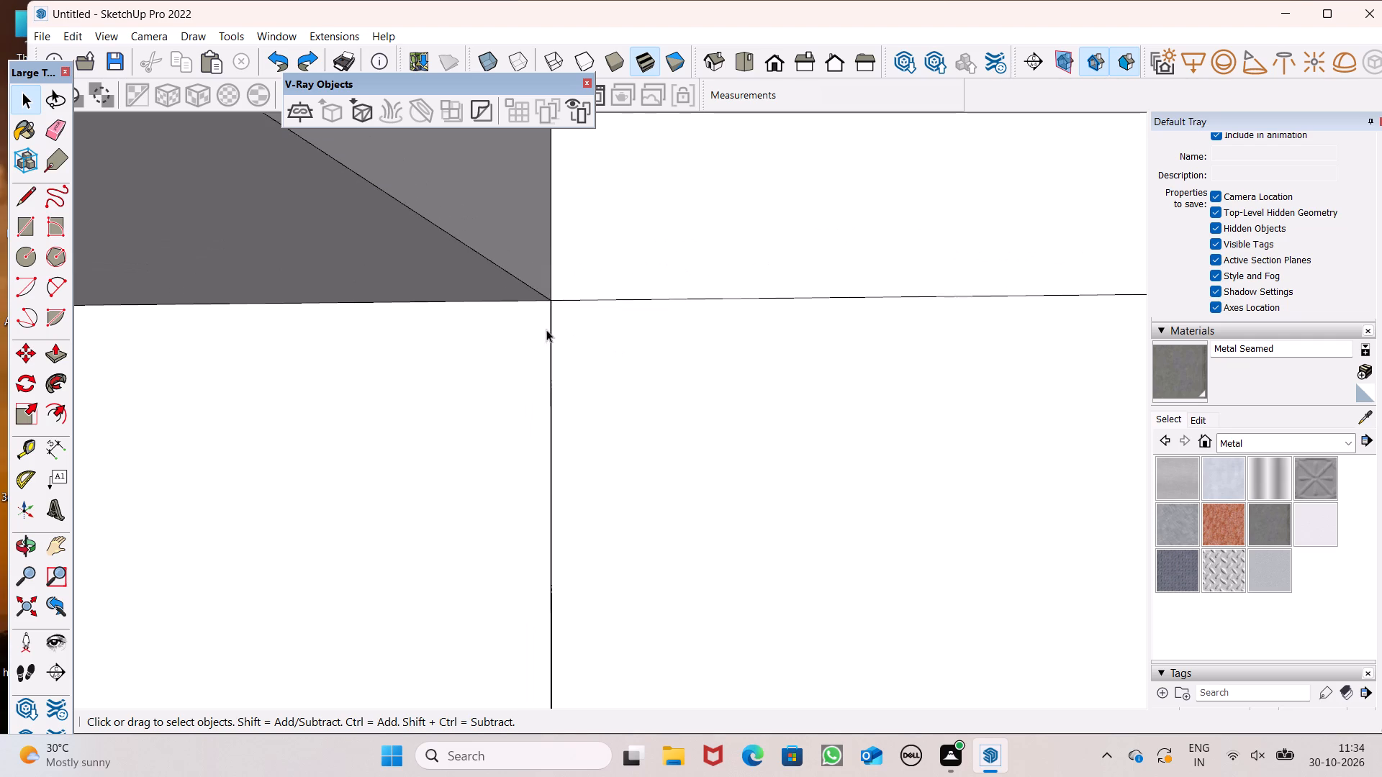
{"action": "scroll", "coordinate": [536, 332], "scroll_direction": "down", "scroll_amount": 5}
{"action": "scroll", "coordinate": [360, 324], "scroll_direction": "down", "scroll_amount": 14}
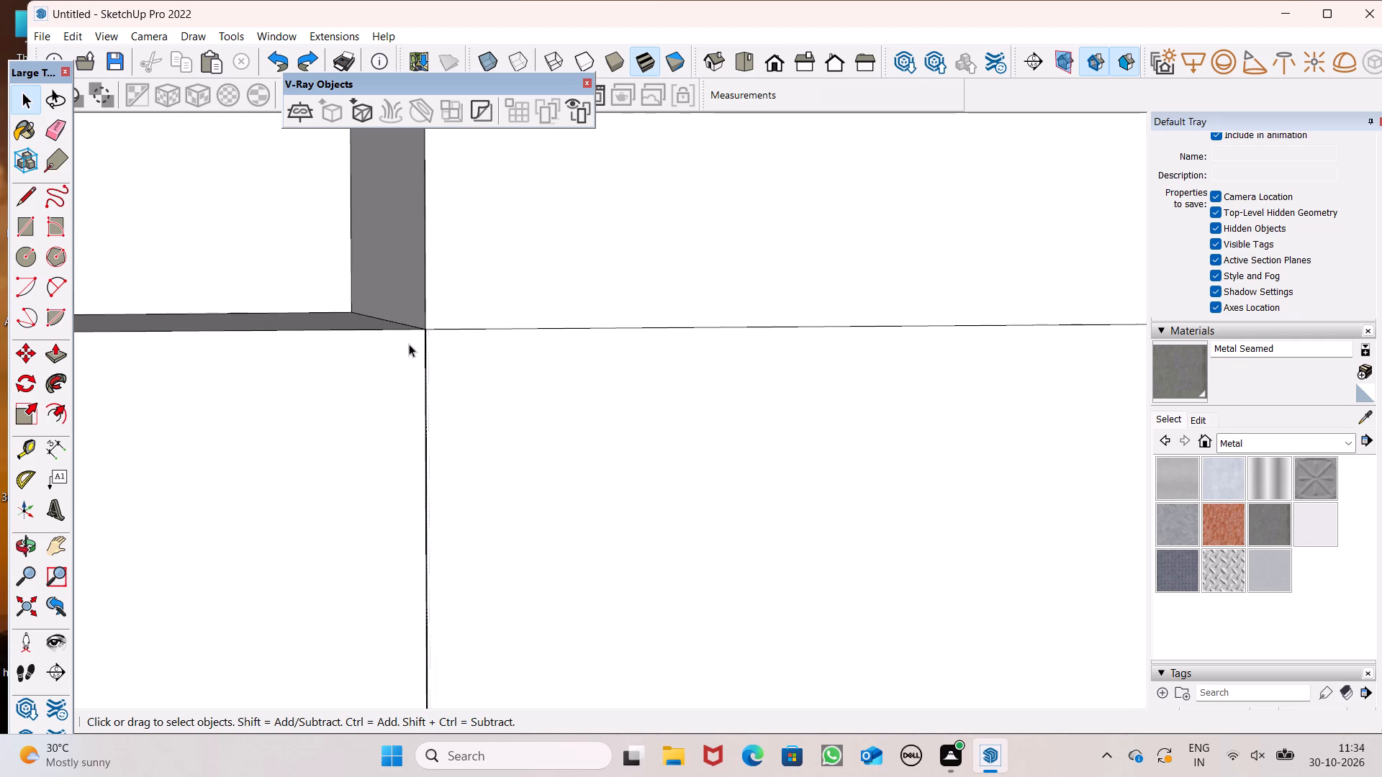
{"action": "scroll", "coordinate": [606, 372], "scroll_direction": "down", "scroll_amount": 7}
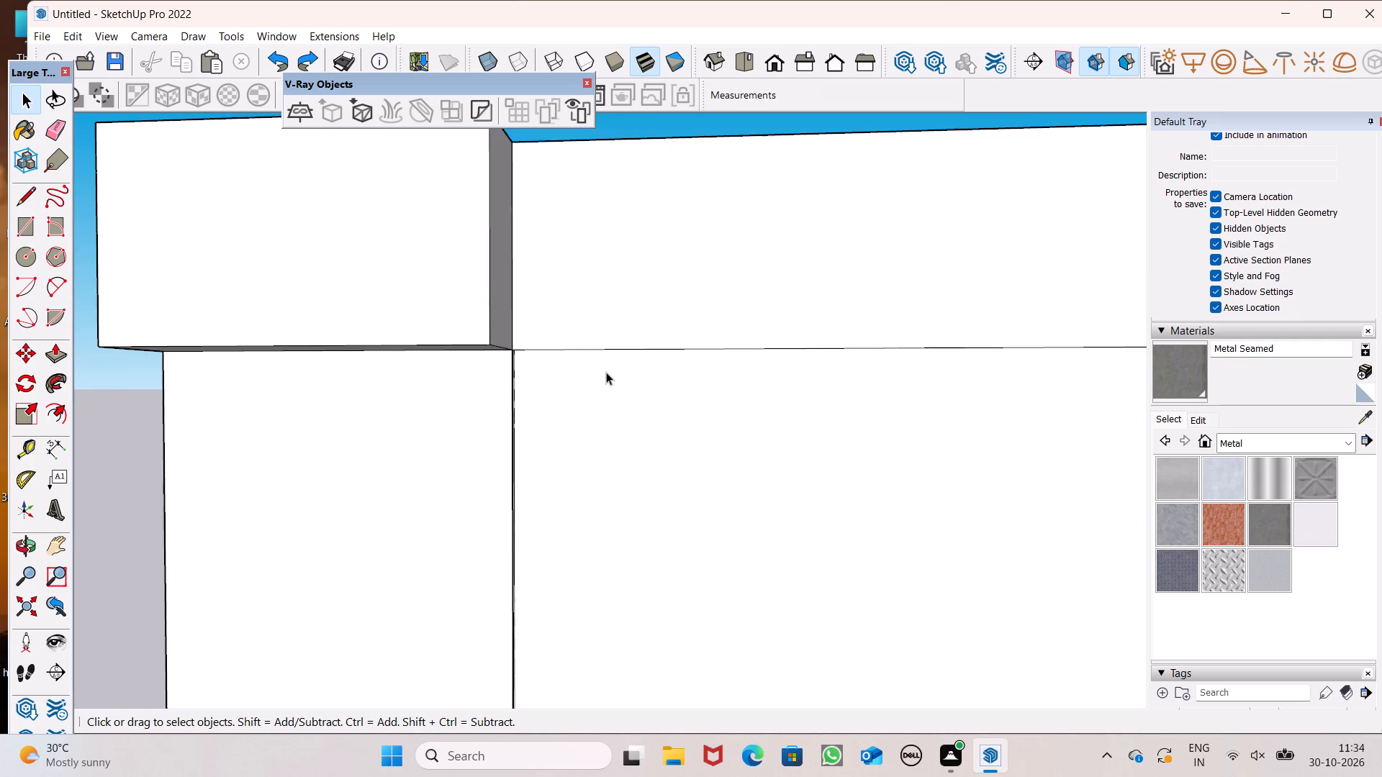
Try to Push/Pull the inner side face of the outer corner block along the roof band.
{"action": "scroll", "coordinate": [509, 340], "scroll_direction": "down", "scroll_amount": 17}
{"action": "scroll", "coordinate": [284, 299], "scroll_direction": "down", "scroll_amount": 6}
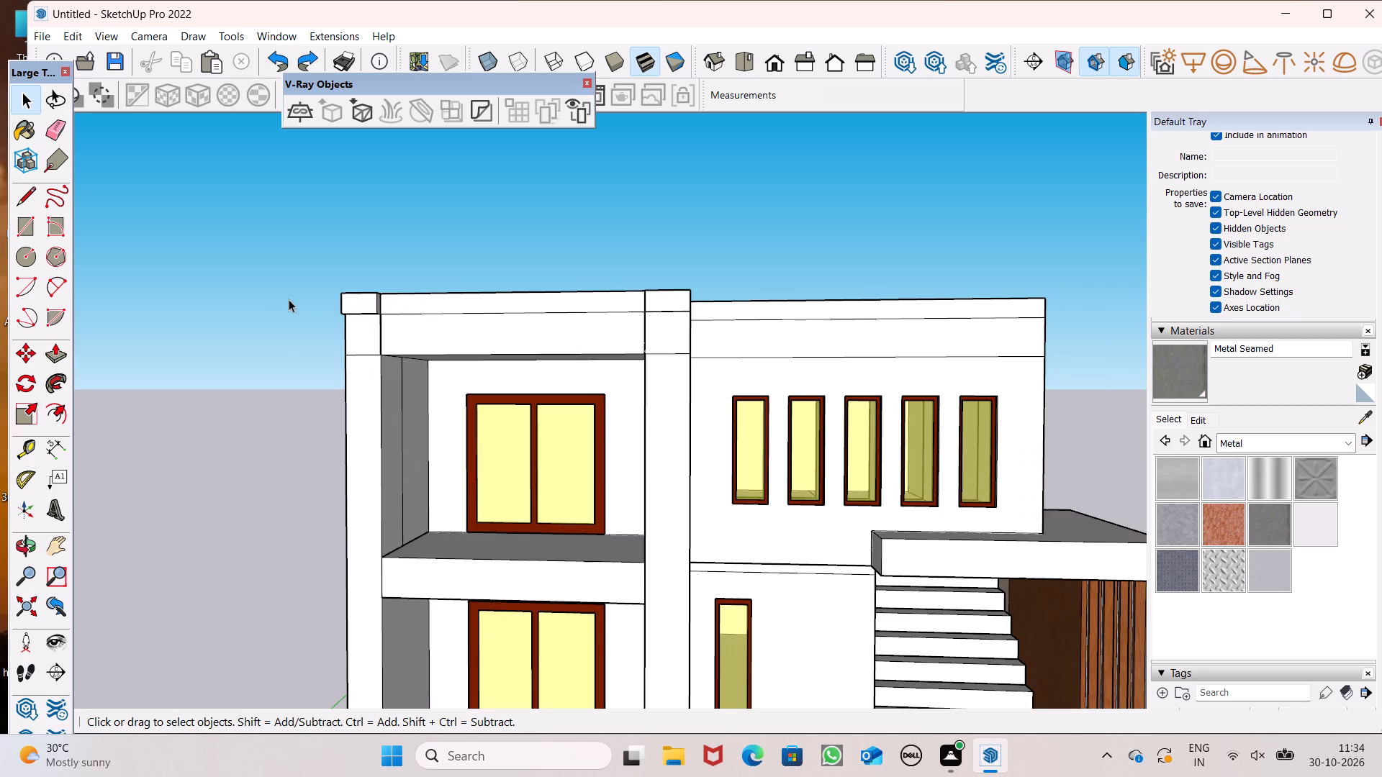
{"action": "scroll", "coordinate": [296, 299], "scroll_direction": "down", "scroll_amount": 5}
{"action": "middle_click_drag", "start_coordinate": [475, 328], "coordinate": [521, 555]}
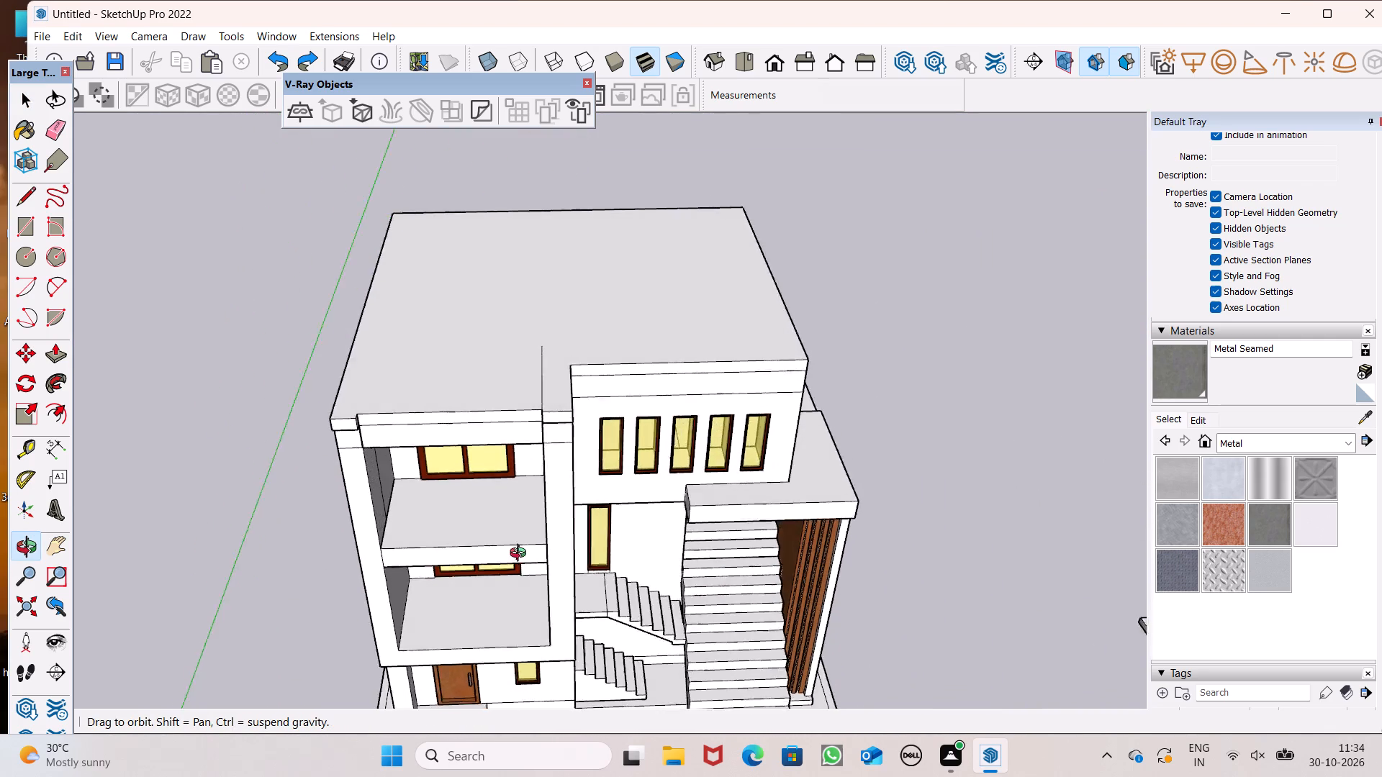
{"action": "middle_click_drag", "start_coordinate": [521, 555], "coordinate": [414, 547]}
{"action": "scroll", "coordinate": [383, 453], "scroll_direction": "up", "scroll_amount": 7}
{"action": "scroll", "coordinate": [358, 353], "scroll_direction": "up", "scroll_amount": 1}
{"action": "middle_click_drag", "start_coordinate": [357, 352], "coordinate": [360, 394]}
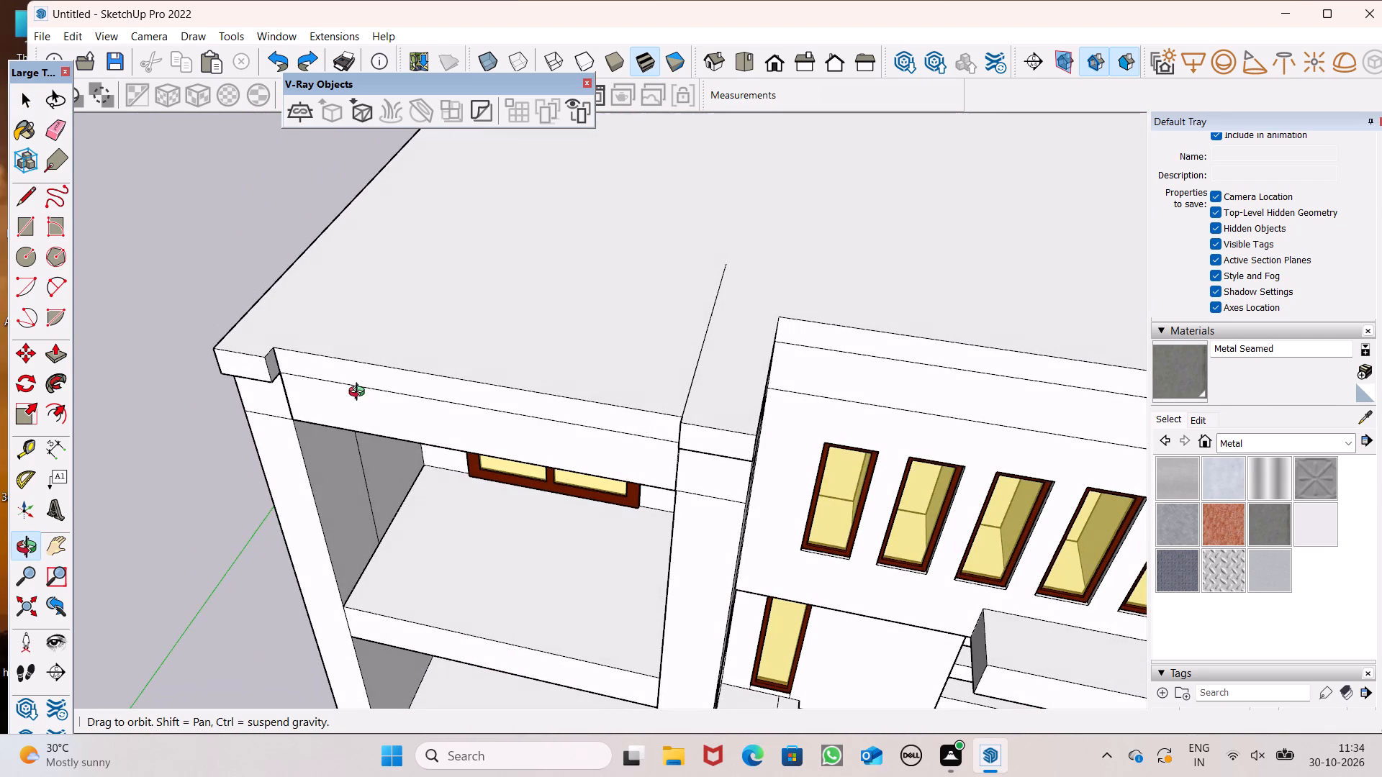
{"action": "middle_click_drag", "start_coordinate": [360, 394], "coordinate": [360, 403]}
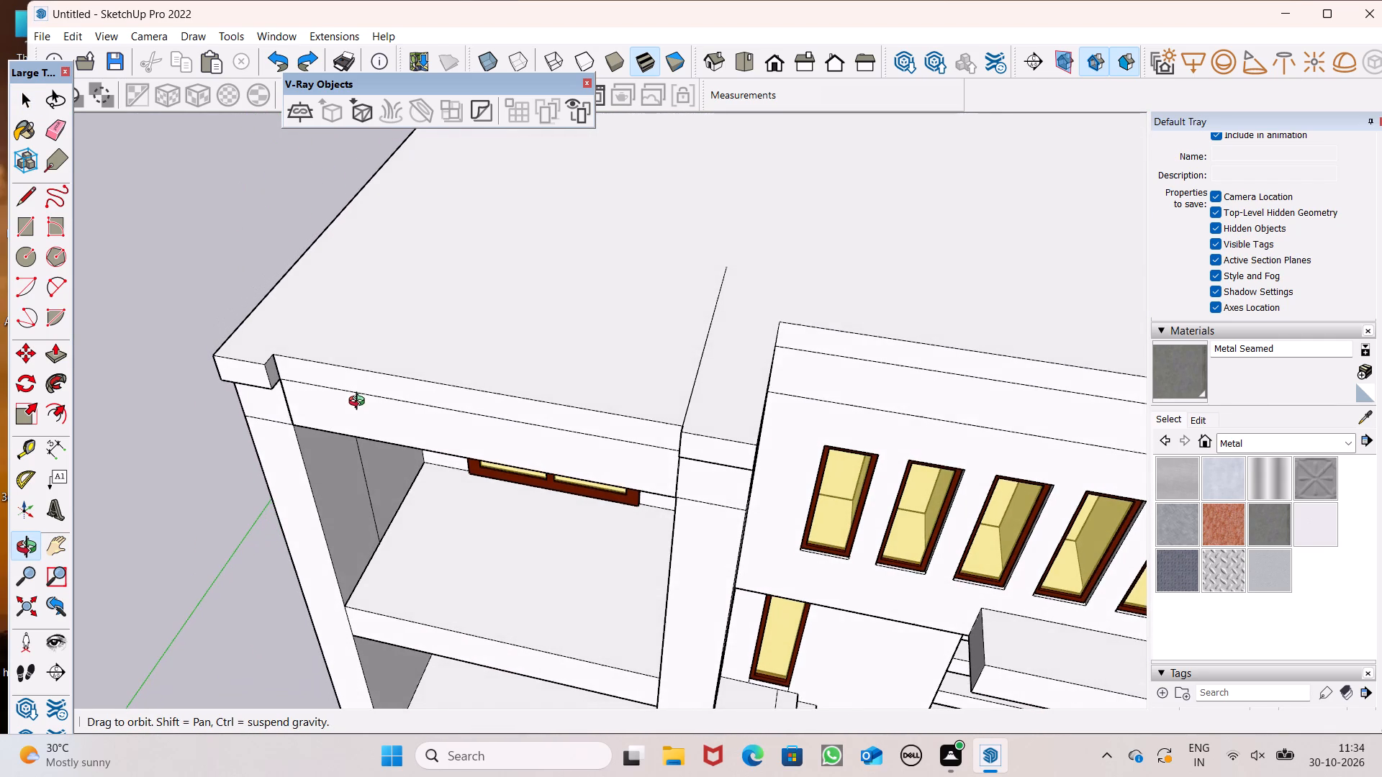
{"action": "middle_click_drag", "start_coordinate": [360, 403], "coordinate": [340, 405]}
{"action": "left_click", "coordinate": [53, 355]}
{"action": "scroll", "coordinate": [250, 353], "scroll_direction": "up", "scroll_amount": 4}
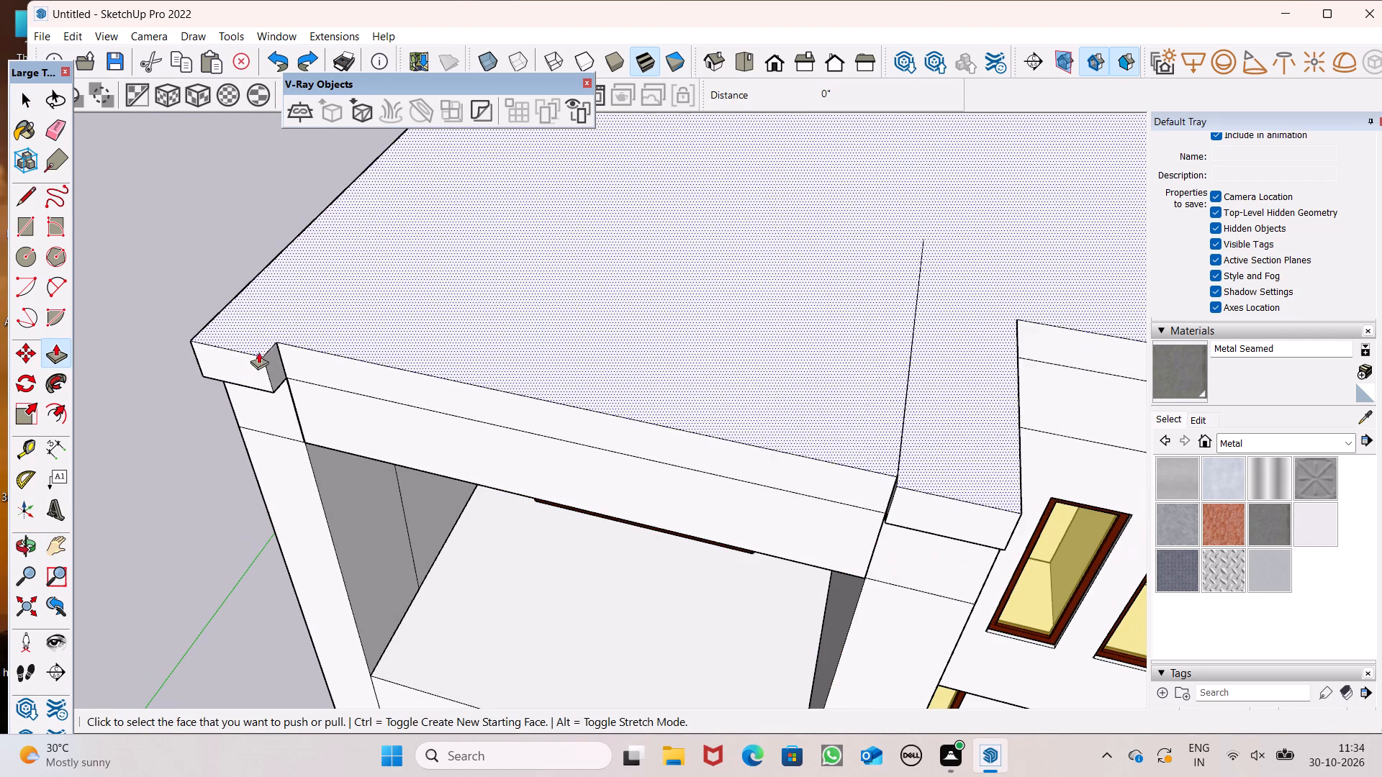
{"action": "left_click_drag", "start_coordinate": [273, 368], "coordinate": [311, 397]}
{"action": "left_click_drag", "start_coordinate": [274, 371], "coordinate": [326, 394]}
Push/Pull the side face of the inner pillar's block about 7' 11 3/8" along the beam towards the outer corner.
{"action": "scroll", "coordinate": [539, 373], "scroll_direction": "down", "scroll_amount": 3}
{"action": "middle_click_drag", "start_coordinate": [613, 425], "coordinate": [955, 411]}
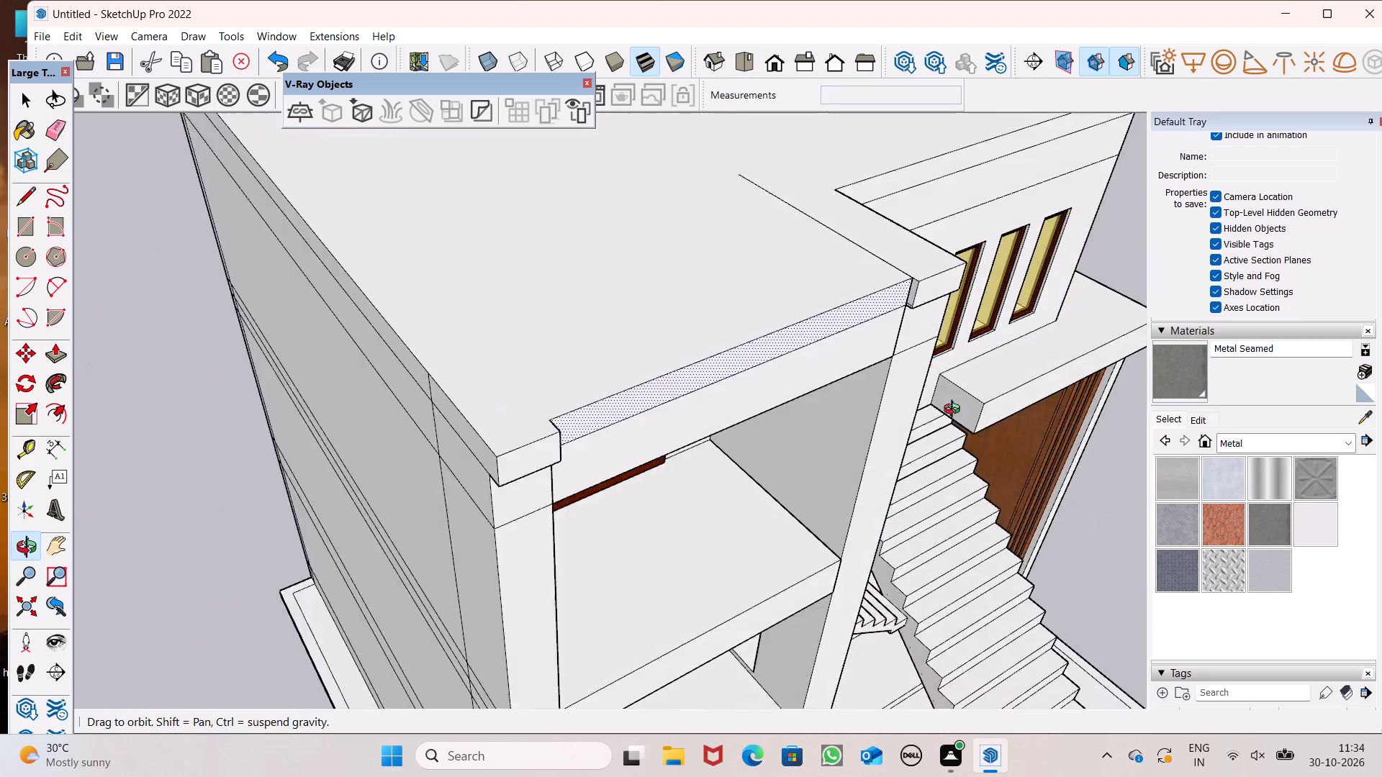
{"action": "middle_click_drag", "start_coordinate": [955, 411], "coordinate": [1028, 396]}
{"action": "scroll", "coordinate": [863, 323], "scroll_direction": "up", "scroll_amount": 5}
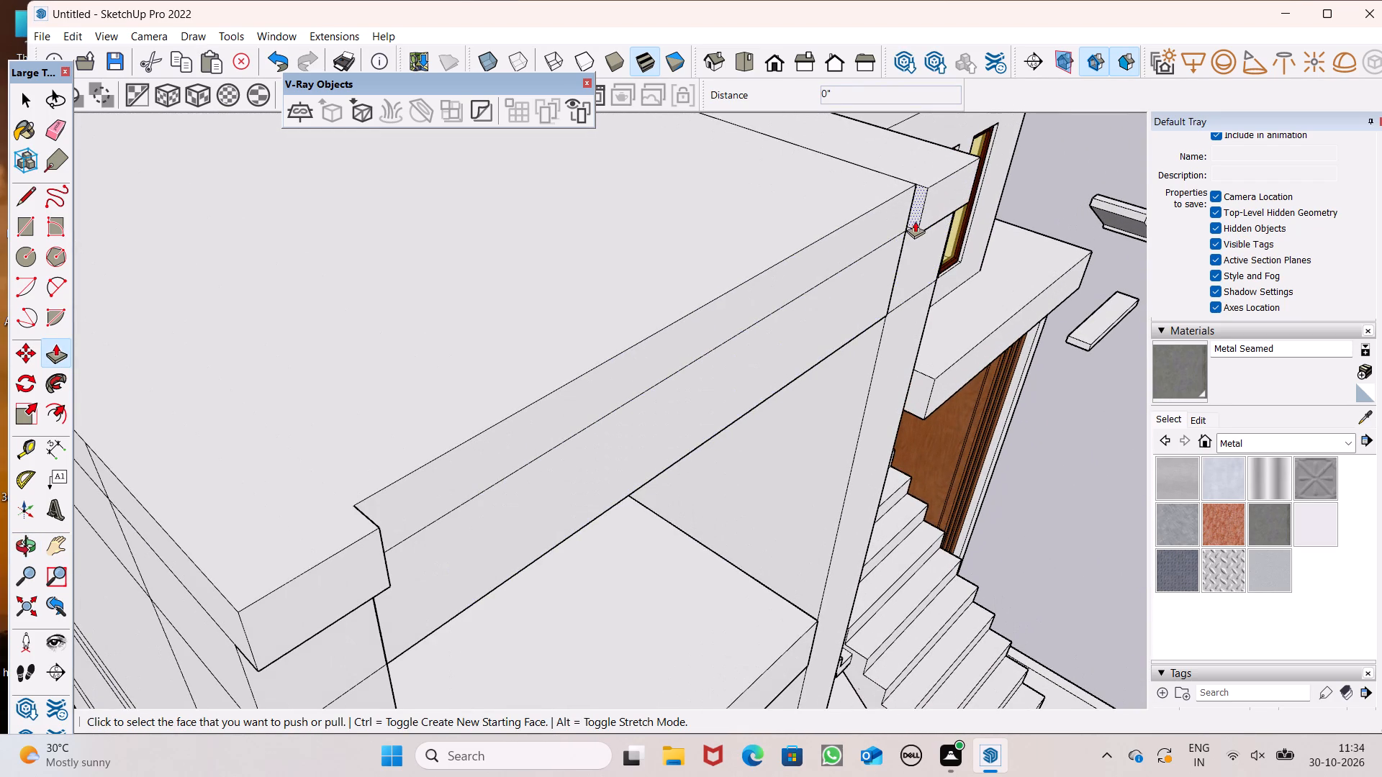
{"action": "left_click_drag", "start_coordinate": [915, 221], "coordinate": [828, 320]}
{"action": "scroll", "coordinate": [907, 225], "scroll_direction": "up", "scroll_amount": 6}
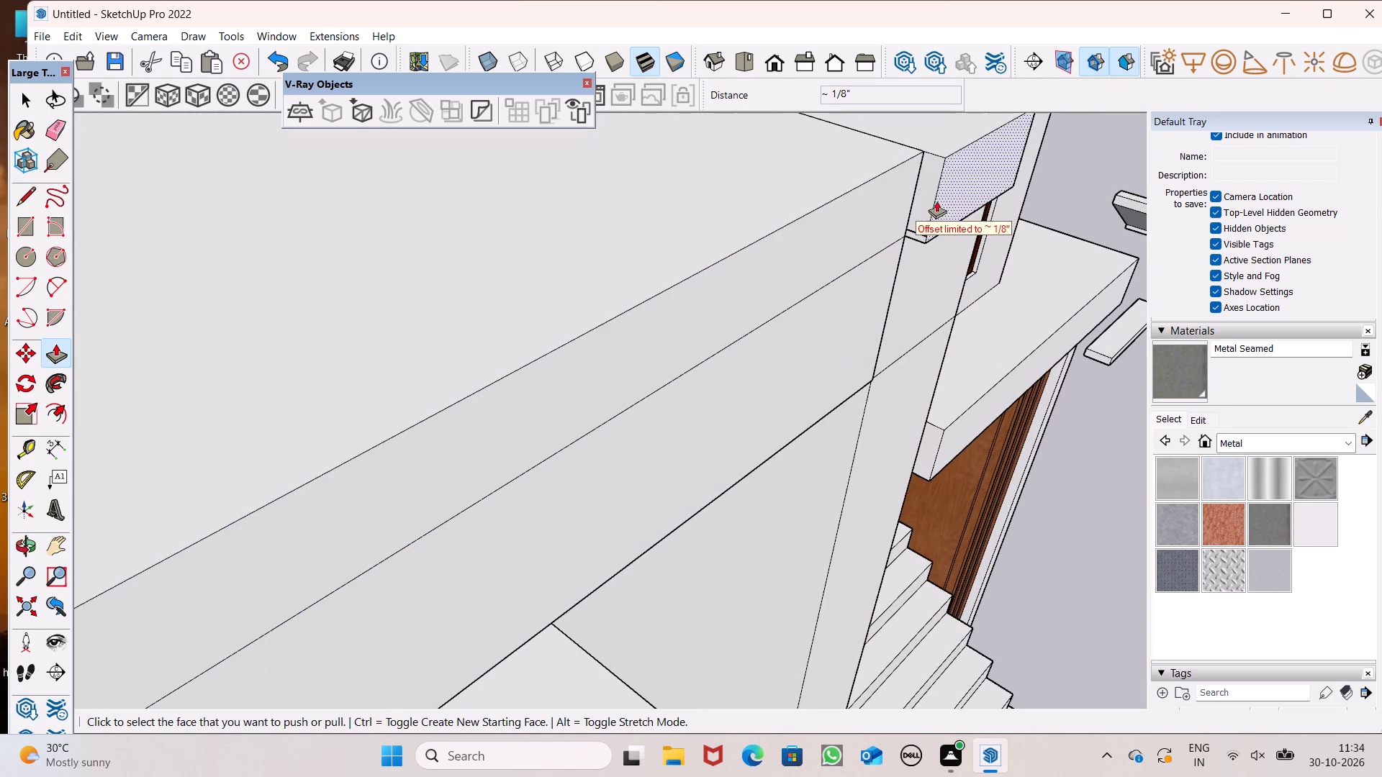
{"action": "left_click_drag", "start_coordinate": [932, 192], "coordinate": [306, 618]}
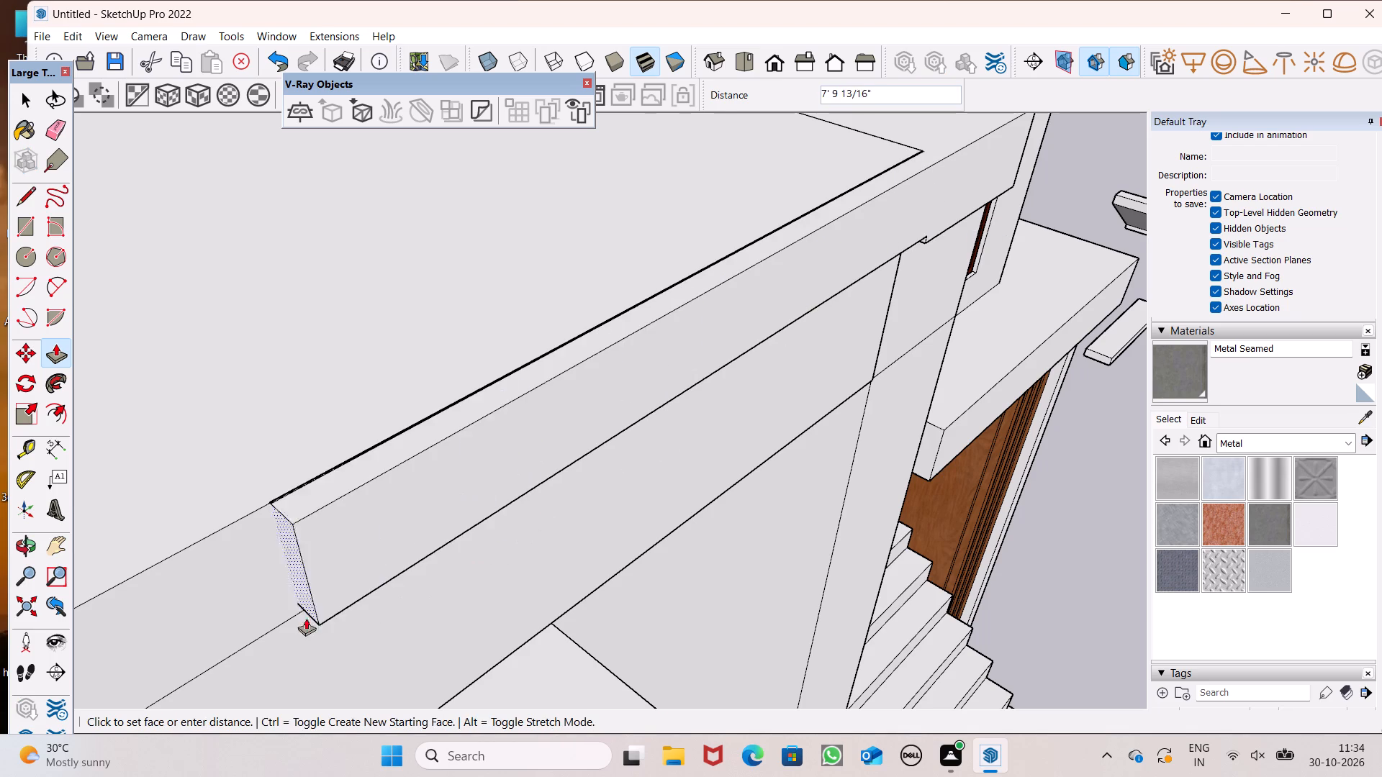
{"action": "left_click_drag", "start_coordinate": [306, 618], "coordinate": [294, 617]}
Push/Pull the end face of the extended roof band a further 5' 7/16" to meet the outer corner block.
{"action": "scroll", "coordinate": [822, 248], "scroll_direction": "down", "scroll_amount": 7}
{"action": "middle_click_drag", "start_coordinate": [646, 349], "coordinate": [777, 247]}
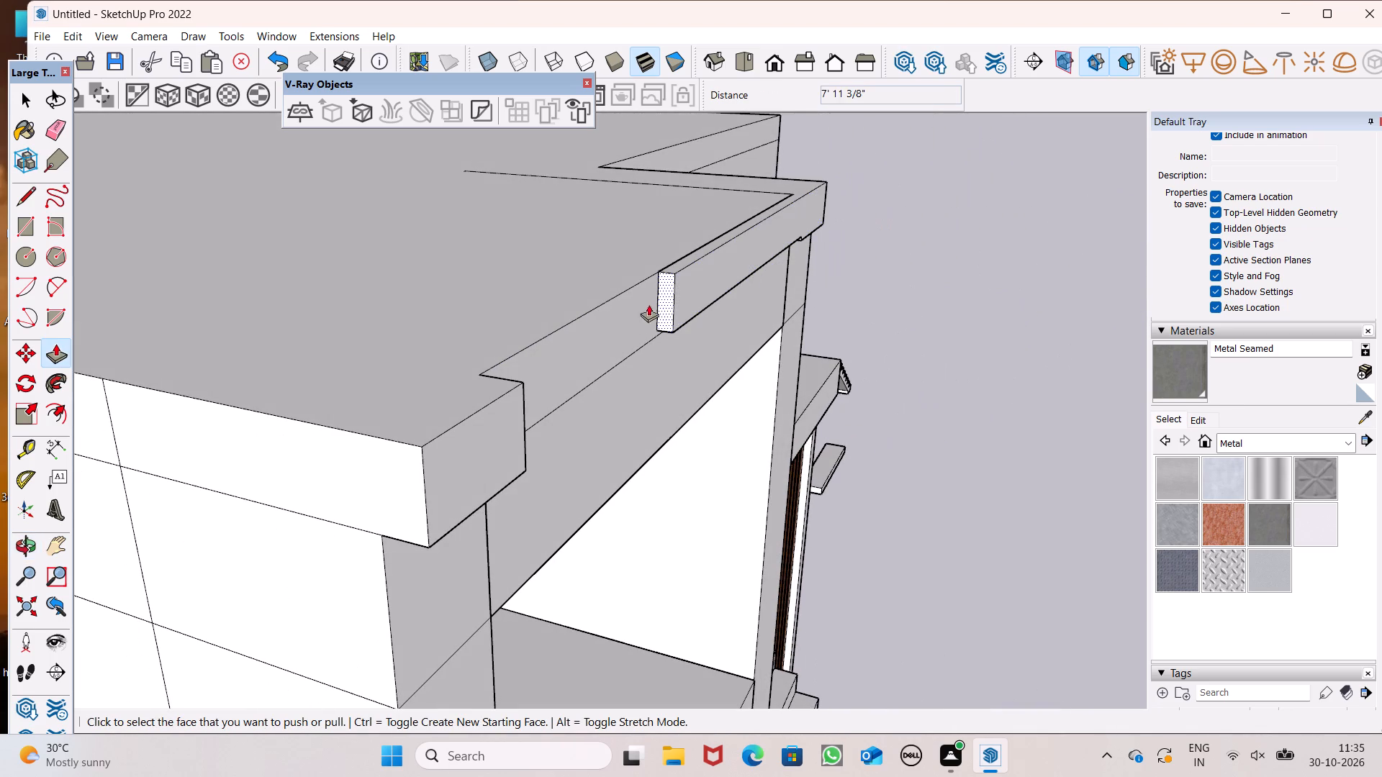
{"action": "left_click_drag", "start_coordinate": [665, 316], "coordinate": [501, 448]}
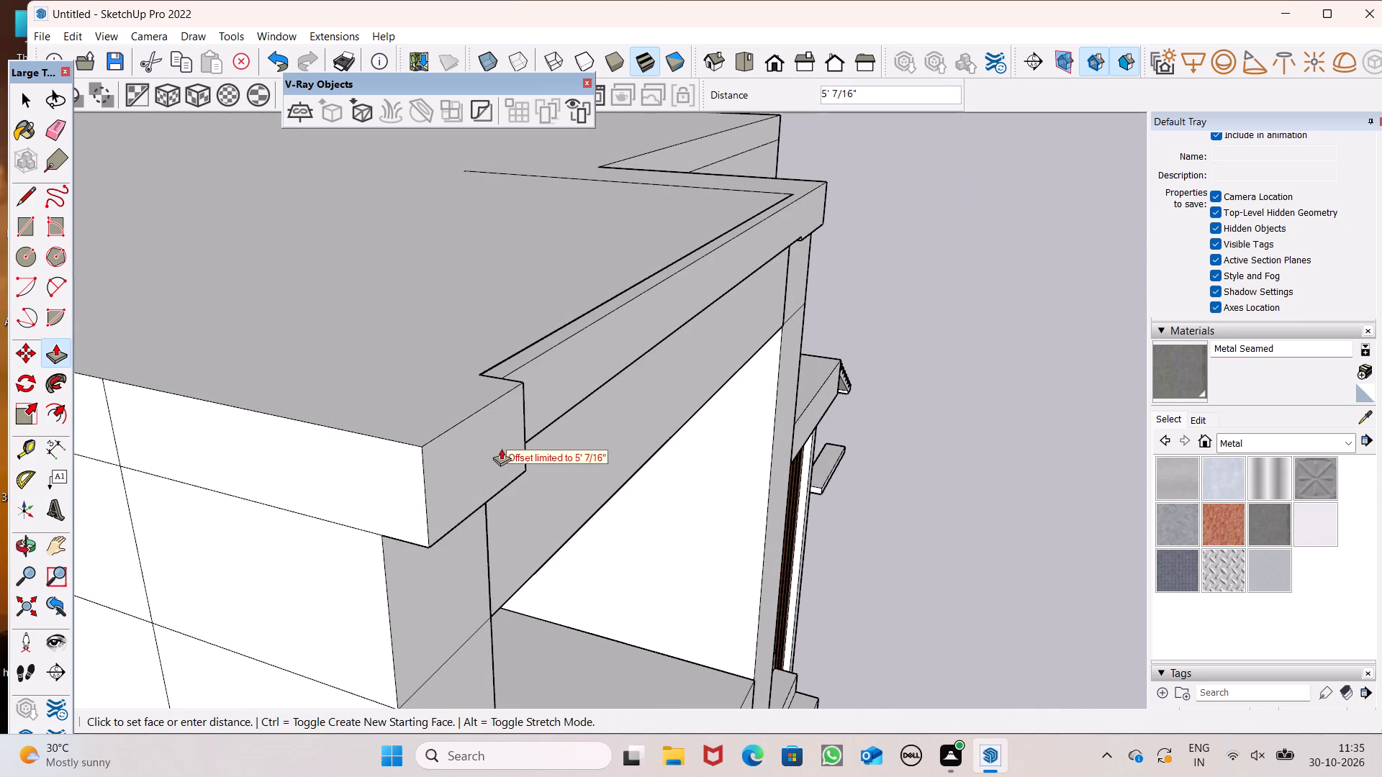
{"action": "left_click_drag", "start_coordinate": [501, 448], "coordinate": [522, 391]}
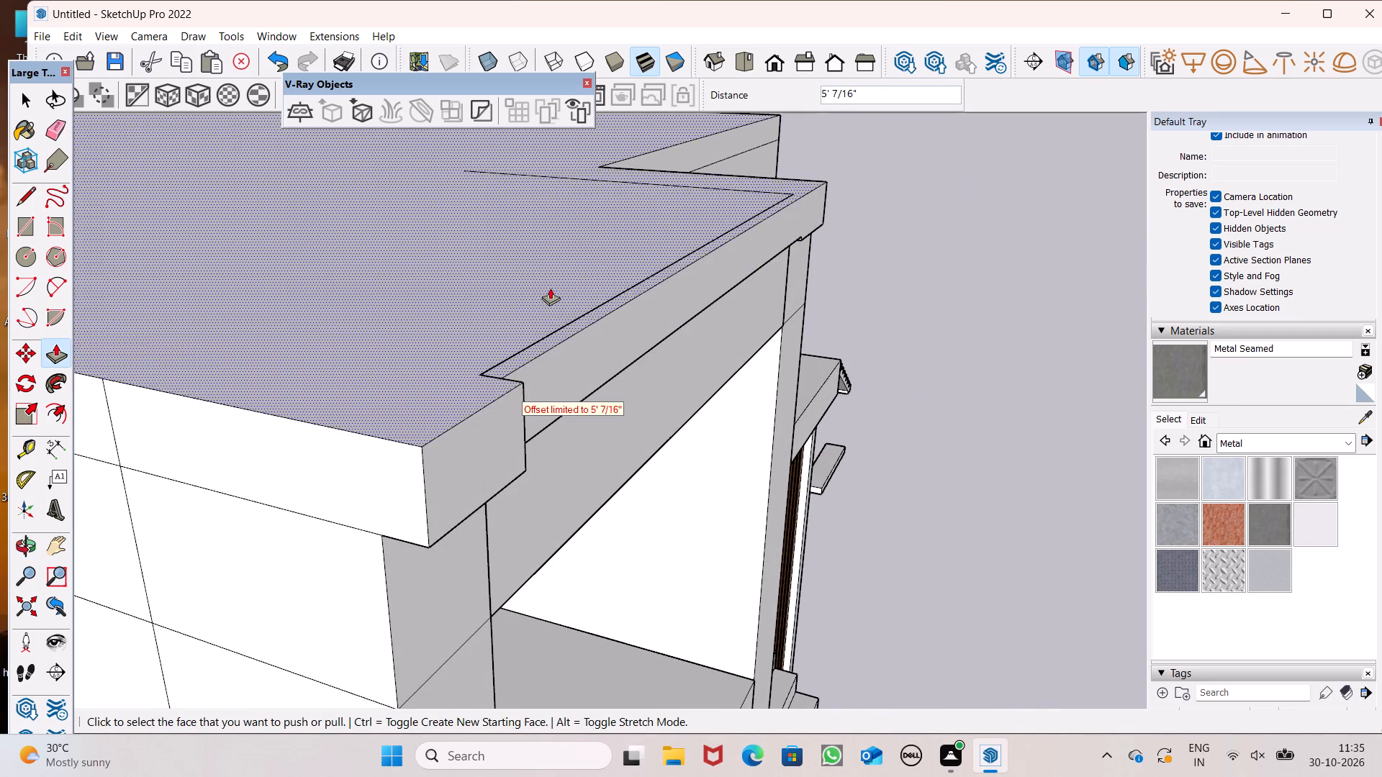
Examine the extended roof band and the whole house from the front and from above.
{"action": "scroll", "coordinate": [550, 288], "scroll_direction": "down", "scroll_amount": 4}
{"action": "middle_click_drag", "start_coordinate": [605, 347], "coordinate": [95, 384]}
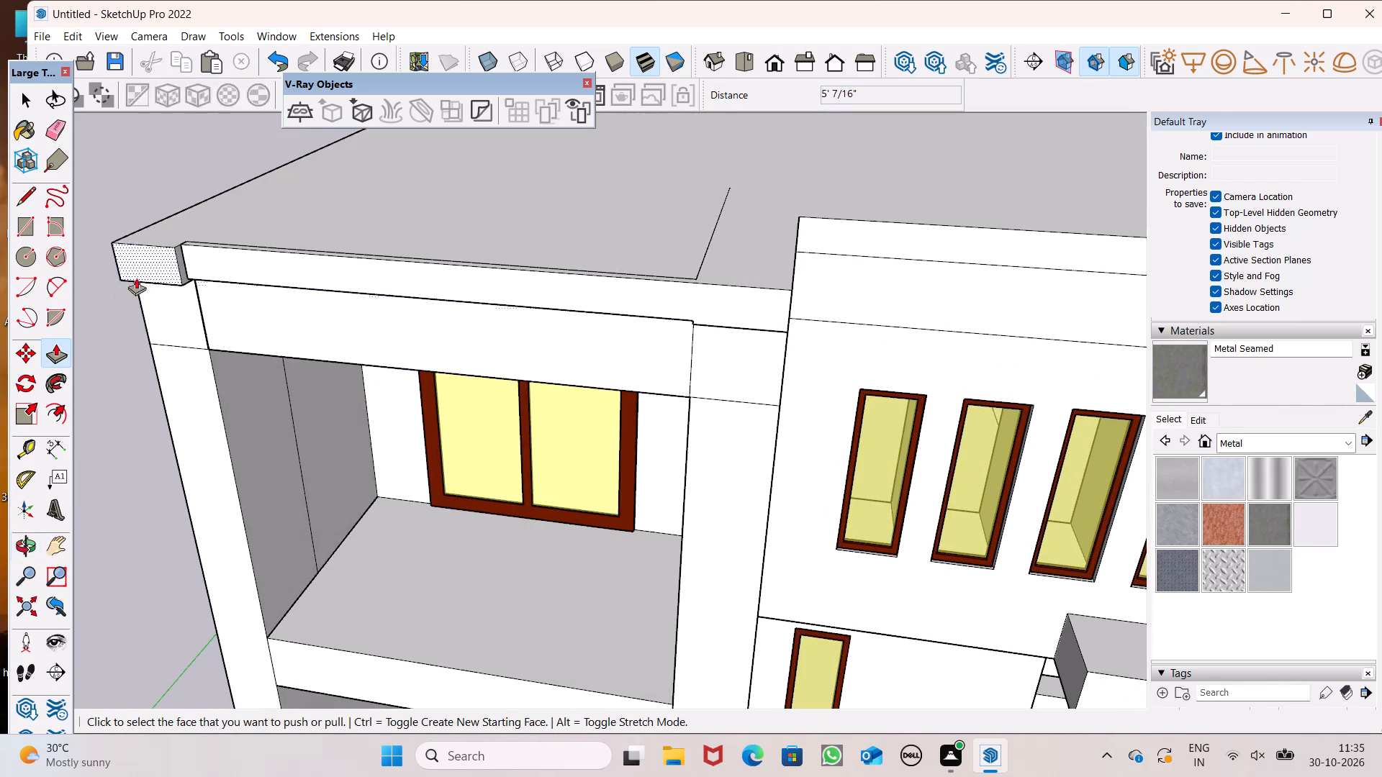
{"action": "scroll", "coordinate": [263, 255], "scroll_direction": "down", "scroll_amount": 8}
{"action": "middle_click_drag", "start_coordinate": [407, 309], "coordinate": [585, 173]}
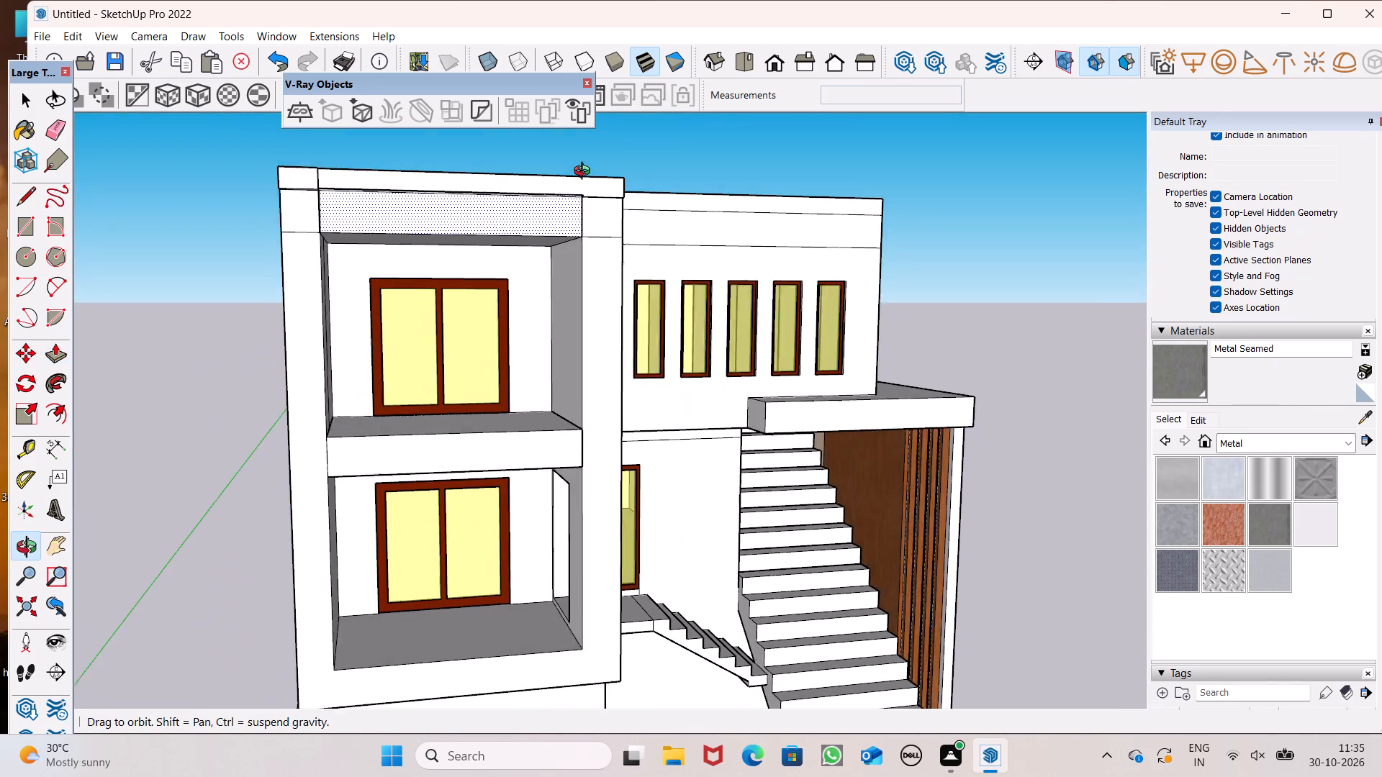
{"action": "middle_click_drag", "start_coordinate": [585, 173], "coordinate": [590, 176]}
{"action": "scroll", "coordinate": [575, 181], "scroll_direction": "down", "scroll_amount": 1}
{"action": "middle_click_drag", "start_coordinate": [691, 237], "coordinate": [482, 369]}
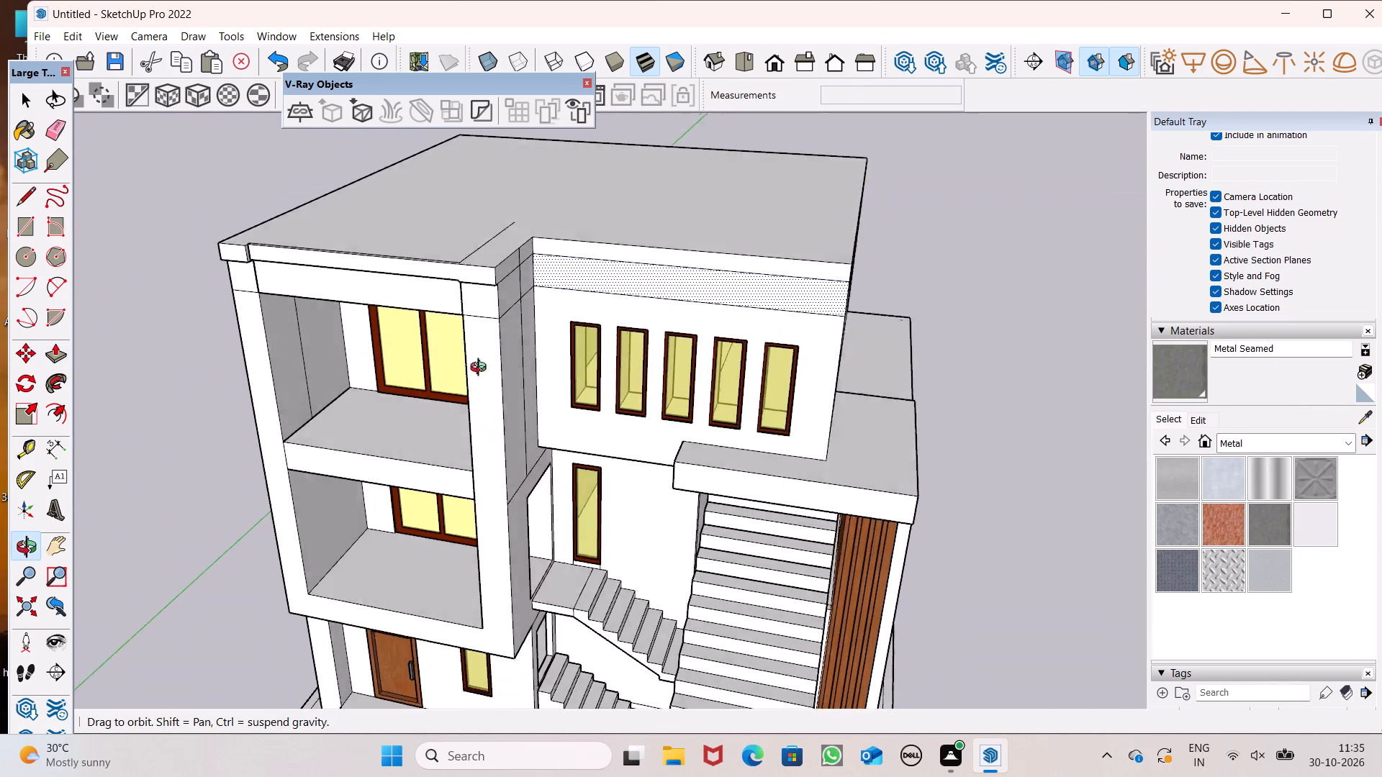
{"action": "middle_click_drag", "start_coordinate": [482, 369], "coordinate": [443, 371]}
{"action": "scroll", "coordinate": [422, 228], "scroll_direction": "down", "scroll_amount": 6}
{"action": "scroll", "coordinate": [519, 222], "scroll_direction": "down", "scroll_amount": 6}
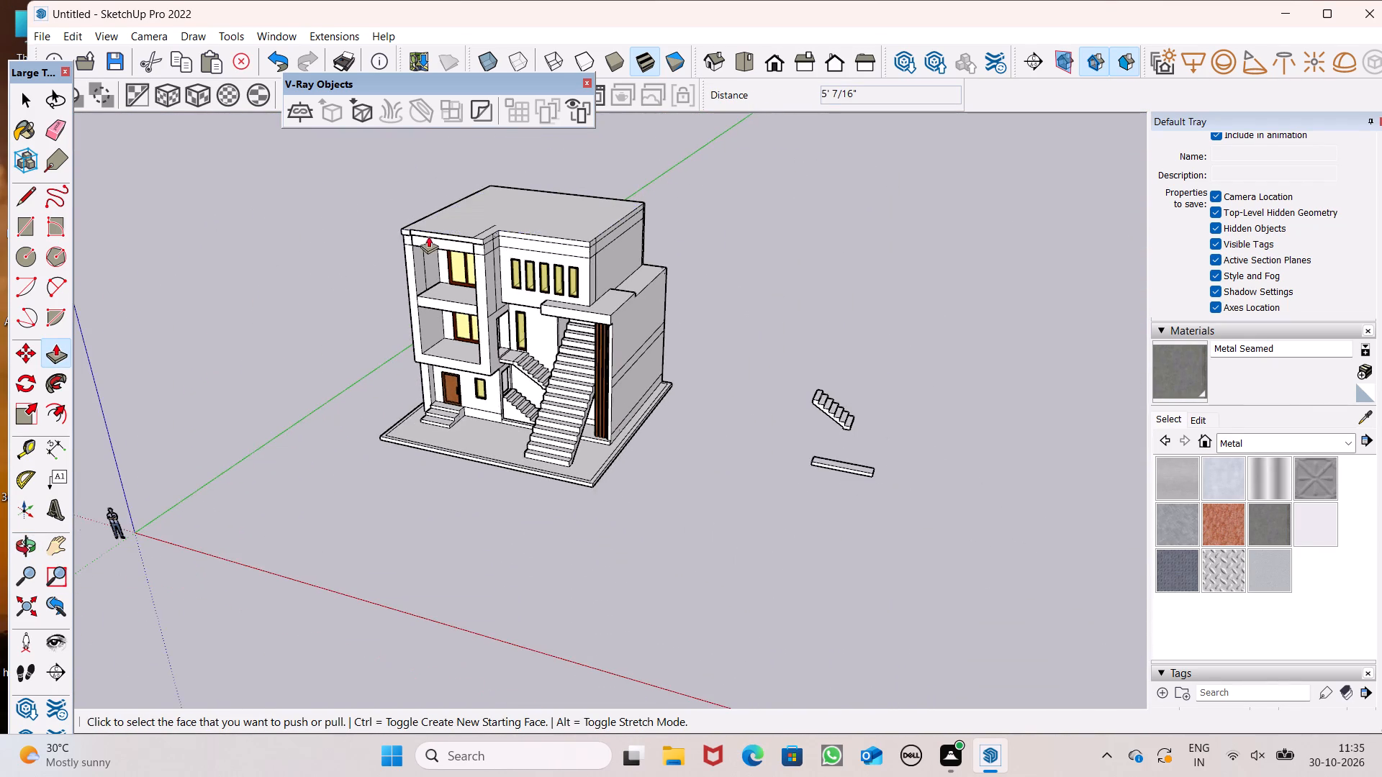
{"action": "scroll", "coordinate": [96, 207], "scroll_direction": "up", "scroll_amount": 1}
{"action": "scroll", "coordinate": [260, 195], "scroll_direction": "up", "scroll_amount": 6}
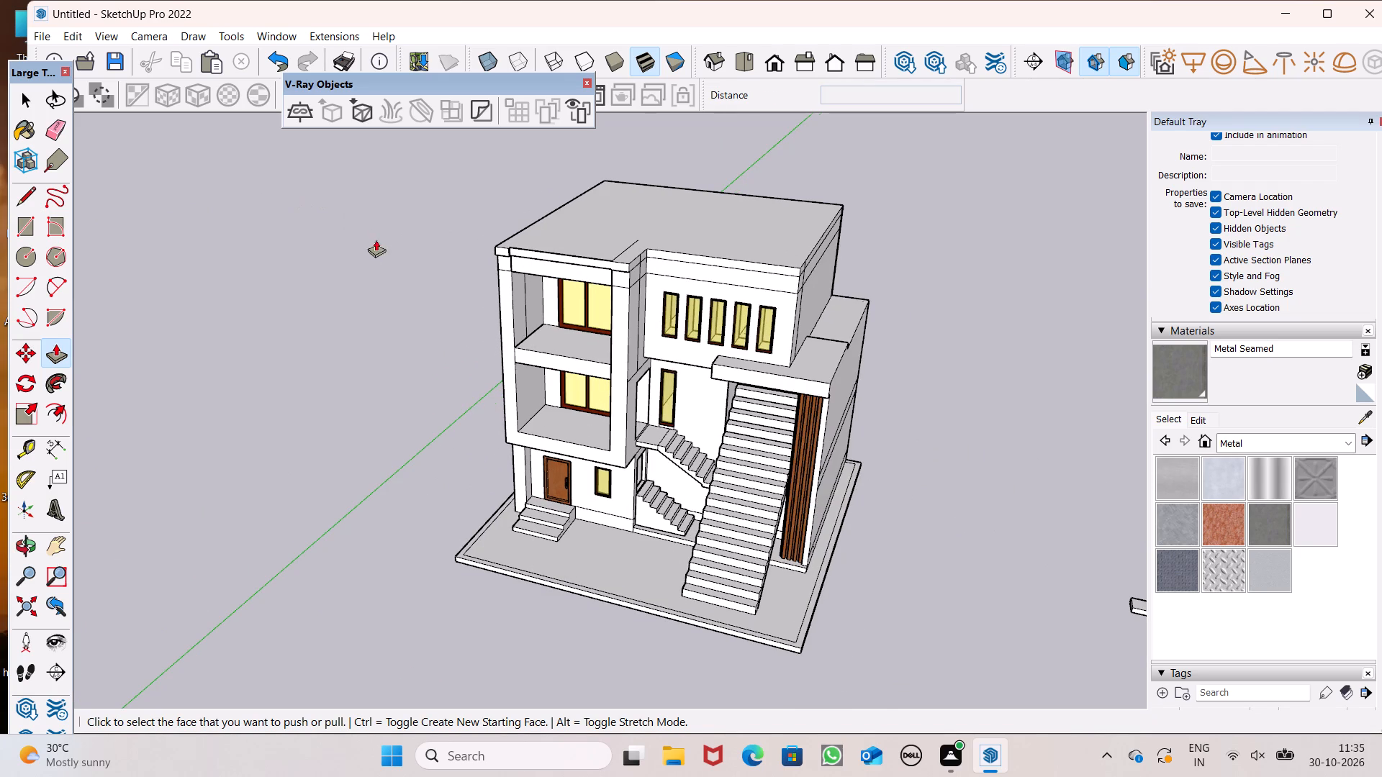
{"action": "middle_click_drag", "start_coordinate": [377, 242], "coordinate": [353, 299]}
Push/Pull the outer corner block's face about 3 1/8" to close the step between the block and the roof band.
{"action": "scroll", "coordinate": [377, 242], "scroll_direction": "up", "scroll_amount": 2}
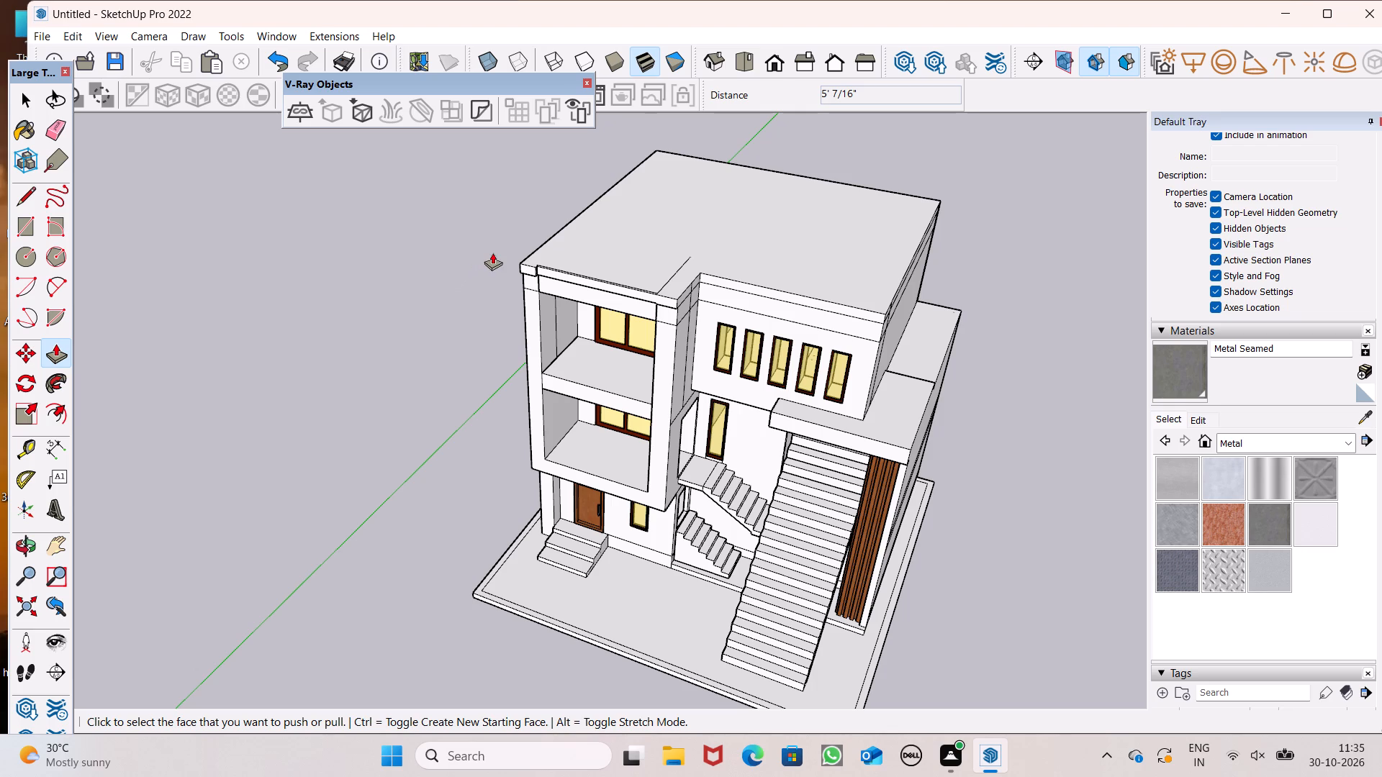
{"action": "scroll", "coordinate": [580, 270], "scroll_direction": "up", "scroll_amount": 8}
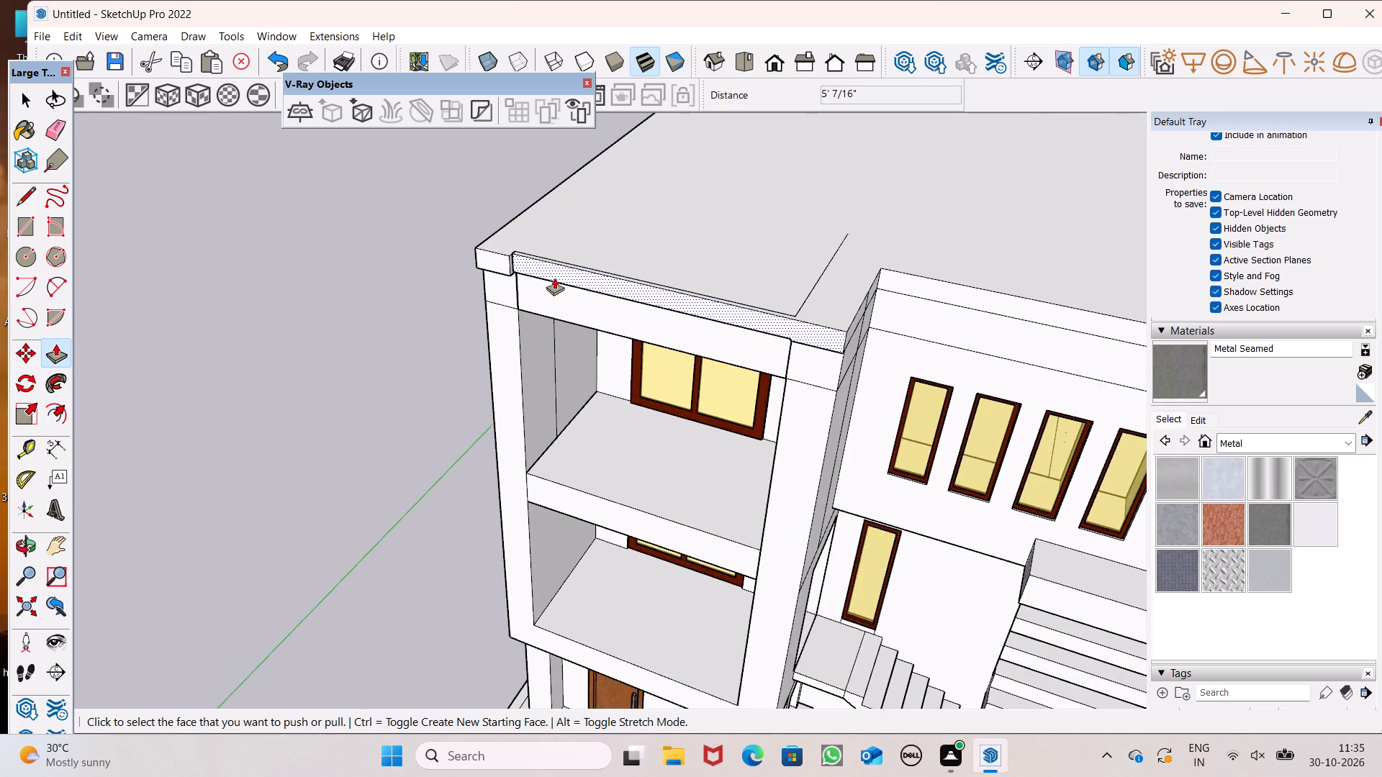
{"action": "scroll", "coordinate": [547, 274], "scroll_direction": "up", "scroll_amount": 7}
{"action": "left_click_drag", "start_coordinate": [447, 255], "coordinate": [470, 251]}
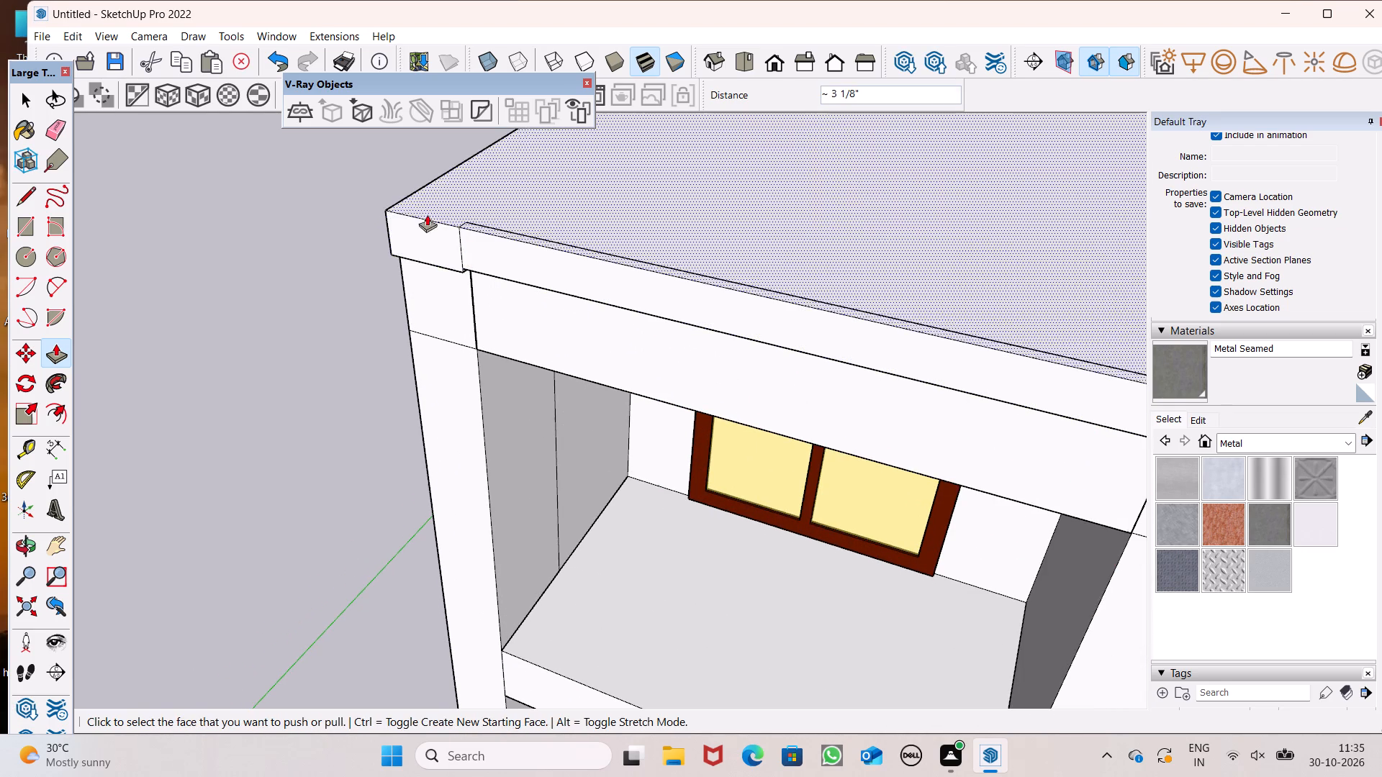
{"action": "scroll", "coordinate": [417, 213], "scroll_direction": "down", "scroll_amount": 7}
{"action": "middle_click_drag", "start_coordinate": [426, 190], "coordinate": [433, 127]}
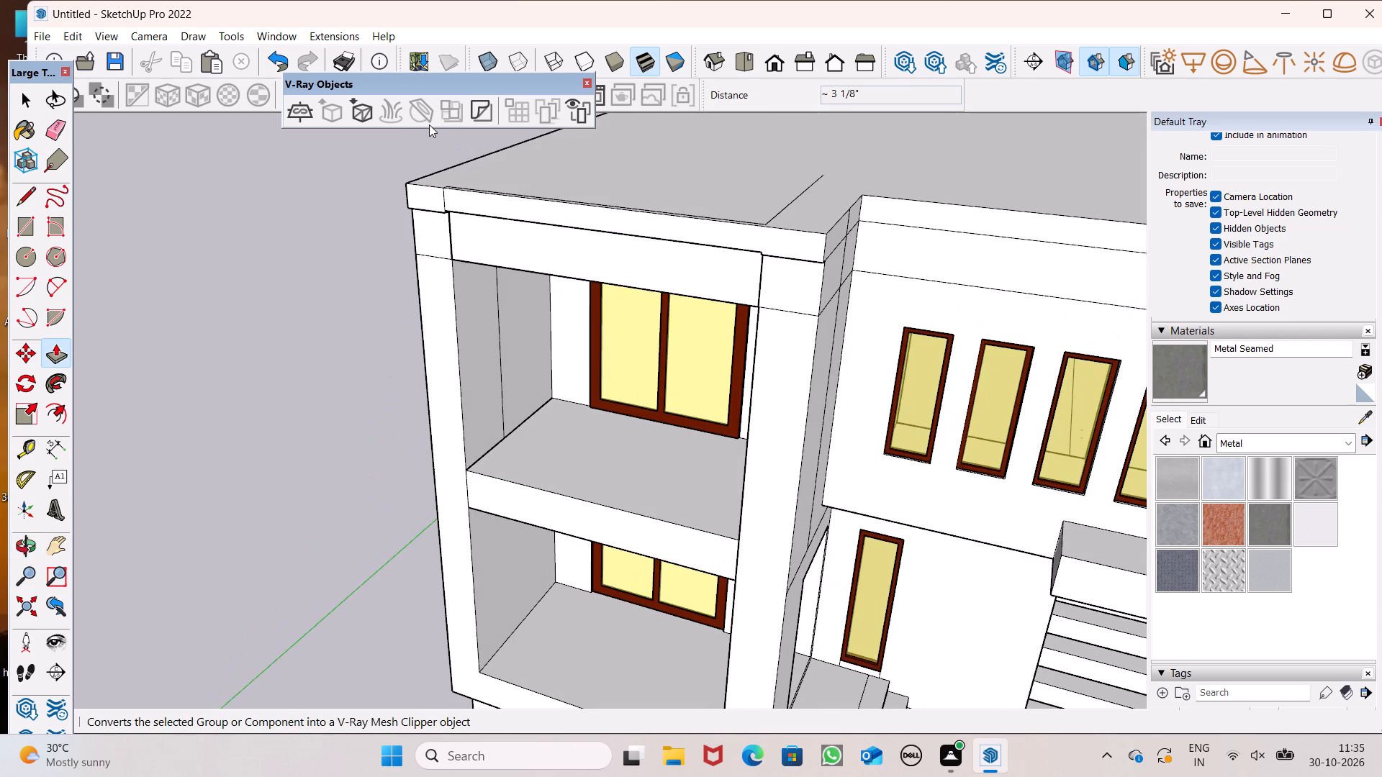
Erase the vertical seam line on the roof band's side face above the inner corner pillar.
{"action": "scroll", "coordinate": [429, 124], "scroll_direction": "down", "scroll_amount": 15}
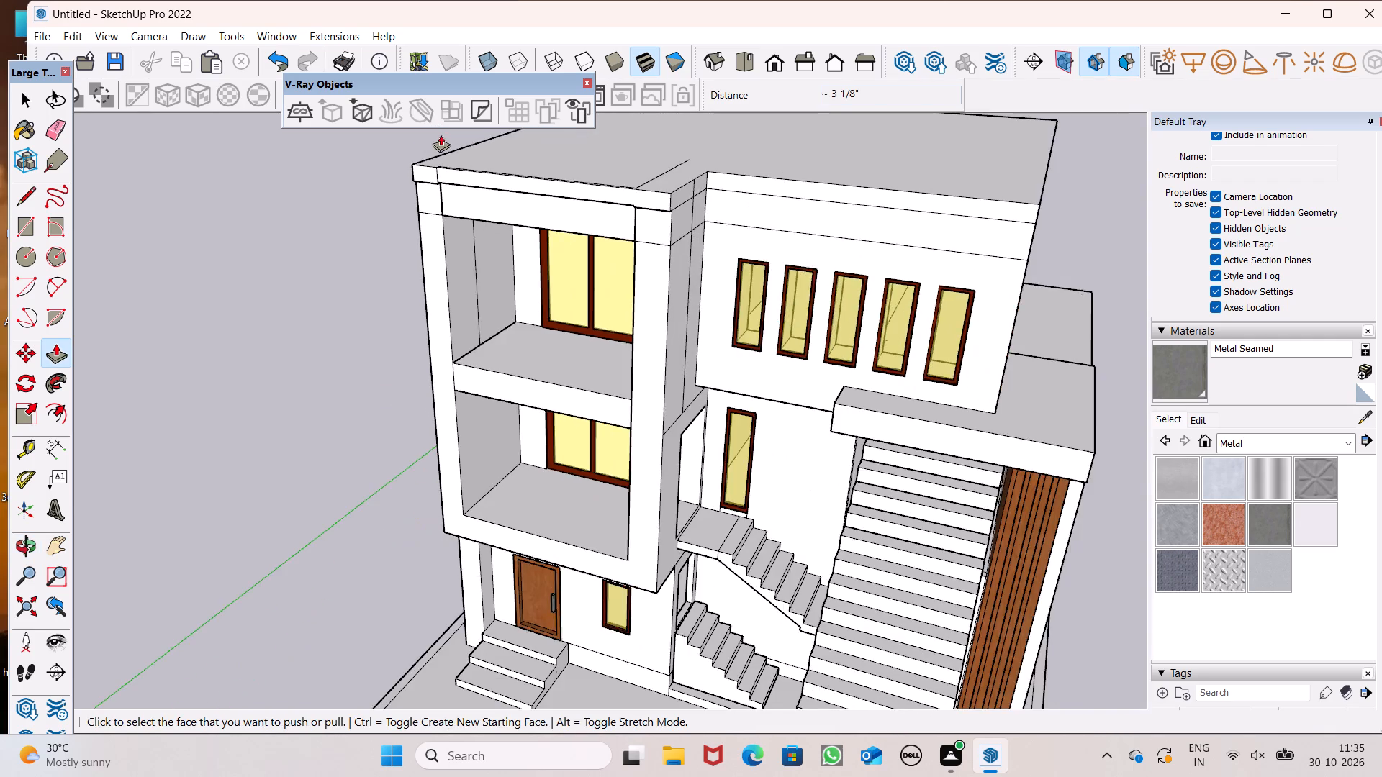
{"action": "middle_click_drag", "start_coordinate": [441, 135], "coordinate": [337, 135]}
{"action": "scroll", "coordinate": [582, 157], "scroll_direction": "up", "scroll_amount": 6}
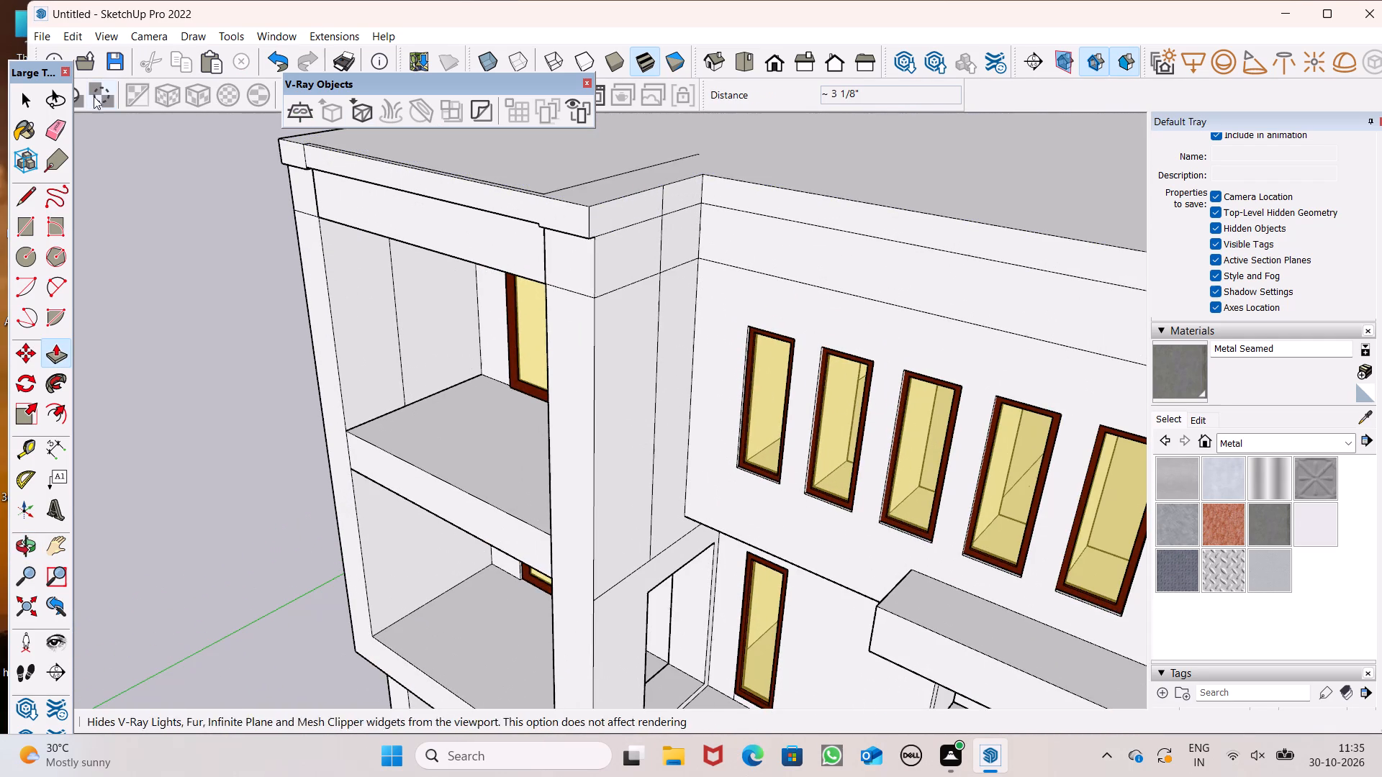
{"action": "left_click", "coordinate": [45, 135]}
{"action": "middle_click_drag", "start_coordinate": [614, 271], "coordinate": [543, 237]}
{"action": "scroll", "coordinate": [630, 235], "scroll_direction": "up", "scroll_amount": 6}
{"action": "left_click", "coordinate": [637, 156]}
{"action": "scroll", "coordinate": [603, 191], "scroll_direction": "down", "scroll_amount": 6}
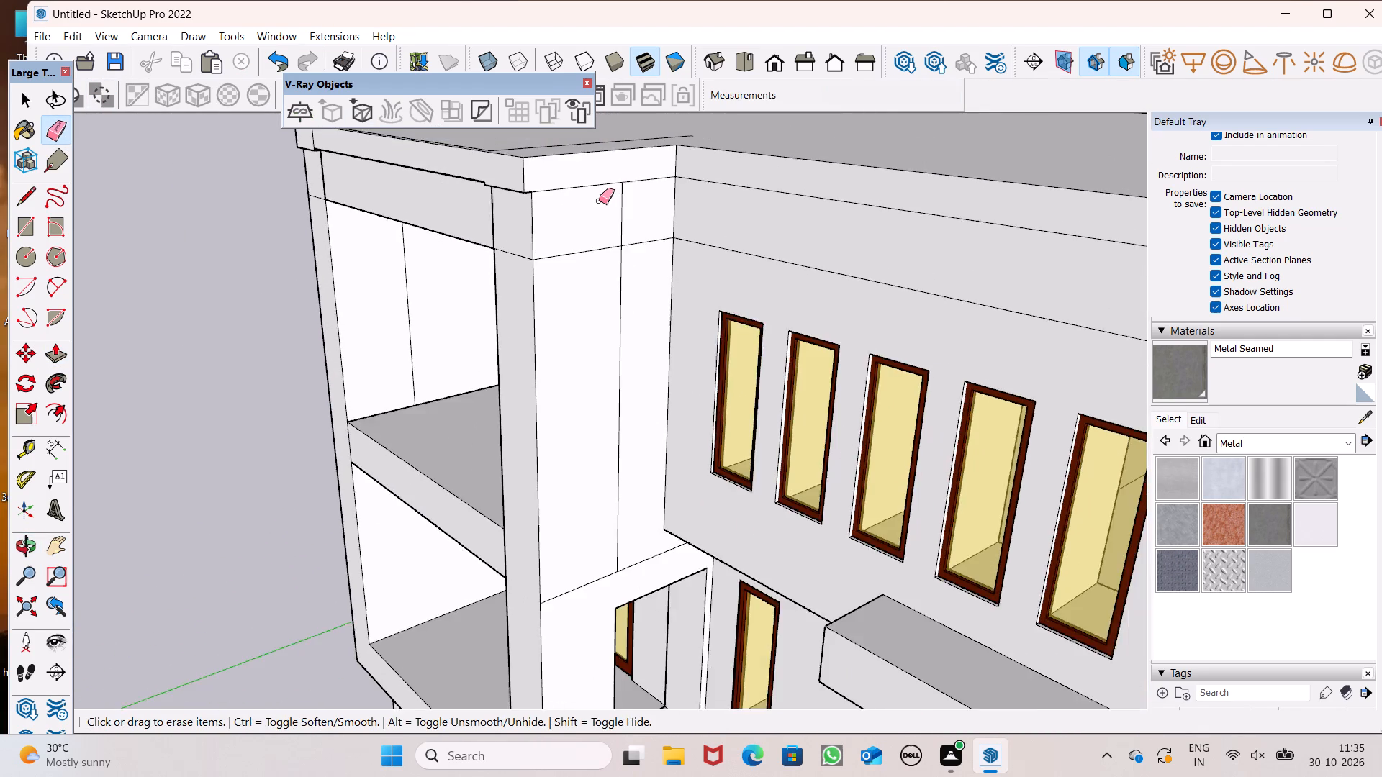
Push/Pull the narrow underside strip of the roof band above the top balcony beam 1 1/16" down, level with the adjoining pillar section.
{"action": "scroll", "coordinate": [599, 201], "scroll_direction": "down", "scroll_amount": 5}
{"action": "middle_click_drag", "start_coordinate": [609, 201], "coordinate": [718, 188]}
{"action": "scroll", "coordinate": [749, 145], "scroll_direction": "up", "scroll_amount": 1}
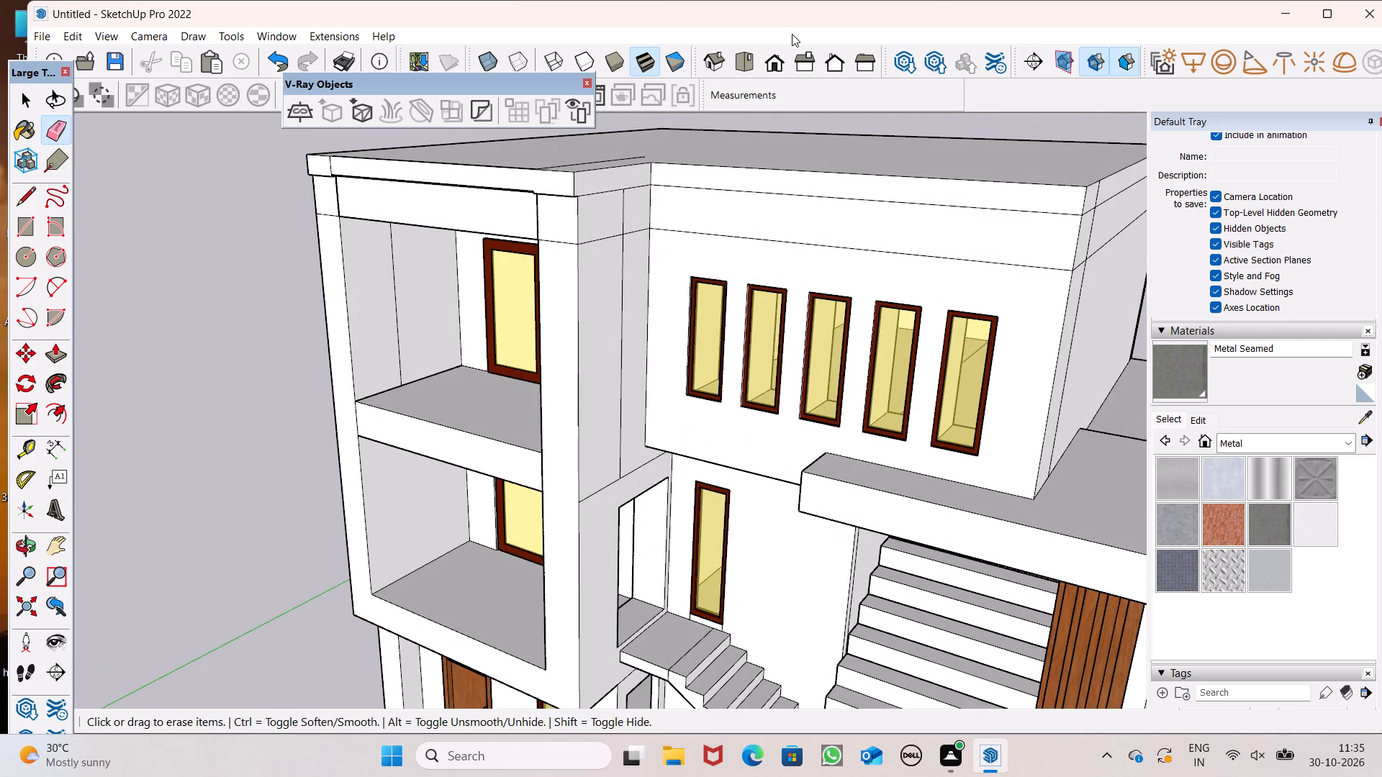
{"action": "scroll", "coordinate": [600, 256], "scroll_direction": "down", "scroll_amount": 3}
{"action": "middle_click_drag", "start_coordinate": [595, 292], "coordinate": [848, 135]}
{"action": "scroll", "coordinate": [787, 175], "scroll_direction": "up", "scroll_amount": 1}
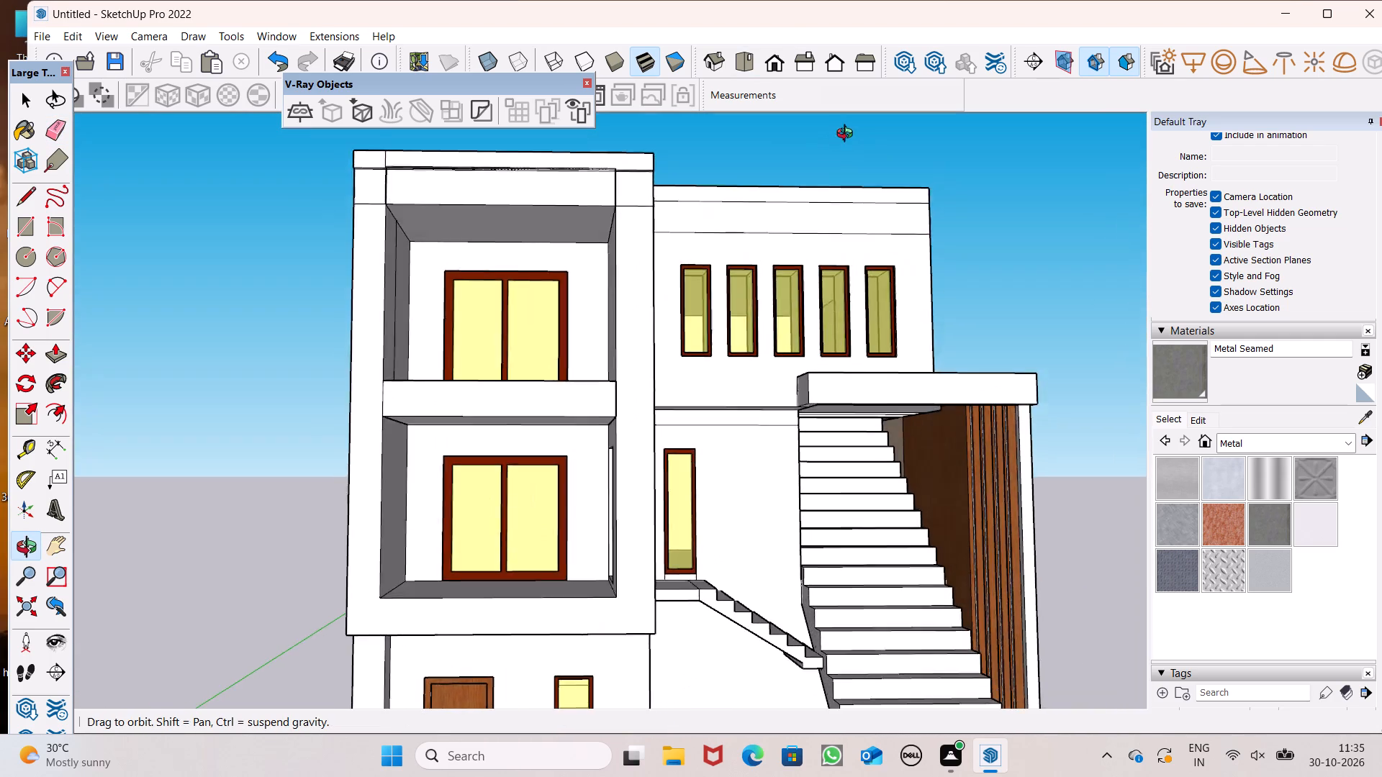
{"action": "middle_click_drag", "start_coordinate": [848, 135], "coordinate": [858, 127]}
{"action": "scroll", "coordinate": [741, 219], "scroll_direction": "up", "scroll_amount": 6}
{"action": "scroll", "coordinate": [554, 224], "scroll_direction": "down", "scroll_amount": 7}
{"action": "scroll", "coordinate": [444, 166], "scroll_direction": "up", "scroll_amount": 6}
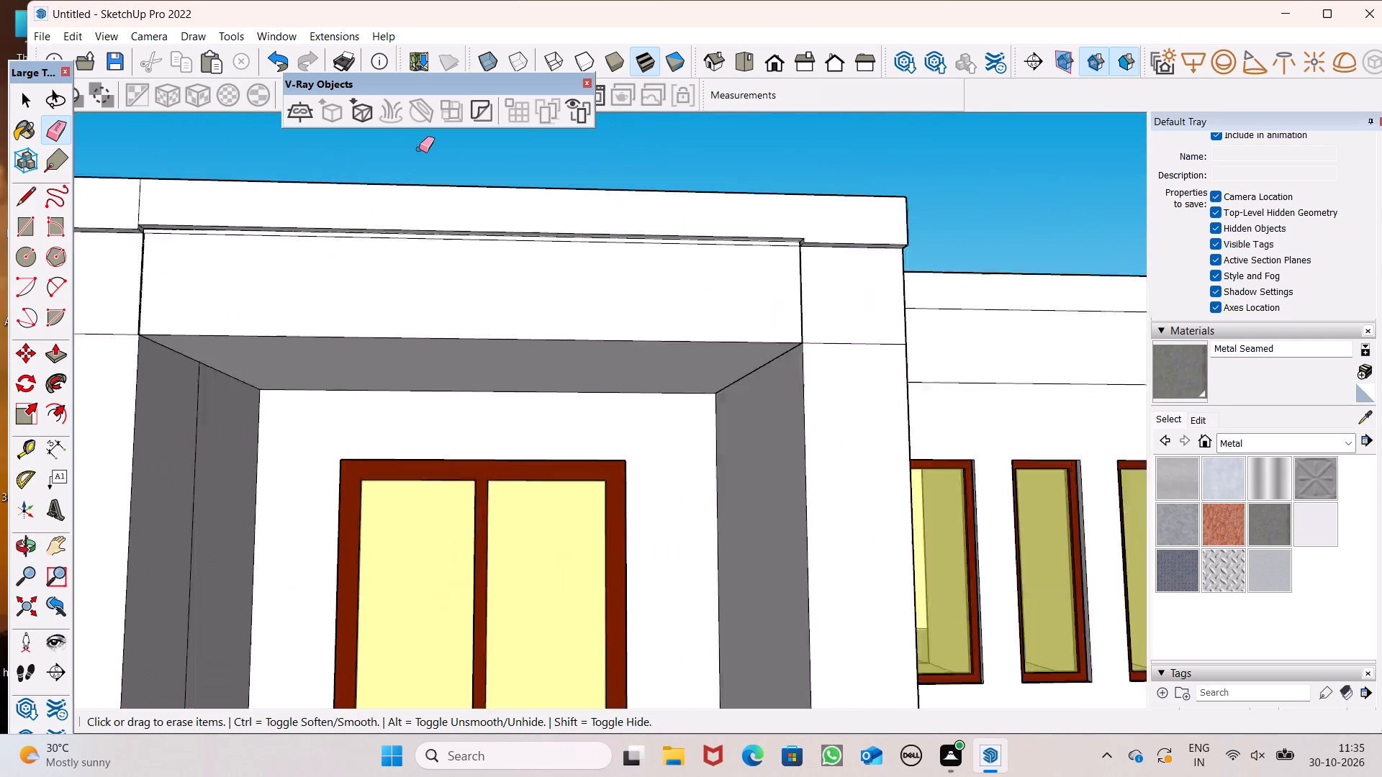
{"action": "scroll", "coordinate": [419, 149], "scroll_direction": "up", "scroll_amount": 2}
{"action": "middle_click_drag", "start_coordinate": [507, 224], "coordinate": [522, 145]}
{"action": "scroll", "coordinate": [521, 155], "scroll_direction": "up", "scroll_amount": 1}
{"action": "scroll", "coordinate": [756, 261], "scroll_direction": "up", "scroll_amount": 3}
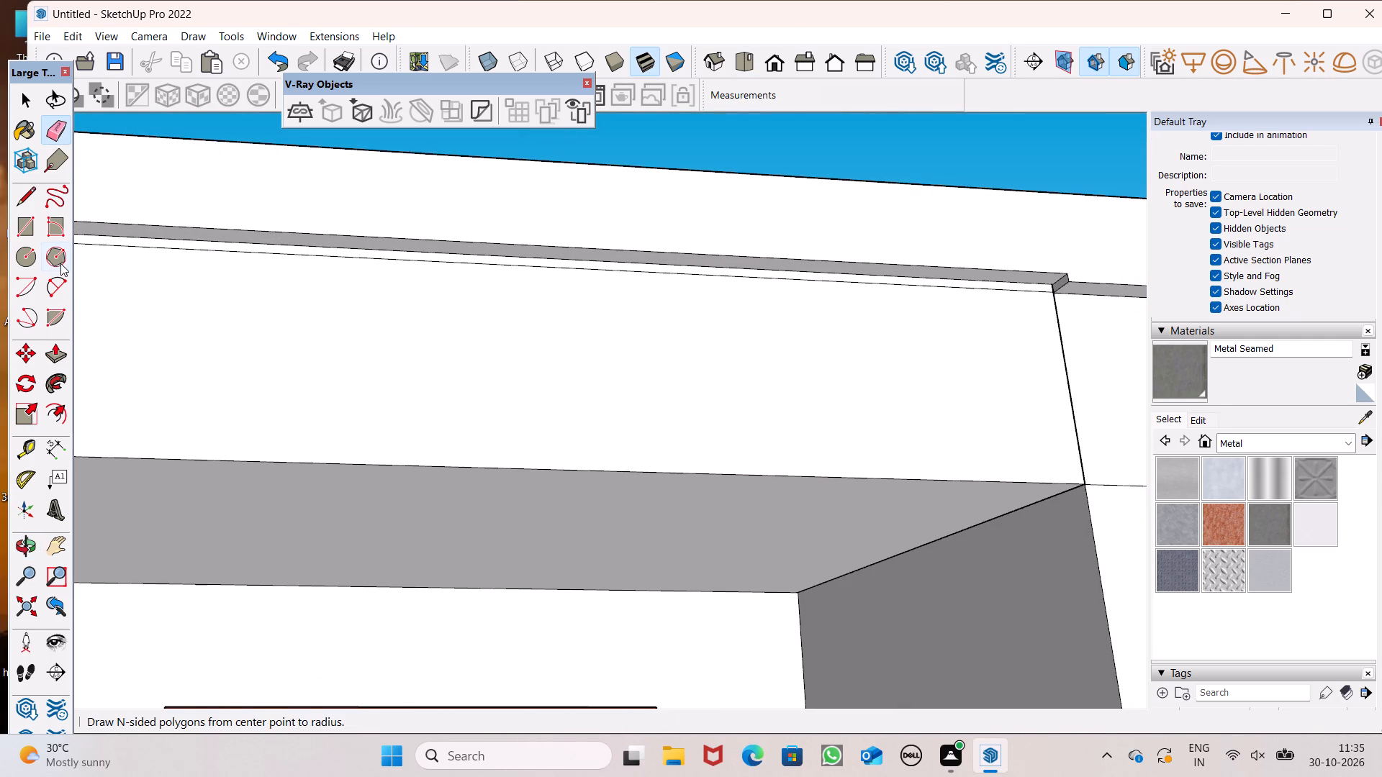
{"action": "left_click", "coordinate": [55, 347]}
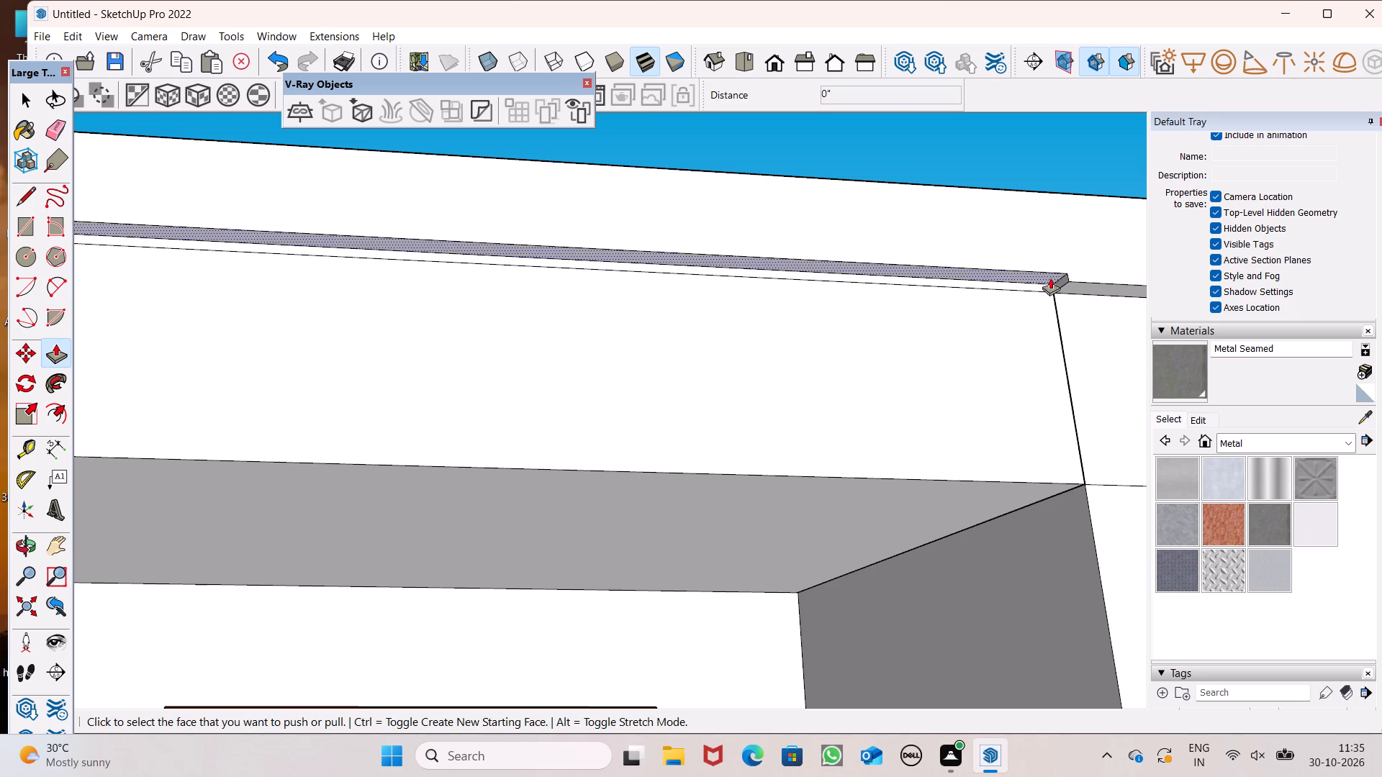
{"action": "scroll", "coordinate": [1076, 276], "scroll_direction": "up", "scroll_amount": 6}
{"action": "left_click_drag", "start_coordinate": [1034, 281], "coordinate": [1059, 294]}
{"action": "scroll", "coordinate": [716, 299], "scroll_direction": "down", "scroll_amount": 2}
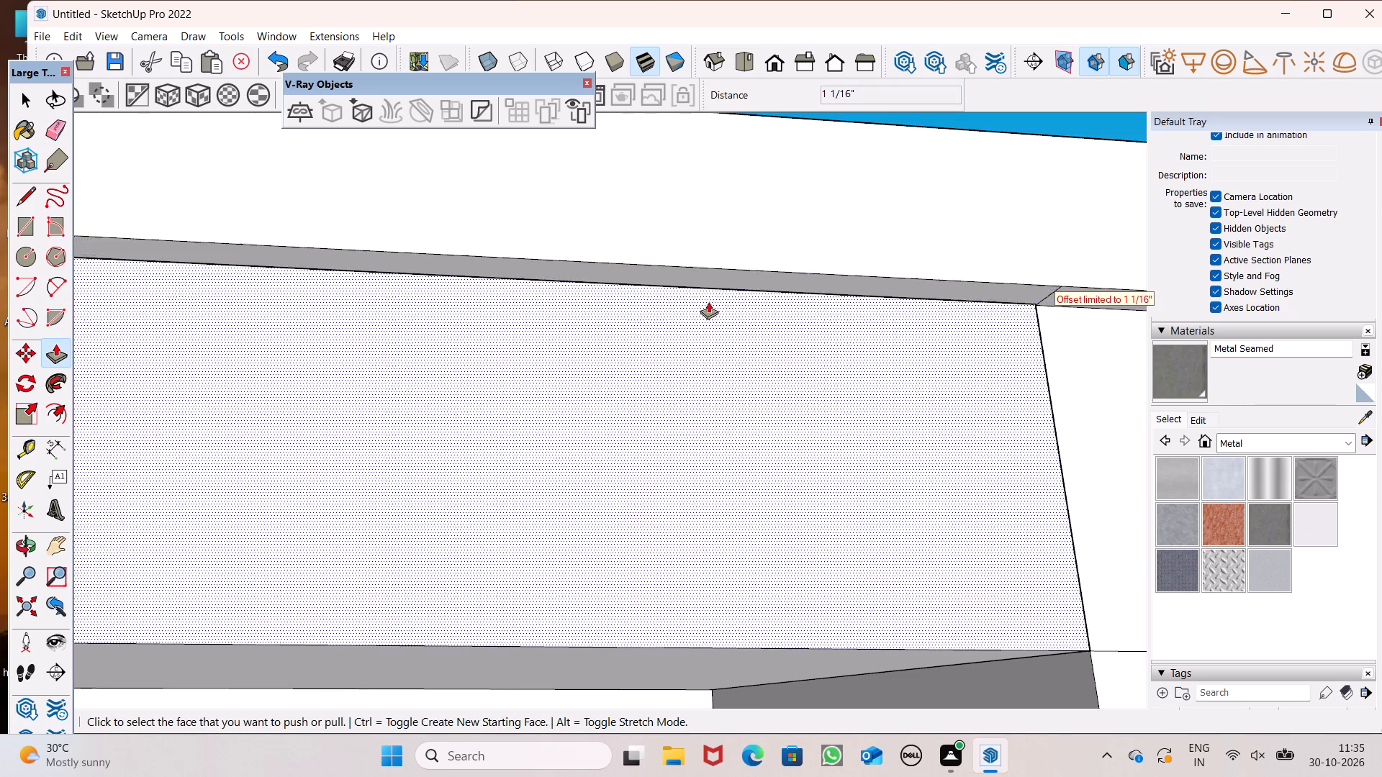
Erase the vertical seam line on the roof band's front face near the outer corner pillar.
{"action": "scroll", "coordinate": [708, 301], "scroll_direction": "down", "scroll_amount": 17}
{"action": "middle_click_drag", "start_coordinate": [700, 291], "coordinate": [594, 501]}
{"action": "left_click", "coordinate": [54, 135]}
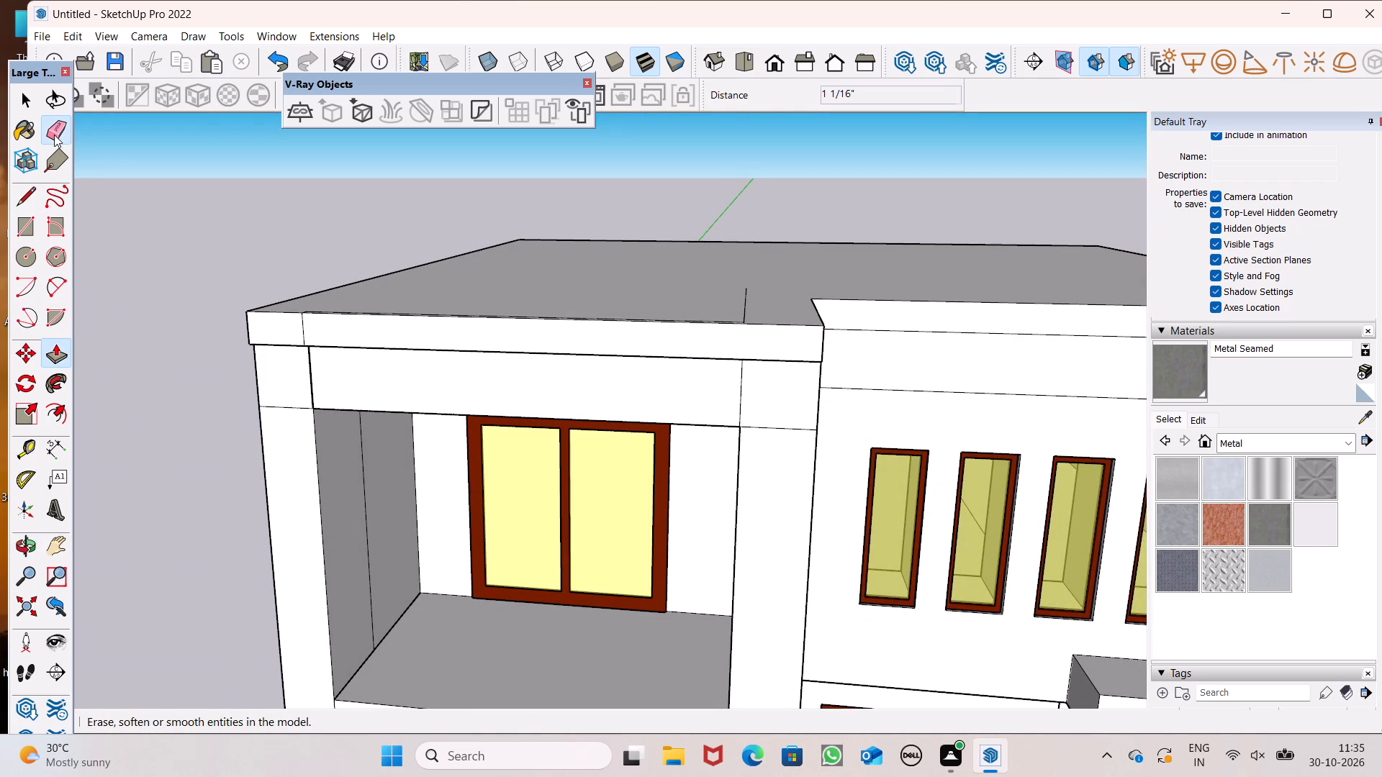
{"action": "scroll", "coordinate": [214, 320], "scroll_direction": "up", "scroll_amount": 7}
{"action": "scroll", "coordinate": [371, 383], "scroll_direction": "up", "scroll_amount": 3}
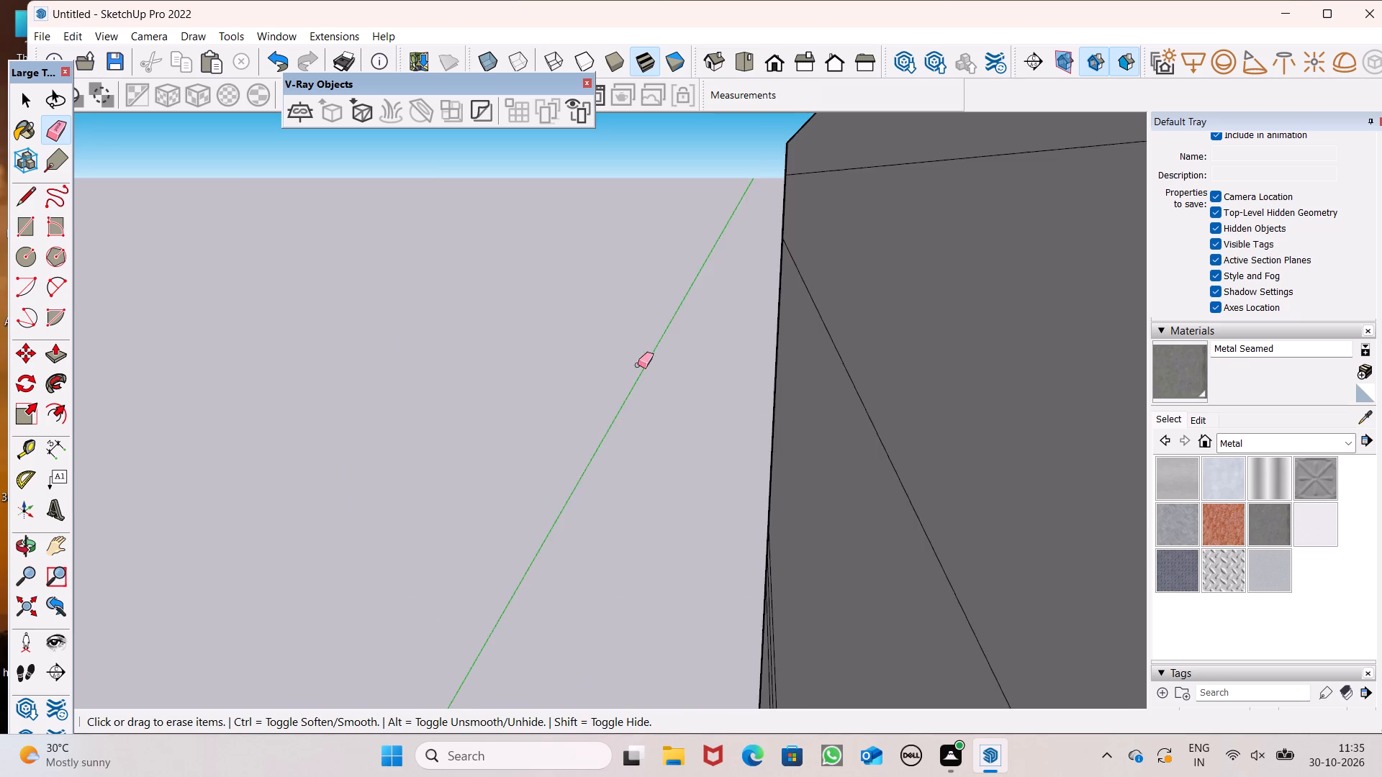
{"action": "scroll", "coordinate": [492, 386], "scroll_direction": "down", "scroll_amount": 6}
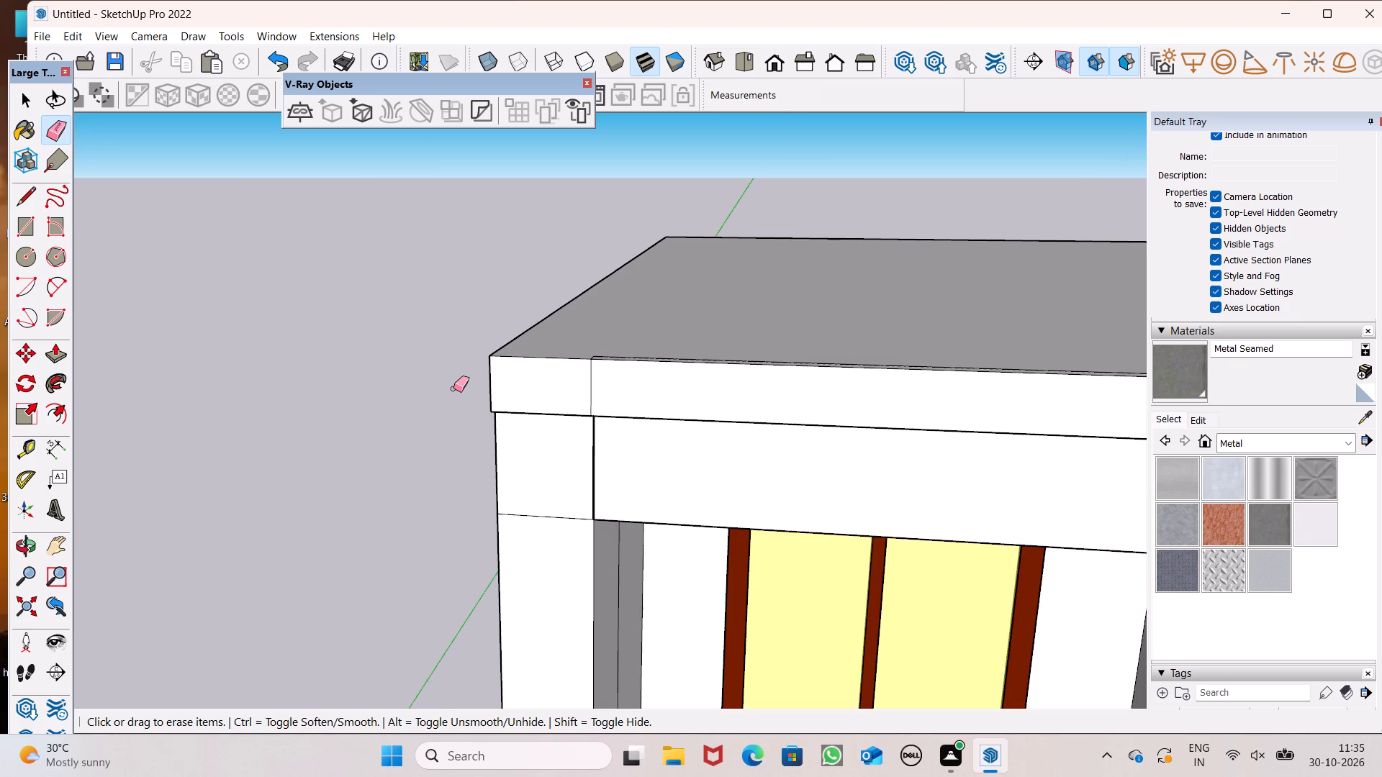
{"action": "left_click", "coordinate": [601, 384]}
{"action": "scroll", "coordinate": [535, 393], "scroll_direction": "down", "scroll_amount": 4}
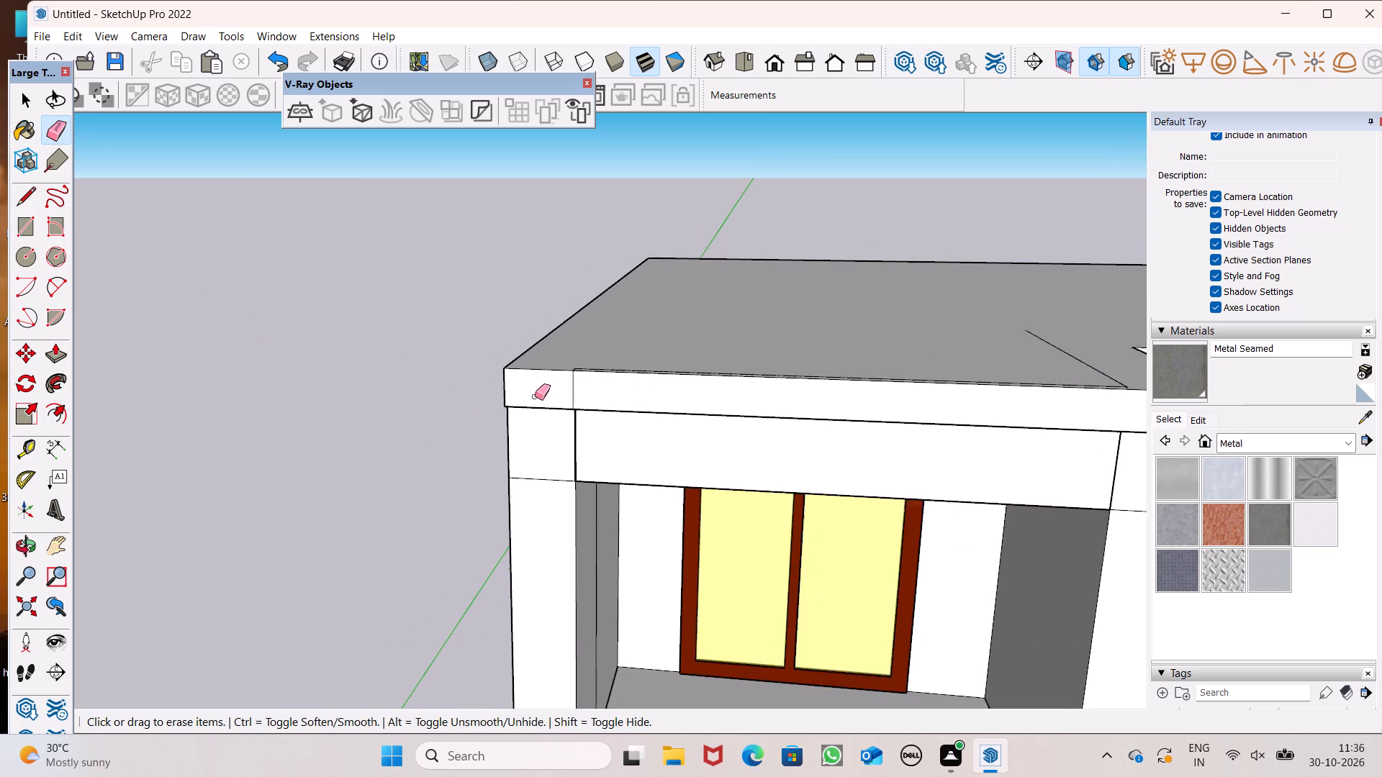
{"action": "scroll", "coordinate": [535, 396], "scroll_direction": "down", "scroll_amount": 1}
{"action": "scroll", "coordinate": [576, 378], "scroll_direction": "up", "scroll_amount": 7}
{"action": "left_click", "coordinate": [565, 398]}
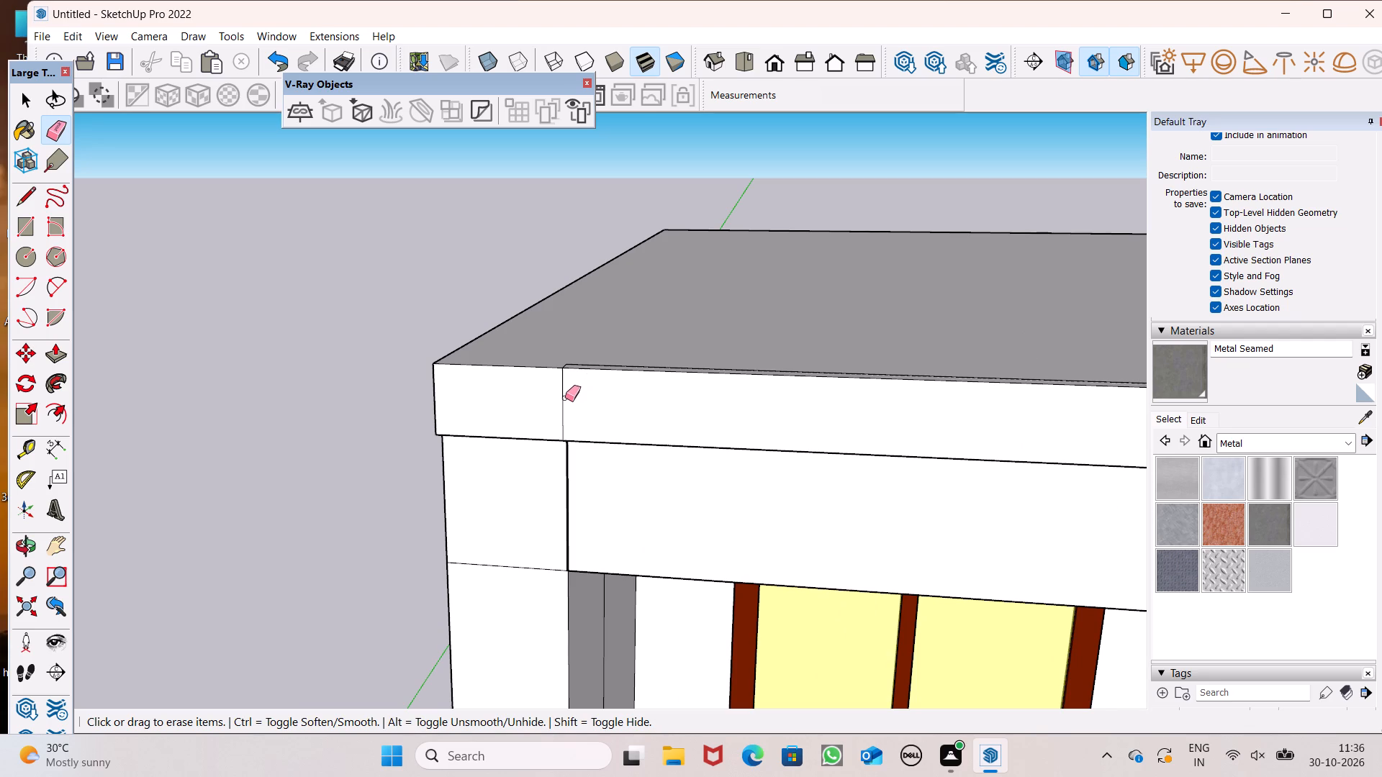
{"action": "left_click_drag", "start_coordinate": [557, 392], "coordinate": [571, 391]}
{"action": "scroll", "coordinate": [556, 373], "scroll_direction": "down", "scroll_amount": 5}
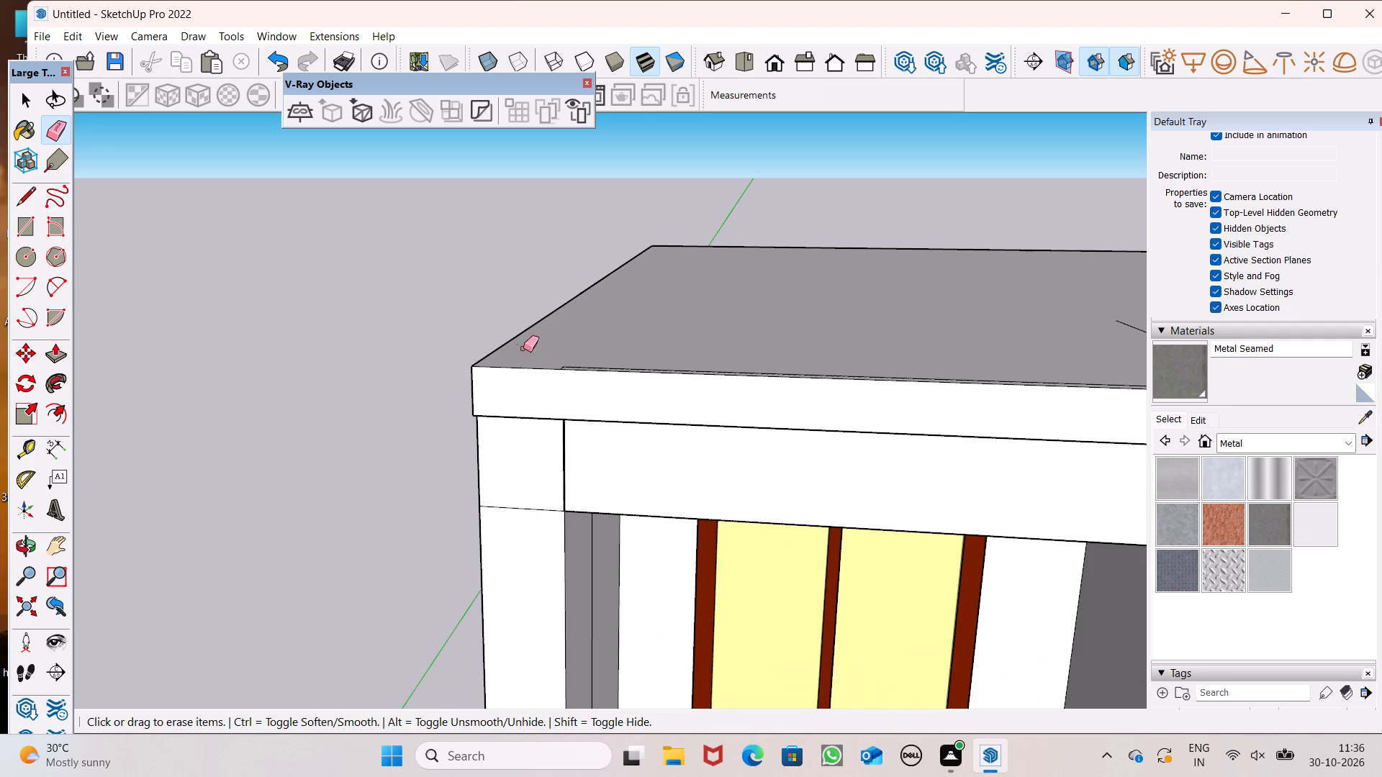
Erase the leftover thin strip outline and its short end edges on the roof surface near the outer front corner.
{"action": "scroll", "coordinate": [507, 346], "scroll_direction": "down", "scroll_amount": 5}
{"action": "middle_click_drag", "start_coordinate": [544, 369], "coordinate": [617, 571]}
{"action": "scroll", "coordinate": [628, 565], "scroll_direction": "up", "scroll_amount": 5}
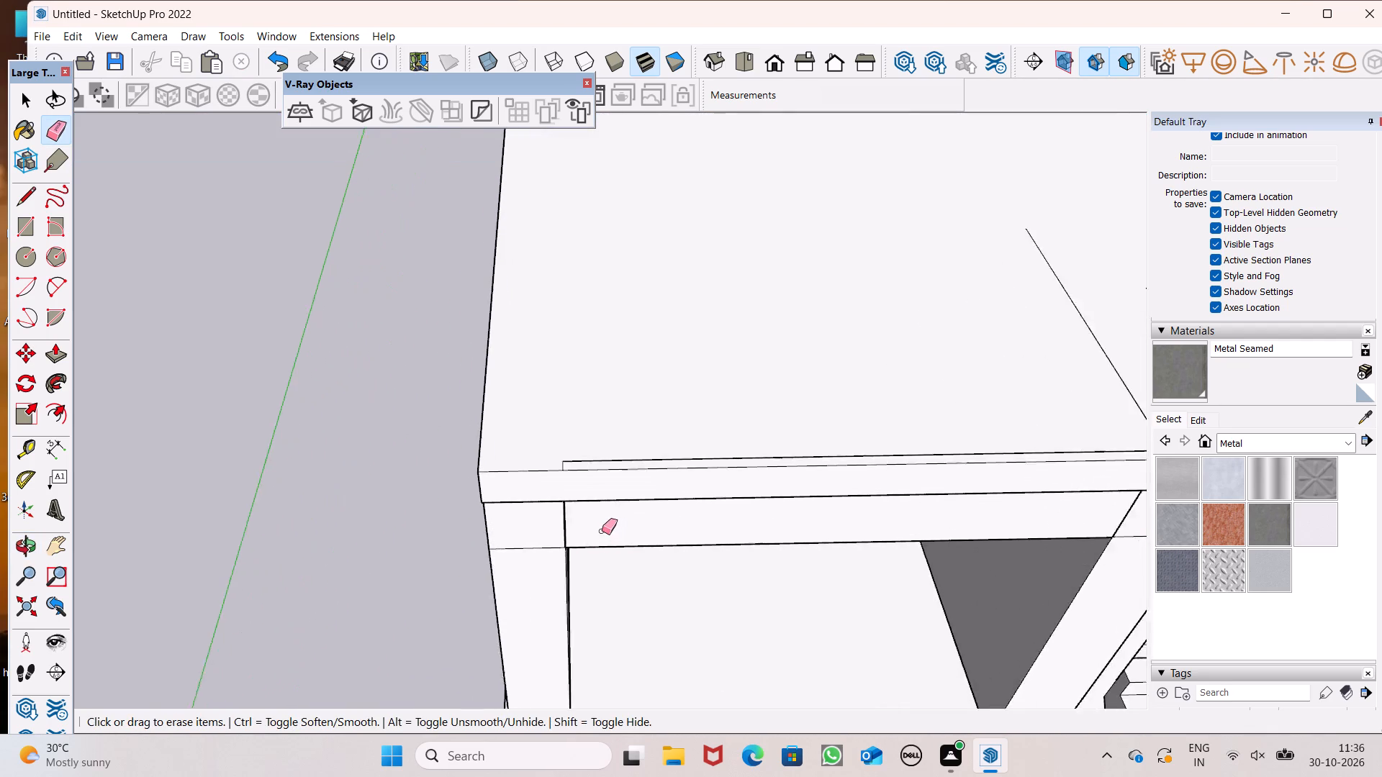
{"action": "scroll", "coordinate": [602, 531], "scroll_direction": "up", "scroll_amount": 2}
{"action": "scroll", "coordinate": [564, 447], "scroll_direction": "up", "scroll_amount": 4}
{"action": "scroll", "coordinate": [564, 447], "scroll_direction": "down", "scroll_amount": 1}
{"action": "scroll", "coordinate": [564, 447], "scroll_direction": "up", "scroll_amount": 13}
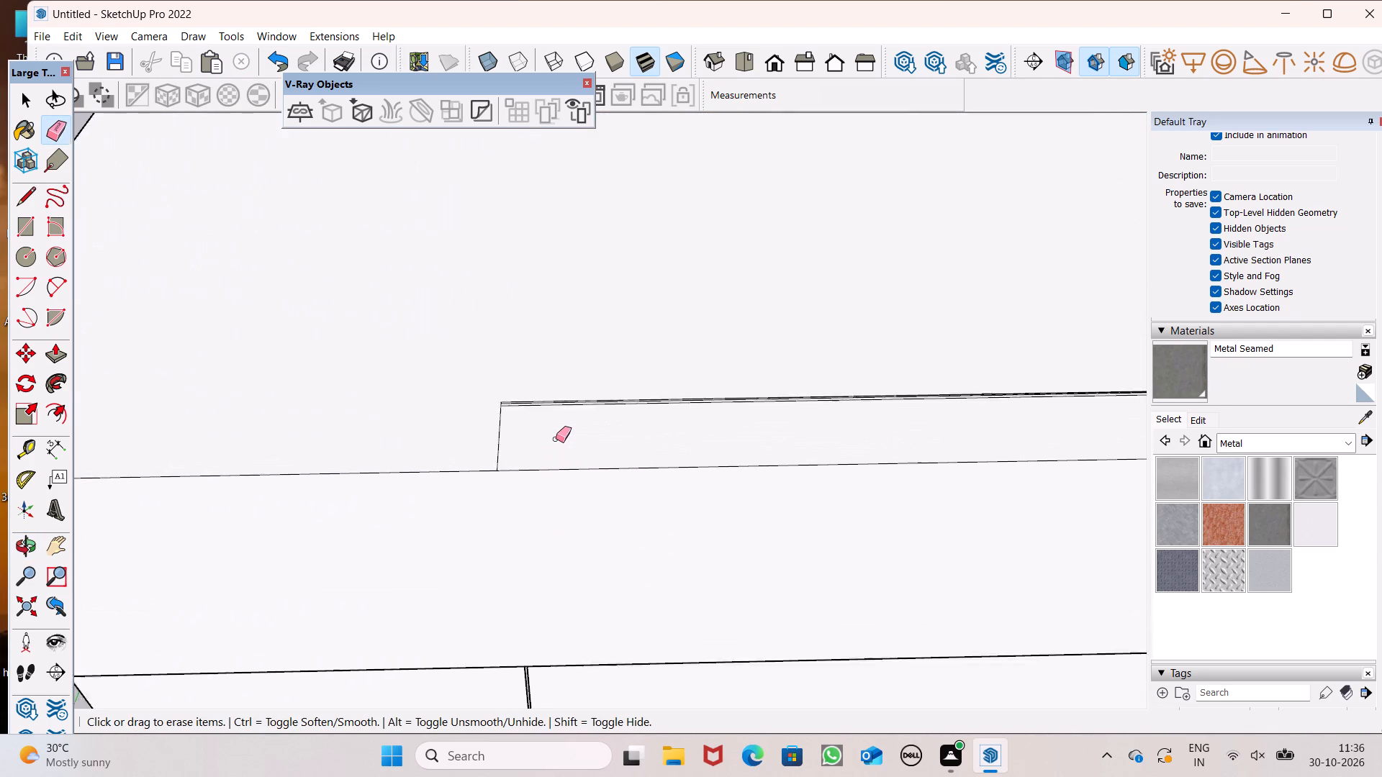
{"action": "scroll", "coordinate": [556, 439], "scroll_direction": "up", "scroll_amount": 9}
{"action": "left_click_drag", "start_coordinate": [411, 430], "coordinate": [430, 422]}
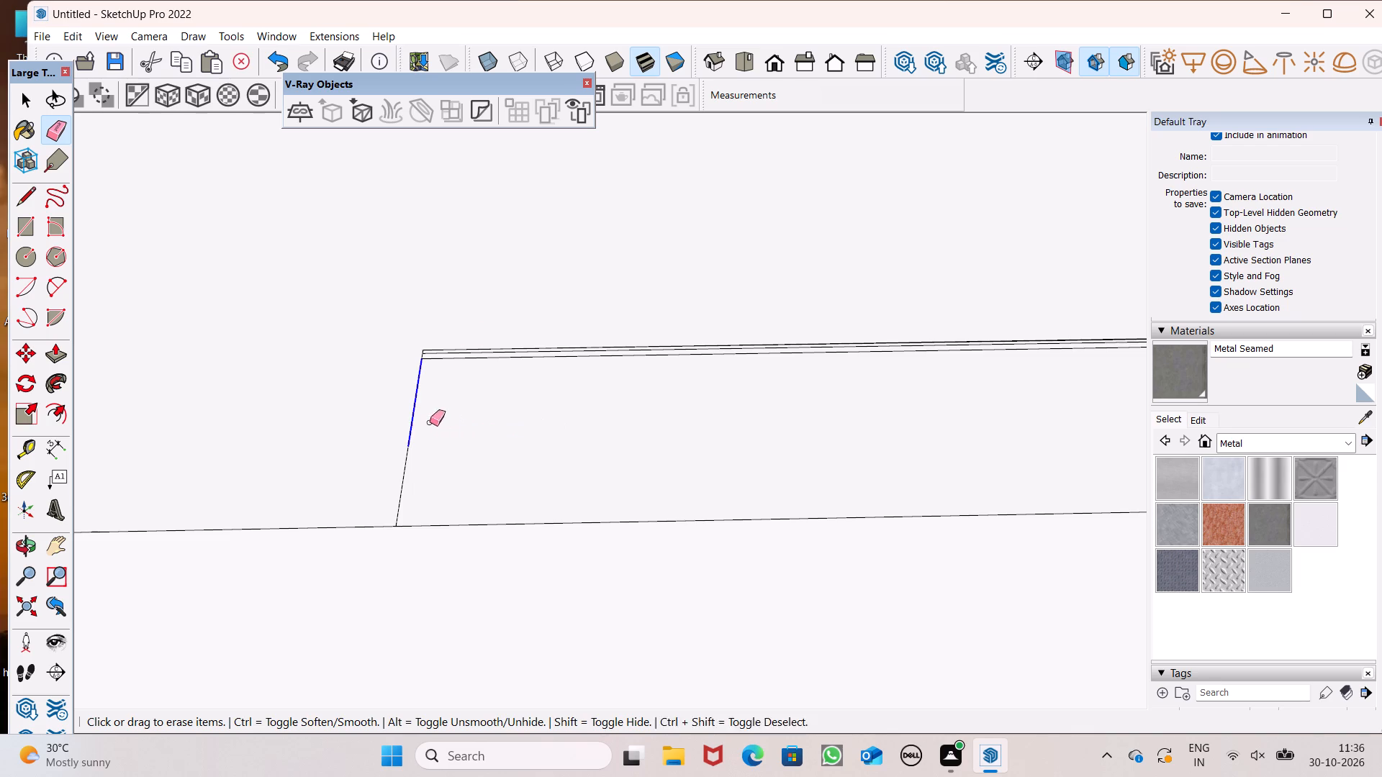
{"action": "left_click_drag", "start_coordinate": [430, 422], "coordinate": [439, 401]}
{"action": "left_click_drag", "start_coordinate": [472, 301], "coordinate": [472, 369]}
{"action": "left_click_drag", "start_coordinate": [426, 356], "coordinate": [415, 358]}
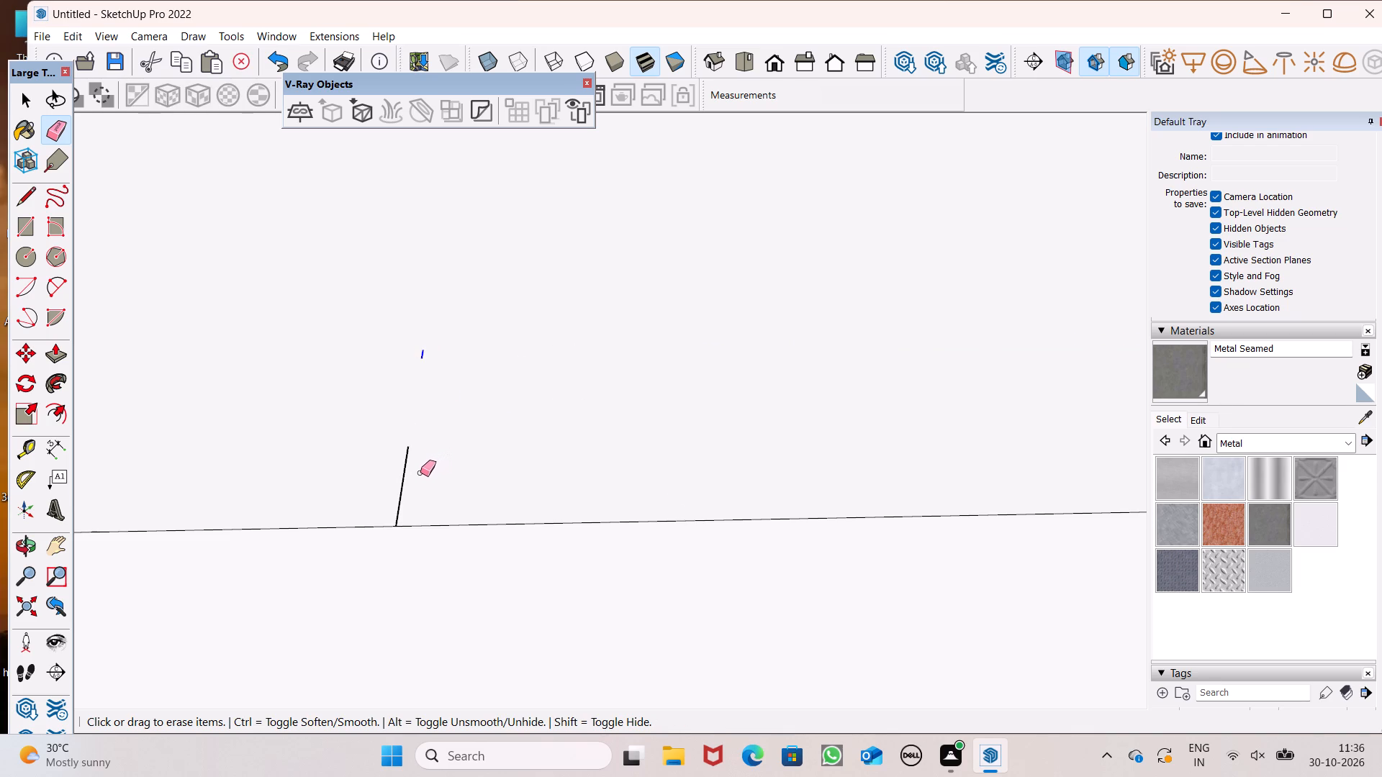
{"action": "left_click_drag", "start_coordinate": [400, 481], "coordinate": [411, 472]}
Erase the remaining double edges on the roof surface where they meet behind the inner pillar corner.
{"action": "scroll", "coordinate": [361, 399], "scroll_direction": "down", "scroll_amount": 17}
{"action": "scroll", "coordinate": [295, 362], "scroll_direction": "down", "scroll_amount": 6}
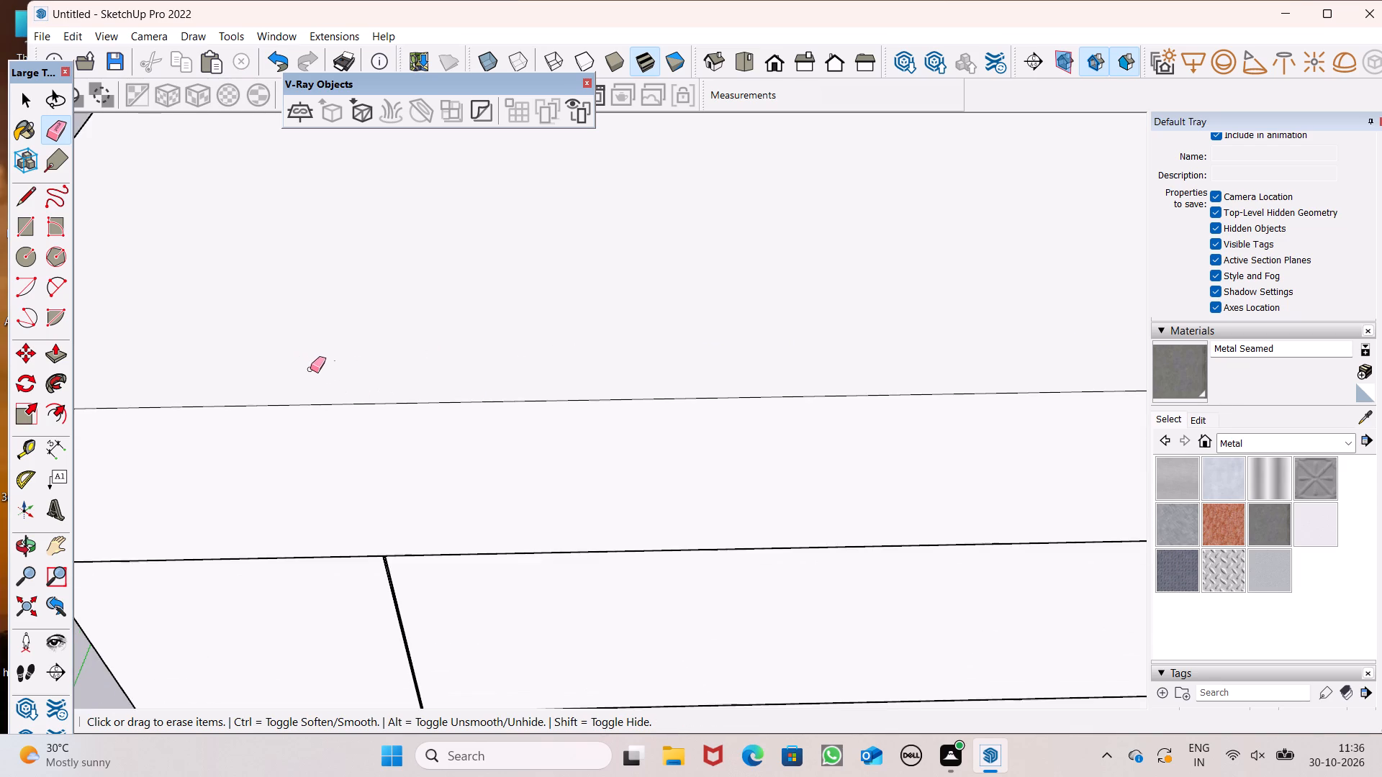
{"action": "scroll", "coordinate": [311, 370], "scroll_direction": "down", "scroll_amount": 15}
{"action": "middle_click_drag", "start_coordinate": [498, 427], "coordinate": [484, 43]}
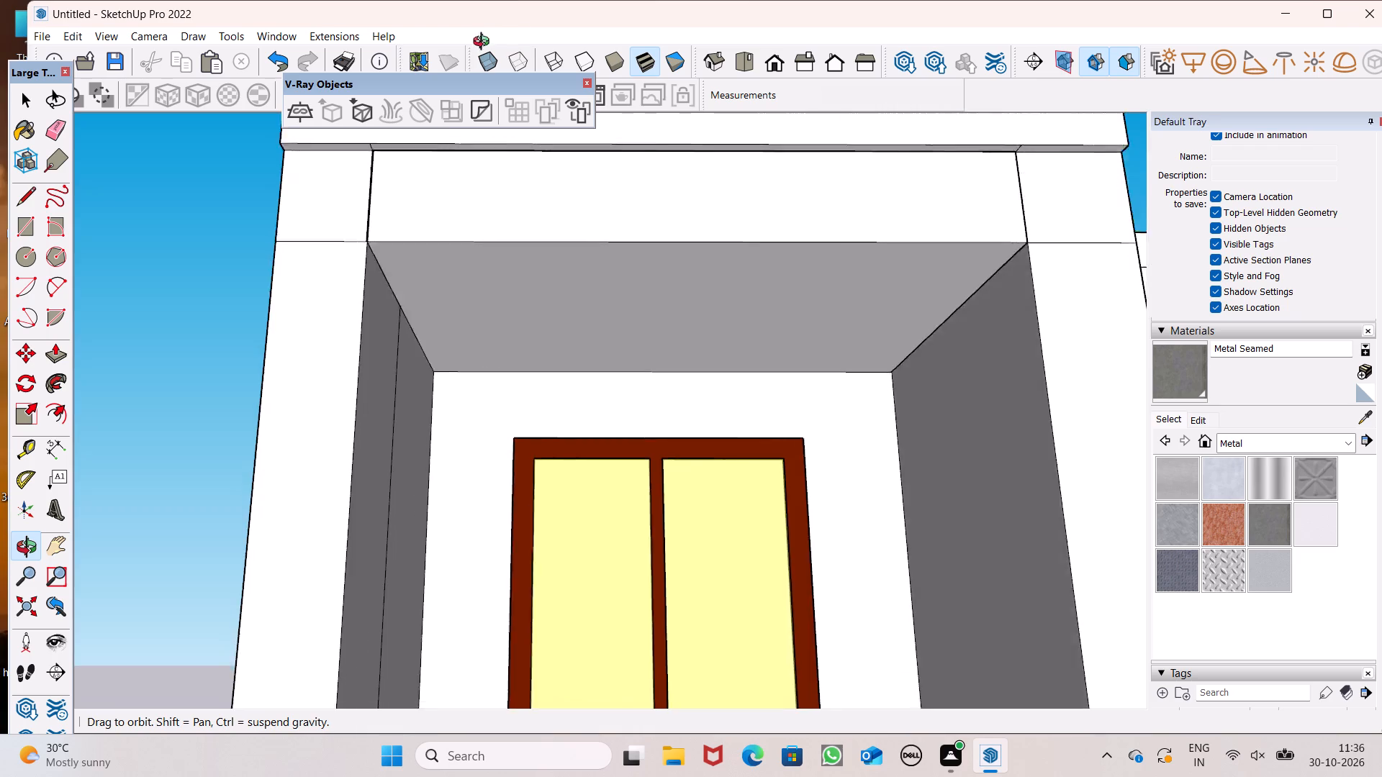
{"action": "middle_click_drag", "start_coordinate": [484, 43], "coordinate": [507, 388]}
{"action": "scroll", "coordinate": [479, 401], "scroll_direction": "down", "scroll_amount": 5}
{"action": "scroll", "coordinate": [398, 402], "scroll_direction": "down", "scroll_amount": 7}
{"action": "scroll", "coordinate": [548, 403], "scroll_direction": "down", "scroll_amount": 6}
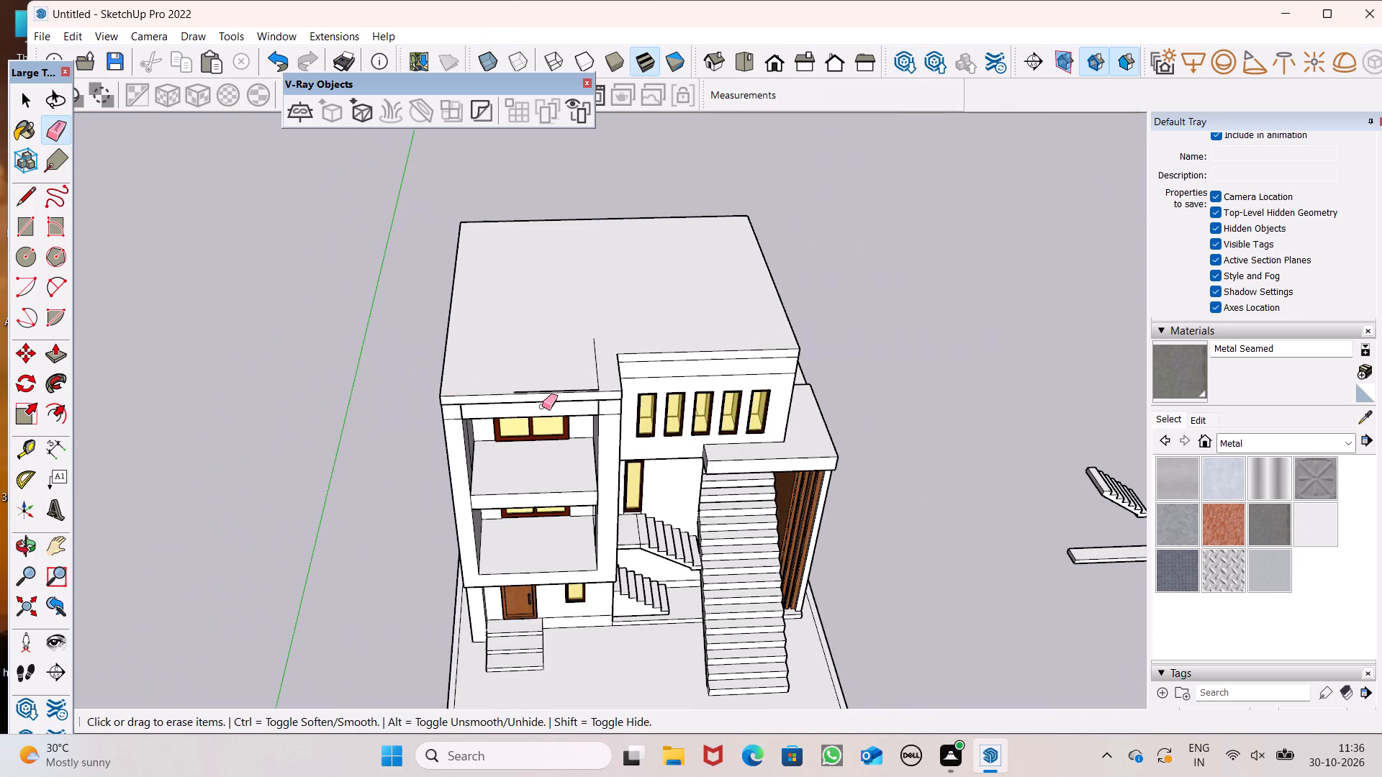
{"action": "scroll", "coordinate": [542, 406], "scroll_direction": "down", "scroll_amount": 5}
{"action": "scroll", "coordinate": [617, 392], "scroll_direction": "up", "scroll_amount": 7}
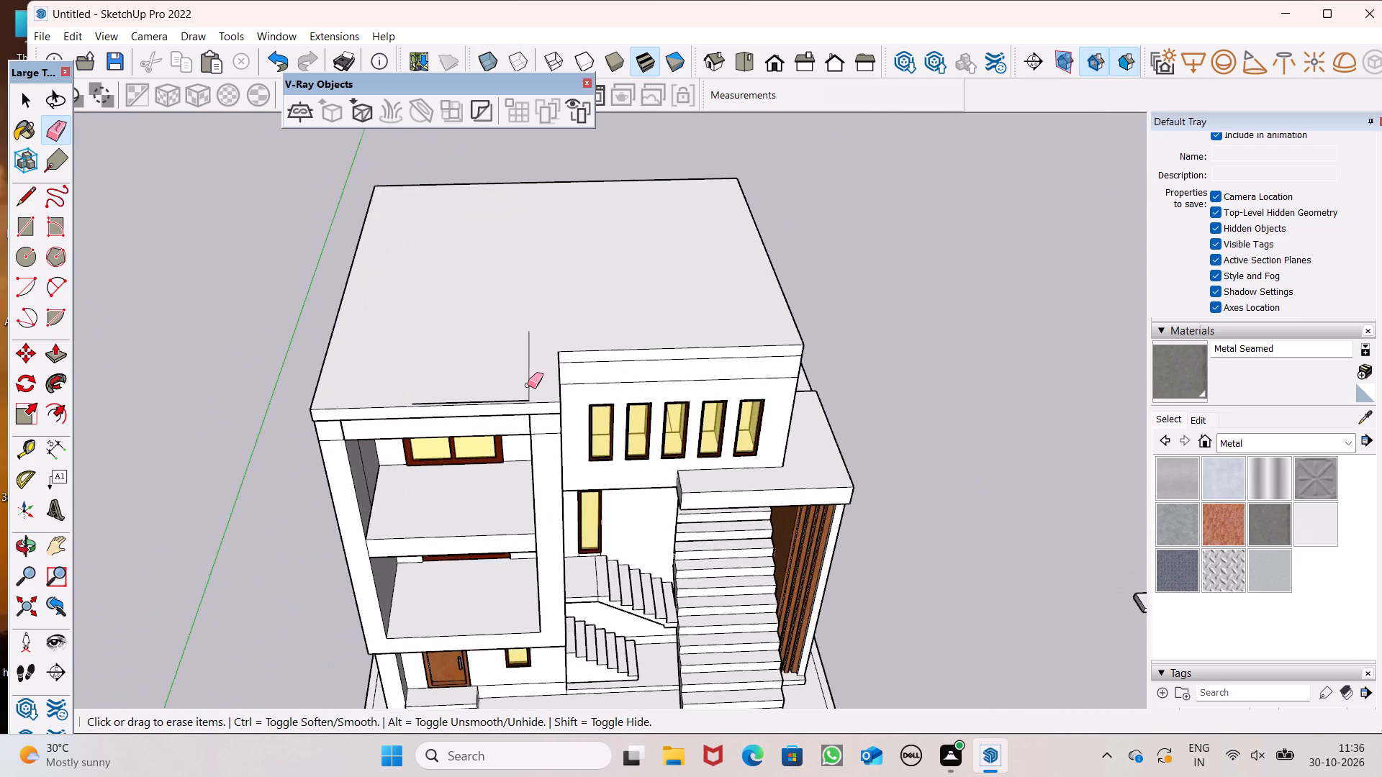
{"action": "scroll", "coordinate": [528, 385], "scroll_direction": "up", "scroll_amount": 20}
{"action": "scroll", "coordinate": [528, 385], "scroll_direction": "up", "scroll_amount": 8}
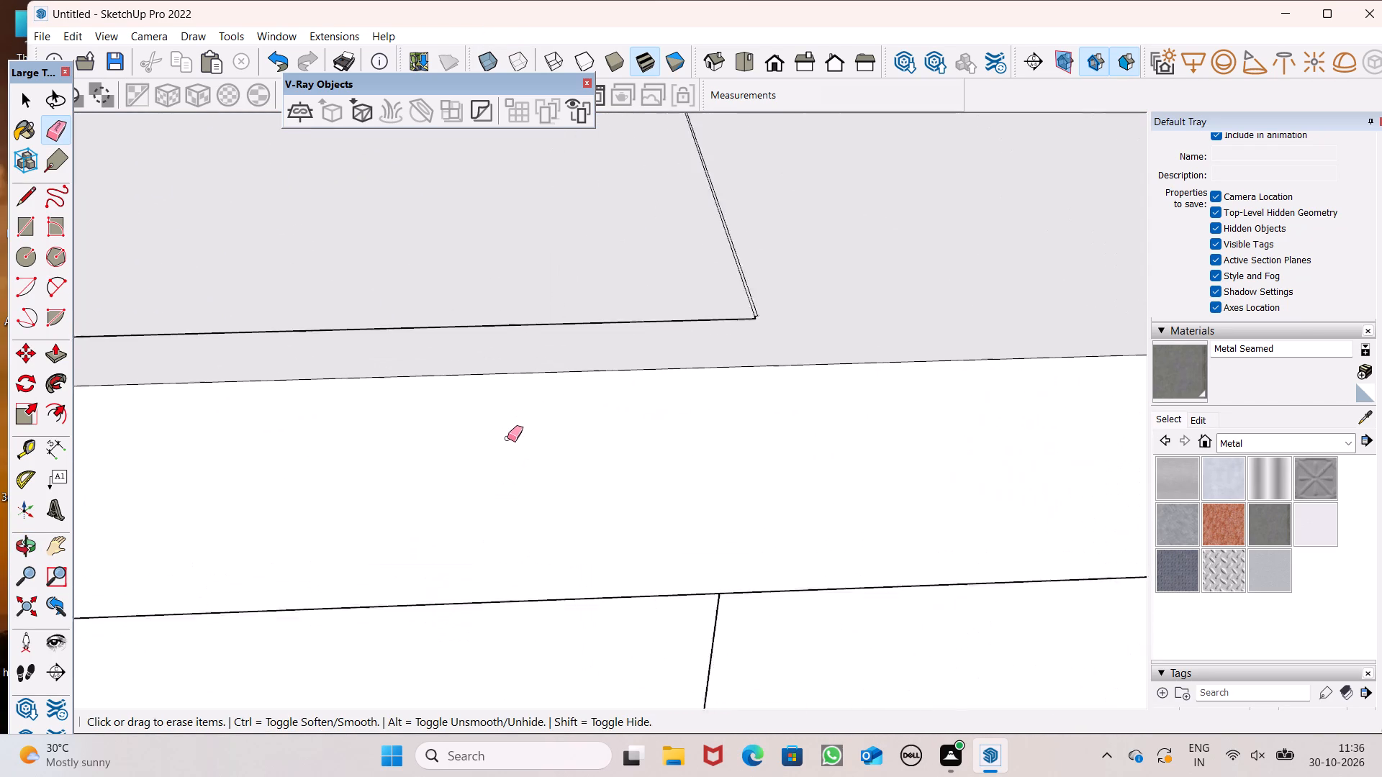
{"action": "scroll", "coordinate": [507, 438], "scroll_direction": "up", "scroll_amount": 4}
{"action": "left_click_drag", "start_coordinate": [804, 258], "coordinate": [816, 284]}
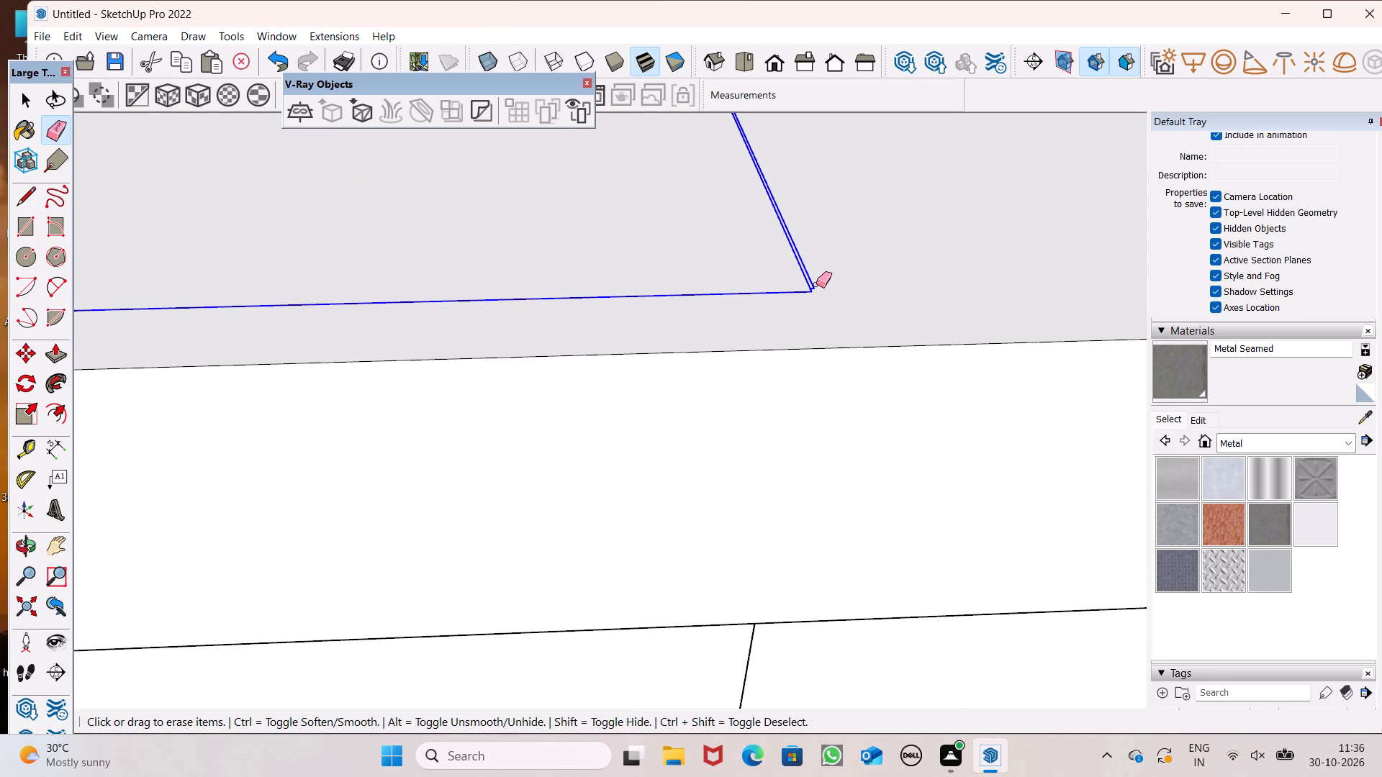
{"action": "left_click_drag", "start_coordinate": [816, 284], "coordinate": [812, 287]}
Examine the cleaned roof and the front facade from below, above and the staircase side.
{"action": "scroll", "coordinate": [767, 266], "scroll_direction": "down", "scroll_amount": 17}
{"action": "scroll", "coordinate": [656, 331], "scroll_direction": "down", "scroll_amount": 6}
{"action": "middle_click_drag", "start_coordinate": [617, 507], "coordinate": [625, 185]}
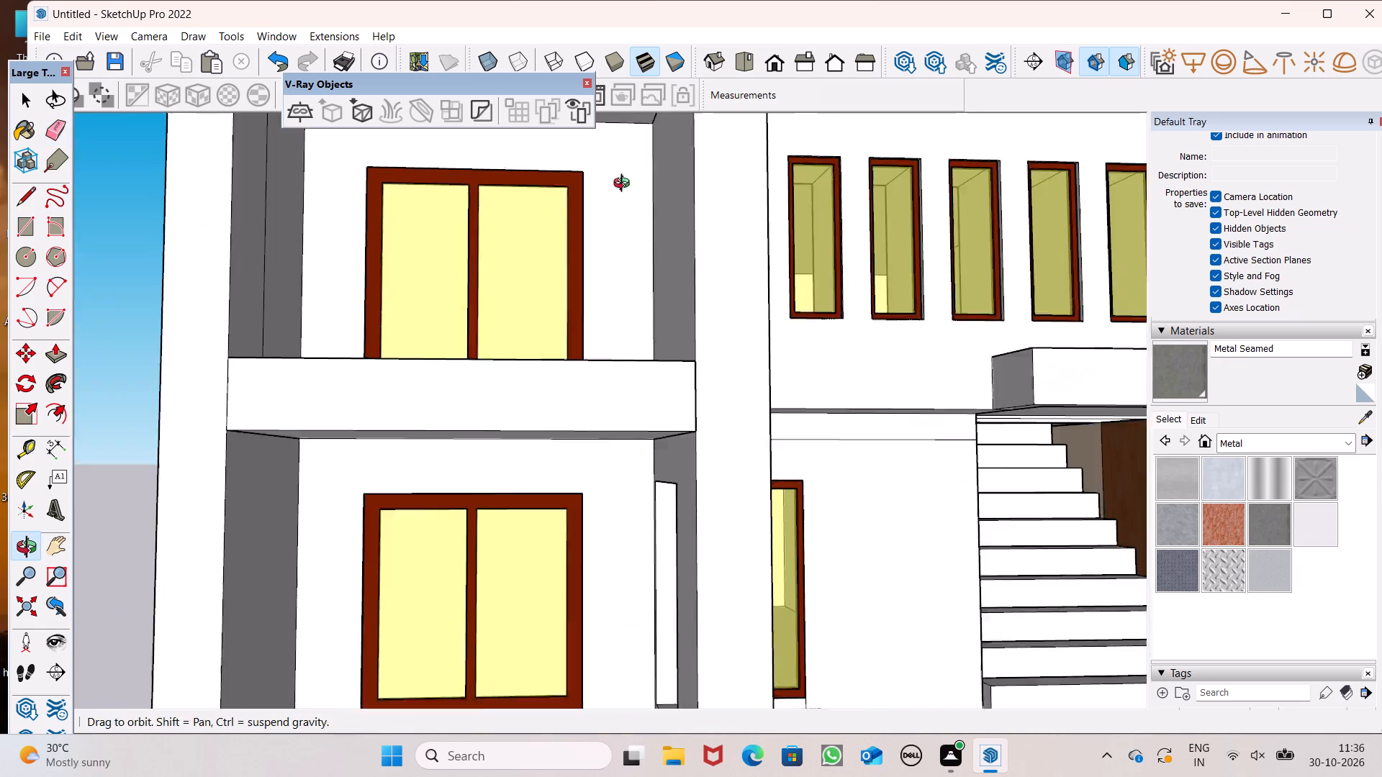
{"action": "middle_click_drag", "start_coordinate": [625, 185], "coordinate": [625, 147]}
{"action": "scroll", "coordinate": [630, 321], "scroll_direction": "down", "scroll_amount": 20}
{"action": "scroll", "coordinate": [615, 361], "scroll_direction": "down", "scroll_amount": 6}
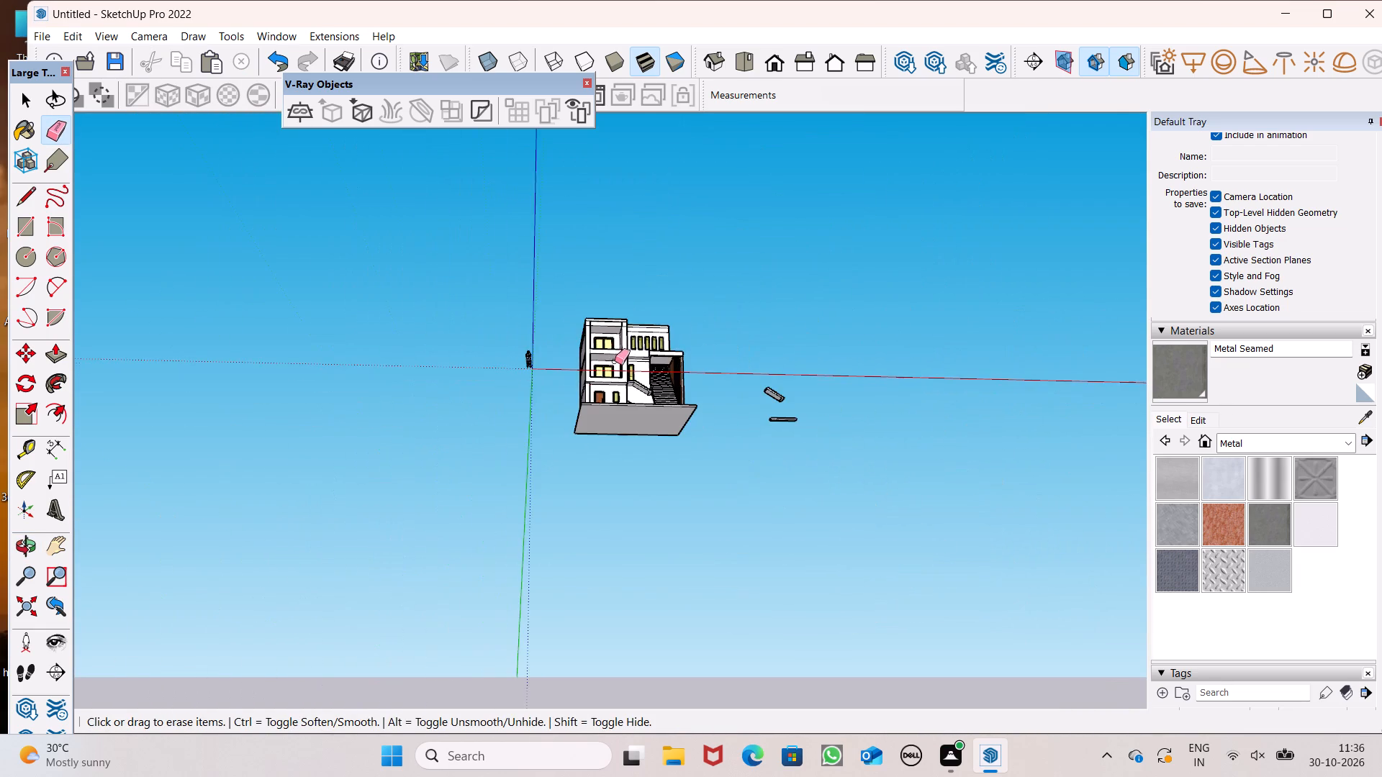
{"action": "scroll", "coordinate": [615, 361], "scroll_direction": "down", "scroll_amount": 1}
{"action": "middle_click_drag", "start_coordinate": [640, 367], "coordinate": [559, 599]}
{"action": "scroll", "coordinate": [625, 322], "scroll_direction": "up", "scroll_amount": 17}
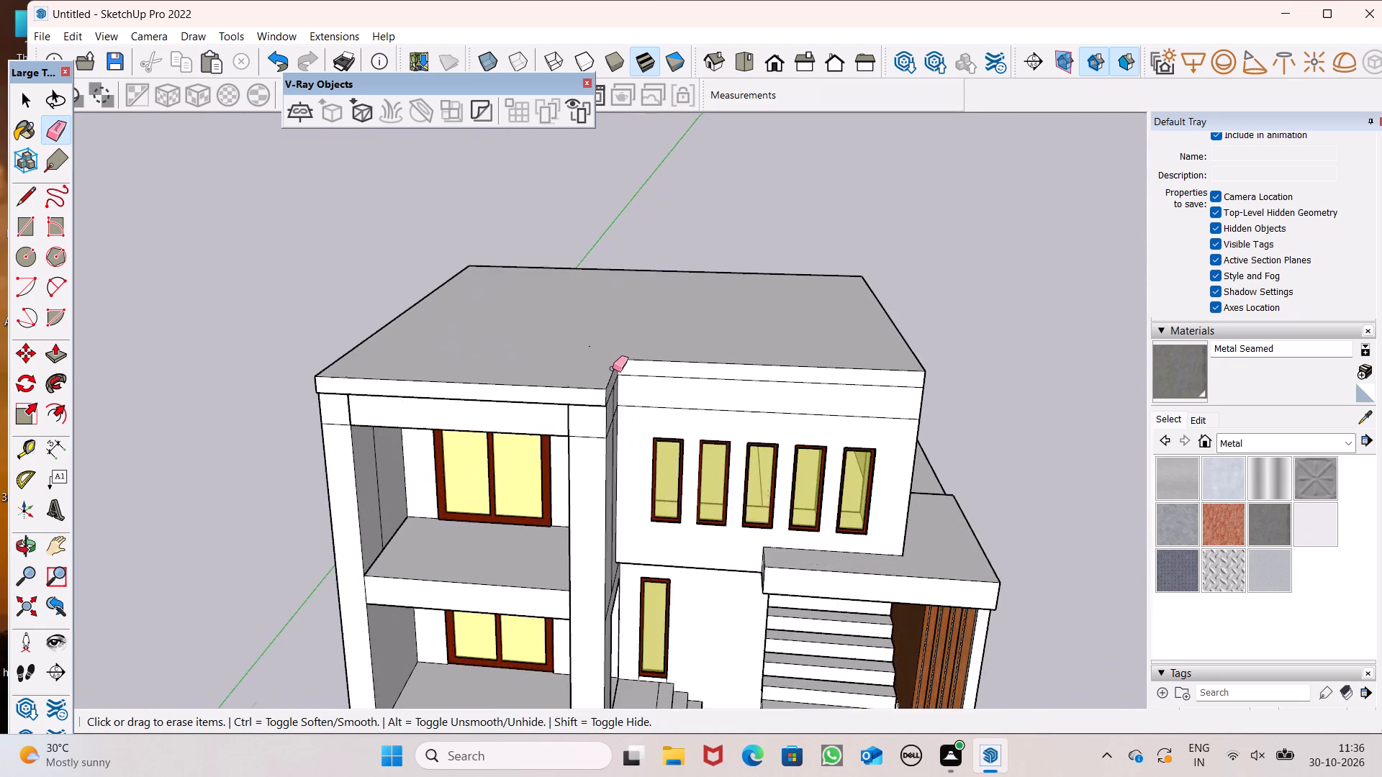
{"action": "middle_click_drag", "start_coordinate": [606, 381], "coordinate": [567, 224]}
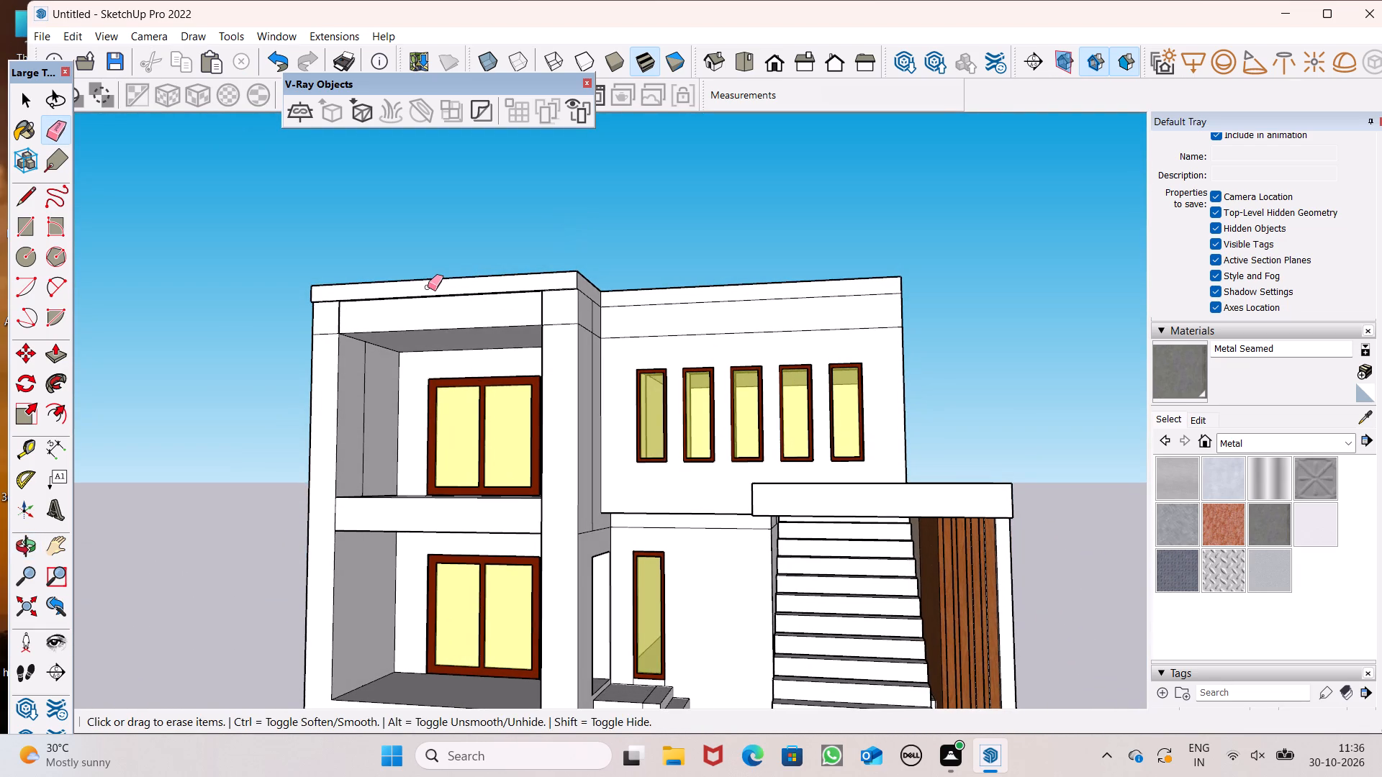
{"action": "scroll", "coordinate": [428, 312], "scroll_direction": "down", "scroll_amount": 1}
{"action": "middle_click_drag", "start_coordinate": [432, 322], "coordinate": [235, 405]}
{"action": "scroll", "coordinate": [240, 396], "scroll_direction": "up", "scroll_amount": 1}
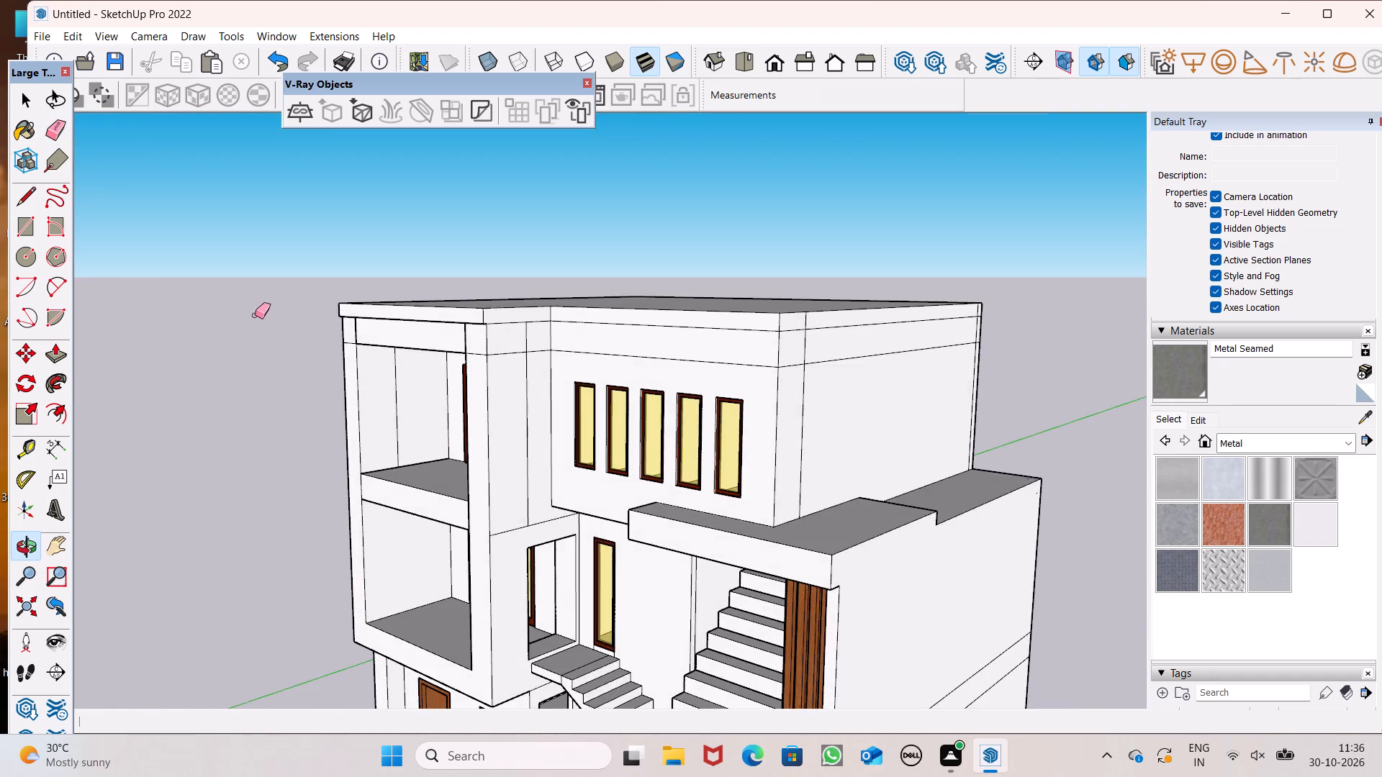
Push/Pull the front face of the roof band above the top balcony 10 1/4" outward.
{"action": "left_click", "coordinate": [58, 358]}
{"action": "scroll", "coordinate": [276, 275], "scroll_direction": "up", "scroll_amount": 3}
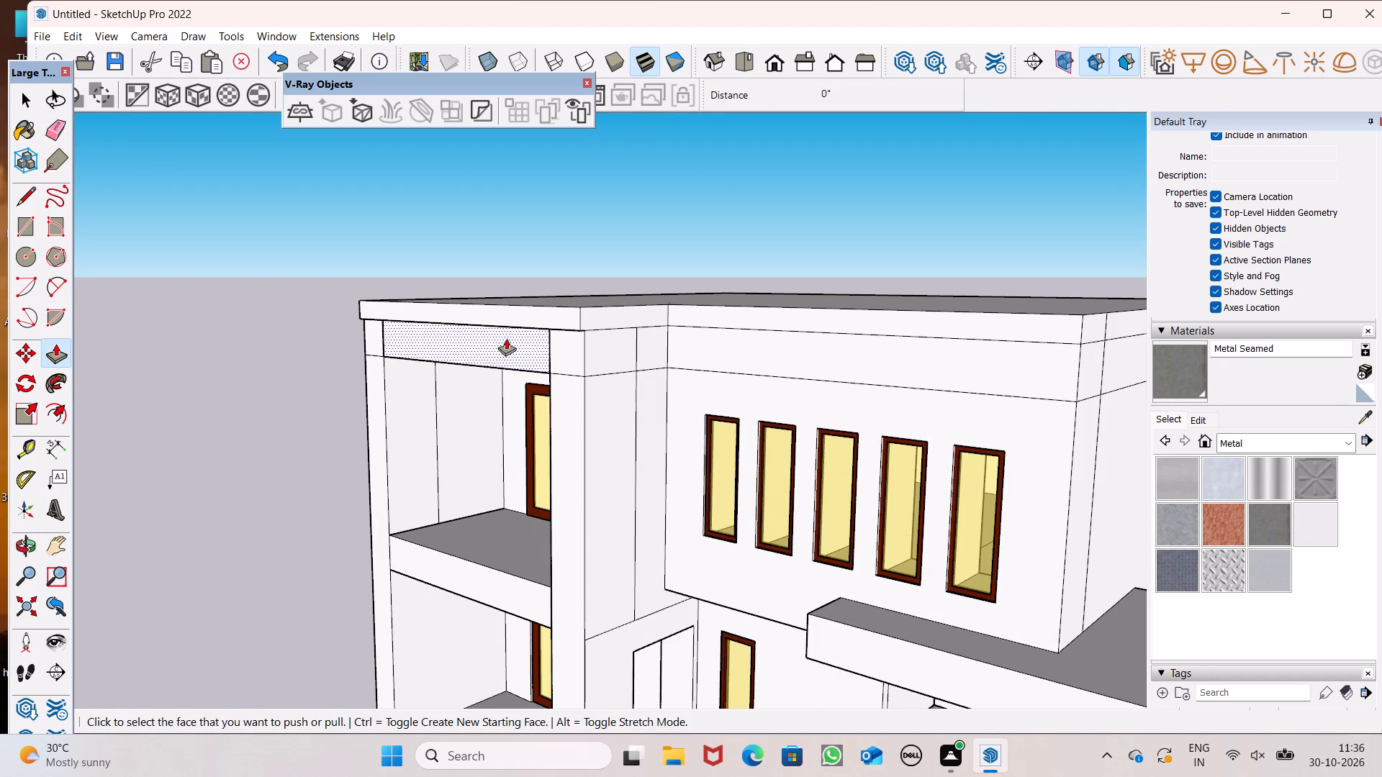
{"action": "left_click_drag", "start_coordinate": [518, 319], "coordinate": [504, 327]}
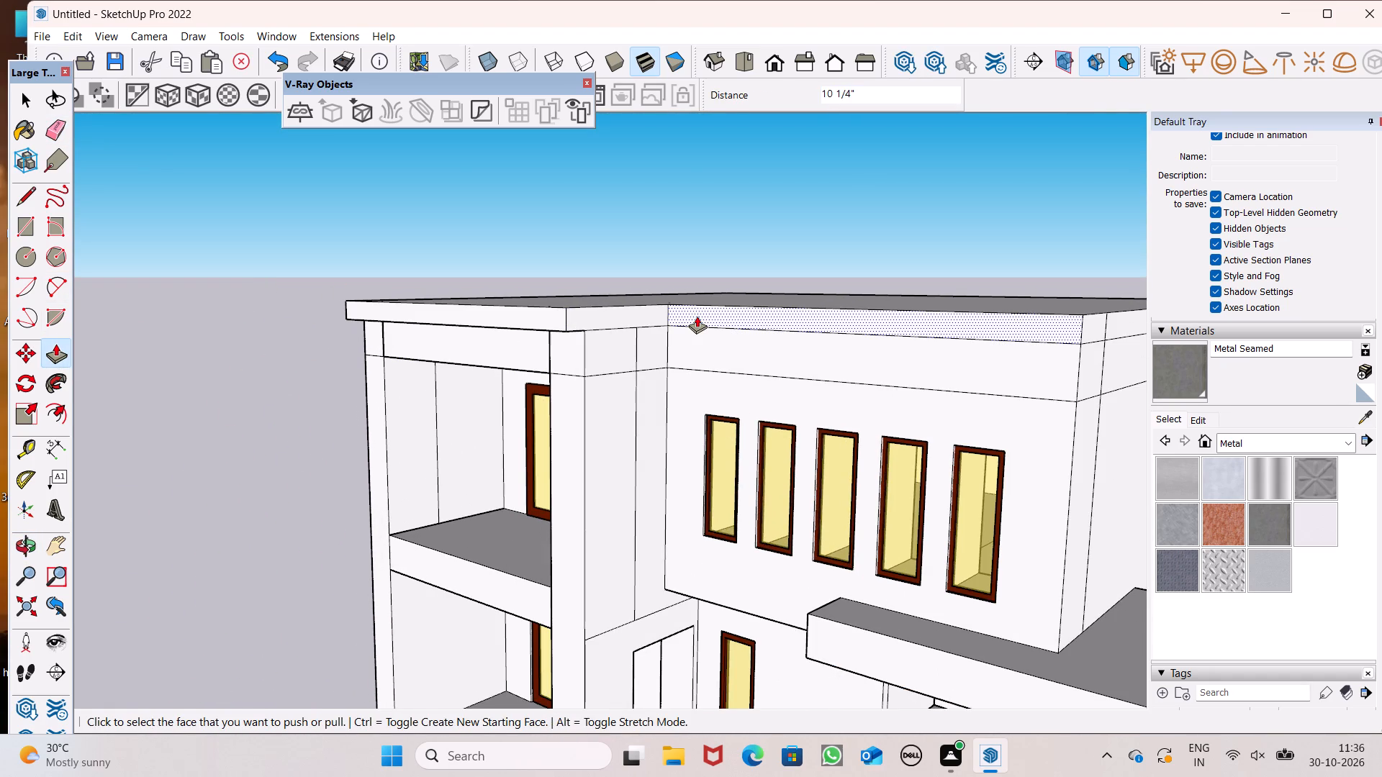
Push/Pull the roof band face above the five narrow windows outward, in line with the balcony's projecting roof band.
{"action": "left_click_drag", "start_coordinate": [695, 313], "coordinate": [699, 313]}
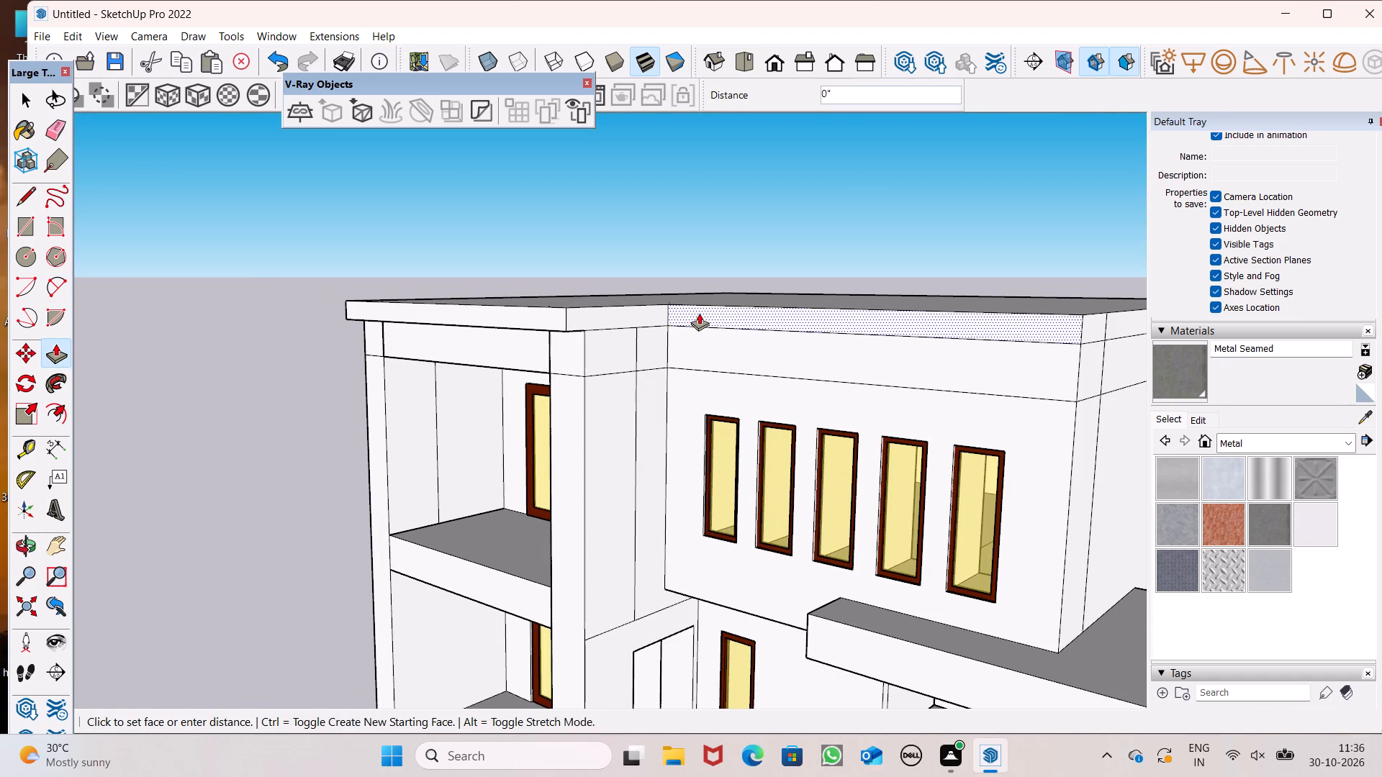
{"action": "left_click_drag", "start_coordinate": [699, 313], "coordinate": [566, 319]}
{"action": "scroll", "coordinate": [615, 283], "scroll_direction": "down", "scroll_amount": 7}
{"action": "middle_click_drag", "start_coordinate": [792, 355], "coordinate": [708, 414]}
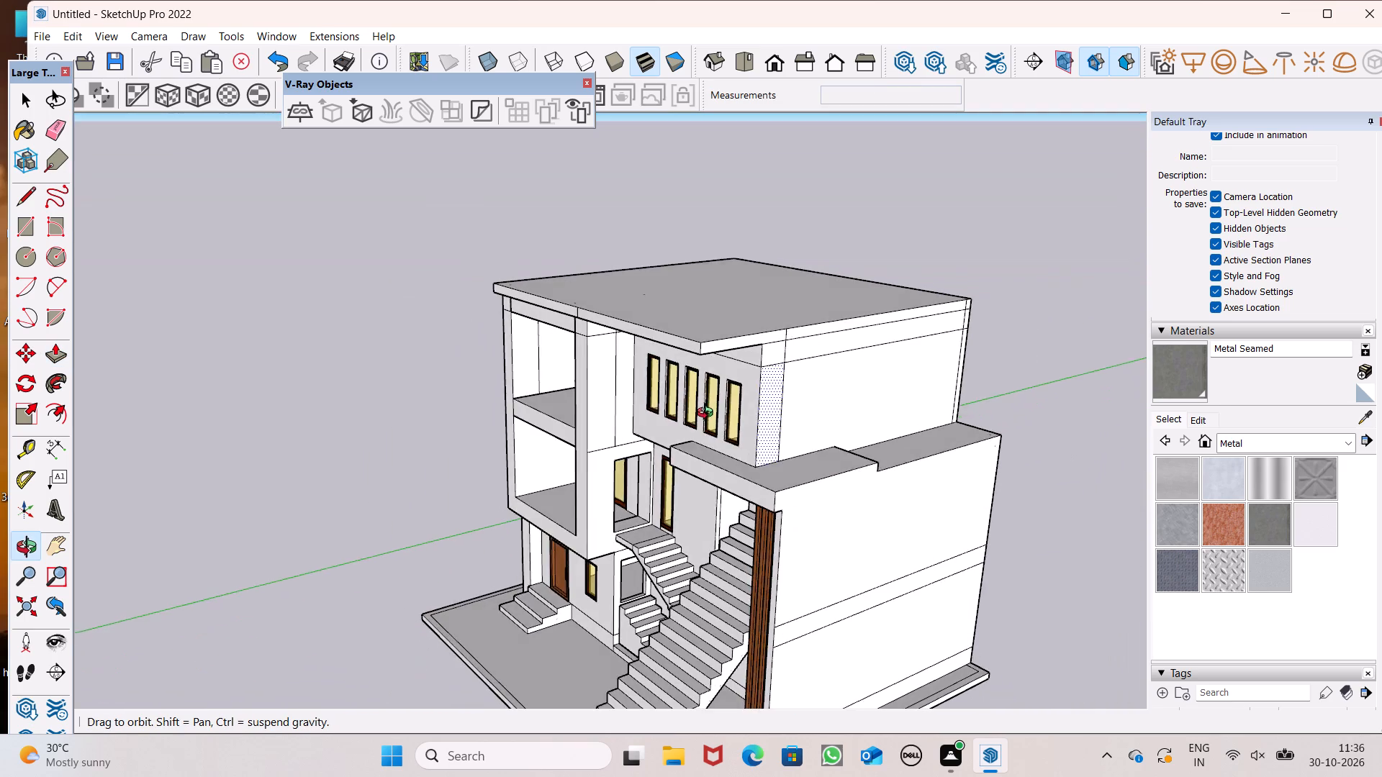
{"action": "middle_click_drag", "start_coordinate": [708, 414], "coordinate": [1203, 333]}
{"action": "middle_click_drag", "start_coordinate": [363, 318], "coordinate": [687, 353]}
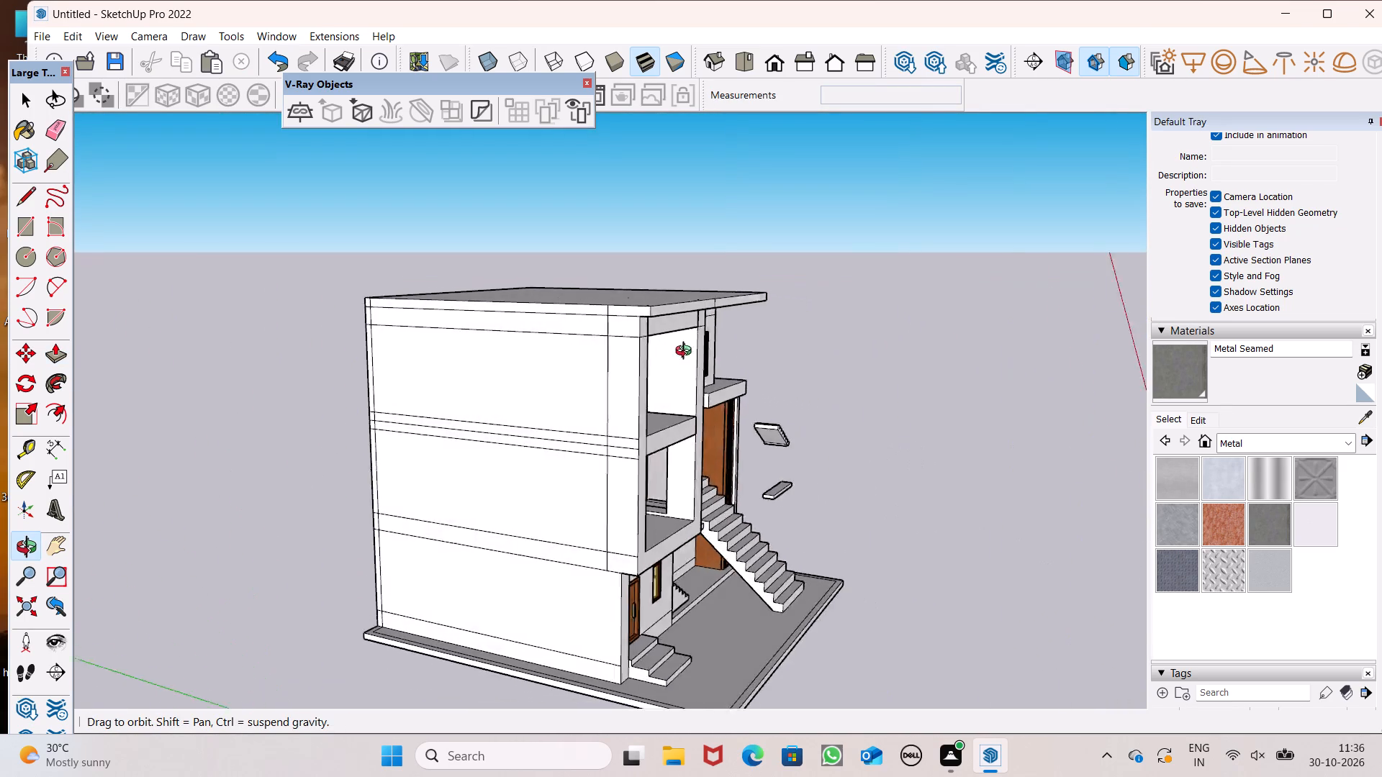
Erase the short vertical edges crossing the roof band at both ends of the balcony-side wall.
{"action": "middle_click_drag", "start_coordinate": [687, 353], "coordinate": [836, 390]}
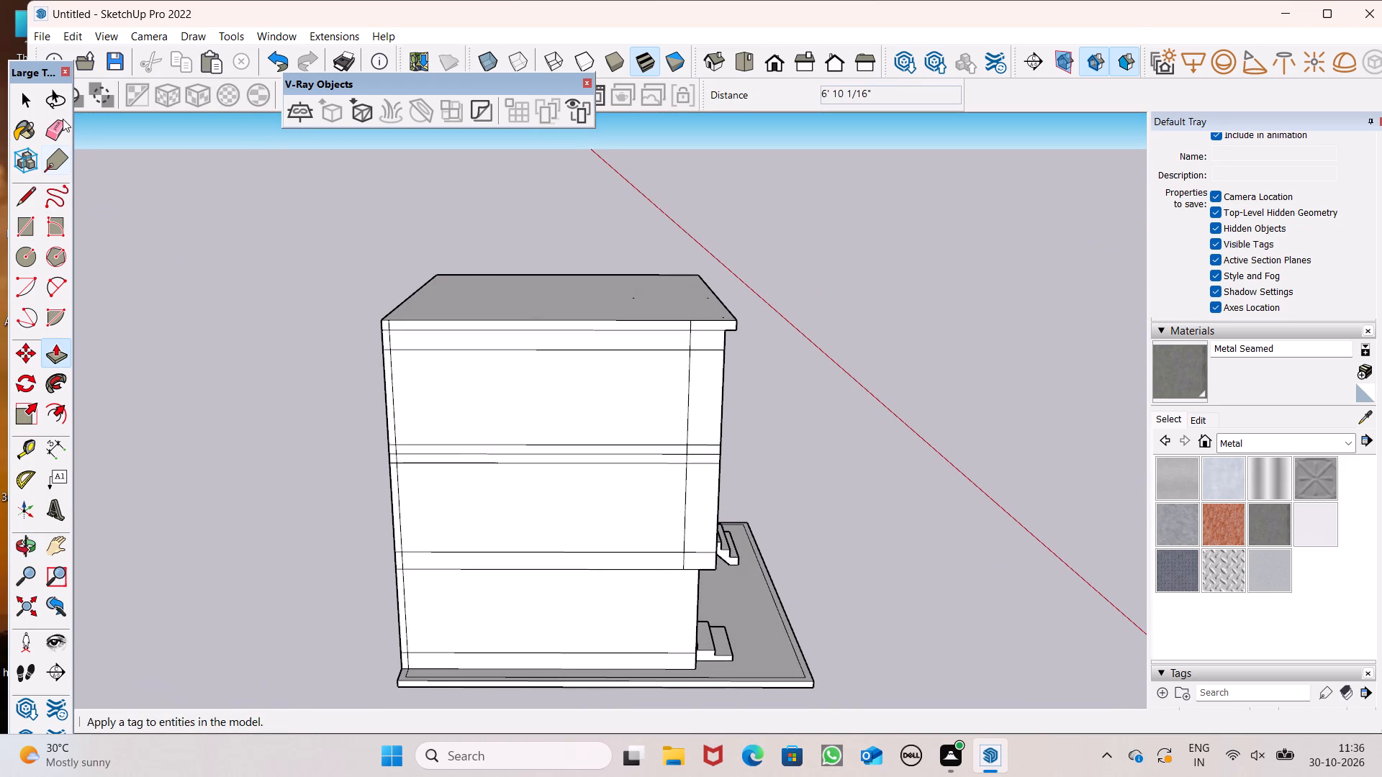
{"action": "left_click", "coordinate": [52, 126]}
{"action": "scroll", "coordinate": [345, 372], "scroll_direction": "up", "scroll_amount": 7}
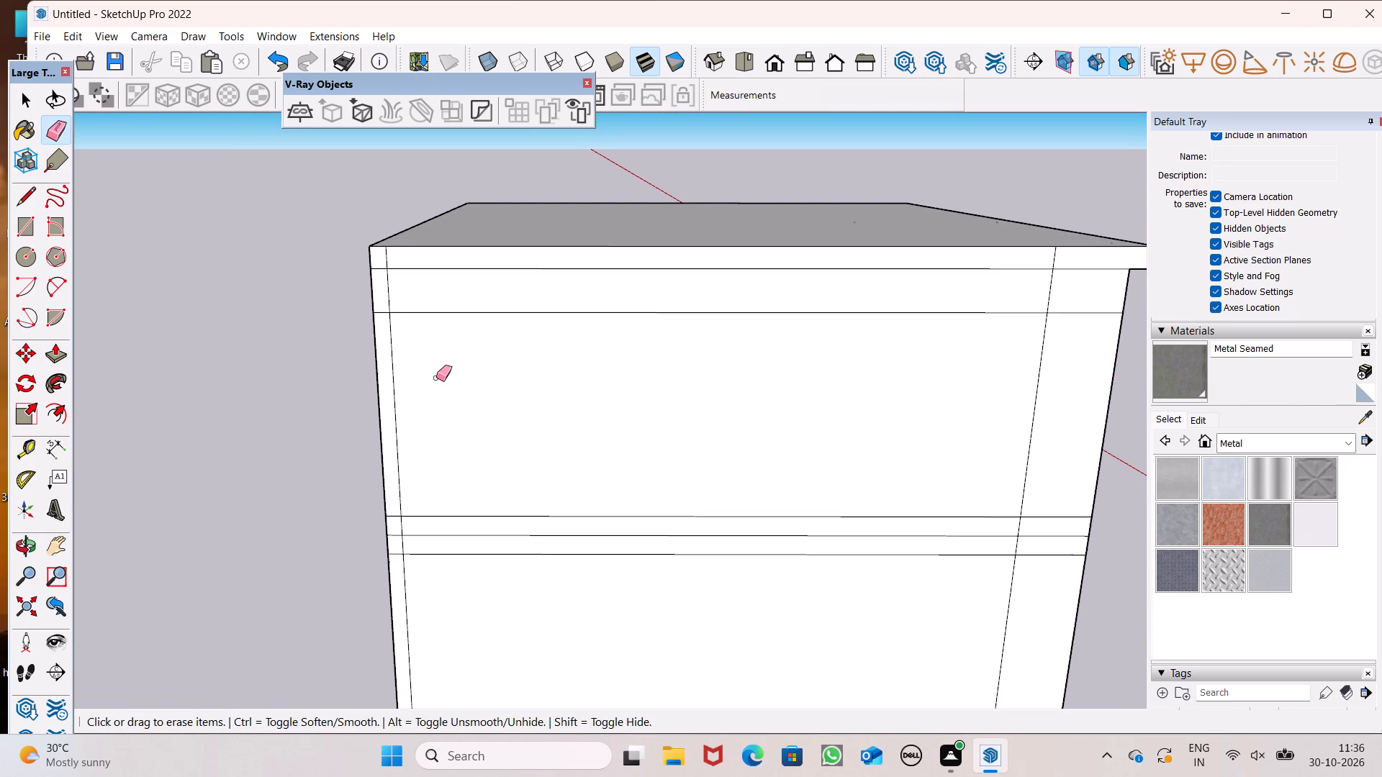
{"action": "scroll", "coordinate": [428, 294], "scroll_direction": "up", "scroll_amount": 5}
{"action": "left_click_drag", "start_coordinate": [358, 231], "coordinate": [376, 231]}
{"action": "scroll", "coordinate": [203, 239], "scroll_direction": "down", "scroll_amount": 8}
{"action": "scroll", "coordinate": [594, 259], "scroll_direction": "up", "scroll_amount": 5}
{"action": "left_click_drag", "start_coordinate": [667, 230], "coordinate": [657, 229]}
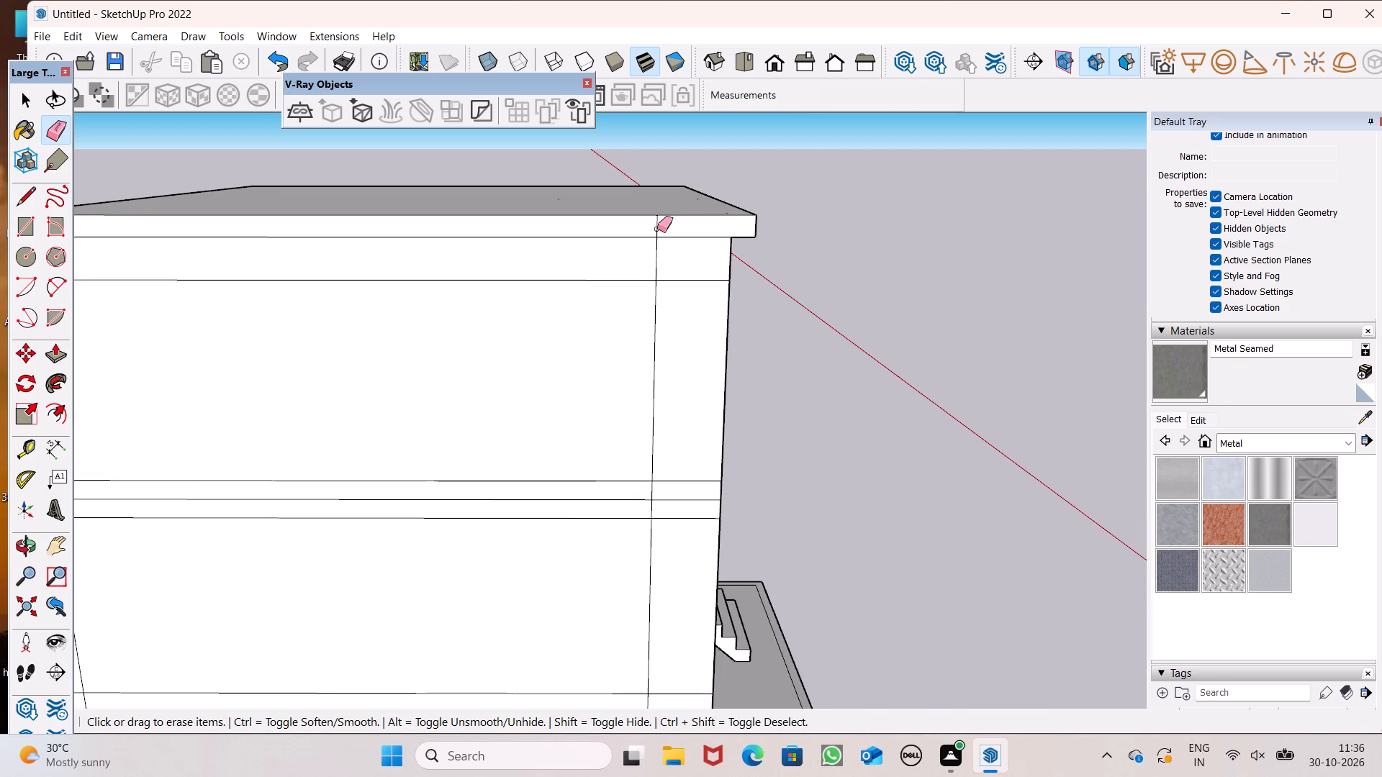
{"action": "left_click_drag", "start_coordinate": [657, 229], "coordinate": [645, 233]}
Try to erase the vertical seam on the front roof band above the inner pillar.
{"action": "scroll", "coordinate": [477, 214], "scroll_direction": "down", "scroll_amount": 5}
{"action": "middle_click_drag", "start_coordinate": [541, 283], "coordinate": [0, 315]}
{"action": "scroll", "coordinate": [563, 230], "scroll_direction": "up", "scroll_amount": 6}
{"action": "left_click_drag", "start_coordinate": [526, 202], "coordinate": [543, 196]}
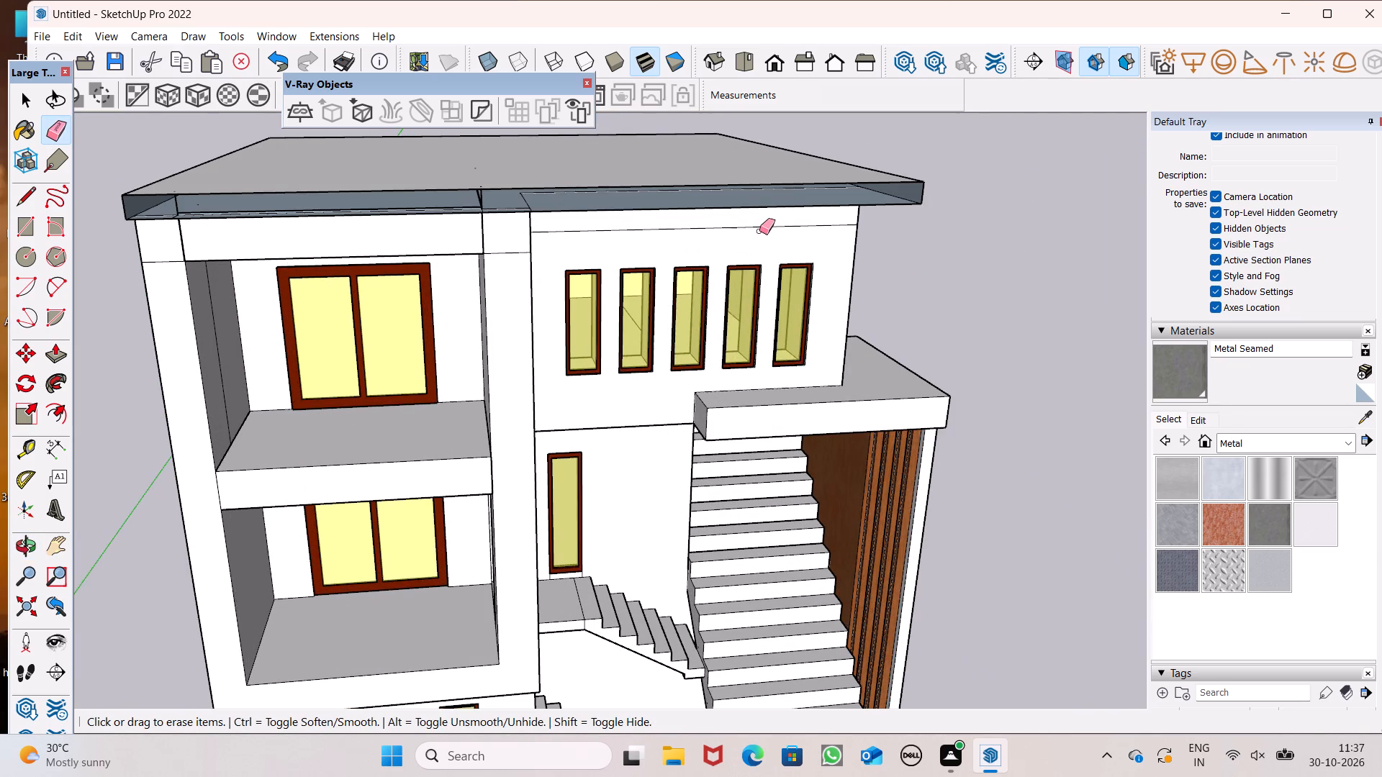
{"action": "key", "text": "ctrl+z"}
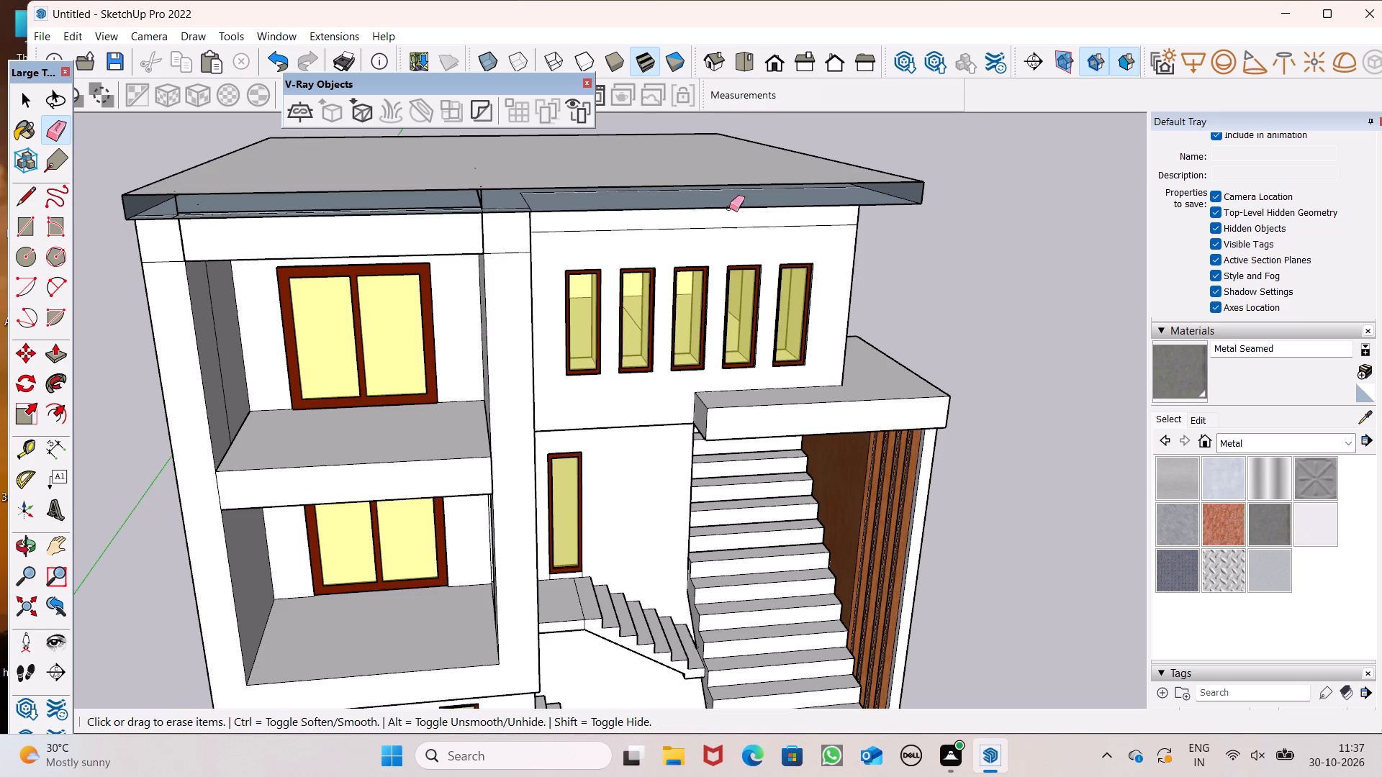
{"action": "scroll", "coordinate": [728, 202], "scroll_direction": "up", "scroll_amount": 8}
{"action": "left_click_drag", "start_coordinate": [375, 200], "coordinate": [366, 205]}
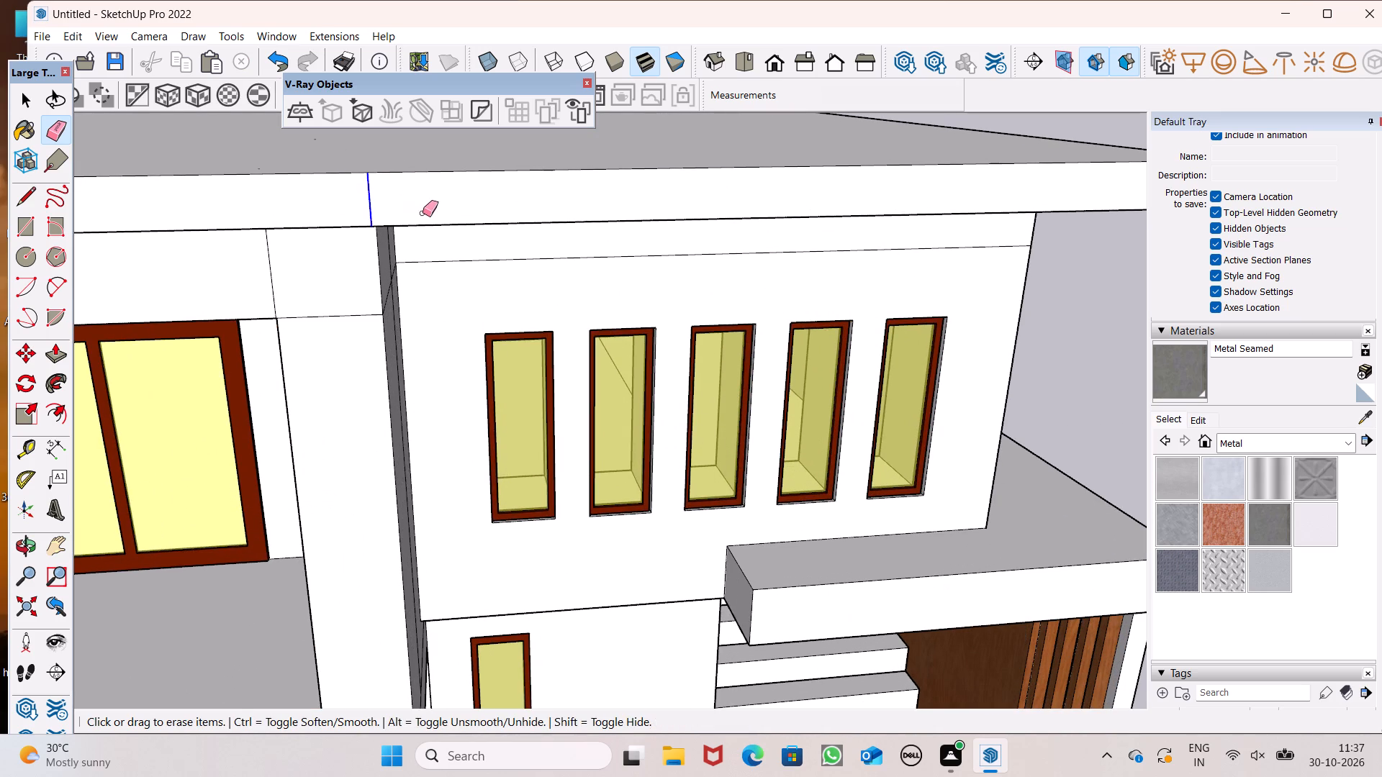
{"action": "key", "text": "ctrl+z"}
Erase the short vertical edges crossing the roof band at both ends of the staircase-side wall.
{"action": "scroll", "coordinate": [588, 222], "scroll_direction": "down", "scroll_amount": 6}
{"action": "middle_click_drag", "start_coordinate": [610, 242], "coordinate": [254, 227]}
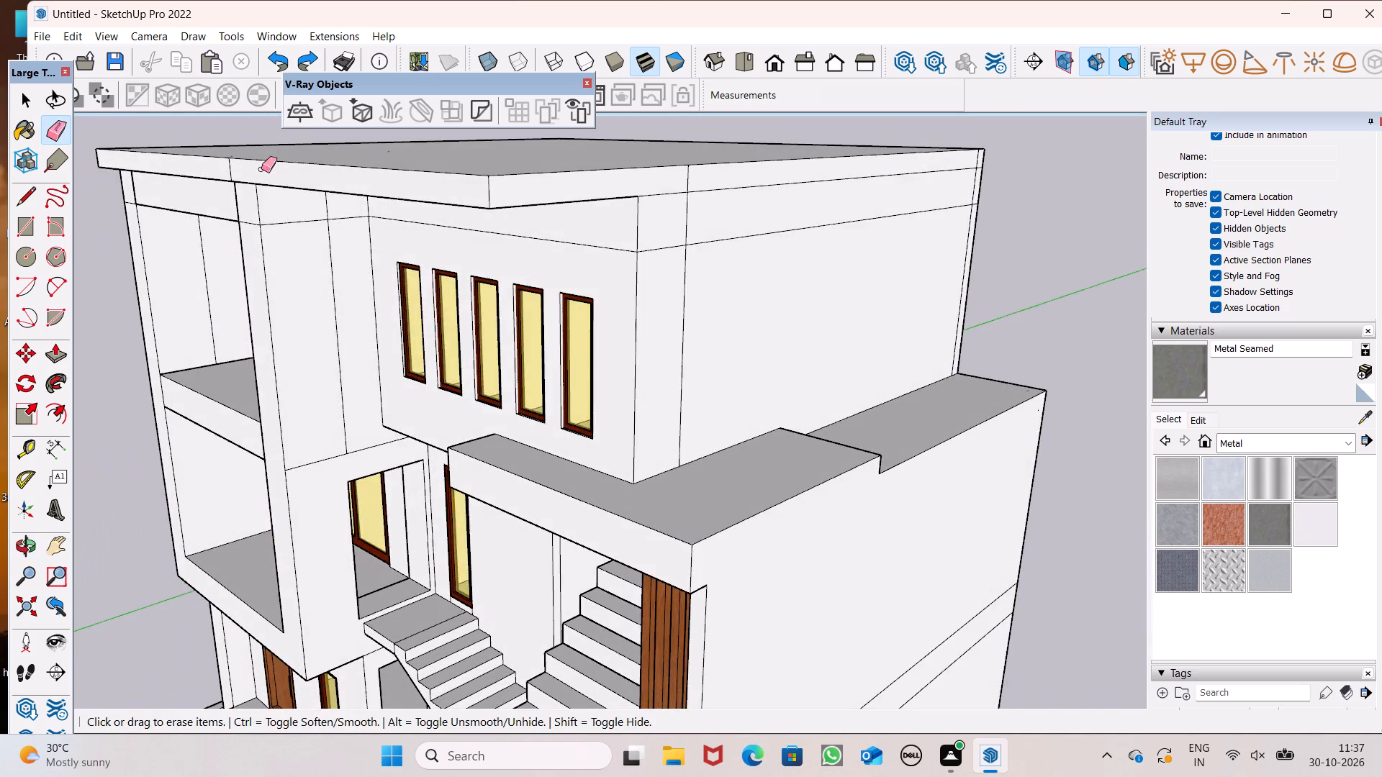
{"action": "scroll", "coordinate": [271, 173], "scroll_direction": "down", "scroll_amount": 3}
{"action": "middle_click_drag", "start_coordinate": [457, 240], "coordinate": [173, 268]}
{"action": "scroll", "coordinate": [349, 214], "scroll_direction": "up", "scroll_amount": 6}
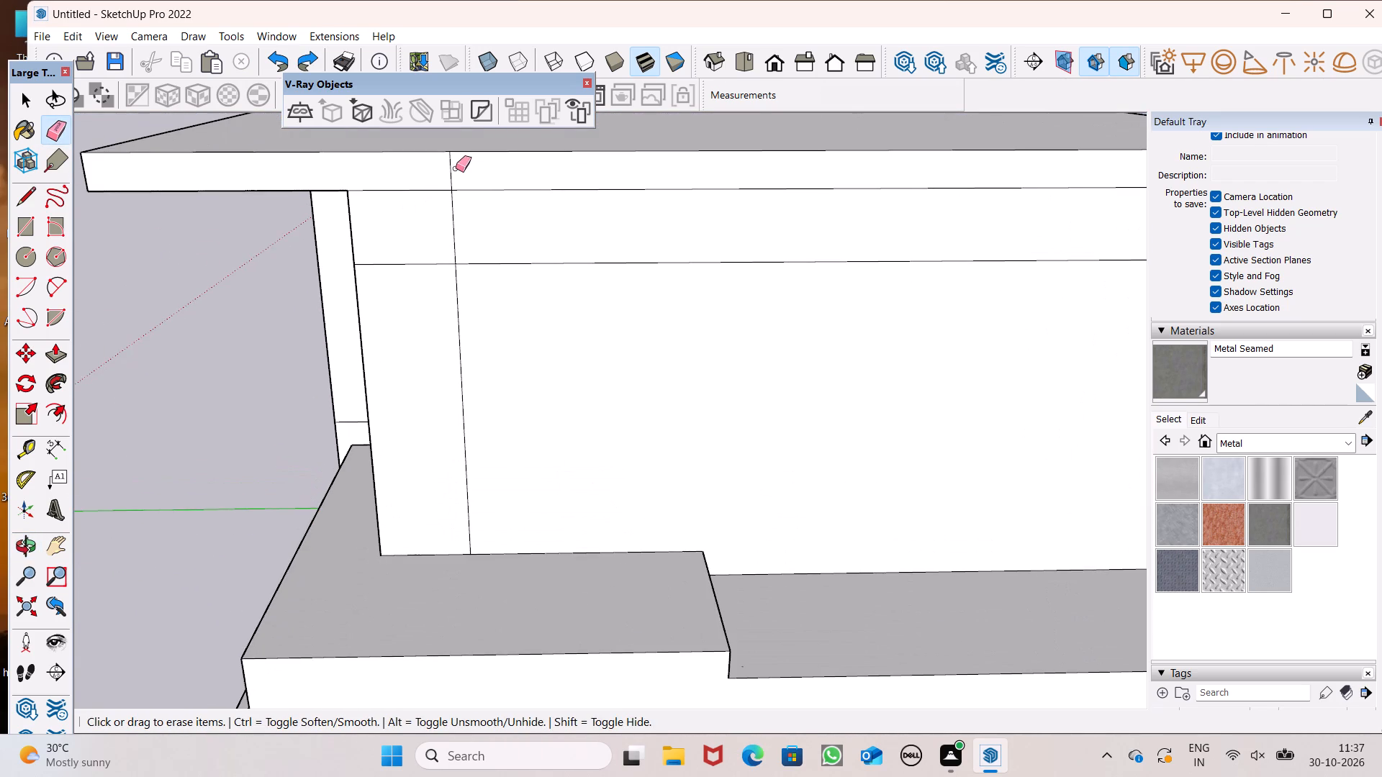
{"action": "left_click_drag", "start_coordinate": [456, 168], "coordinate": [445, 170]}
{"action": "scroll", "coordinate": [289, 209], "scroll_direction": "down", "scroll_amount": 6}
{"action": "scroll", "coordinate": [679, 211], "scroll_direction": "up", "scroll_amount": 5}
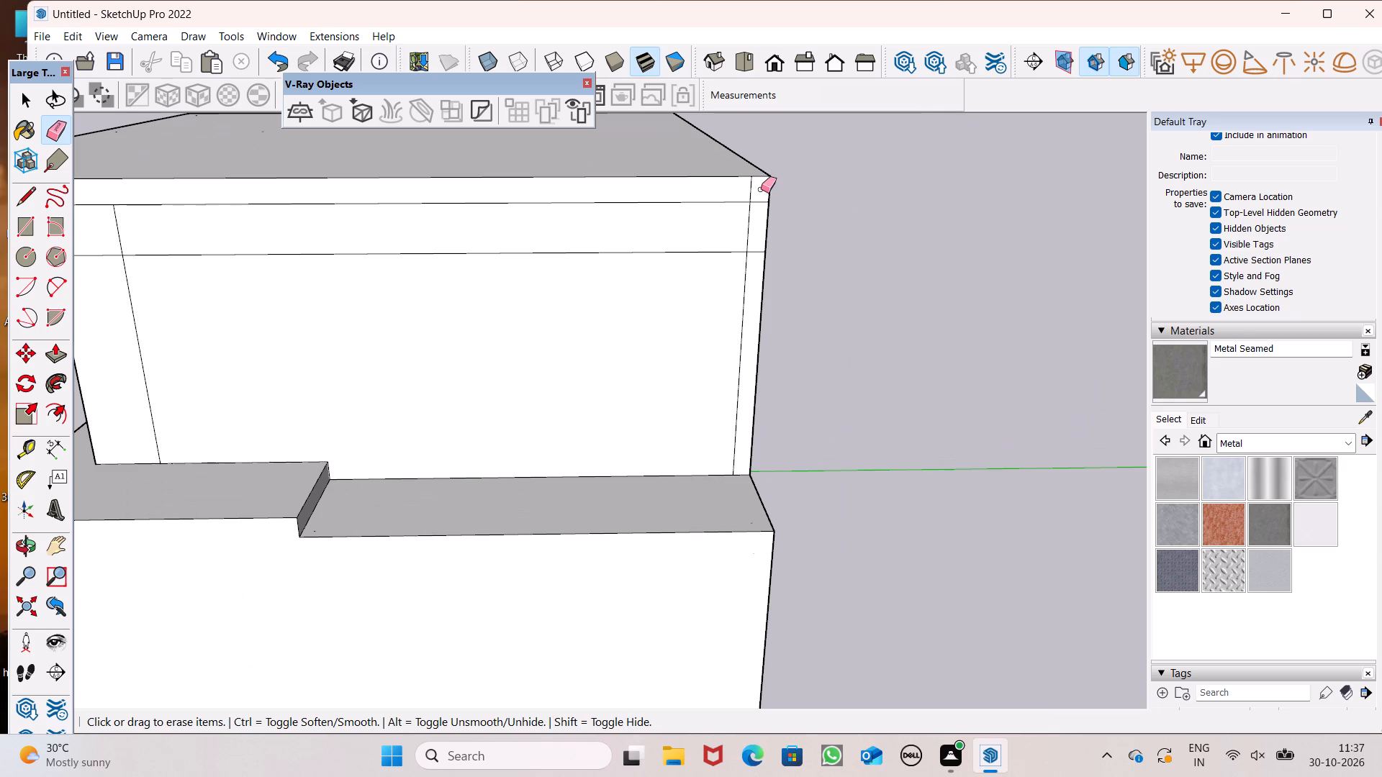
{"action": "left_click_drag", "start_coordinate": [754, 189], "coordinate": [729, 196]}
{"action": "scroll", "coordinate": [729, 196], "scroll_direction": "down", "scroll_amount": 3}
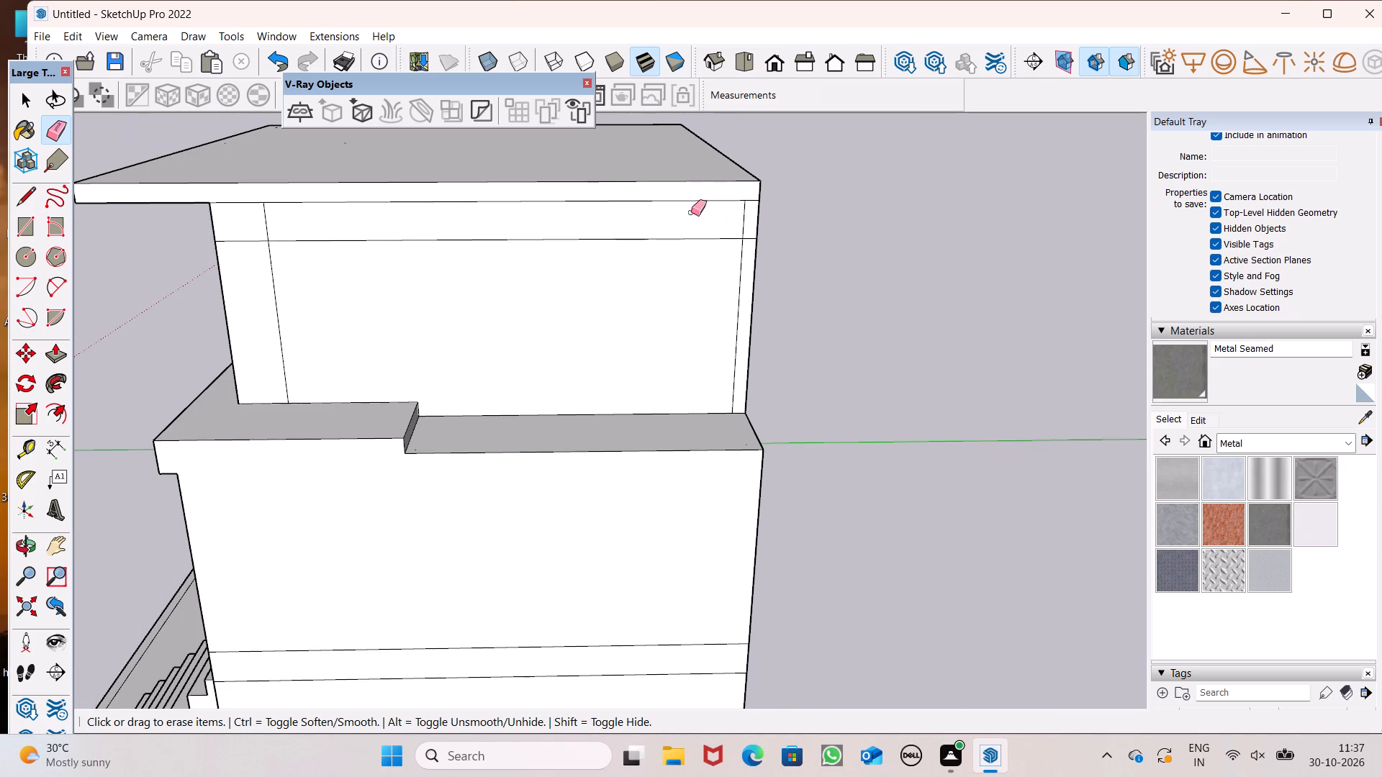
Erase the horizontal band lines and vertical column lines on the upper staircase-side wall under the roof.
{"action": "scroll", "coordinate": [315, 214], "scroll_direction": "up", "scroll_amount": 4}
{"action": "left_click_drag", "start_coordinate": [240, 190], "coordinate": [255, 235]}
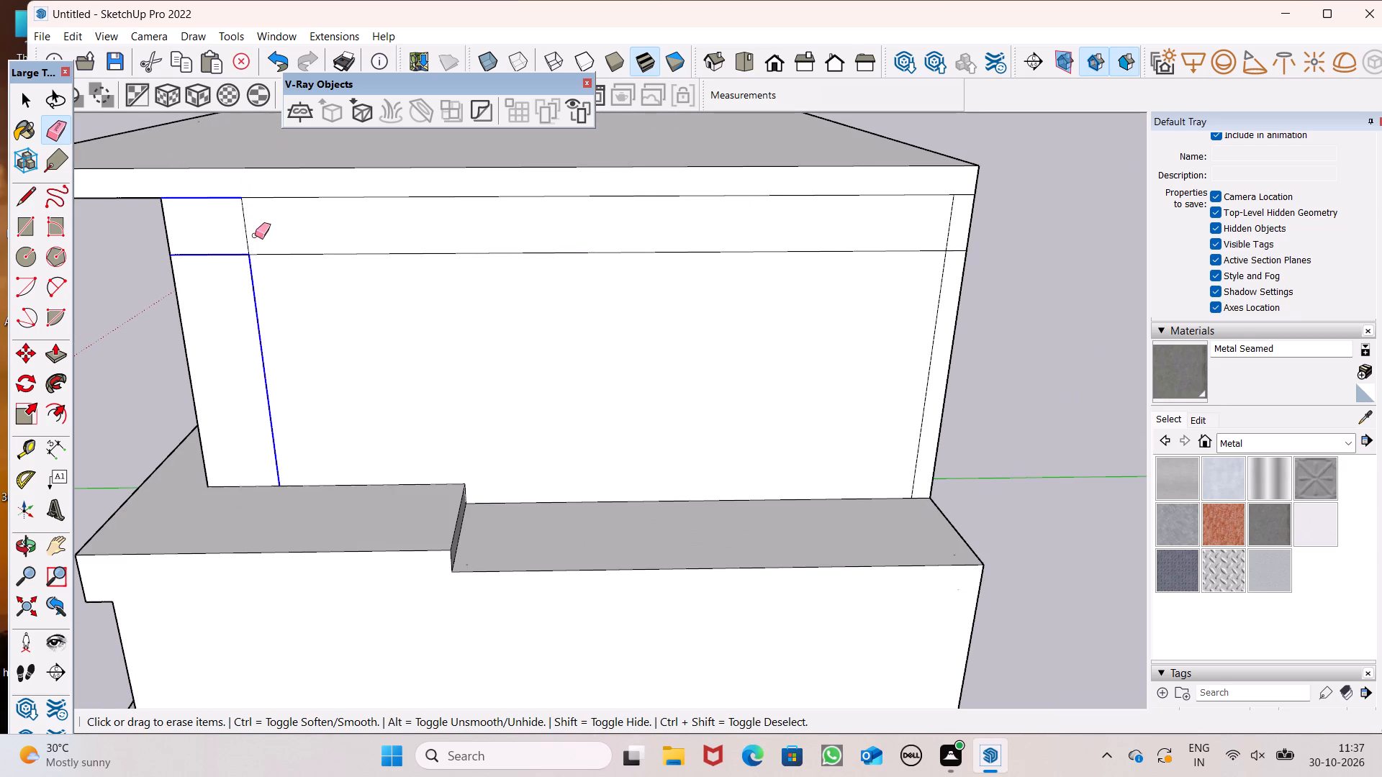
{"action": "left_click_drag", "start_coordinate": [255, 235], "coordinate": [271, 198]}
{"action": "scroll", "coordinate": [728, 271], "scroll_direction": "down", "scroll_amount": 3}
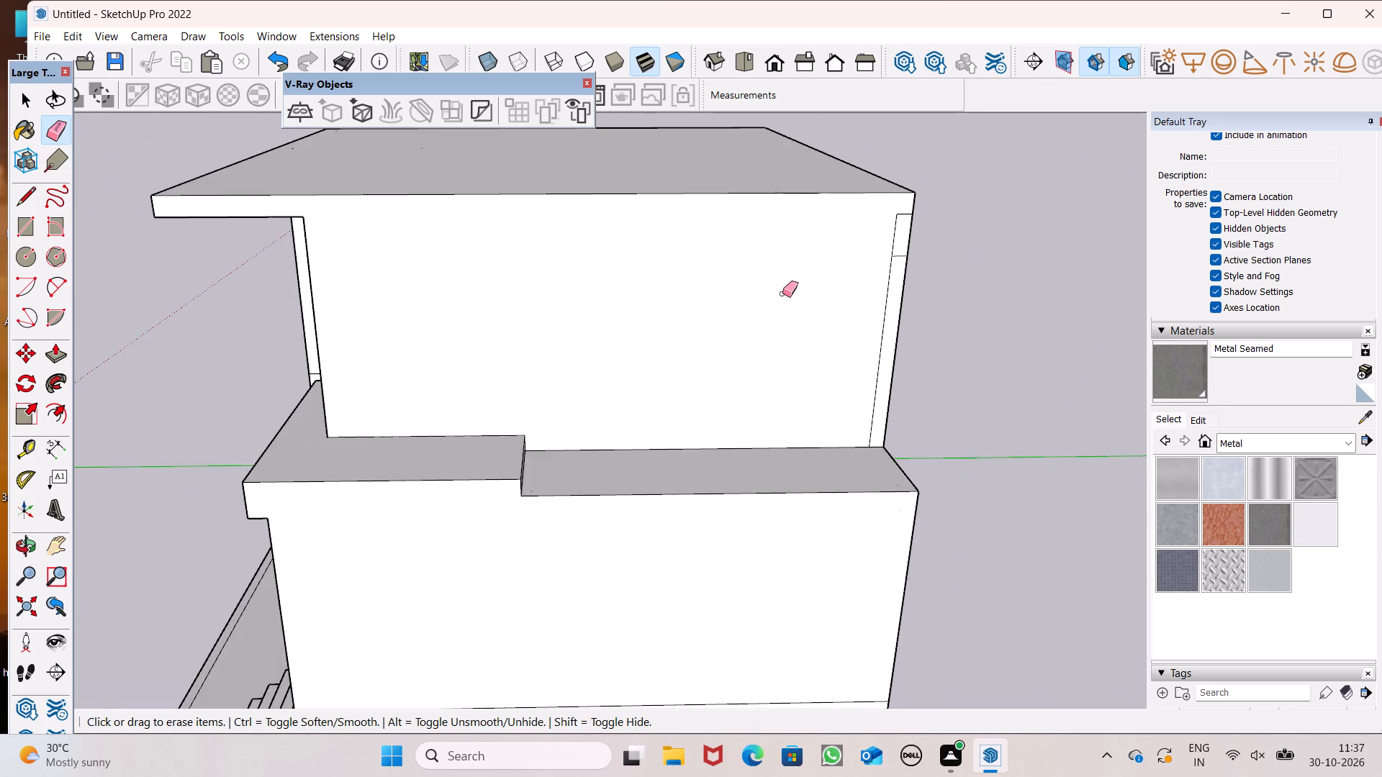
{"action": "middle_click_drag", "start_coordinate": [782, 294], "coordinate": [728, 278]}
{"action": "scroll", "coordinate": [803, 293], "scroll_direction": "up", "scroll_amount": 6}
{"action": "scroll", "coordinate": [803, 293], "scroll_direction": "down", "scroll_amount": 4}
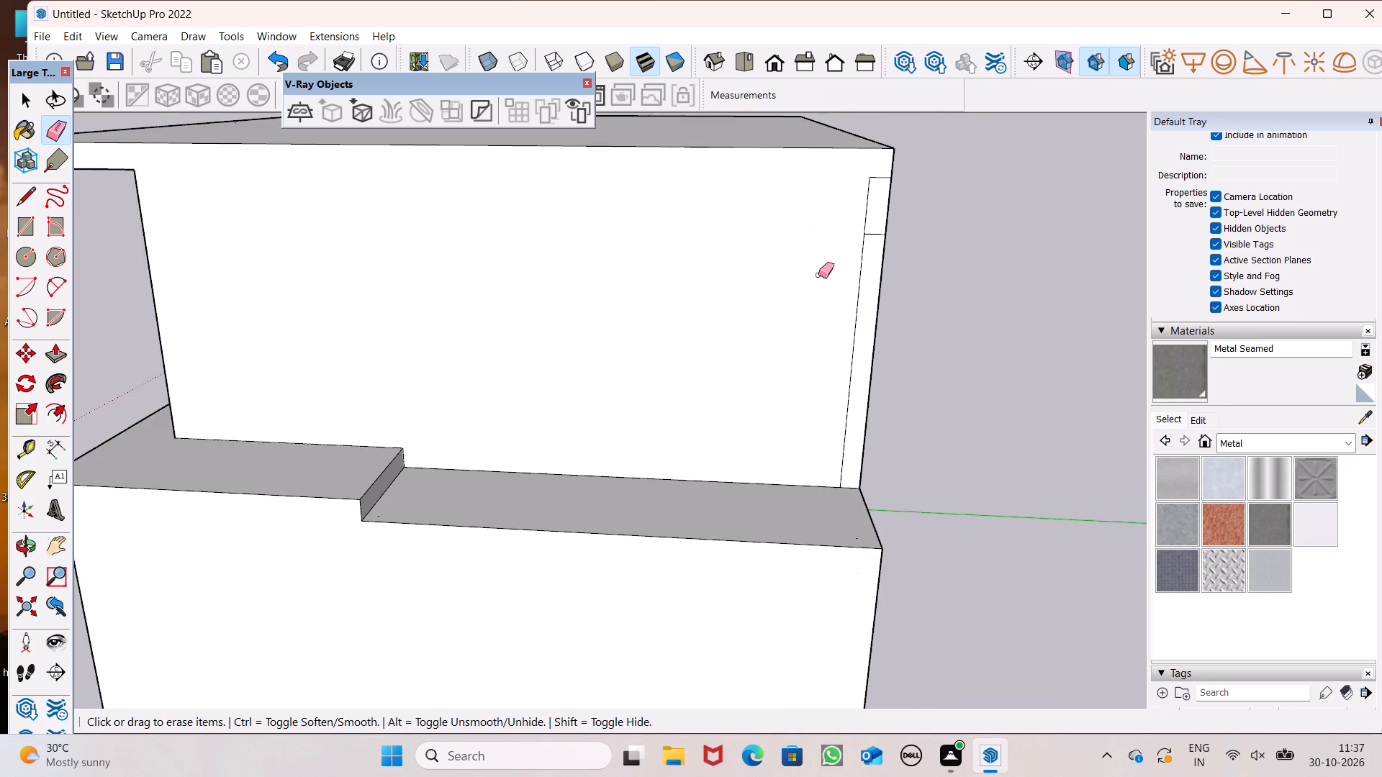
{"action": "scroll", "coordinate": [818, 275], "scroll_direction": "up", "scroll_amount": 4}
{"action": "scroll", "coordinate": [821, 277], "scroll_direction": "down", "scroll_amount": 5}
{"action": "scroll", "coordinate": [856, 232], "scroll_direction": "up", "scroll_amount": 4}
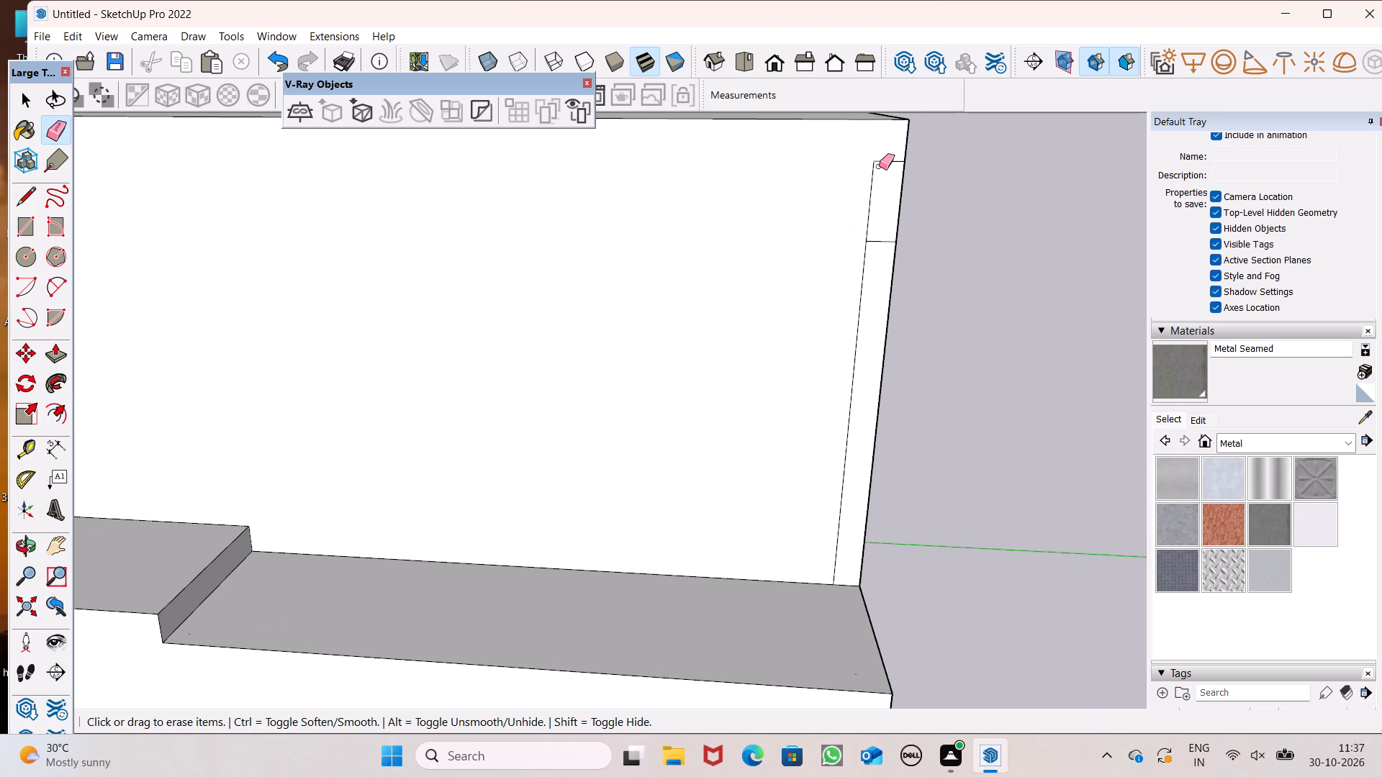
{"action": "left_click_drag", "start_coordinate": [879, 158], "coordinate": [870, 201]}
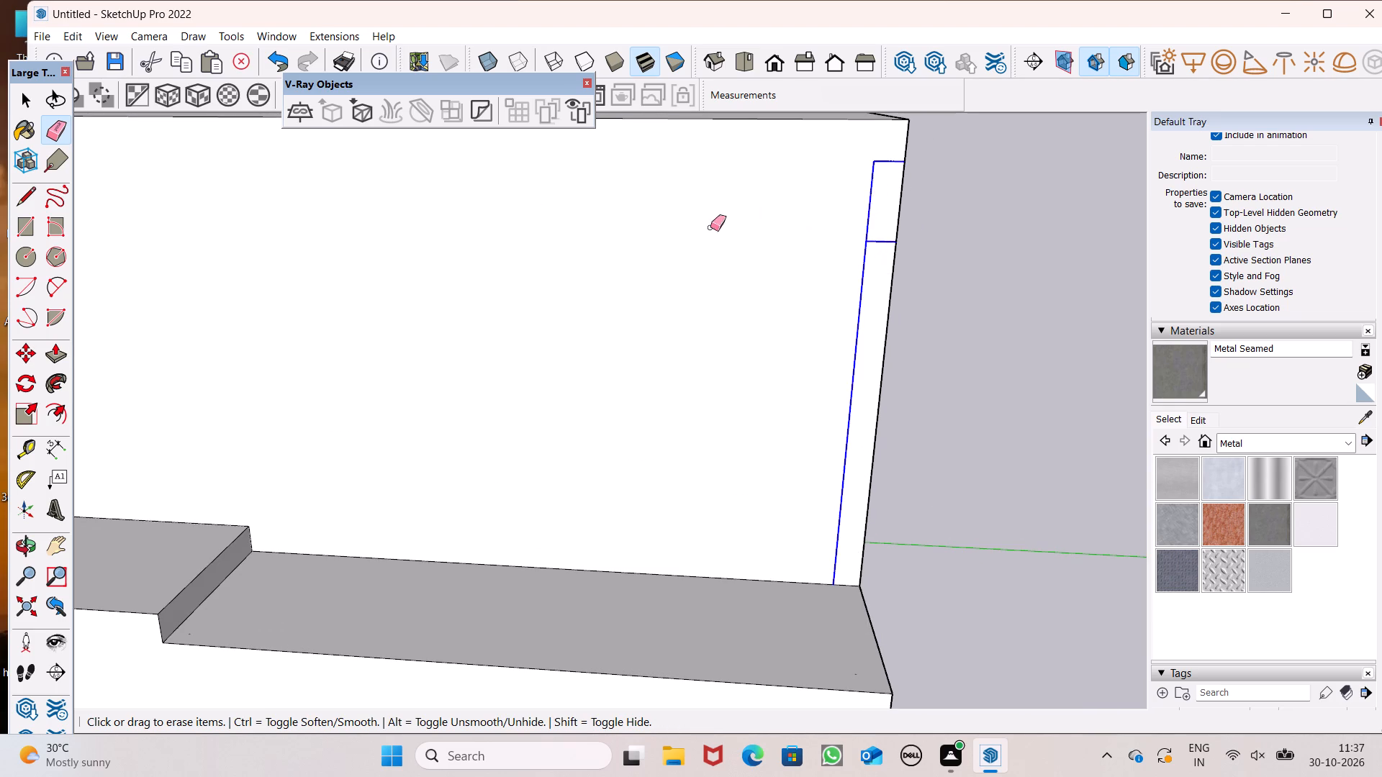
Erase the roof band, floor slab and base lines running across the rear wall.
{"action": "scroll", "coordinate": [692, 243], "scroll_direction": "down", "scroll_amount": 4}
{"action": "middle_click_drag", "start_coordinate": [668, 329], "coordinate": [257, 351]}
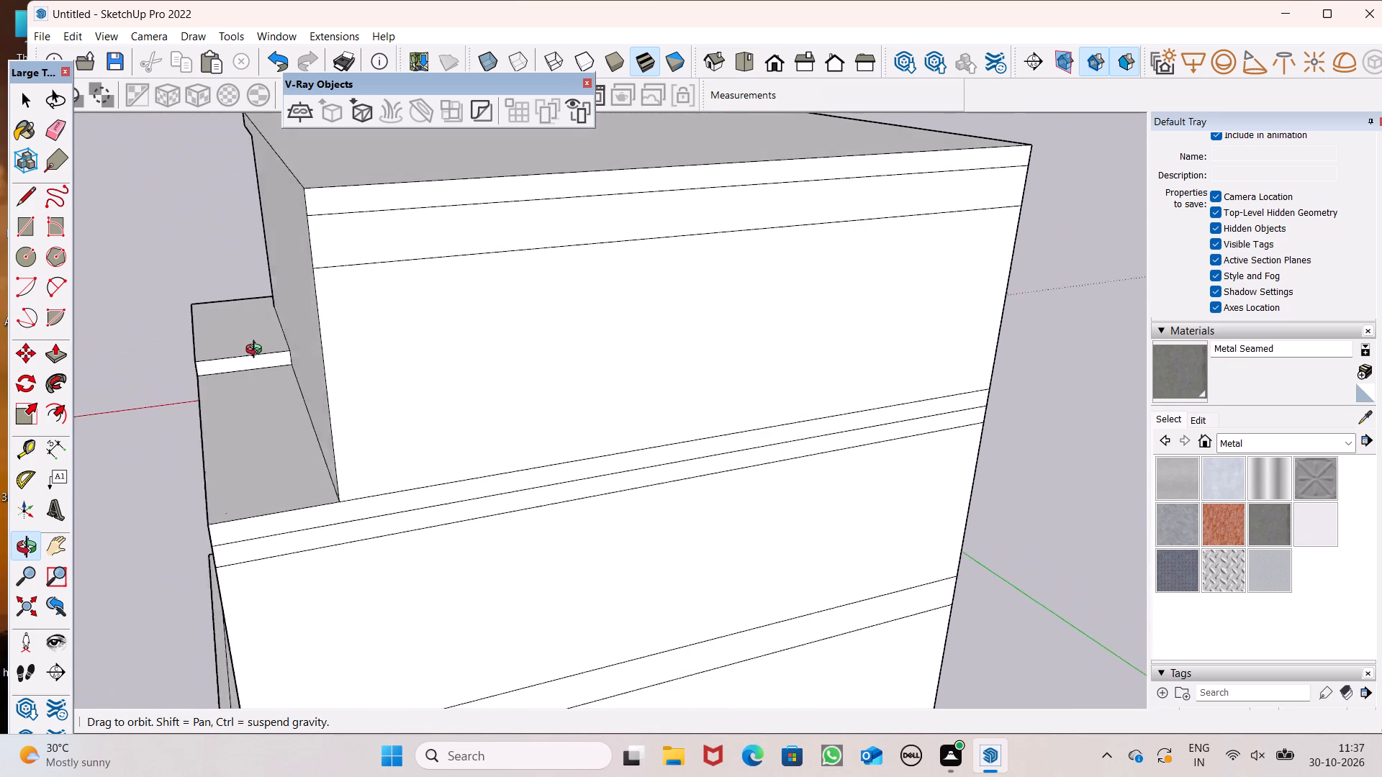
{"action": "middle_click_drag", "start_coordinate": [257, 351], "coordinate": [254, 350]}
{"action": "left_click_drag", "start_coordinate": [399, 191], "coordinate": [408, 245]}
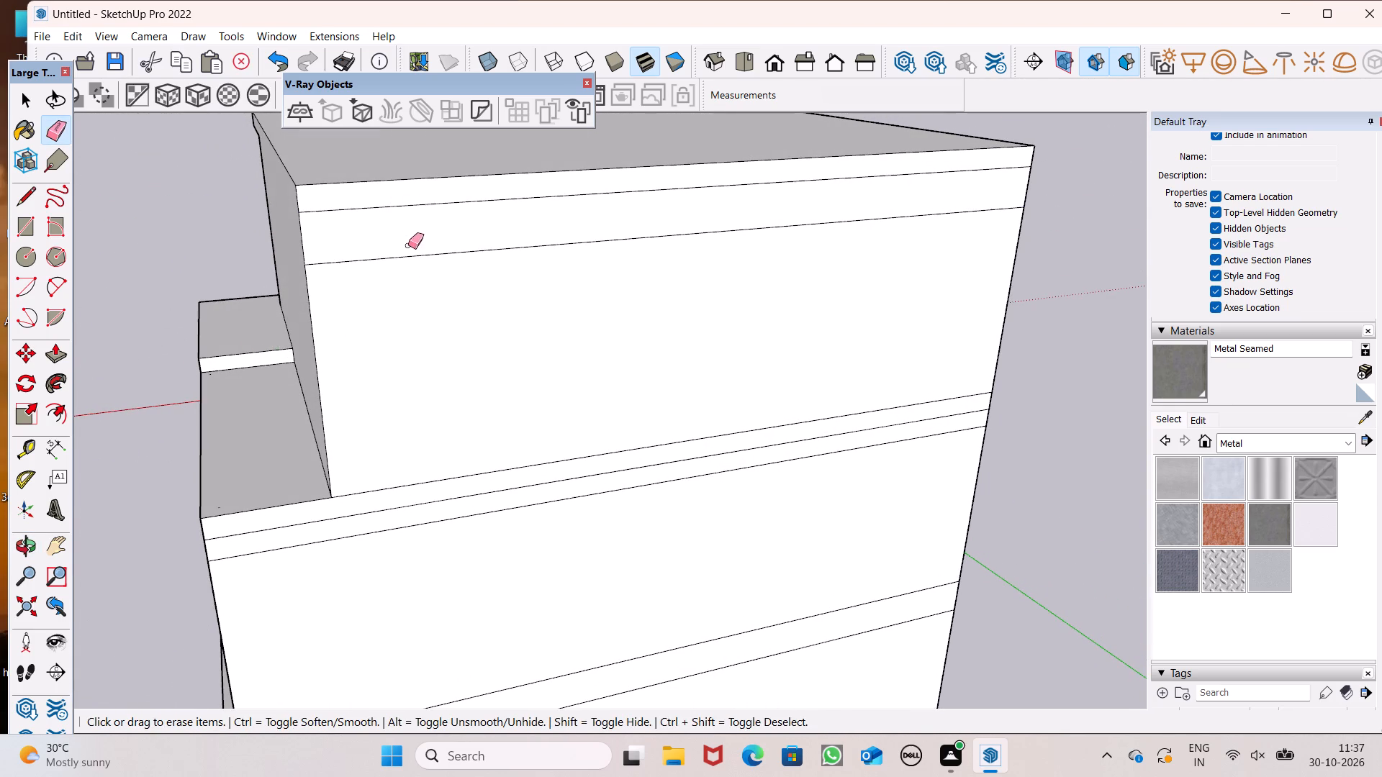
{"action": "left_click_drag", "start_coordinate": [408, 245], "coordinate": [412, 272]}
{"action": "scroll", "coordinate": [412, 271], "scroll_direction": "down", "scroll_amount": 5}
{"action": "middle_click_drag", "start_coordinate": [657, 317], "coordinate": [598, 301]}
{"action": "left_click_drag", "start_coordinate": [540, 360], "coordinate": [546, 376]}
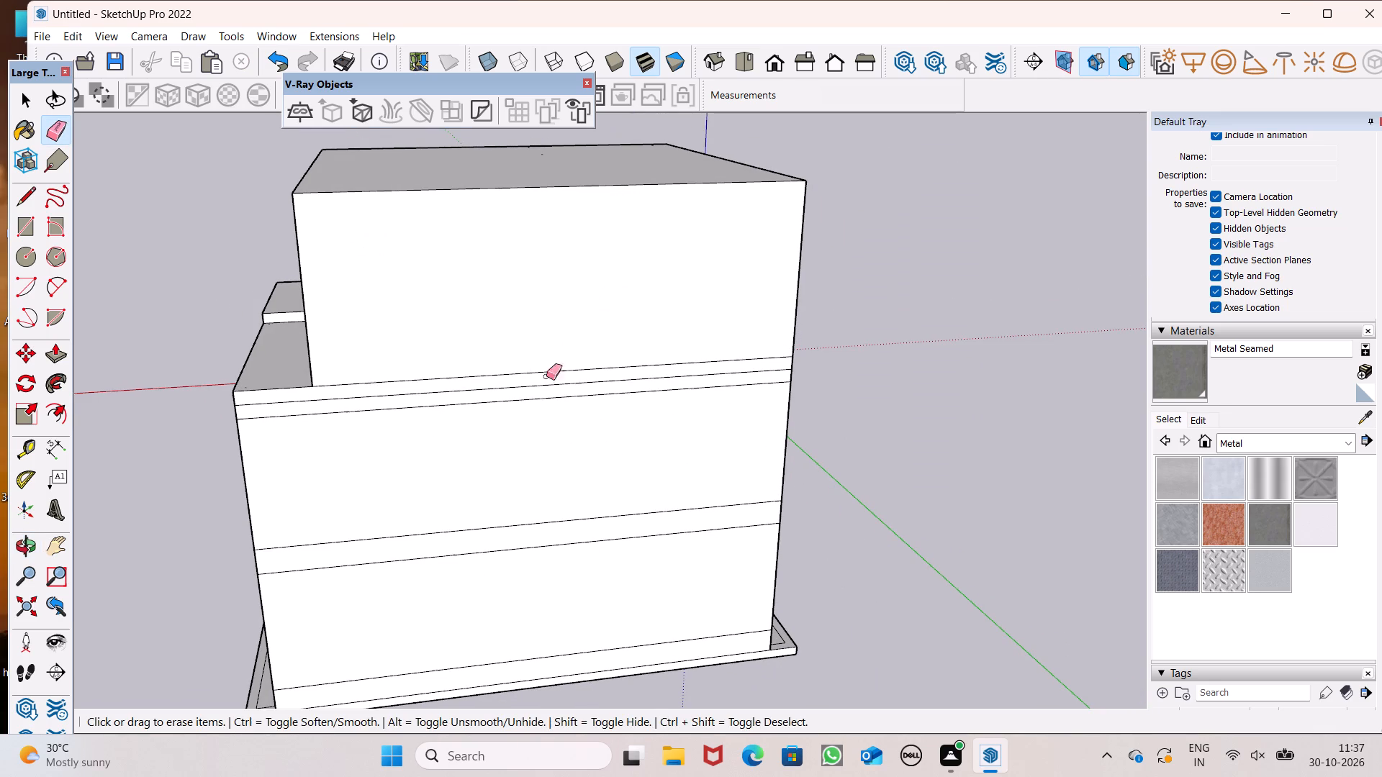
{"action": "left_click_drag", "start_coordinate": [546, 376], "coordinate": [548, 415]}
{"action": "left_click_drag", "start_coordinate": [538, 476], "coordinate": [549, 547]}
{"action": "scroll", "coordinate": [571, 401], "scroll_direction": "down", "scroll_amount": 5}
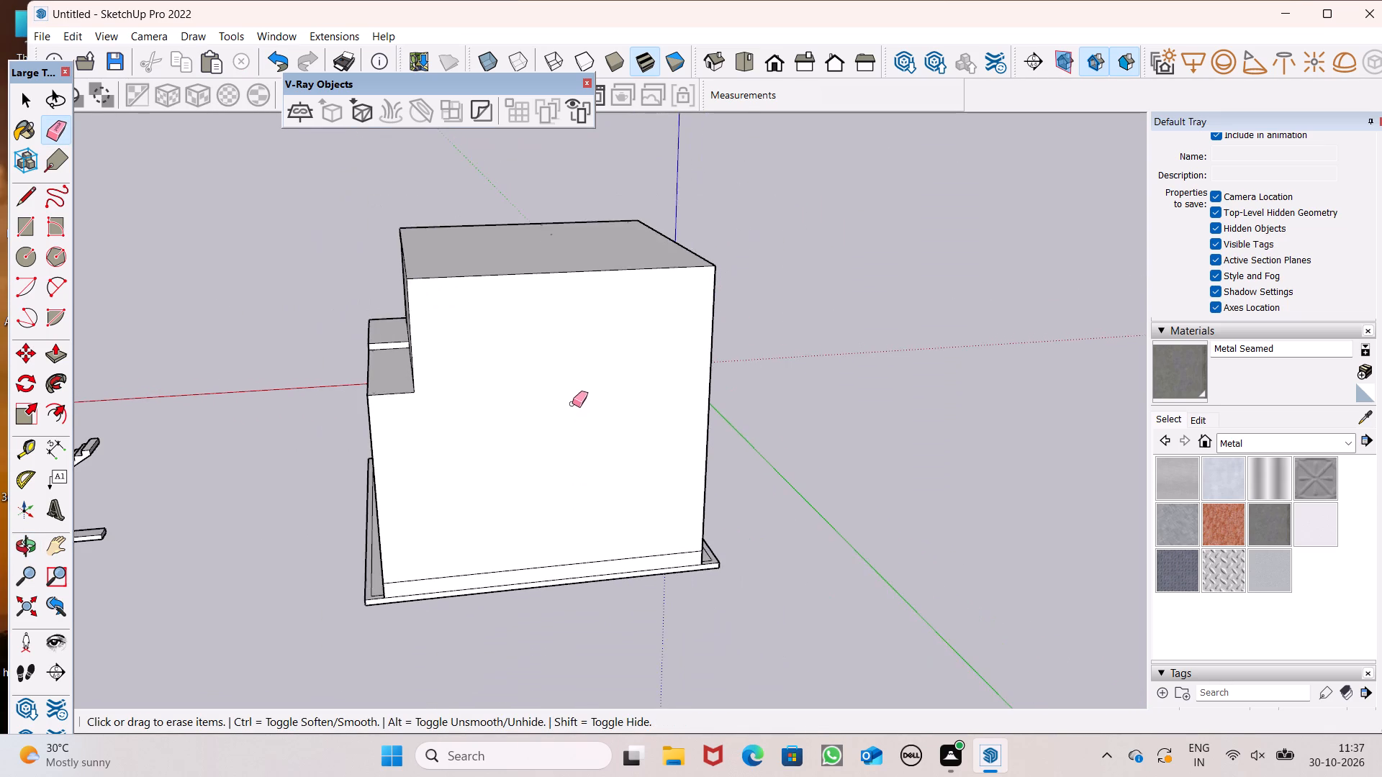
{"action": "middle_click_drag", "start_coordinate": [577, 428], "coordinate": [629, 322]}
{"action": "scroll", "coordinate": [530, 525], "scroll_direction": "up", "scroll_amount": 5}
{"action": "left_click_drag", "start_coordinate": [530, 535], "coordinate": [543, 530]}
Erase the base line and the two floor slab lines on the lower staircase-side wall.
{"action": "scroll", "coordinate": [555, 414], "scroll_direction": "down", "scroll_amount": 5}
{"action": "middle_click_drag", "start_coordinate": [510, 454], "coordinate": [865, 528]}
{"action": "scroll", "coordinate": [600, 528], "scroll_direction": "up", "scroll_amount": 3}
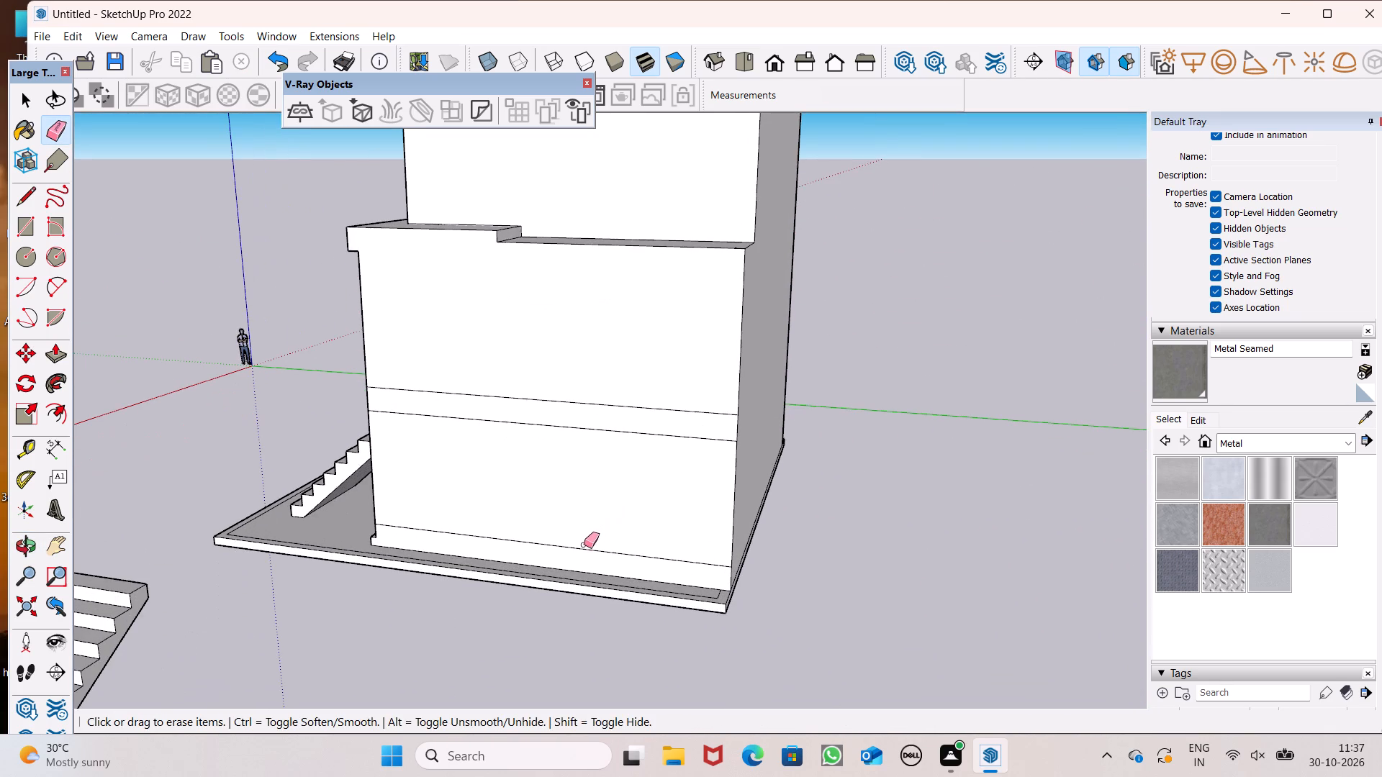
{"action": "left_click", "coordinate": [582, 546]}
{"action": "left_click_drag", "start_coordinate": [560, 397], "coordinate": [567, 430]}
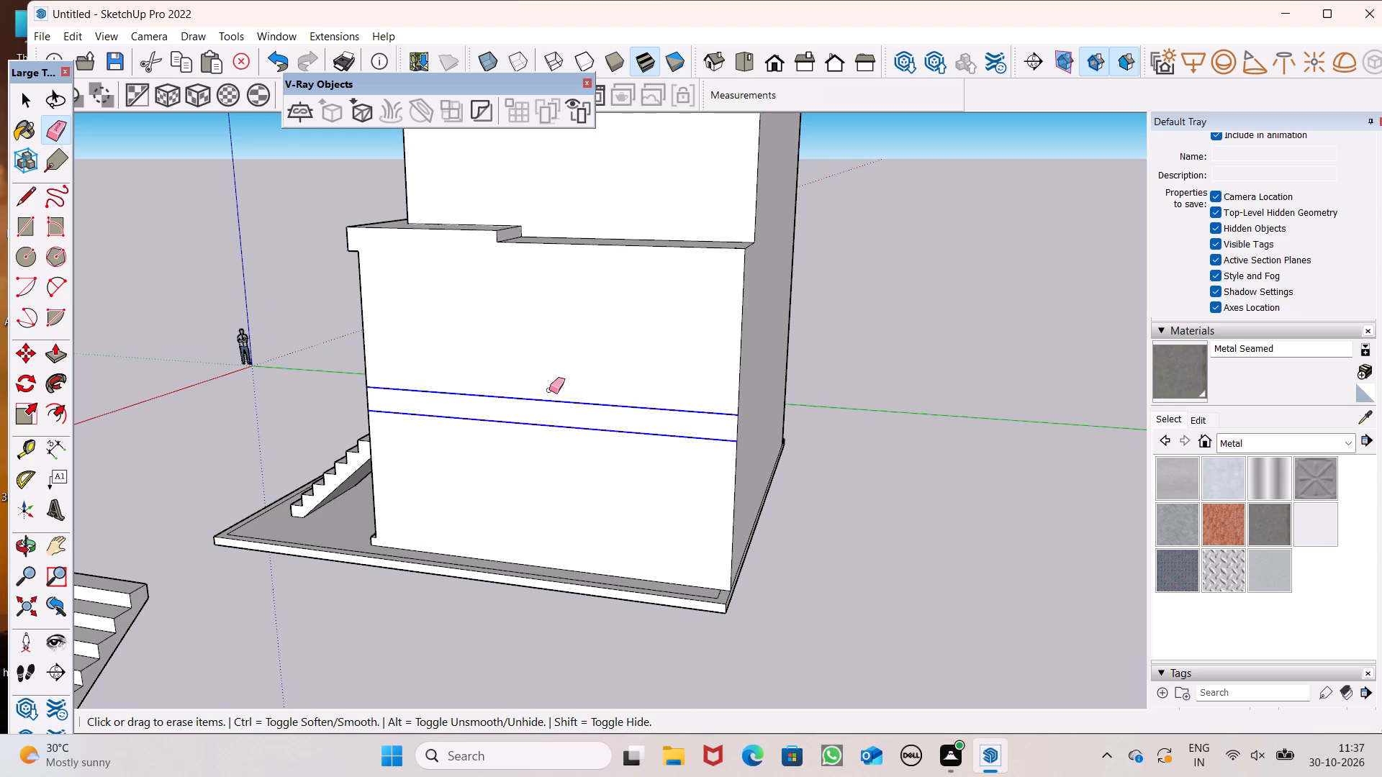
Erase the two lower floor slab lines and the base line on the balcony-side wall.
{"action": "scroll", "coordinate": [549, 390], "scroll_direction": "down", "scroll_amount": 5}
{"action": "middle_click_drag", "start_coordinate": [537, 393], "coordinate": [1162, 390]}
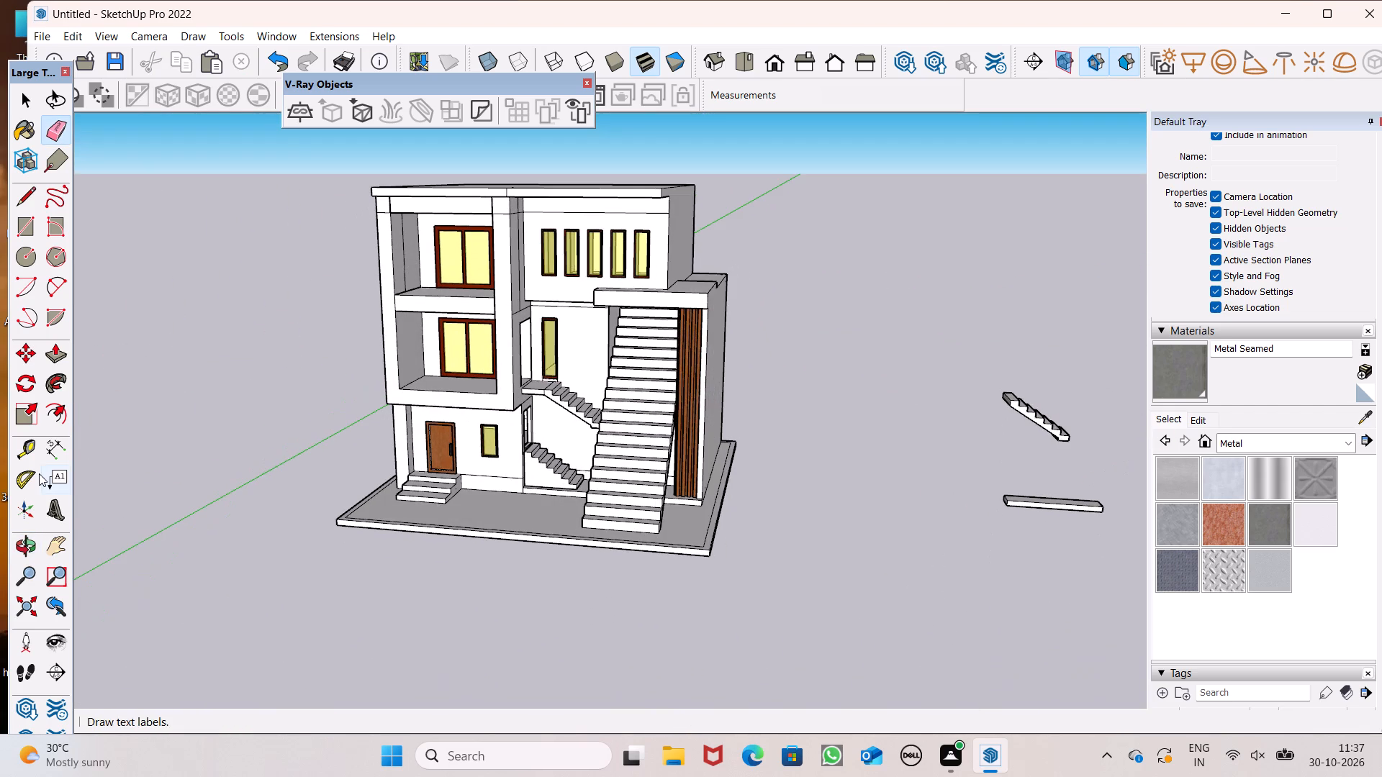
{"action": "middle_click_drag", "start_coordinate": [305, 398], "coordinate": [838, 430]}
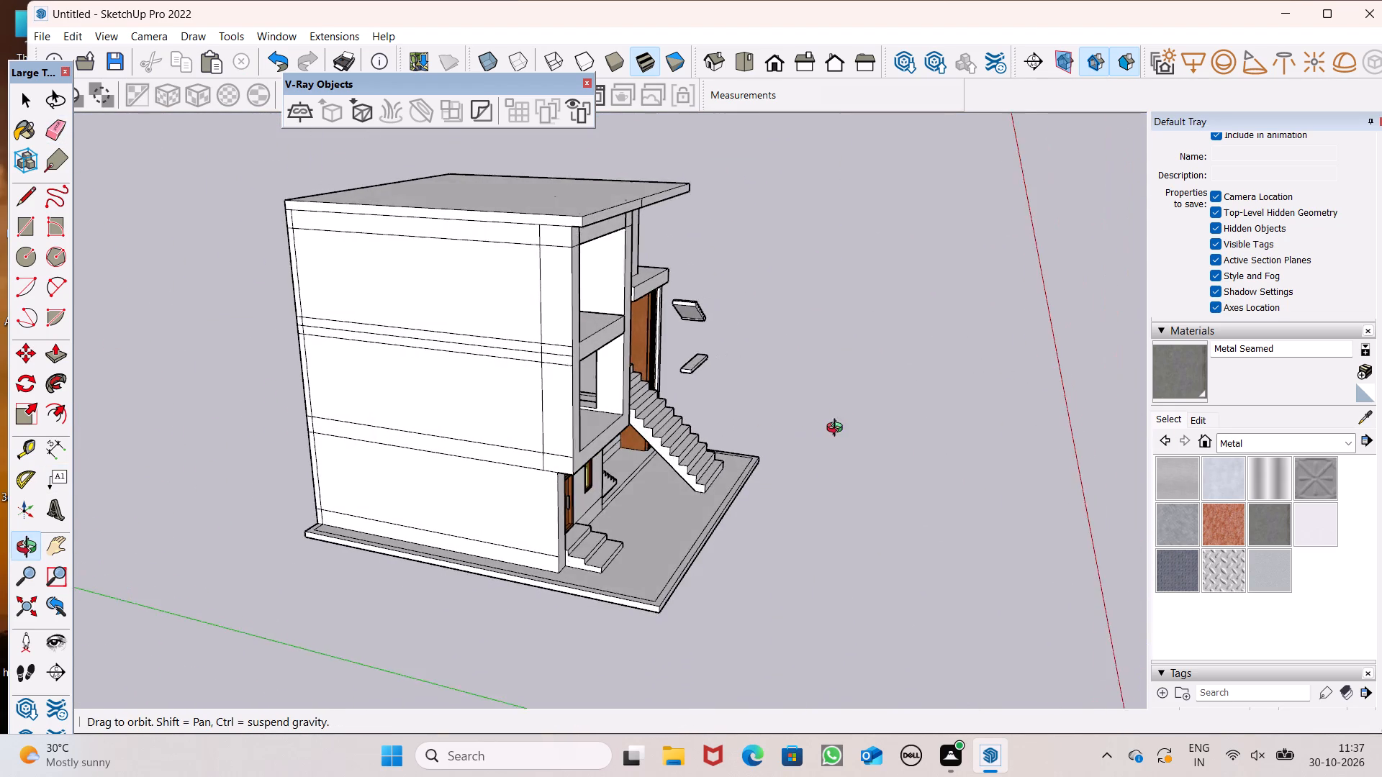
{"action": "middle_click_drag", "start_coordinate": [838, 430], "coordinate": [839, 429]}
{"action": "scroll", "coordinate": [839, 429], "scroll_direction": "up", "scroll_amount": 1}
{"action": "scroll", "coordinate": [259, 504], "scroll_direction": "up", "scroll_amount": 4}
{"action": "left_click_drag", "start_coordinate": [405, 394], "coordinate": [417, 442]}
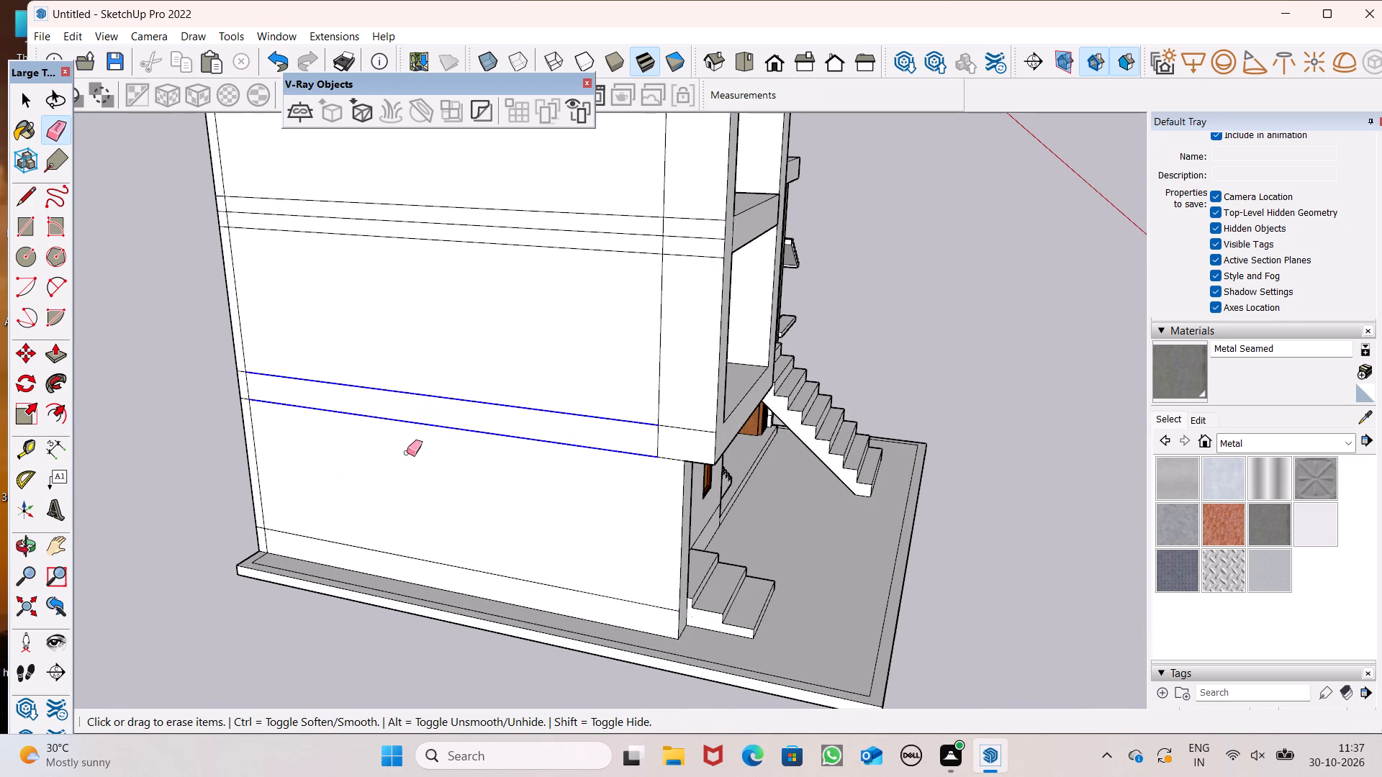
{"action": "left_click_drag", "start_coordinate": [381, 555], "coordinate": [385, 547]}
Erase the leftover column and slab edges along the rear corner of the balcony-side wall's lower storeys.
{"action": "scroll", "coordinate": [276, 544], "scroll_direction": "up", "scroll_amount": 6}
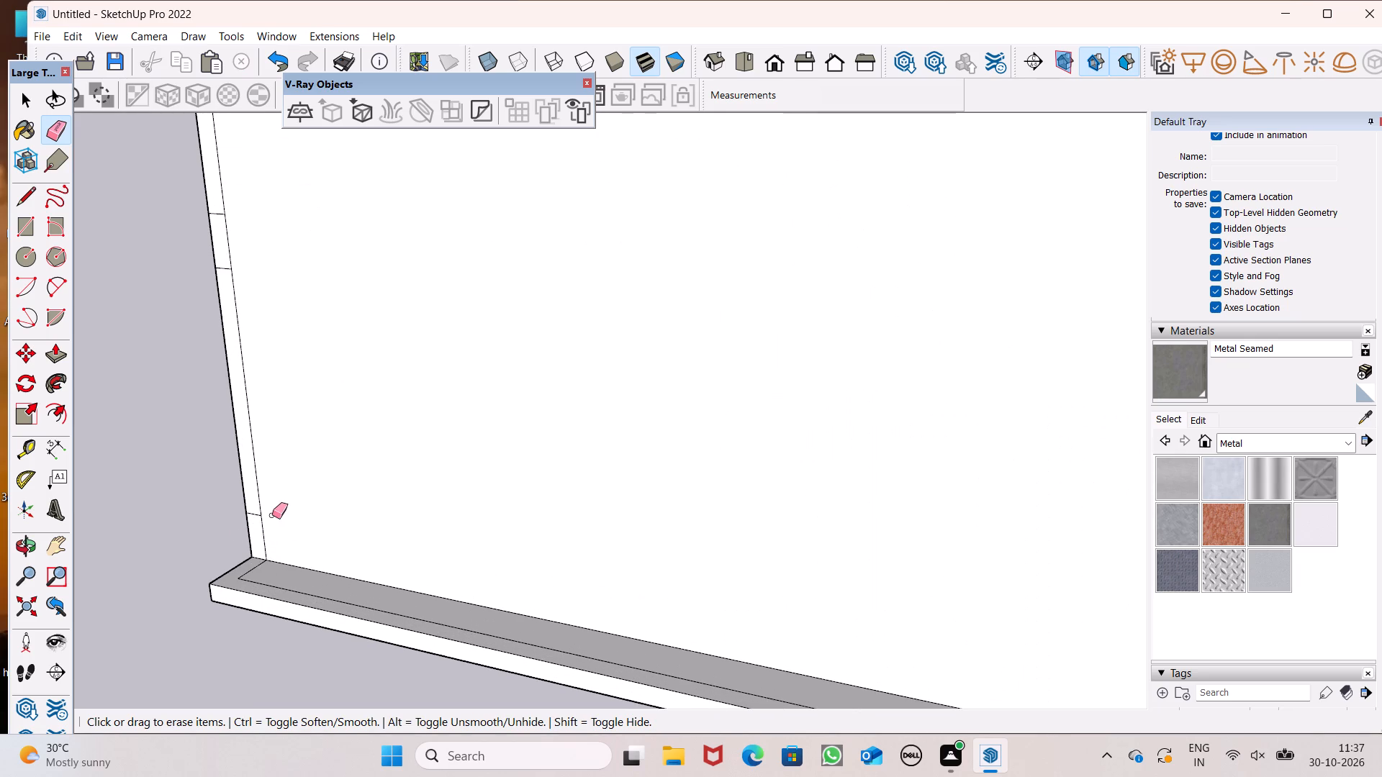
{"action": "left_click", "coordinate": [261, 515]}
{"action": "scroll", "coordinate": [278, 476], "scroll_direction": "up", "scroll_amount": 1}
{"action": "scroll", "coordinate": [299, 517], "scroll_direction": "down", "scroll_amount": 8}
{"action": "middle_click_drag", "start_coordinate": [350, 517], "coordinate": [456, 512]}
{"action": "scroll", "coordinate": [252, 378], "scroll_direction": "up", "scroll_amount": 6}
{"action": "scroll", "coordinate": [275, 440], "scroll_direction": "up", "scroll_amount": 7}
{"action": "left_click_drag", "start_coordinate": [322, 393], "coordinate": [304, 524]}
Erase the three upper floor slab lines and their rear-corner column edges on the balcony-side wall.
{"action": "scroll", "coordinate": [407, 581], "scroll_direction": "down", "scroll_amount": 7}
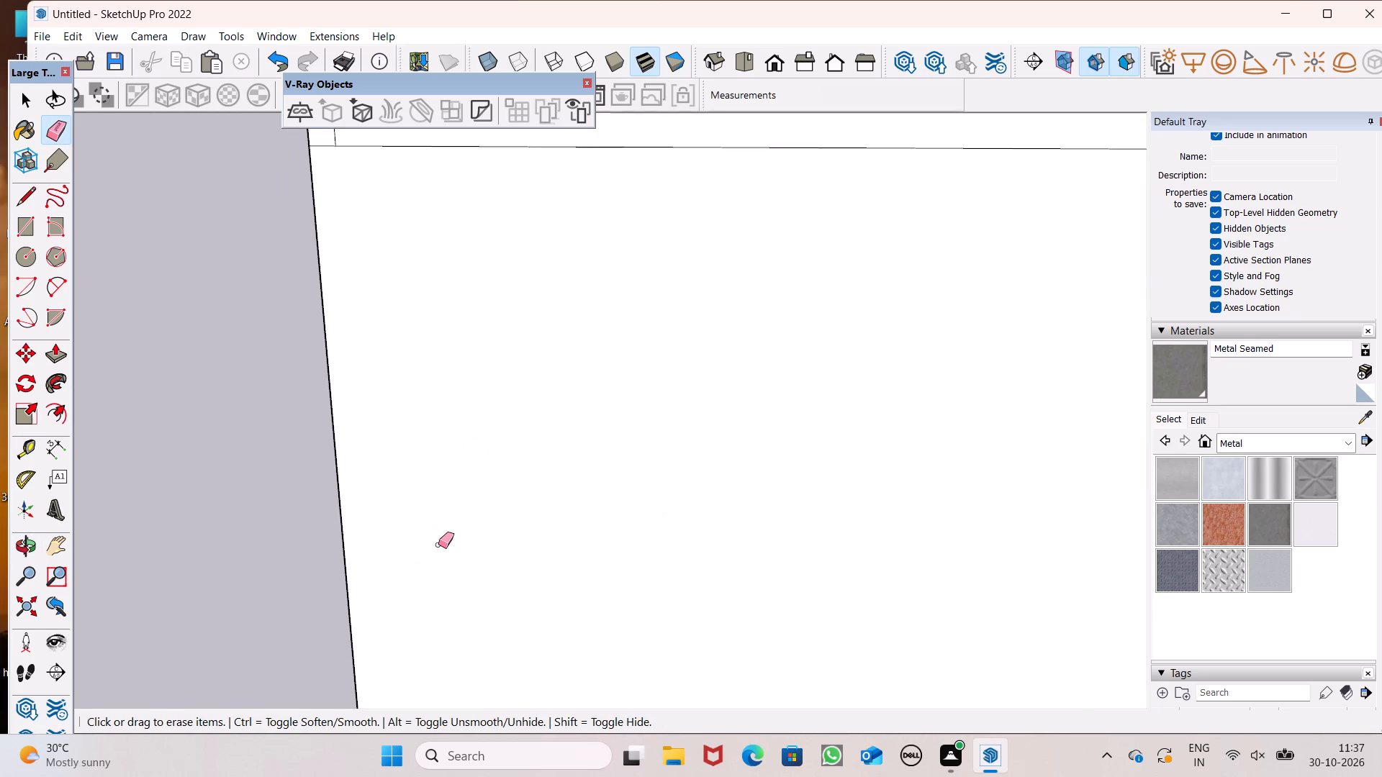
{"action": "scroll", "coordinate": [439, 543], "scroll_direction": "down", "scroll_amount": 6}
{"action": "scroll", "coordinate": [415, 309], "scroll_direction": "up", "scroll_amount": 7}
{"action": "left_click_drag", "start_coordinate": [394, 271], "coordinate": [402, 340]}
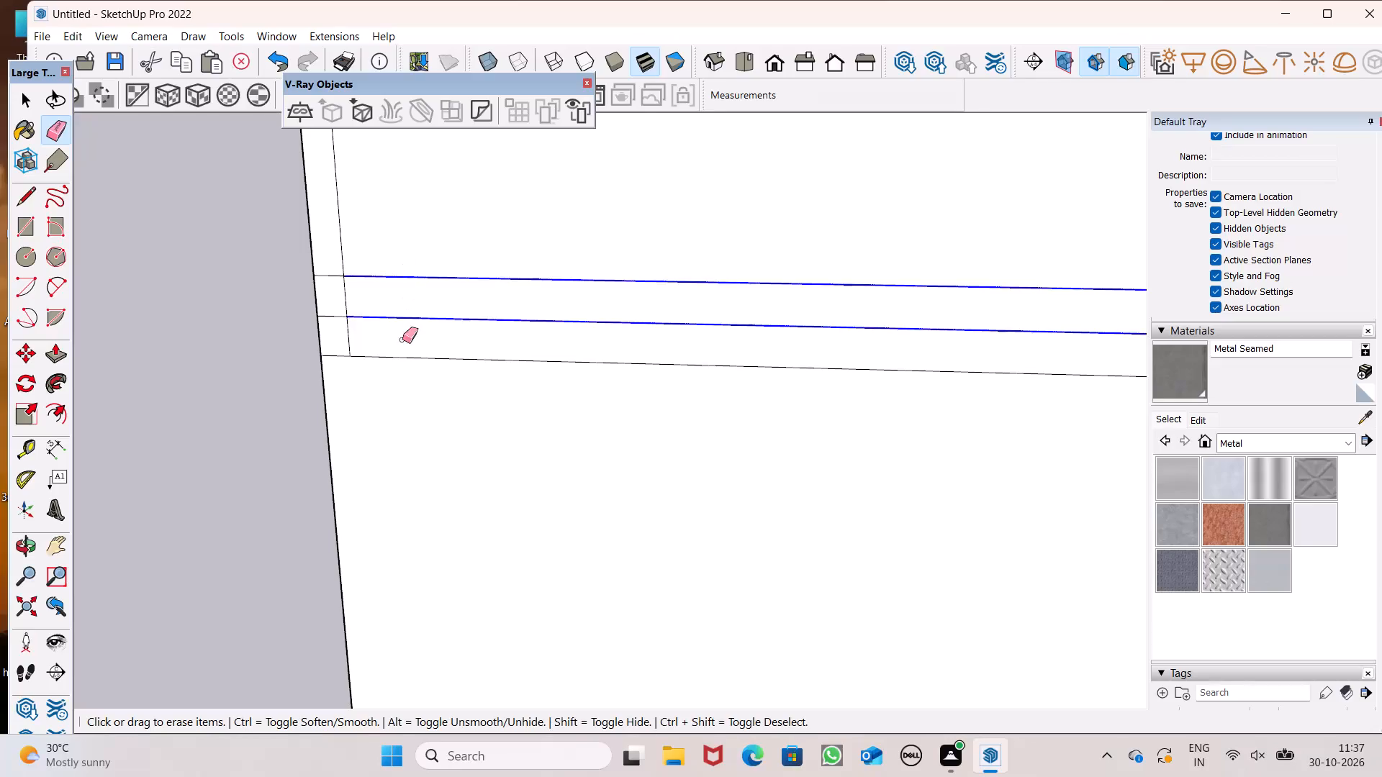
{"action": "left_click_drag", "start_coordinate": [402, 340], "coordinate": [401, 378]}
{"action": "scroll", "coordinate": [353, 307], "scroll_direction": "up", "scroll_amount": 5}
{"action": "left_click_drag", "start_coordinate": [340, 246], "coordinate": [338, 393]}
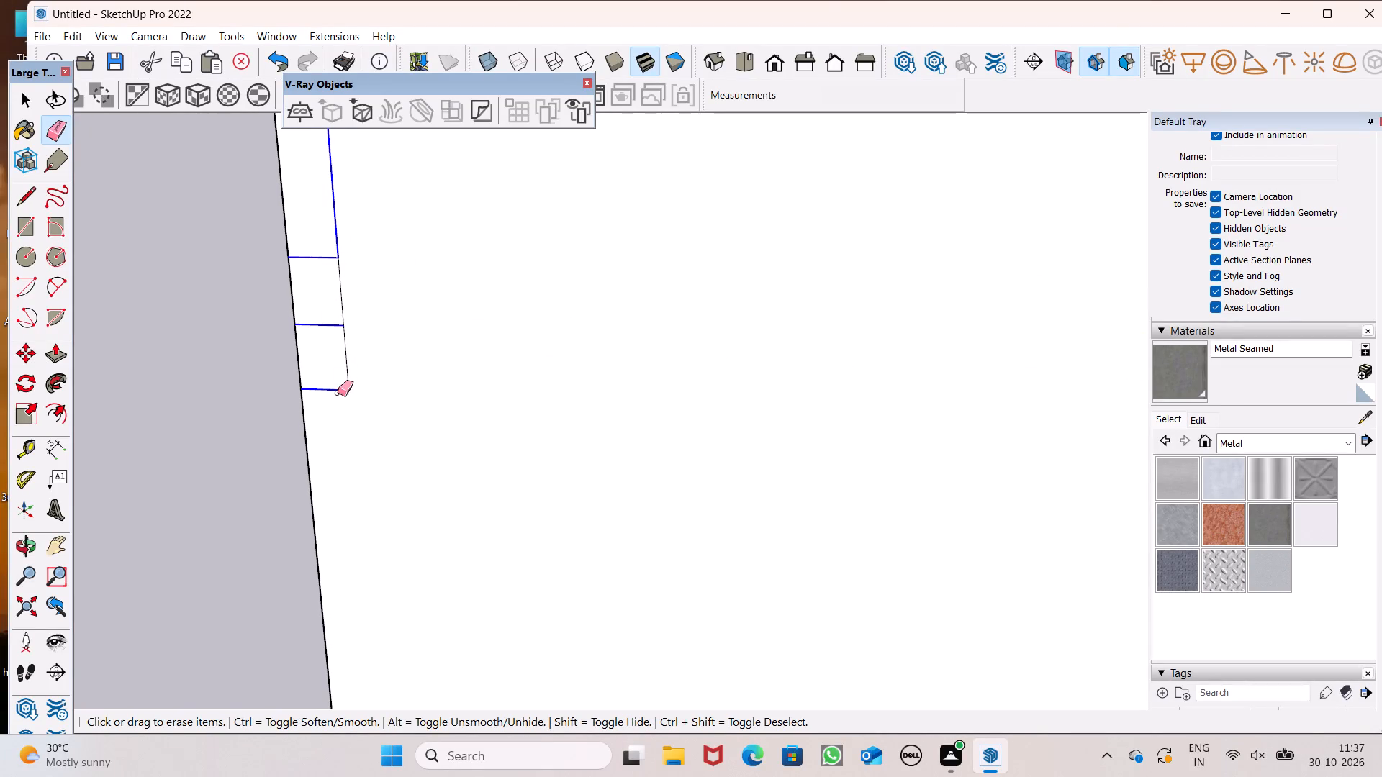
{"action": "left_click_drag", "start_coordinate": [338, 393], "coordinate": [339, 273]}
Erase the roof band lines and the short column edge at the balcony-side wall's upper rear corner.
{"action": "scroll", "coordinate": [471, 336], "scroll_direction": "down", "scroll_amount": 8}
{"action": "scroll", "coordinate": [469, 461], "scroll_direction": "down", "scroll_amount": 14}
{"action": "scroll", "coordinate": [482, 386], "scroll_direction": "up", "scroll_amount": 4}
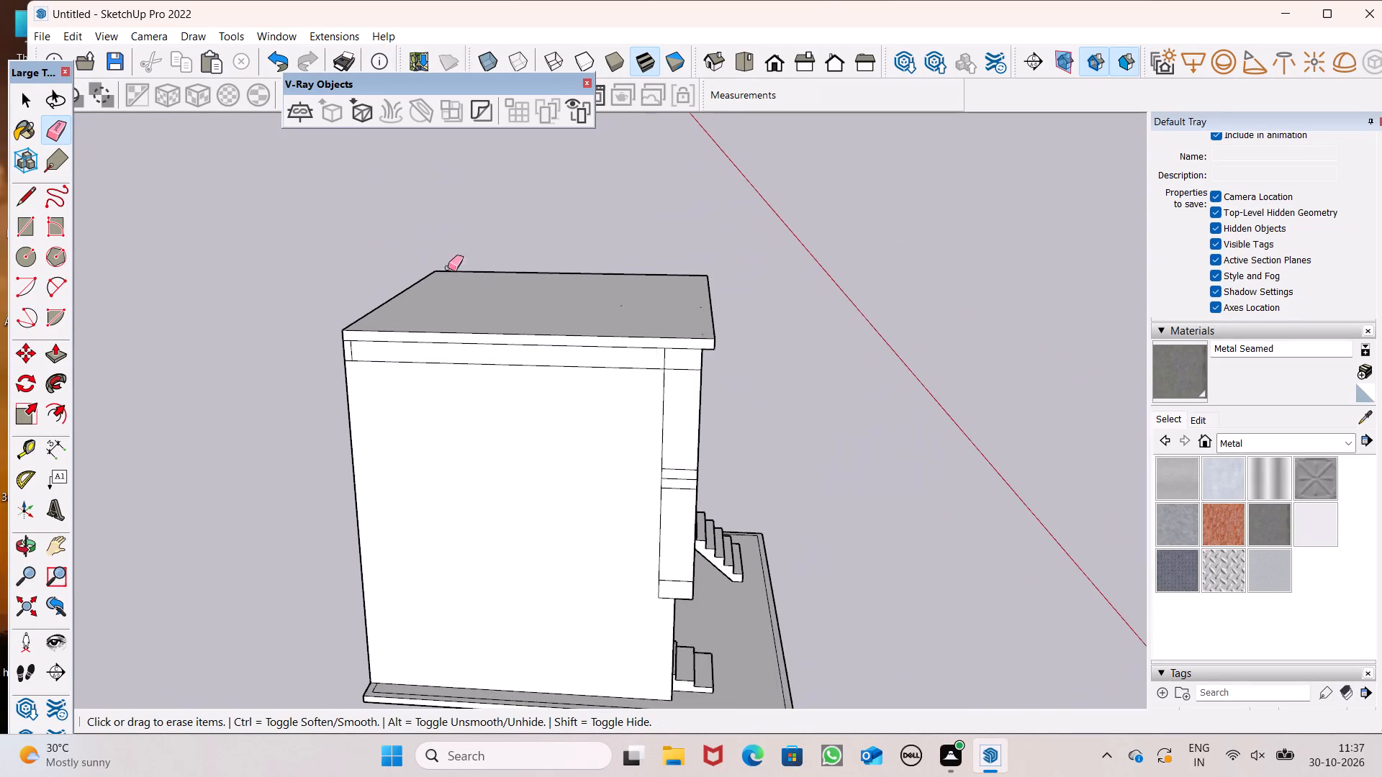
{"action": "scroll", "coordinate": [326, 309], "scroll_direction": "up", "scroll_amount": 8}
{"action": "scroll", "coordinate": [355, 362], "scroll_direction": "up", "scroll_amount": 7}
{"action": "left_click_drag", "start_coordinate": [333, 308], "coordinate": [331, 318]}
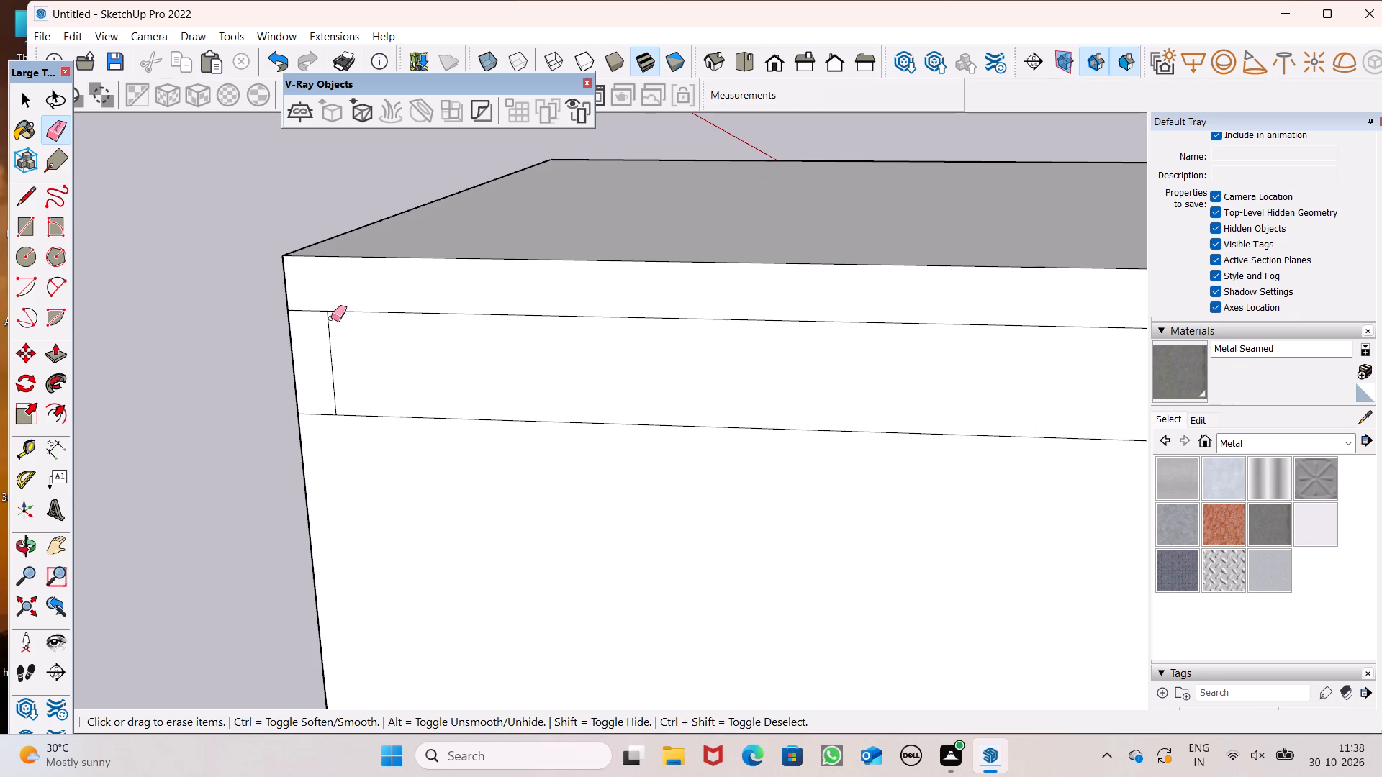
{"action": "left_click_drag", "start_coordinate": [331, 318], "coordinate": [315, 304]}
{"action": "scroll", "coordinate": [325, 363], "scroll_direction": "down", "scroll_amount": 3}
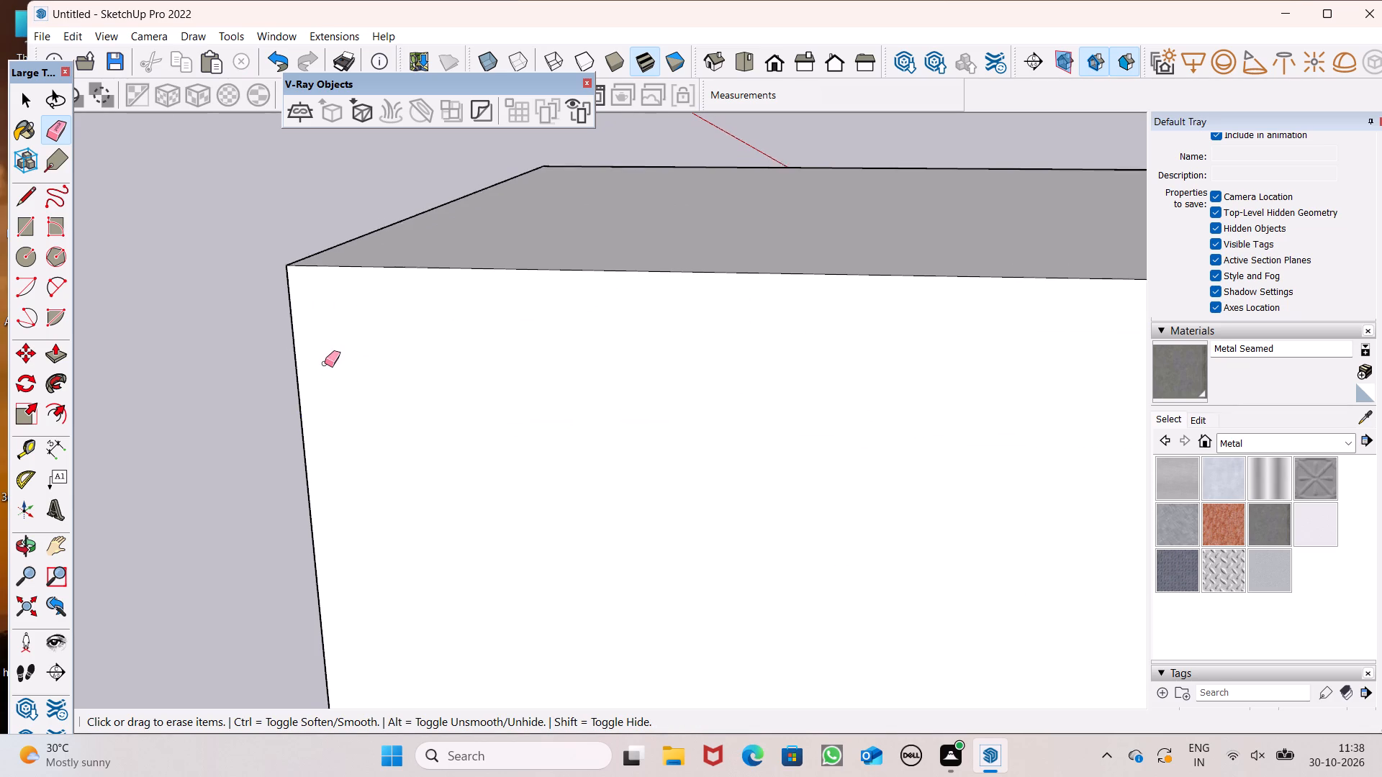
Erase the beam lines and upper column edge at the front corner of the balcony-side wall's top storey.
{"action": "scroll", "coordinate": [325, 363], "scroll_direction": "down", "scroll_amount": 6}
{"action": "scroll", "coordinate": [320, 303], "scroll_direction": "down", "scroll_amount": 9}
{"action": "scroll", "coordinate": [548, 415], "scroll_direction": "up", "scroll_amount": 6}
{"action": "scroll", "coordinate": [615, 222], "scroll_direction": "up", "scroll_amount": 5}
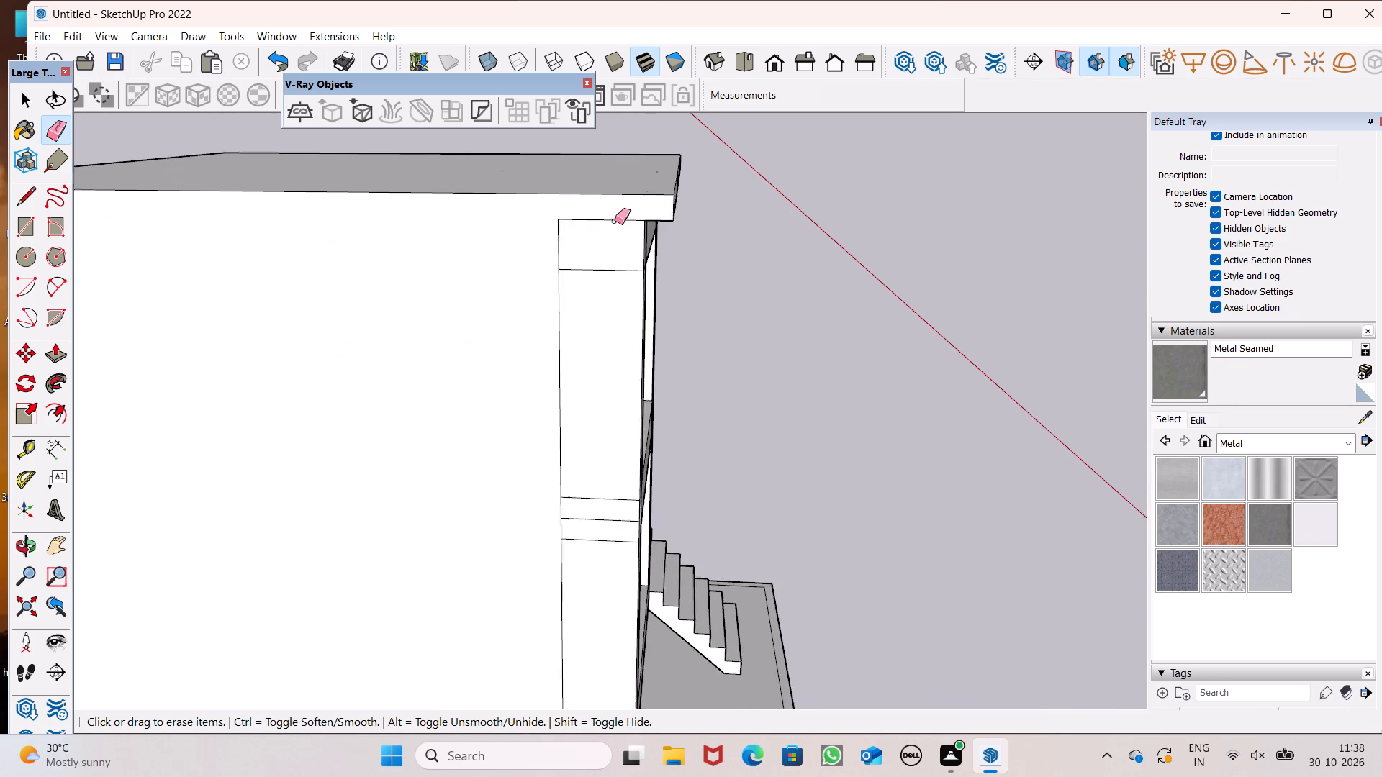
{"action": "scroll", "coordinate": [615, 221], "scroll_direction": "up", "scroll_amount": 1}
{"action": "left_click_drag", "start_coordinate": [602, 217], "coordinate": [546, 253]}
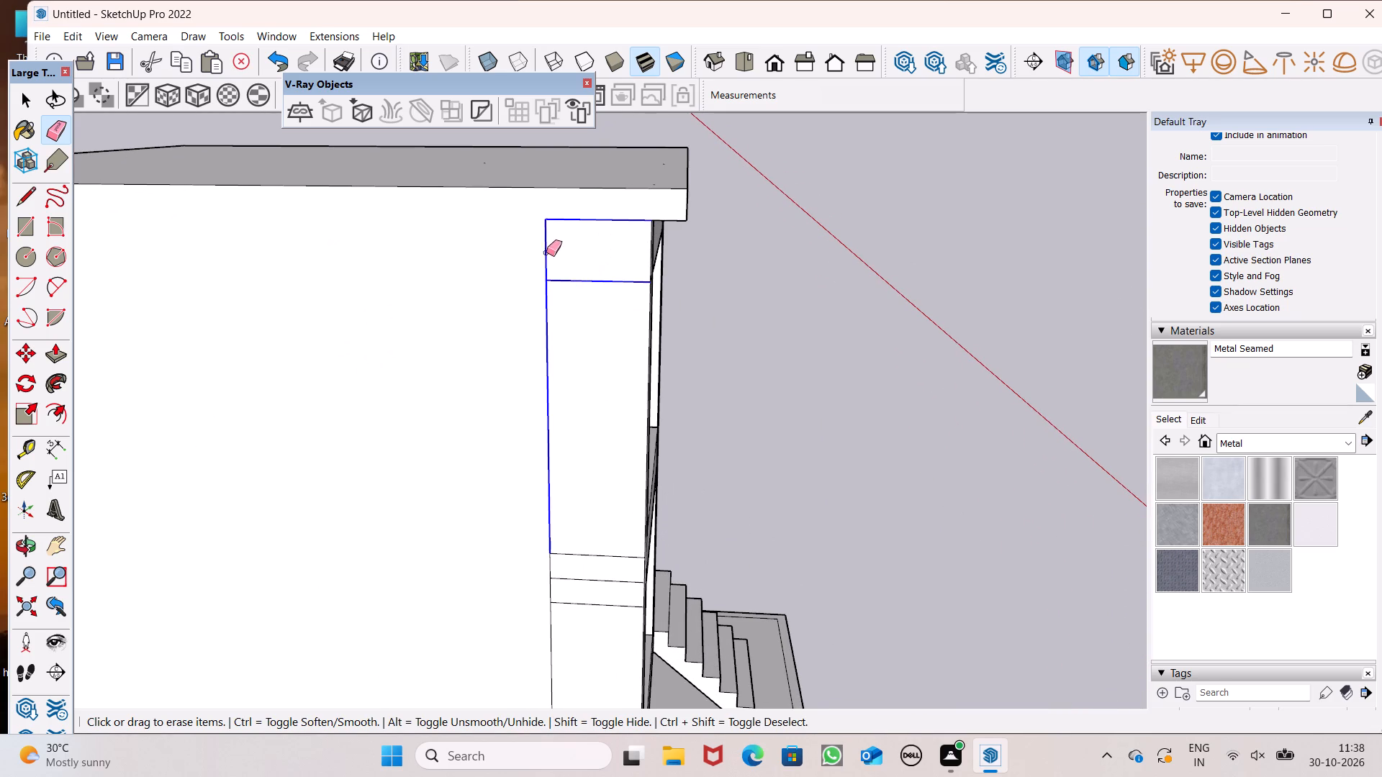
{"action": "left_click_drag", "start_coordinate": [546, 253], "coordinate": [550, 247]}
Erase the floor slab lines and remaining column edges along the front corner of the balcony-side wall's middle storey.
{"action": "scroll", "coordinate": [486, 240], "scroll_direction": "down", "scroll_amount": 13}
{"action": "scroll", "coordinate": [515, 426], "scroll_direction": "up", "scroll_amount": 6}
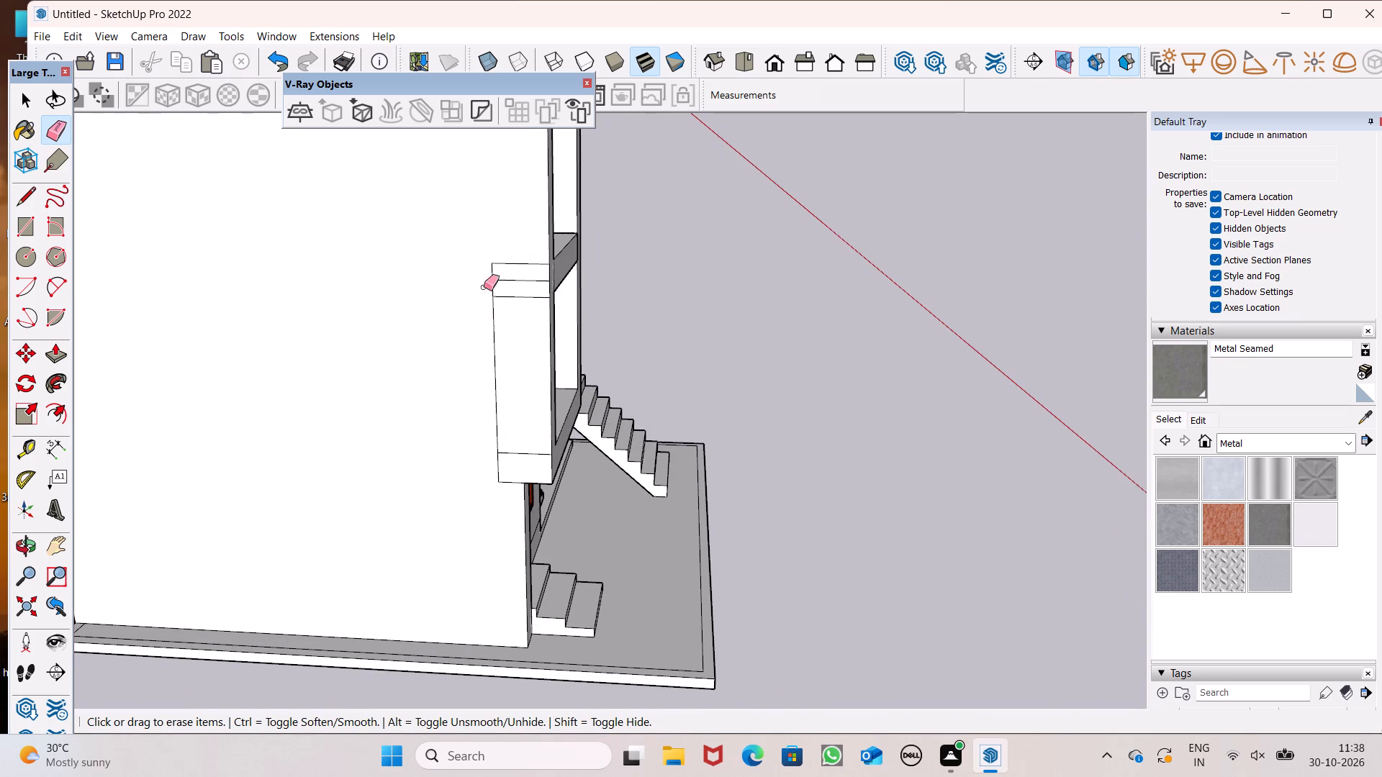
{"action": "left_click_drag", "start_coordinate": [517, 261], "coordinate": [489, 276]}
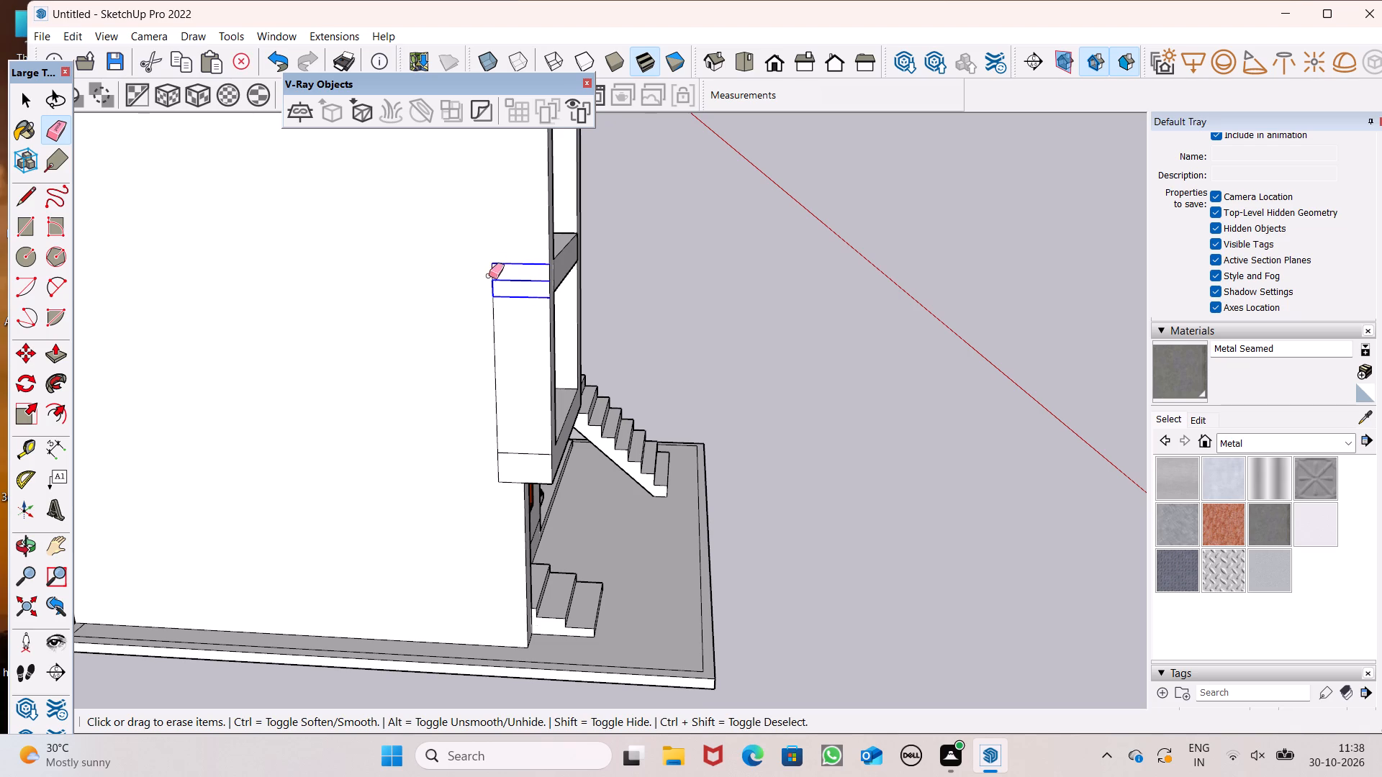
{"action": "left_click_drag", "start_coordinate": [489, 276], "coordinate": [499, 430]}
{"action": "left_click_drag", "start_coordinate": [499, 430], "coordinate": [501, 426]}
{"action": "left_click_drag", "start_coordinate": [503, 465], "coordinate": [507, 485]}
Draw a line about 28' 7" long along the roof slab's underside level across the stair-side upper wall.
{"action": "scroll", "coordinate": [449, 338], "scroll_direction": "down", "scroll_amount": 6}
{"action": "middle_click_drag", "start_coordinate": [482, 397], "coordinate": [244, 396]}
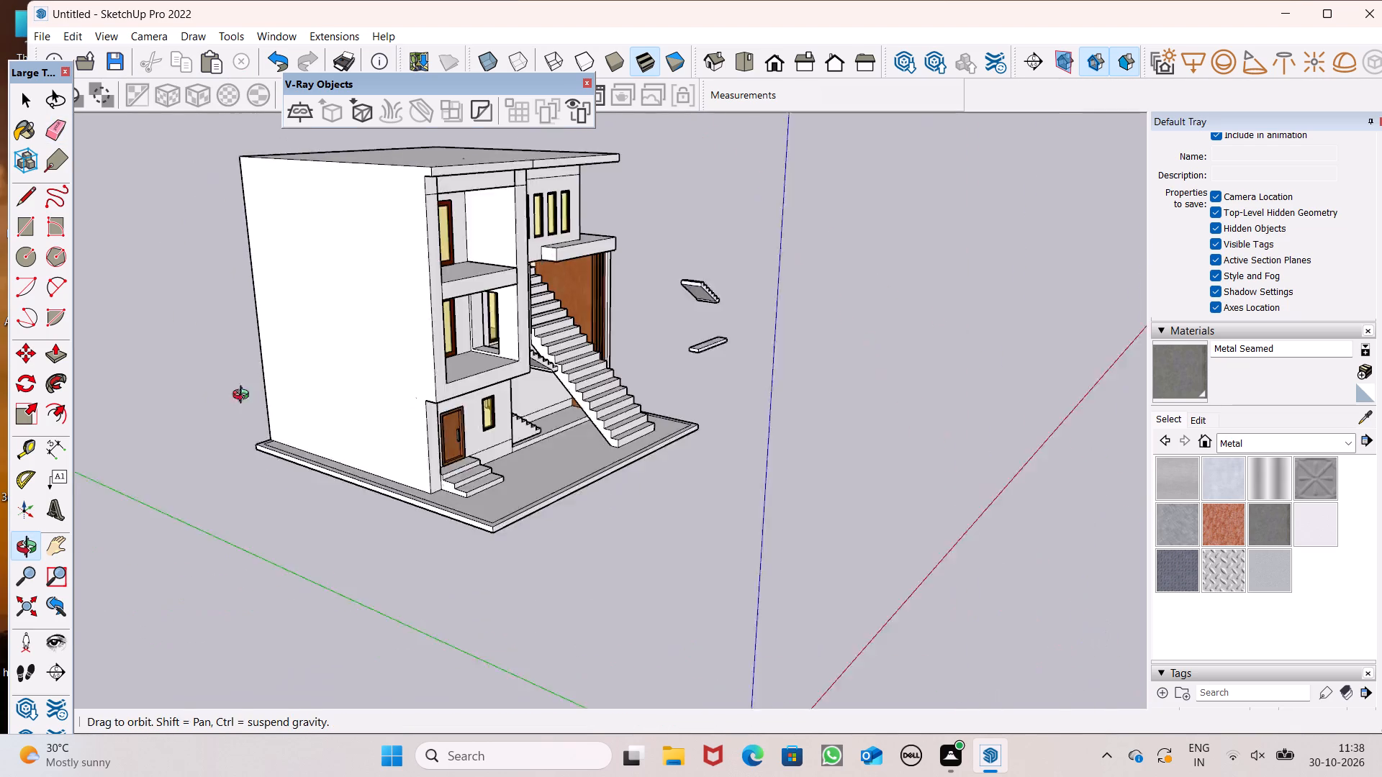
{"action": "middle_click_drag", "start_coordinate": [244, 396], "coordinate": [66, 376]}
{"action": "middle_click_drag", "start_coordinate": [395, 312], "coordinate": [0, 425]}
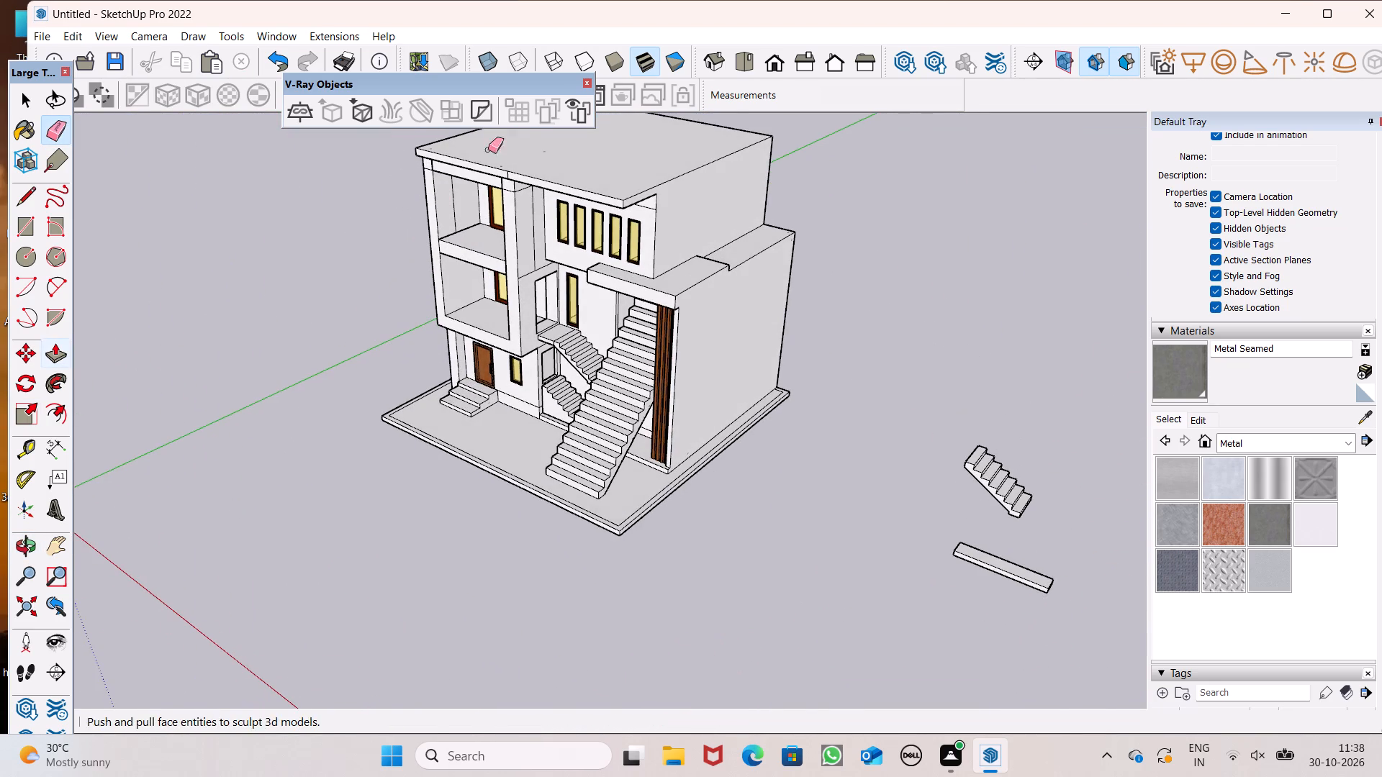
{"action": "scroll", "coordinate": [530, 141], "scroll_direction": "up", "scroll_amount": 6}
{"action": "scroll", "coordinate": [561, 137], "scroll_direction": "down", "scroll_amount": 3}
{"action": "middle_click_drag", "start_coordinate": [733, 195], "coordinate": [470, 129]}
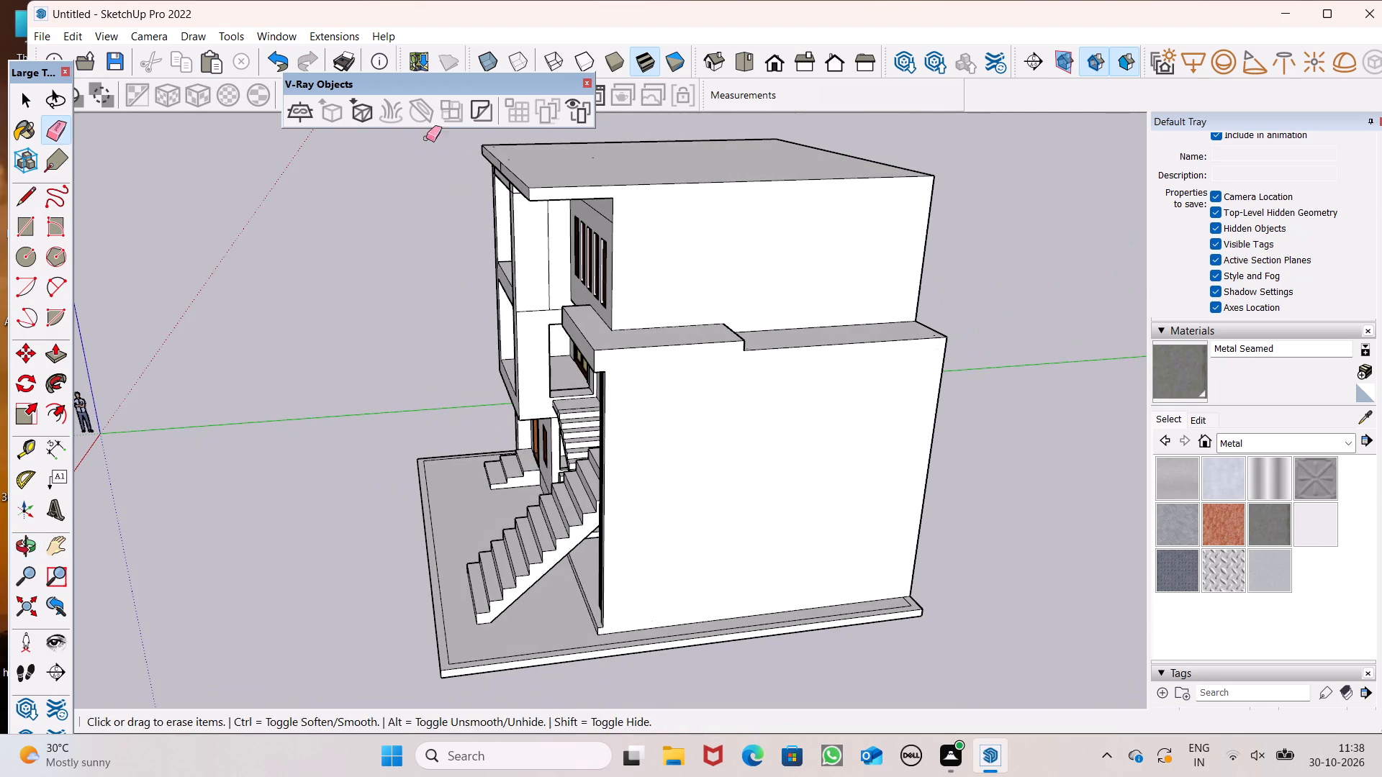
{"action": "left_click", "coordinate": [22, 193]}
{"action": "scroll", "coordinate": [584, 168], "scroll_direction": "up", "scroll_amount": 6}
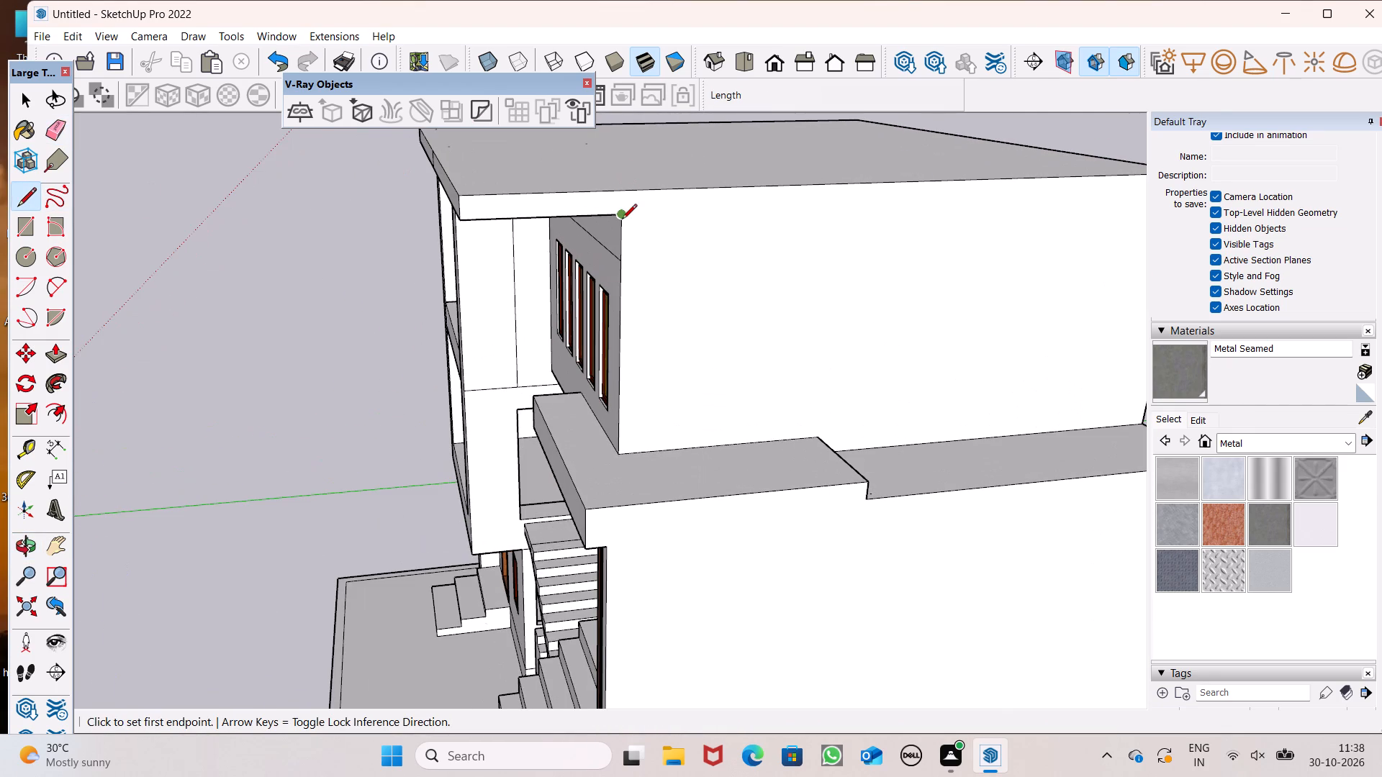
{"action": "left_click", "coordinate": [625, 217]}
{"action": "scroll", "coordinate": [548, 186], "scroll_direction": "down", "scroll_amount": 5}
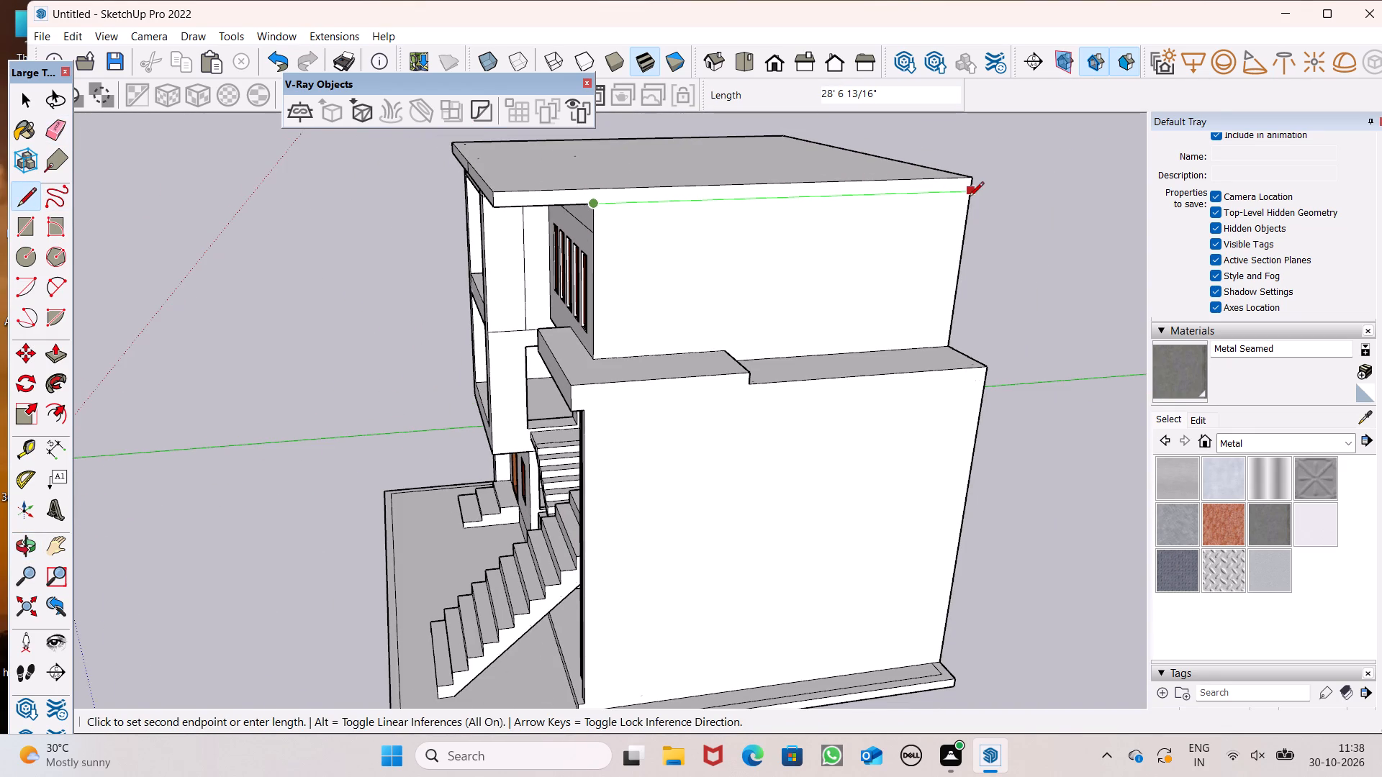
{"action": "left_click", "coordinate": [967, 198]}
Draw a line about 33' 9" long across the top of the balcony-side wall at the roof slab's underside level.
{"action": "scroll", "coordinate": [302, 227], "scroll_direction": "down", "scroll_amount": 4}
{"action": "middle_click_drag", "start_coordinate": [261, 240], "coordinate": [1214, 224]}
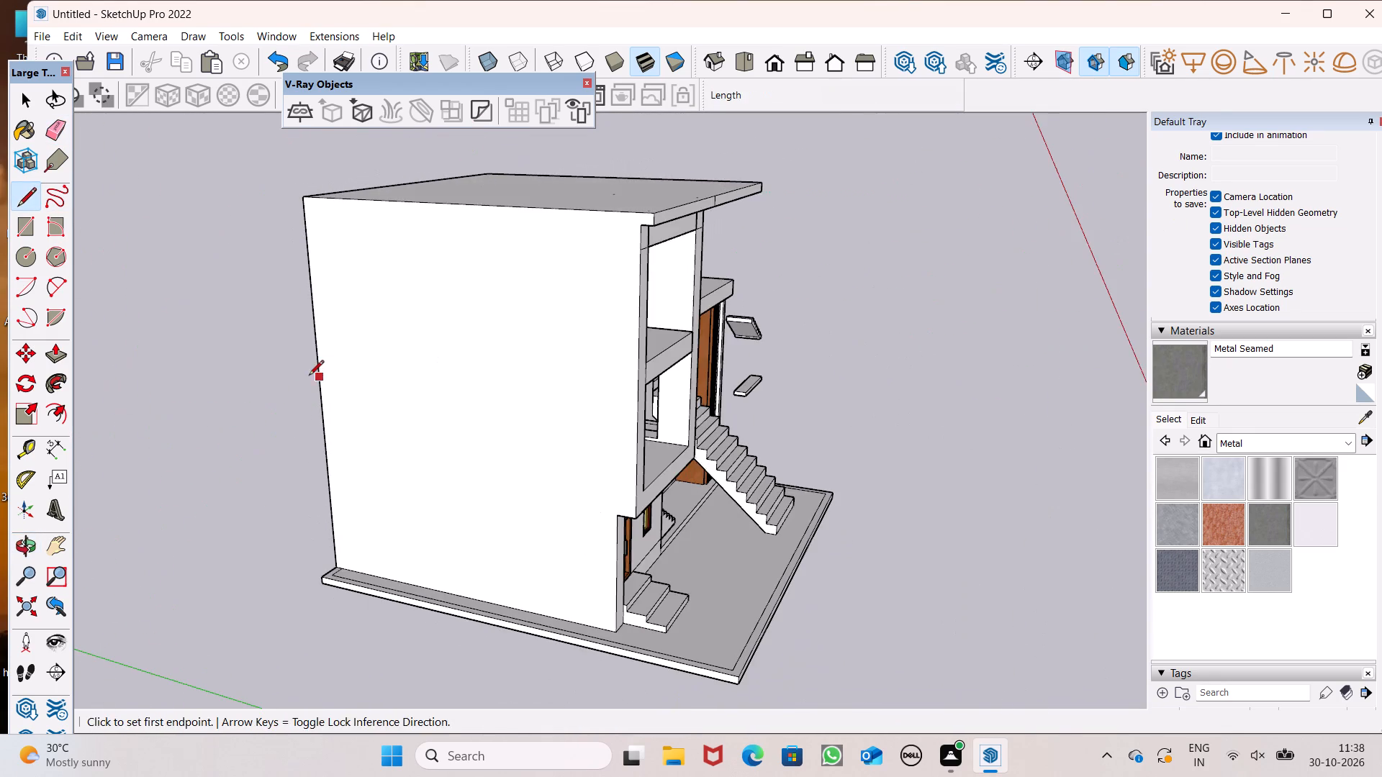
{"action": "middle_click_drag", "start_coordinate": [308, 371], "coordinate": [454, 365]}
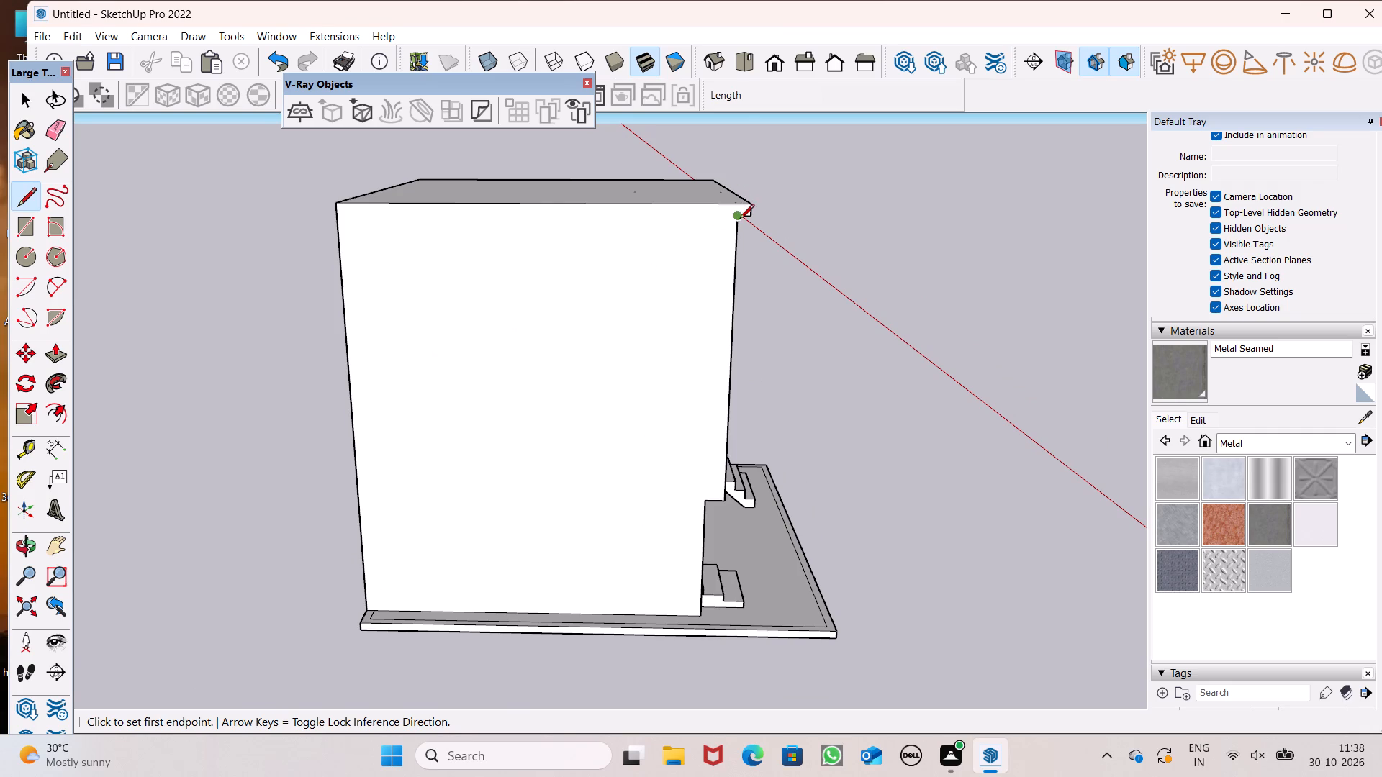
{"action": "left_click_drag", "start_coordinate": [739, 220], "coordinate": [722, 218]}
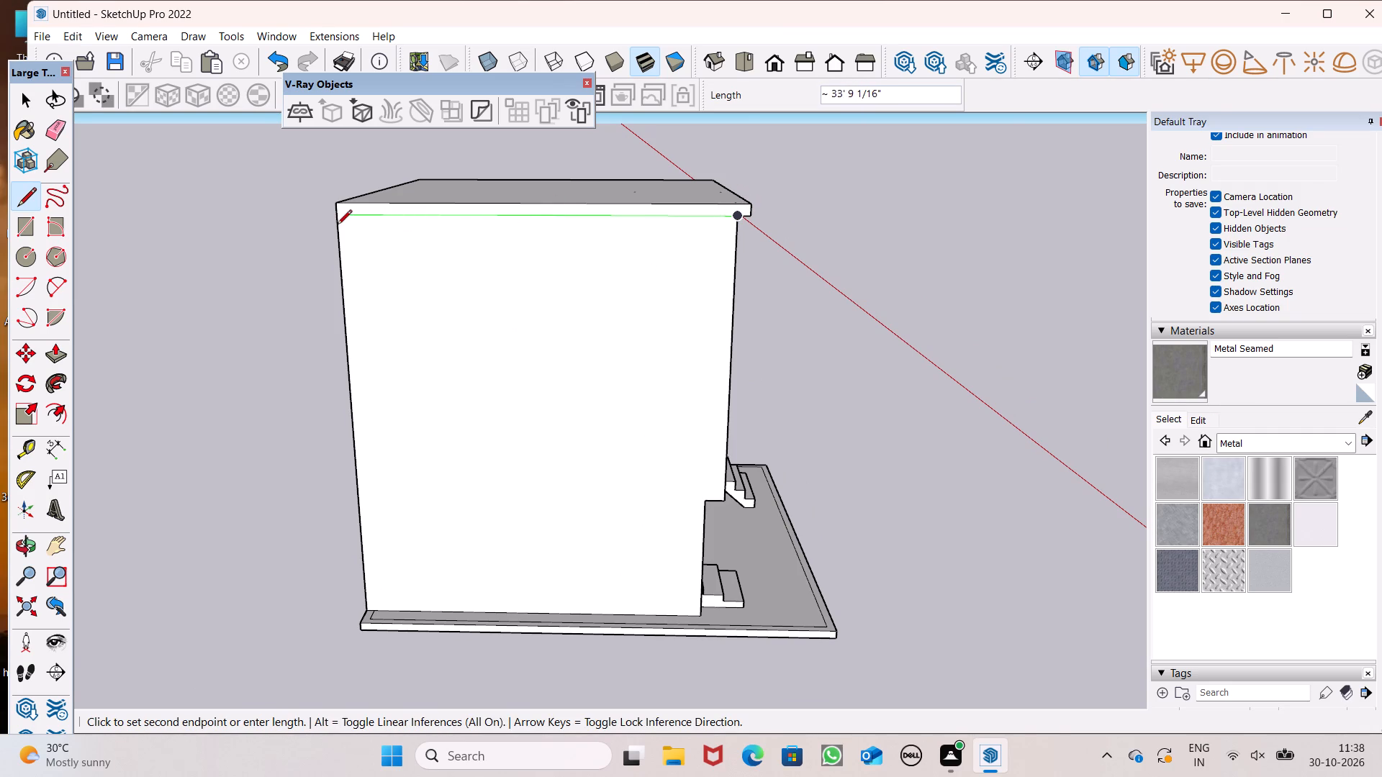
{"action": "left_click", "coordinate": [334, 219]}
Examine the house and its roof band from the balcony side and from above.
{"action": "scroll", "coordinate": [325, 217], "scroll_direction": "down", "scroll_amount": 4}
{"action": "middle_click_drag", "start_coordinate": [524, 306], "coordinate": [395, 278]}
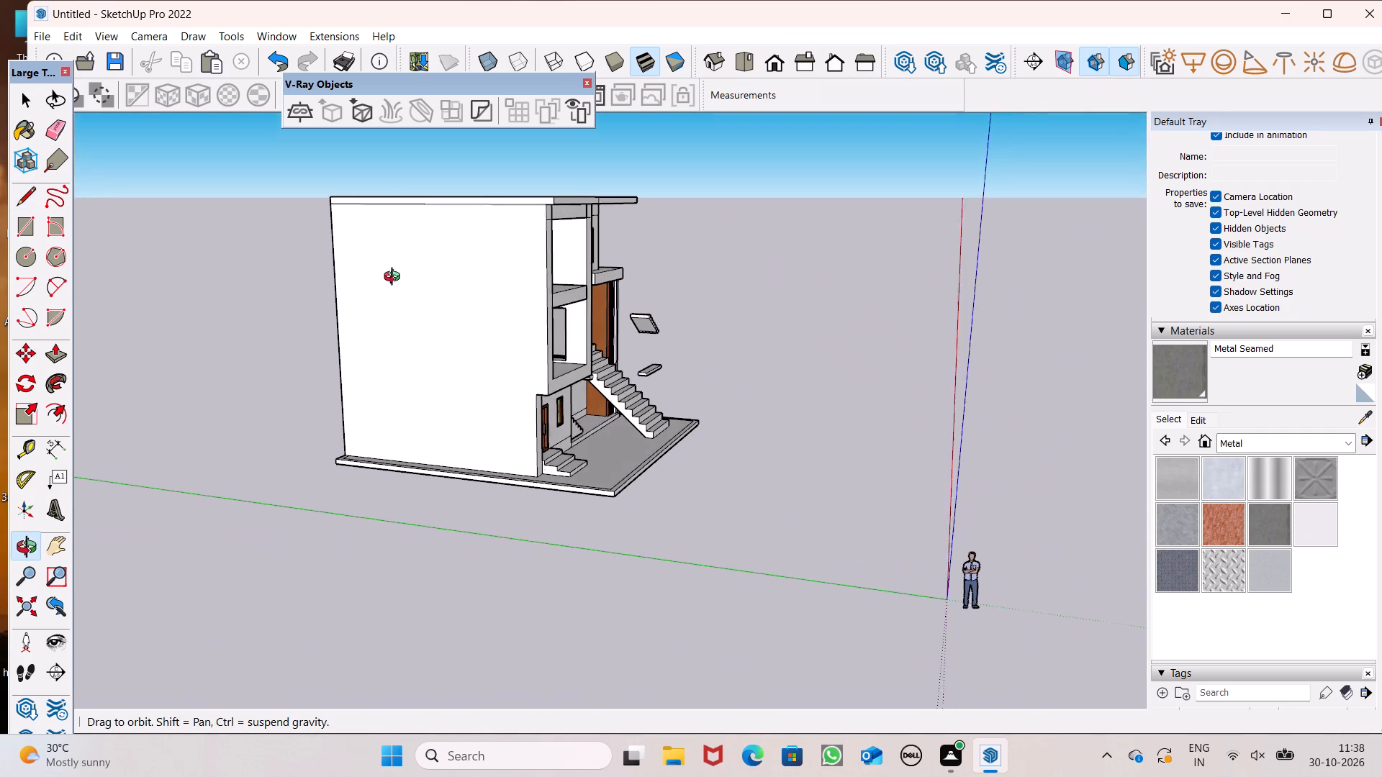
{"action": "middle_click_drag", "start_coordinate": [395, 278], "coordinate": [394, 278]}
{"action": "key", "text": "space"}
{"action": "scroll", "coordinate": [369, 259], "scroll_direction": "down", "scroll_amount": 5}
{"action": "scroll", "coordinate": [402, 207], "scroll_direction": "up", "scroll_amount": 1}
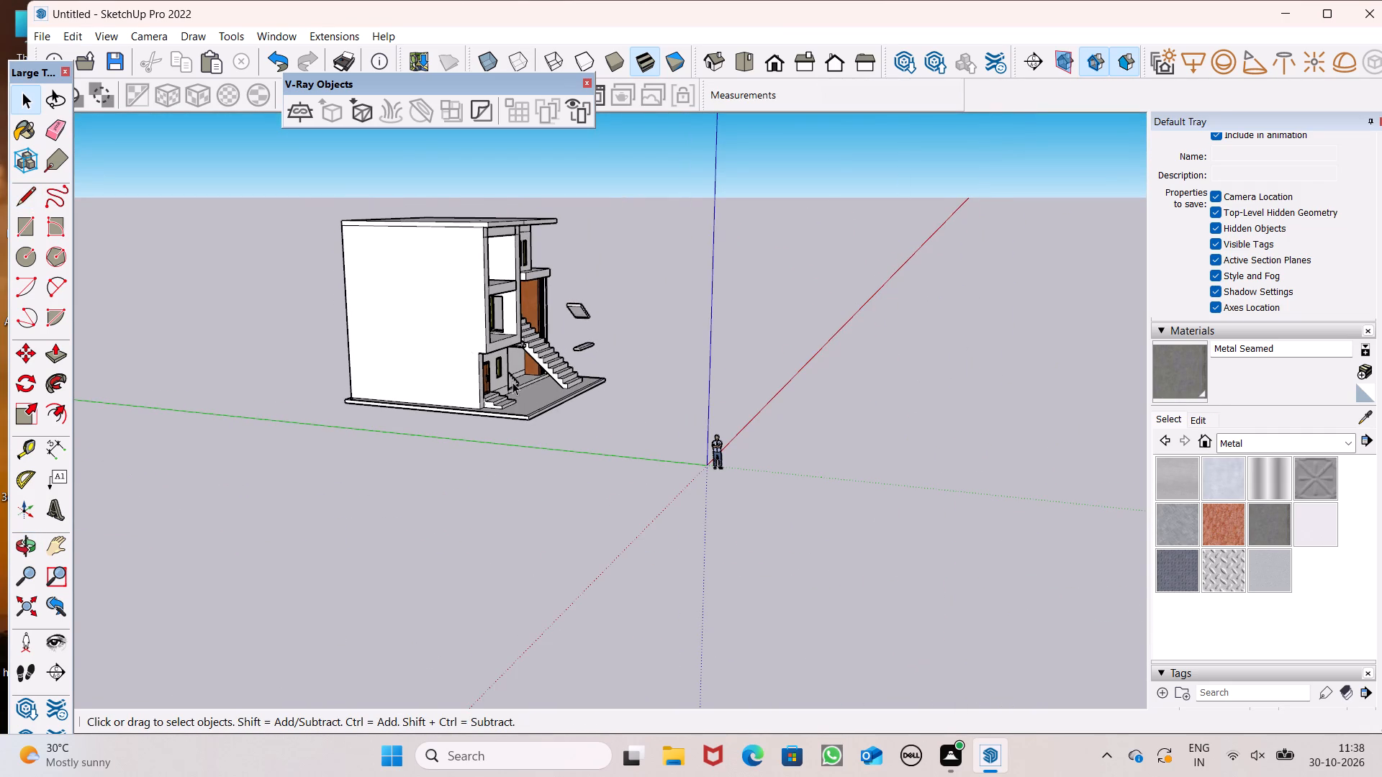
{"action": "scroll", "coordinate": [625, 388], "scroll_direction": "down", "scroll_amount": 2}
{"action": "middle_click_drag", "start_coordinate": [625, 387], "coordinate": [653, 495]}
{"action": "scroll", "coordinate": [446, 237], "scroll_direction": "up", "scroll_amount": 4}
{"action": "scroll", "coordinate": [489, 227], "scroll_direction": "down", "scroll_amount": 1}
{"action": "scroll", "coordinate": [492, 227], "scroll_direction": "up", "scroll_amount": 3}
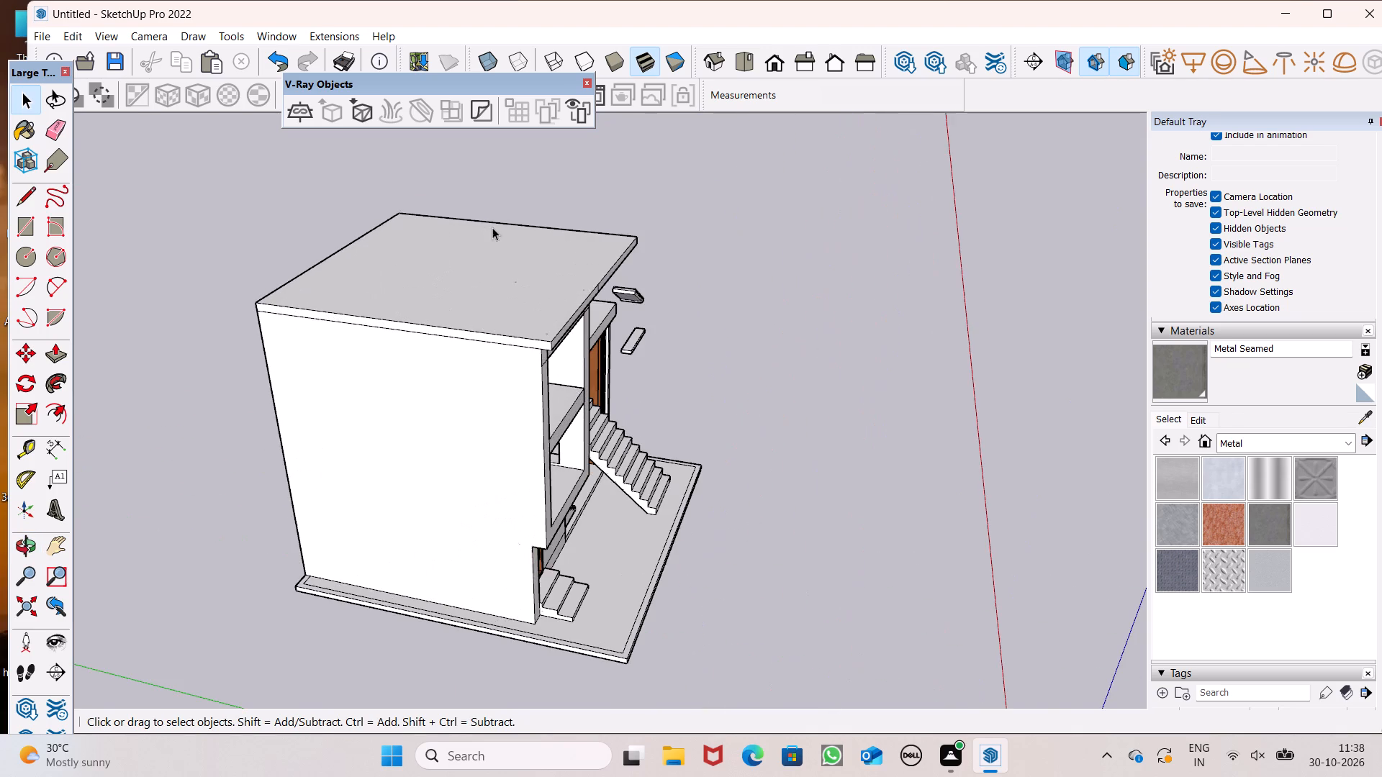
Pull the roof band on the balcony-side wall outward about 1' 7 1/2" to form an overhang.
{"action": "middle_click_drag", "start_coordinate": [517, 330], "coordinate": [553, 268]}
{"action": "scroll", "coordinate": [509, 311], "scroll_direction": "up", "scroll_amount": 1}
{"action": "scroll", "coordinate": [480, 245], "scroll_direction": "up", "scroll_amount": 2}
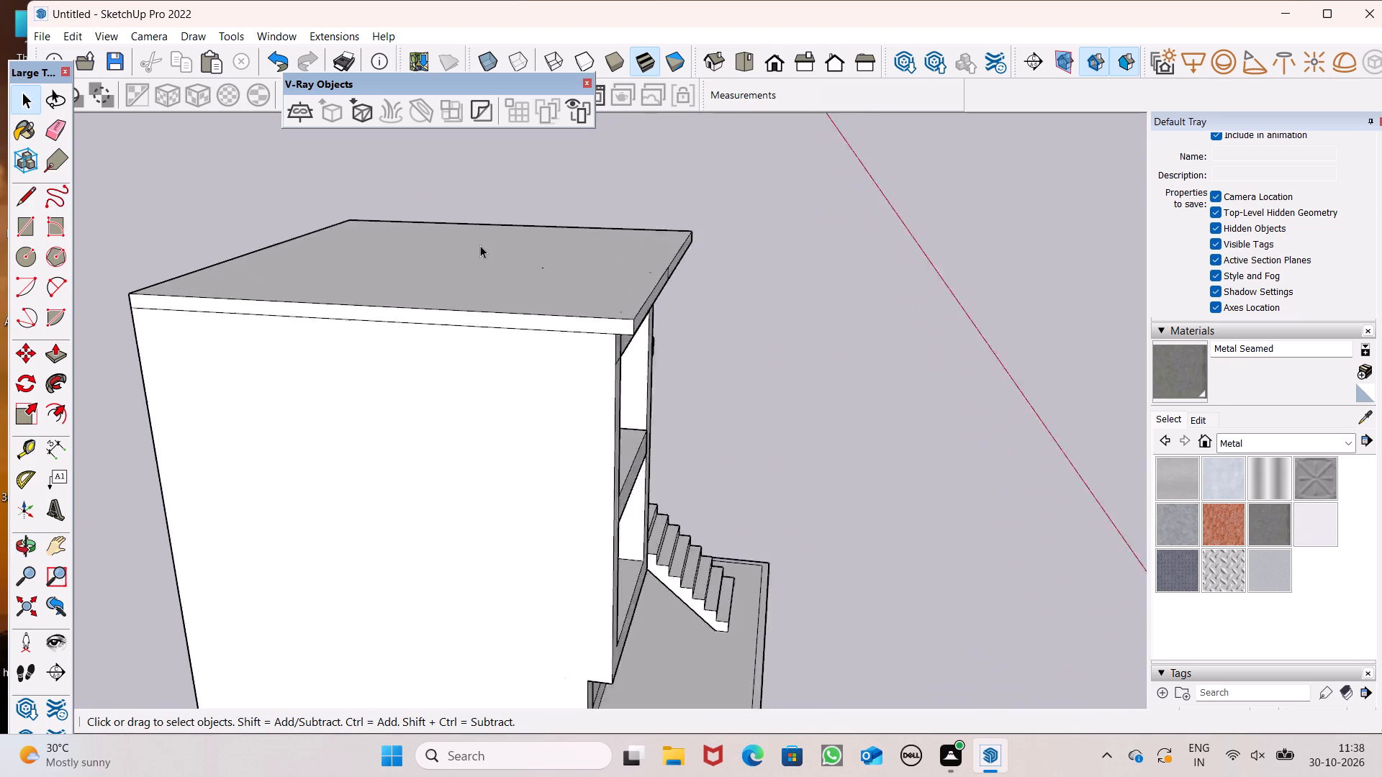
{"action": "scroll", "coordinate": [480, 245], "scroll_direction": "up", "scroll_amount": 4}
{"action": "scroll", "coordinate": [480, 245], "scroll_direction": "down", "scroll_amount": 3}
{"action": "middle_click_drag", "start_coordinate": [530, 324], "coordinate": [490, 306]}
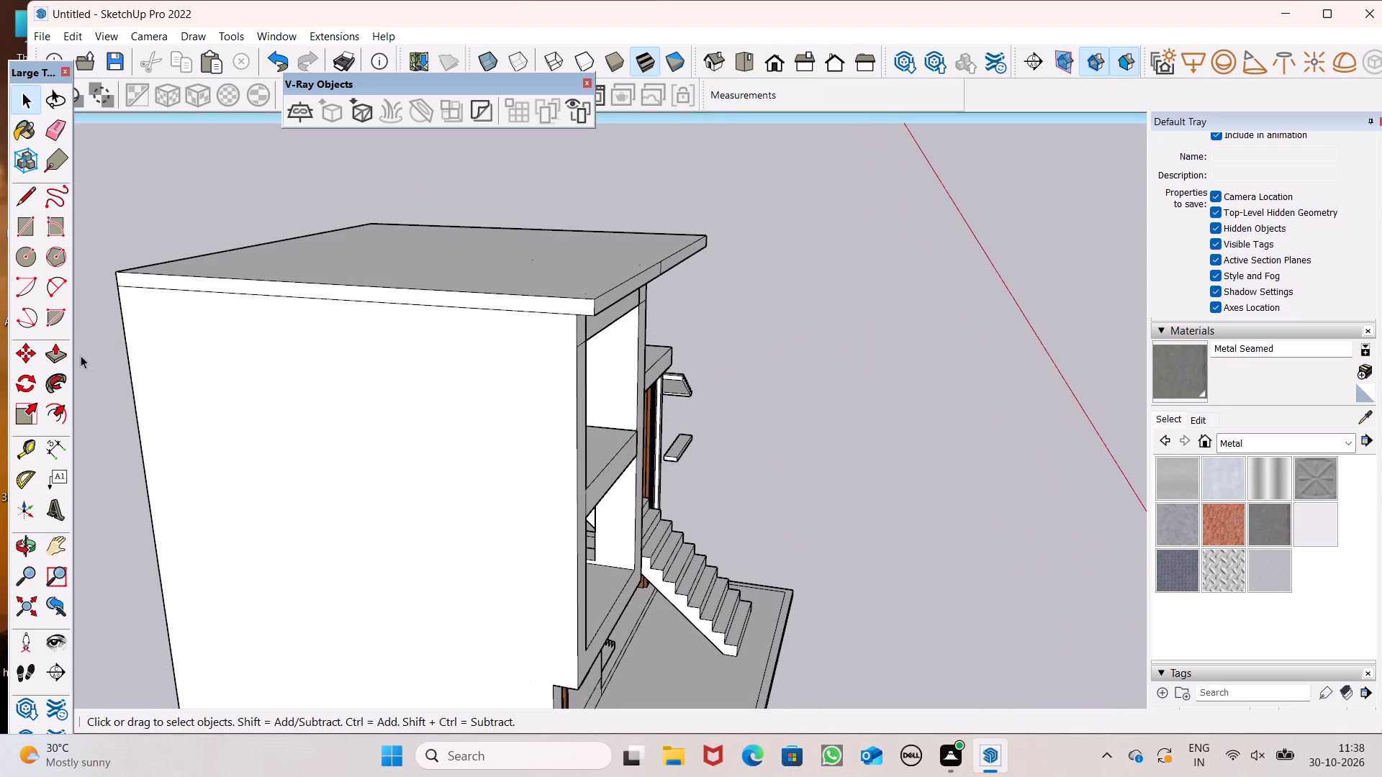
{"action": "left_click", "coordinate": [60, 355]}
{"action": "scroll", "coordinate": [525, 297], "scroll_direction": "up", "scroll_amount": 4}
{"action": "middle_click_drag", "start_coordinate": [564, 321], "coordinate": [475, 288]}
{"action": "scroll", "coordinate": [475, 288], "scroll_direction": "up", "scroll_amount": 1}
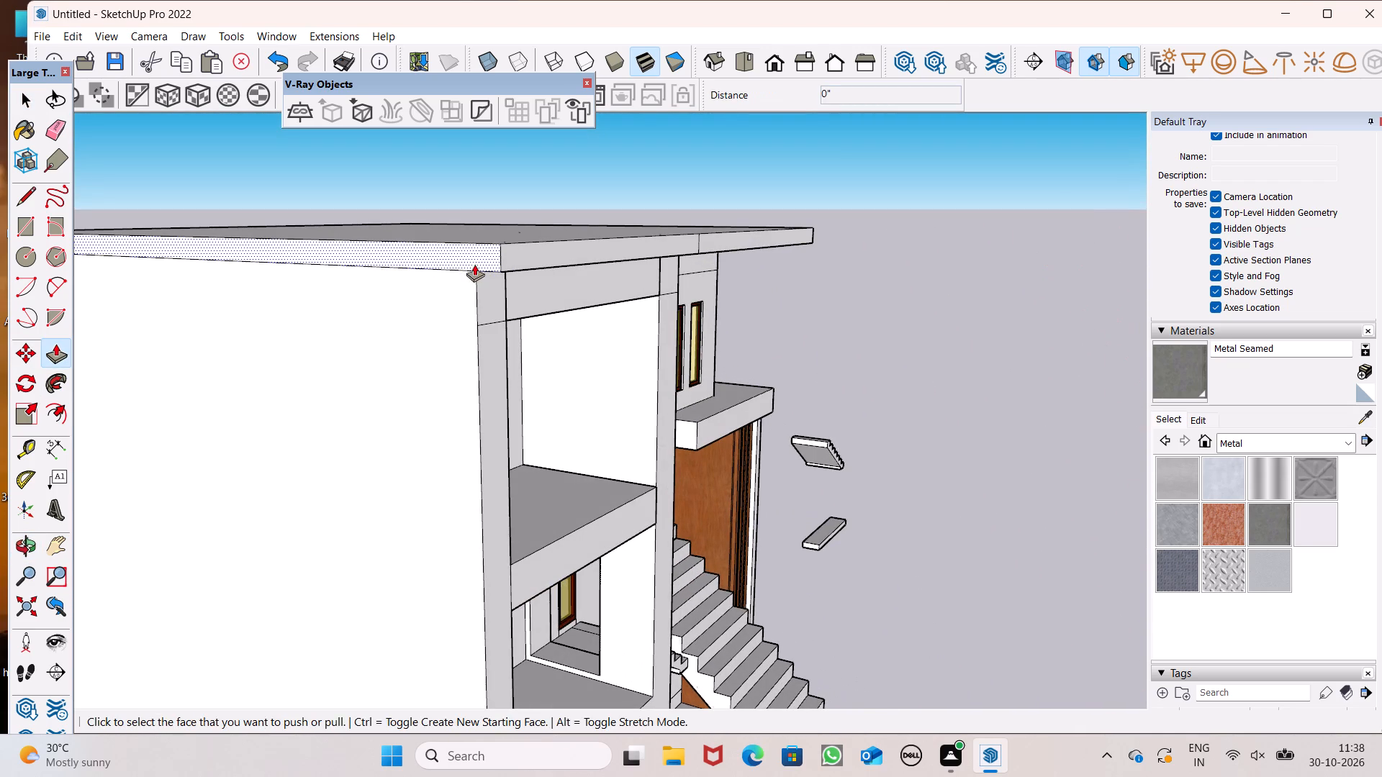
{"action": "left_click_drag", "start_coordinate": [476, 253], "coordinate": [448, 261]}
Pull the roof band on the stair-side wall outward about 3' 8 3/8" to form an overhang.
{"action": "middle_click_drag", "start_coordinate": [477, 288], "coordinate": [148, 168]}
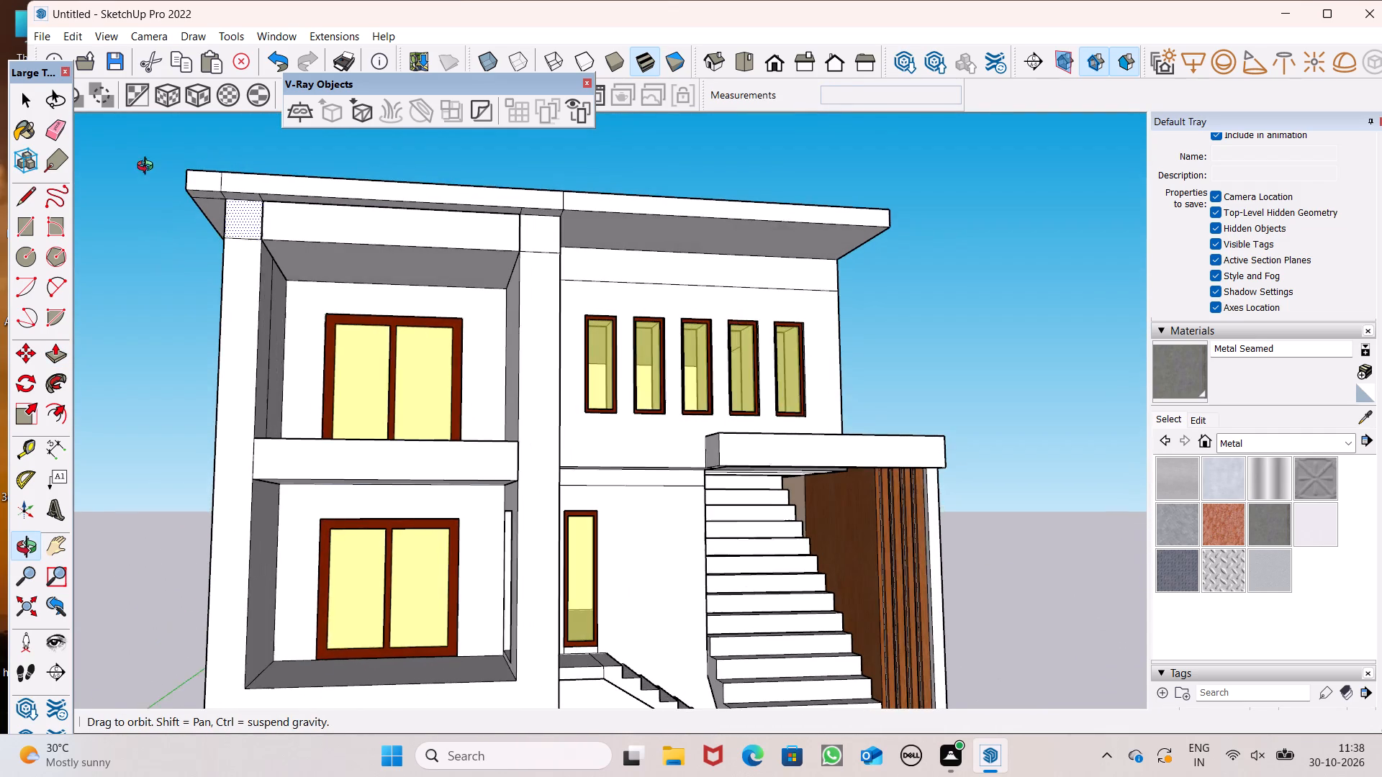
{"action": "middle_click_drag", "start_coordinate": [148, 168], "coordinate": [147, 168]}
{"action": "scroll", "coordinate": [737, 248], "scroll_direction": "down", "scroll_amount": 2}
{"action": "middle_click_drag", "start_coordinate": [842, 287], "coordinate": [445, 335]}
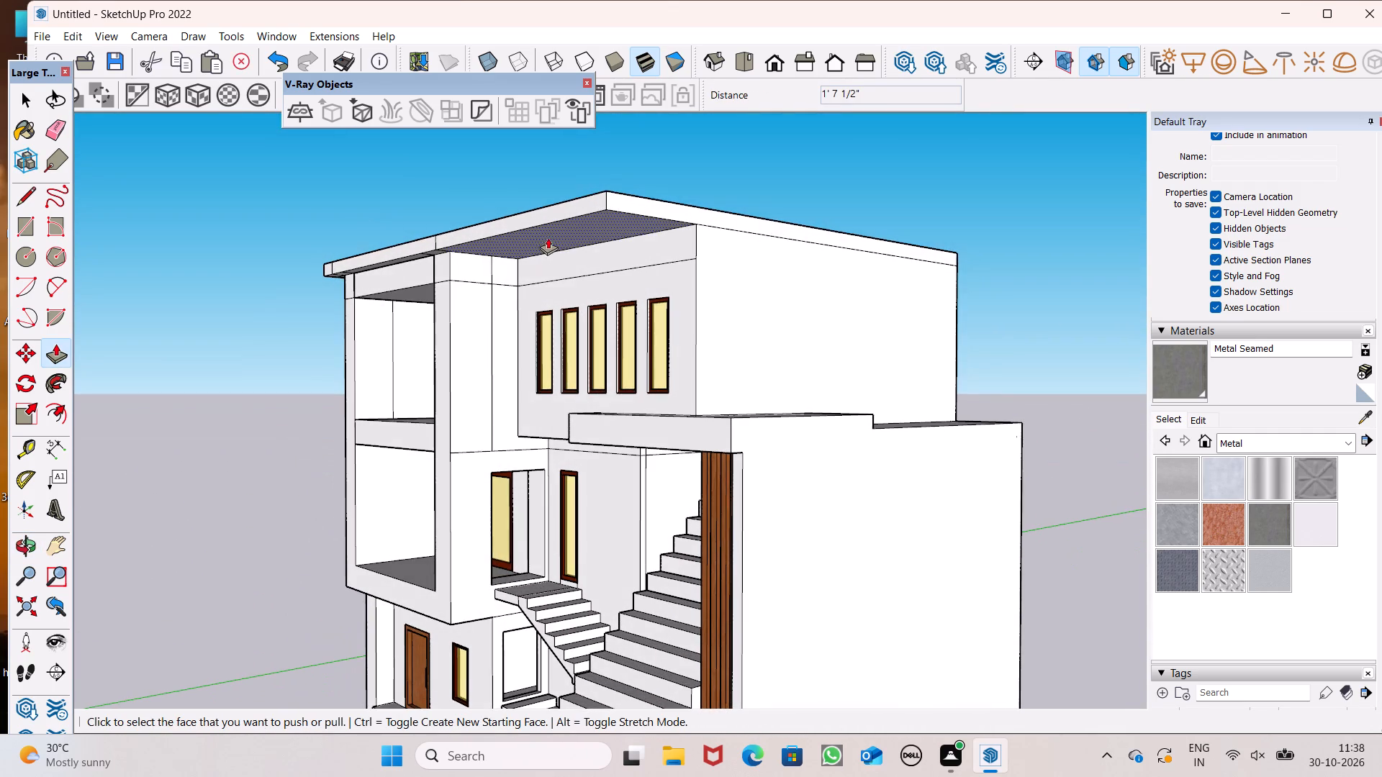
{"action": "left_click_drag", "start_coordinate": [667, 217], "coordinate": [700, 222]}
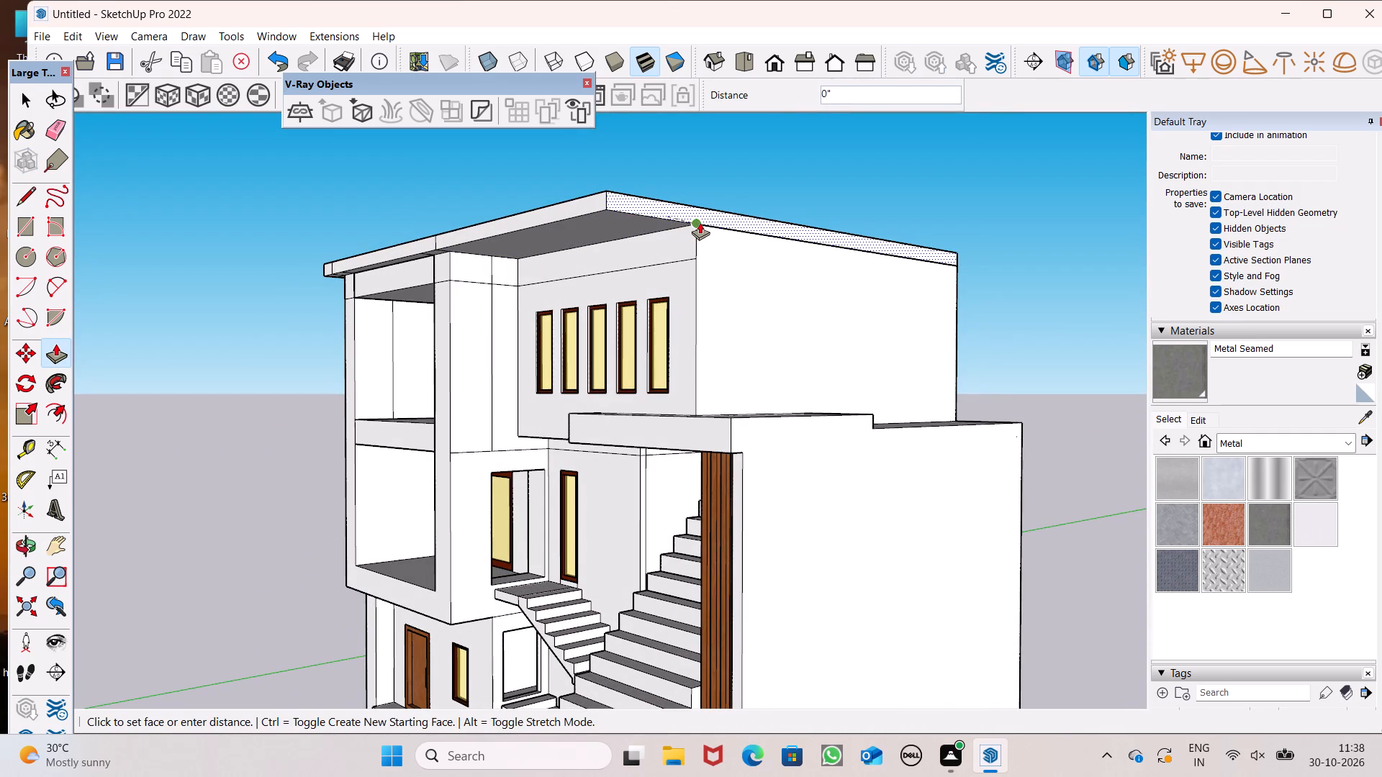
{"action": "left_click_drag", "start_coordinate": [700, 222], "coordinate": [718, 222]}
Push the edge face of the stair-side roof overhang back toward the wall by about 1' 7".
{"action": "scroll", "coordinate": [752, 240], "scroll_direction": "up", "scroll_amount": 1}
{"action": "middle_click_drag", "start_coordinate": [752, 240], "coordinate": [807, 195]}
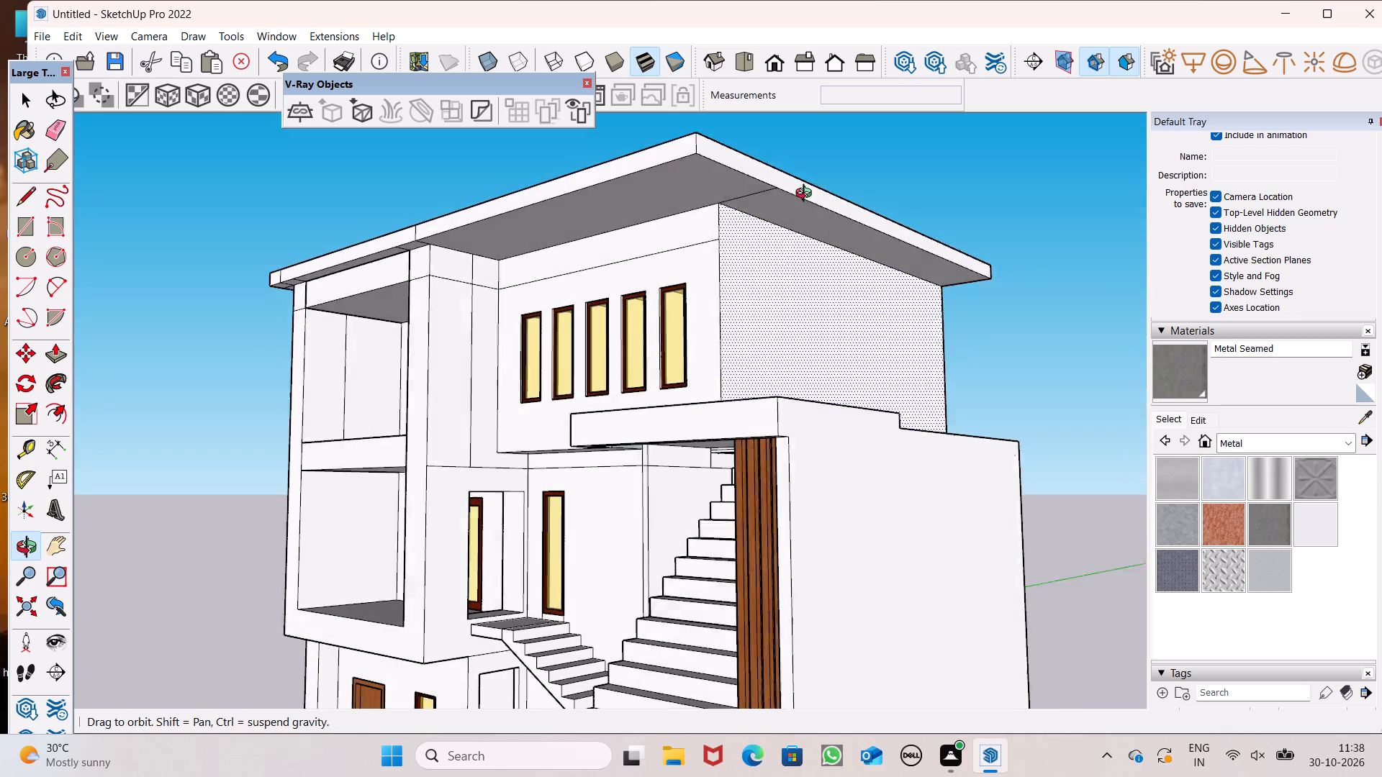
{"action": "middle_click_drag", "start_coordinate": [807, 195], "coordinate": [841, 189]}
{"action": "scroll", "coordinate": [811, 342], "scroll_direction": "down", "scroll_amount": 4}
{"action": "scroll", "coordinate": [795, 214], "scroll_direction": "up", "scroll_amount": 11}
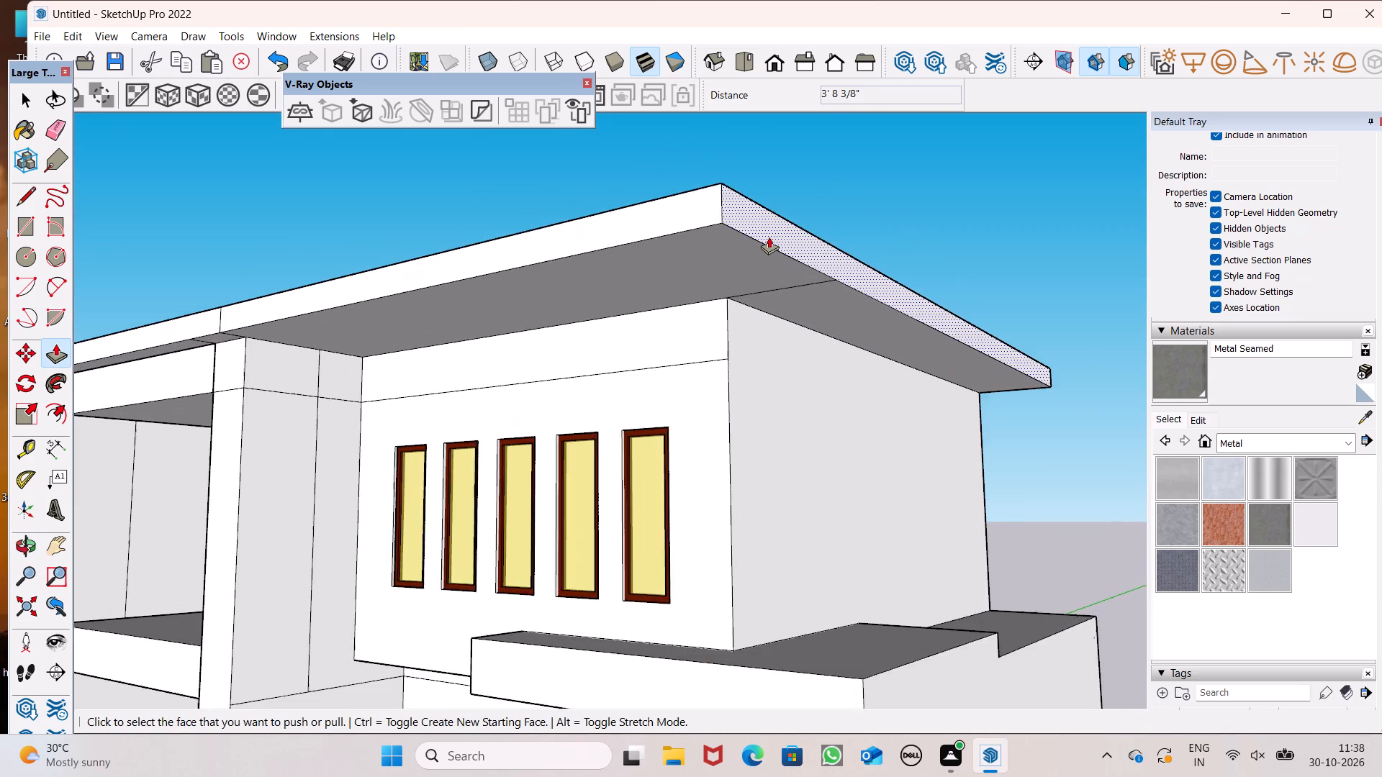
{"action": "left_click_drag", "start_coordinate": [769, 237], "coordinate": [718, 294]}
Examine the roof overhangs from the front of the house and from below for leftover seam lines.
{"action": "middle_click_drag", "start_coordinate": [736, 329], "coordinate": [941, 305]}
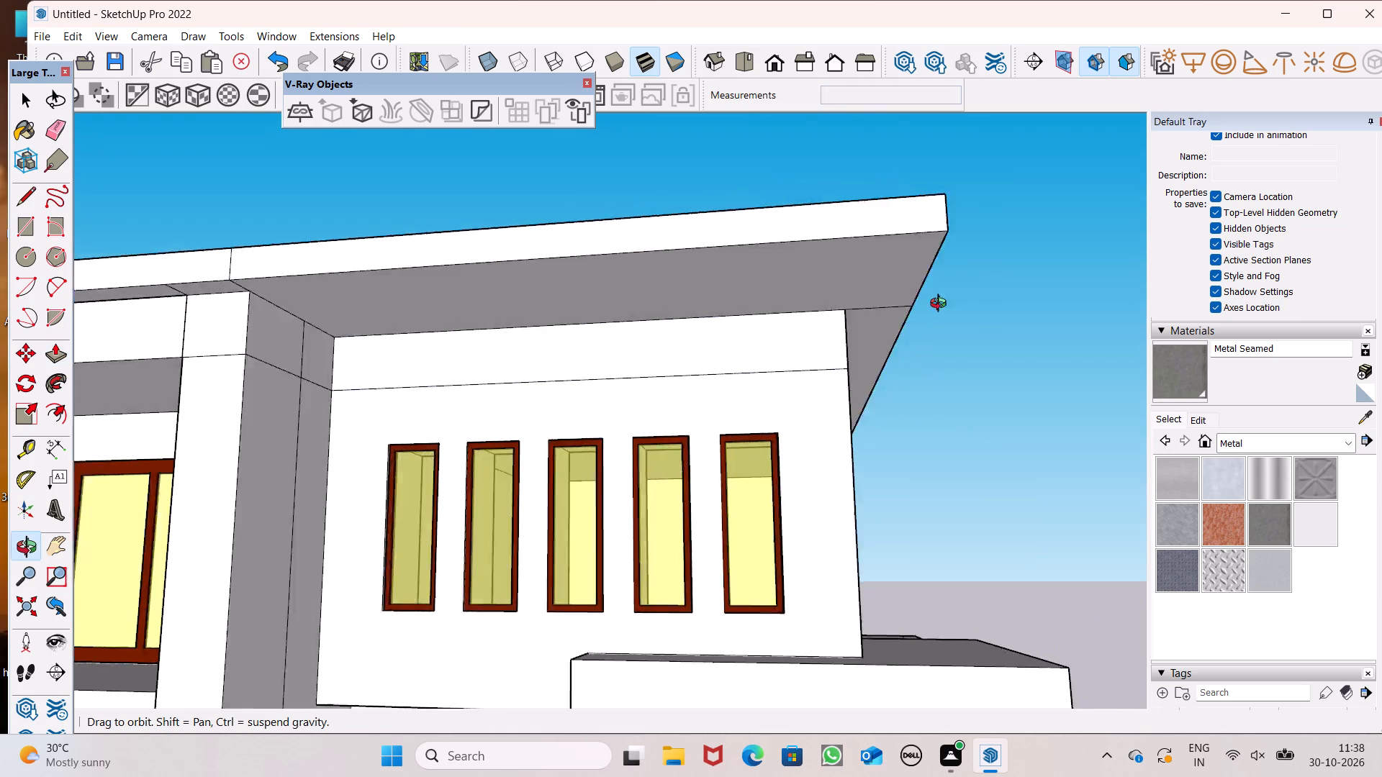
{"action": "middle_click_drag", "start_coordinate": [941, 305], "coordinate": [905, 304]}
{"action": "scroll", "coordinate": [897, 320], "scroll_direction": "down", "scroll_amount": 9}
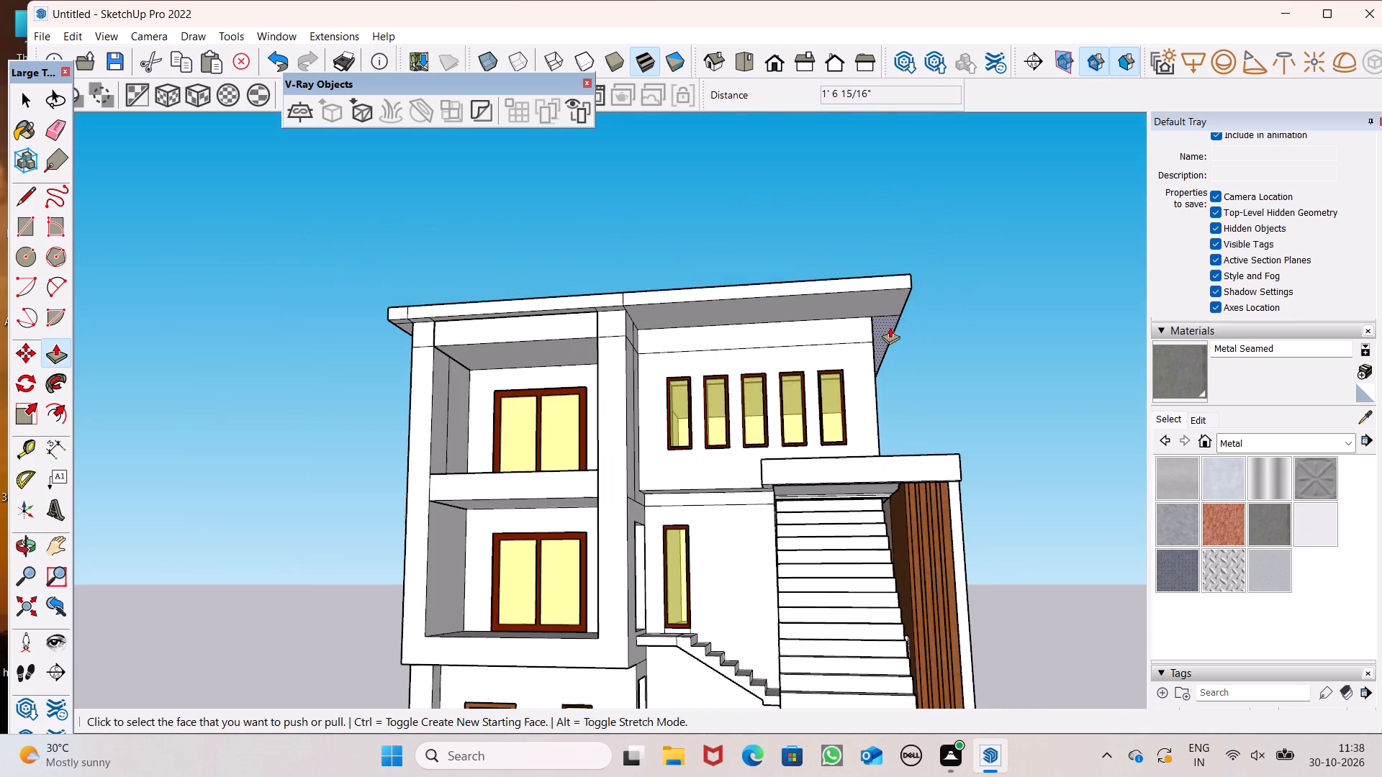
{"action": "middle_click_drag", "start_coordinate": [555, 422], "coordinate": [762, 260]}
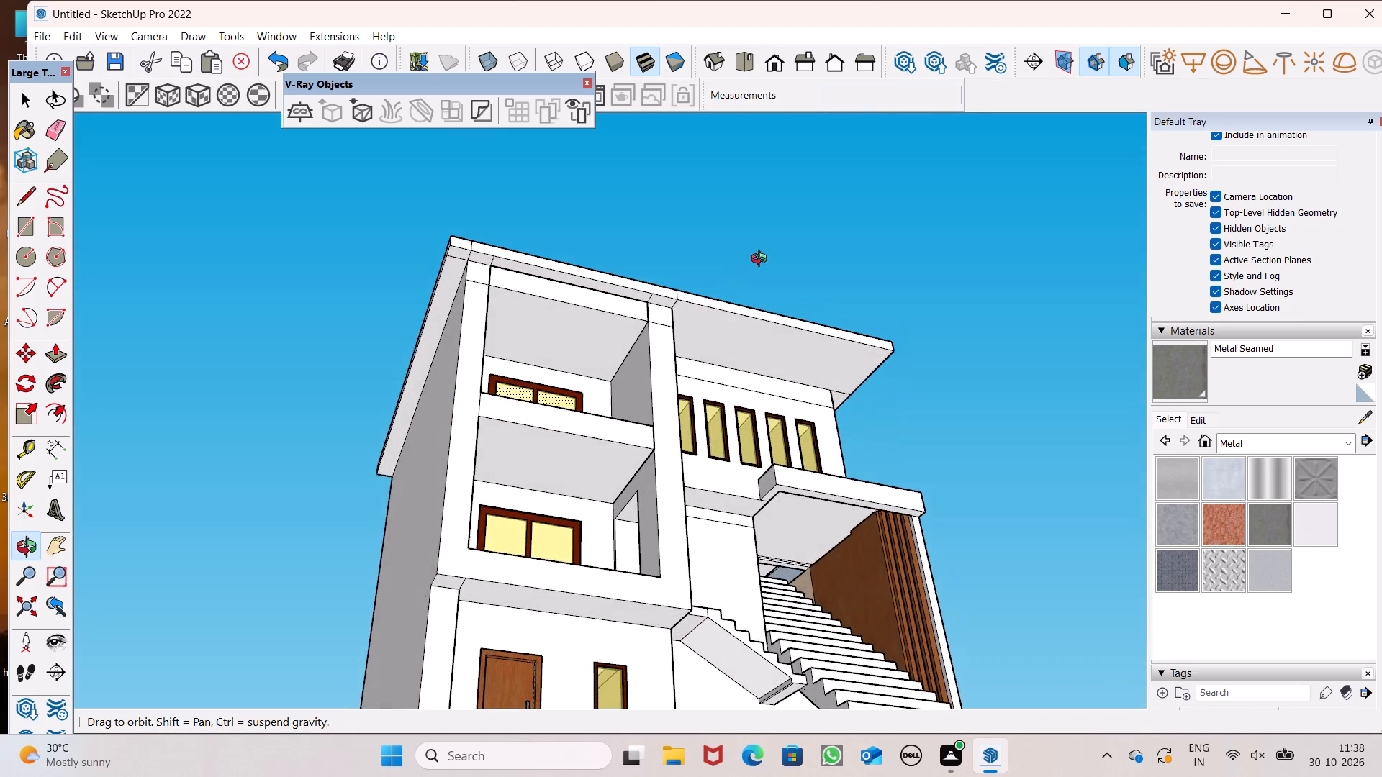
{"action": "middle_click_drag", "start_coordinate": [762, 260], "coordinate": [763, 342]}
{"action": "scroll", "coordinate": [606, 282], "scroll_direction": "up", "scroll_amount": 4}
{"action": "scroll", "coordinate": [529, 258], "scroll_direction": "down", "scroll_amount": 4}
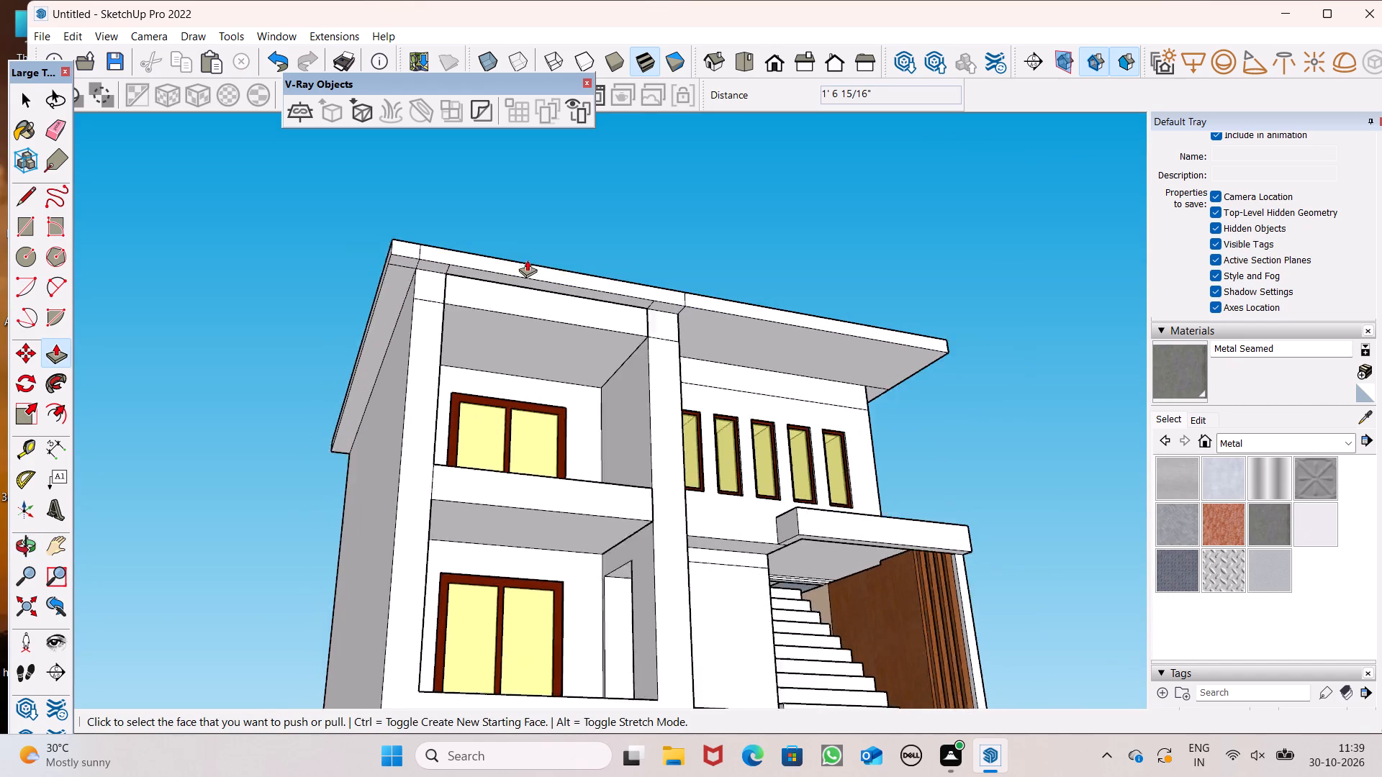
{"action": "middle_click_drag", "start_coordinate": [605, 304], "coordinate": [442, 328]}
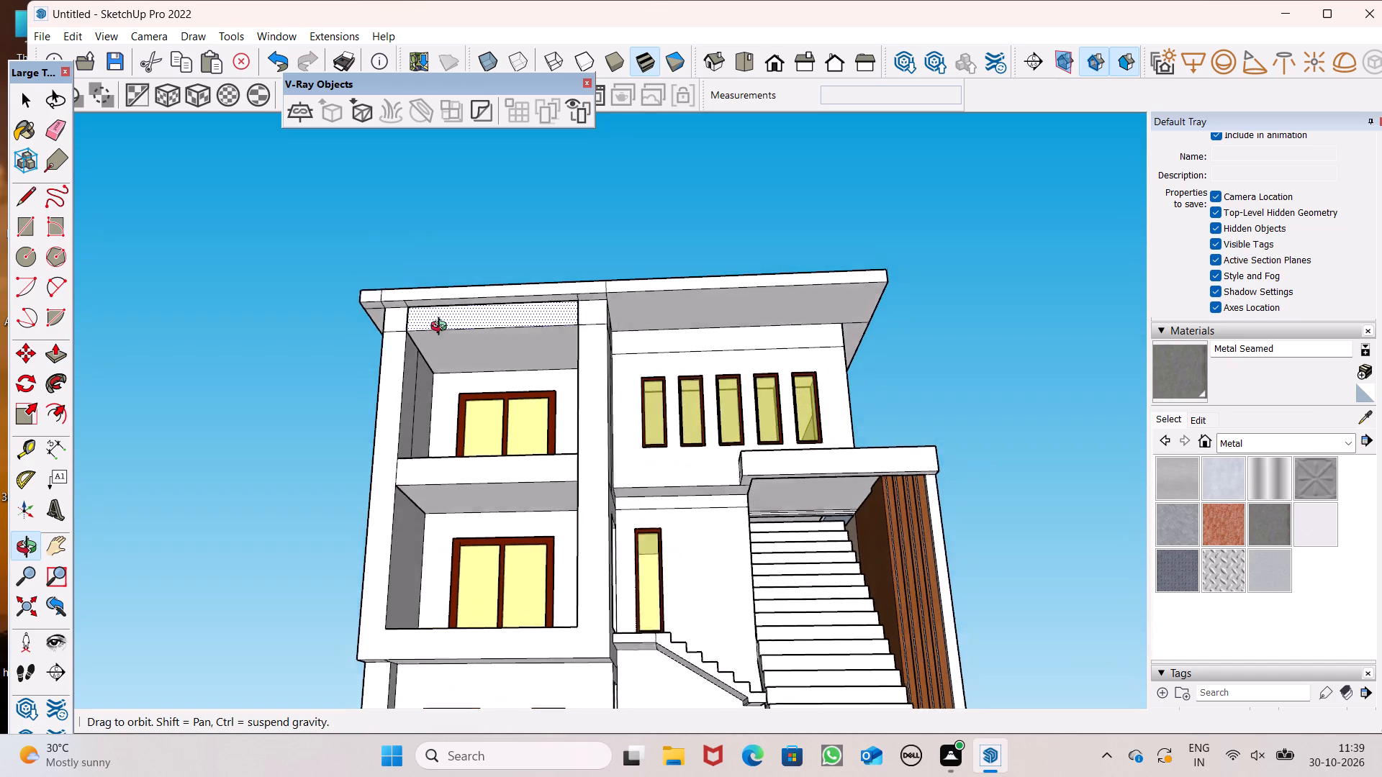
{"action": "middle_click_drag", "start_coordinate": [442, 328], "coordinate": [452, 438]}
{"action": "scroll", "coordinate": [461, 422], "scroll_direction": "down", "scroll_amount": 2}
{"action": "middle_click_drag", "start_coordinate": [540, 430], "coordinate": [536, 466]}
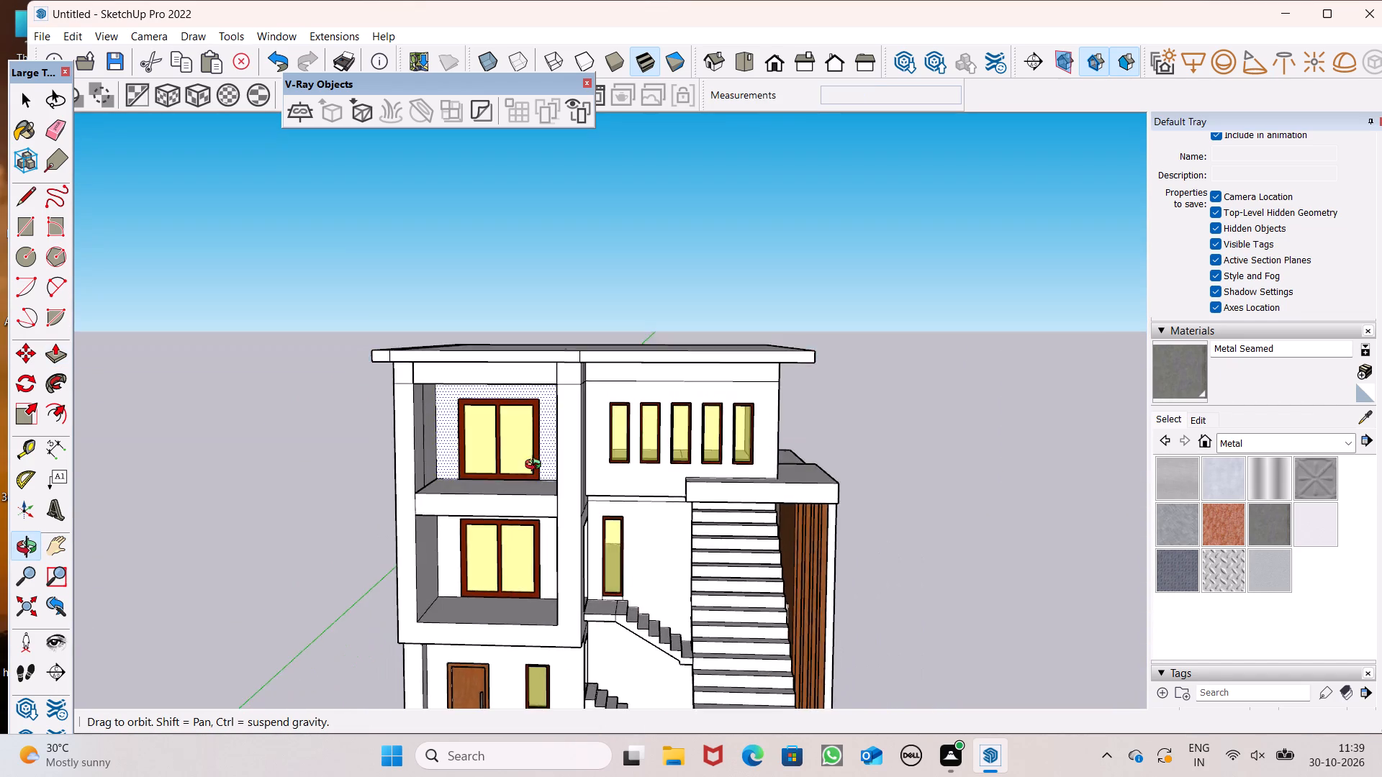
{"action": "middle_click_drag", "start_coordinate": [536, 466], "coordinate": [547, 311]}
Erase the vertical seam line on the front roof fascia near the balcony-side corner.
{"action": "scroll", "coordinate": [547, 311], "scroll_direction": "up", "scroll_amount": 7}
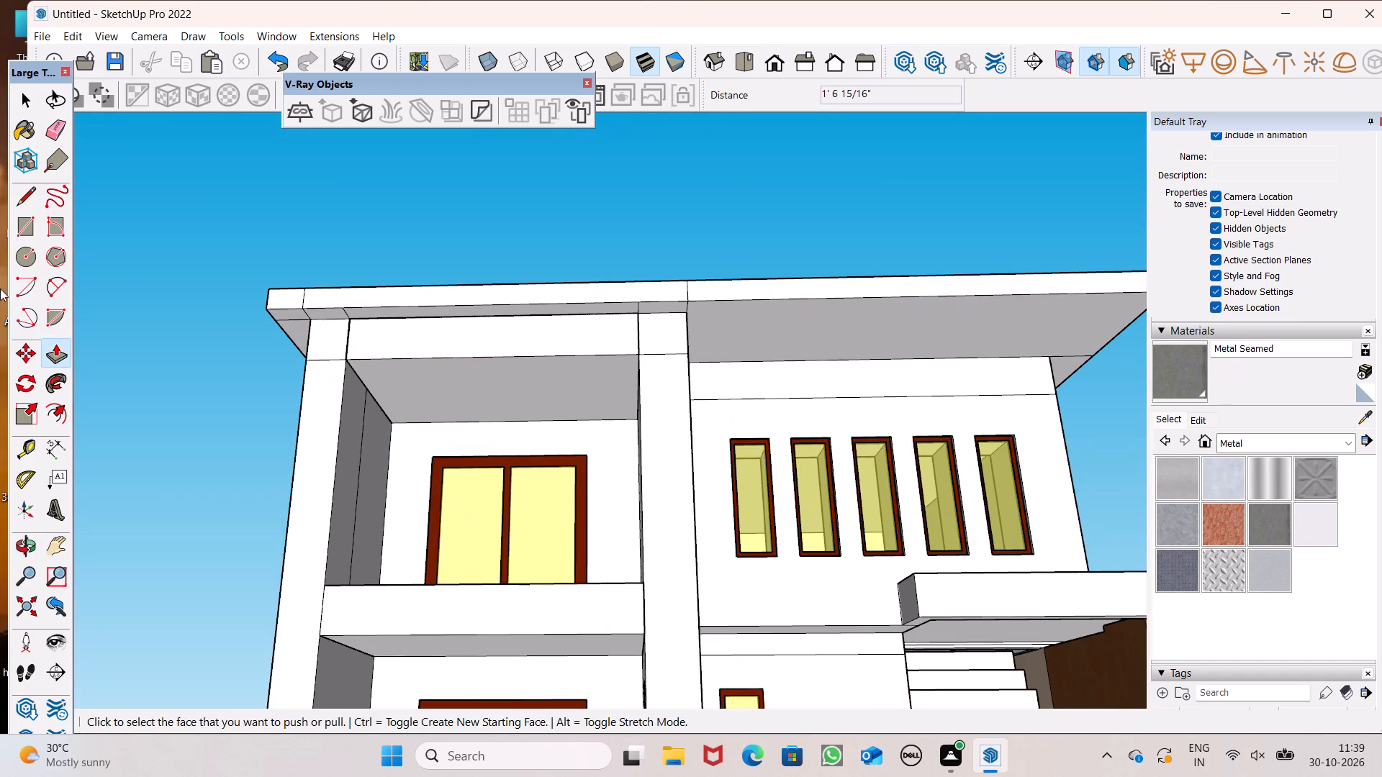
{"action": "left_click", "coordinate": [66, 141]}
{"action": "scroll", "coordinate": [264, 304], "scroll_direction": "up", "scroll_amount": 7}
{"action": "scroll", "coordinate": [332, 324], "scroll_direction": "down", "scroll_amount": 1}
{"action": "scroll", "coordinate": [332, 324], "scroll_direction": "up", "scroll_amount": 1}
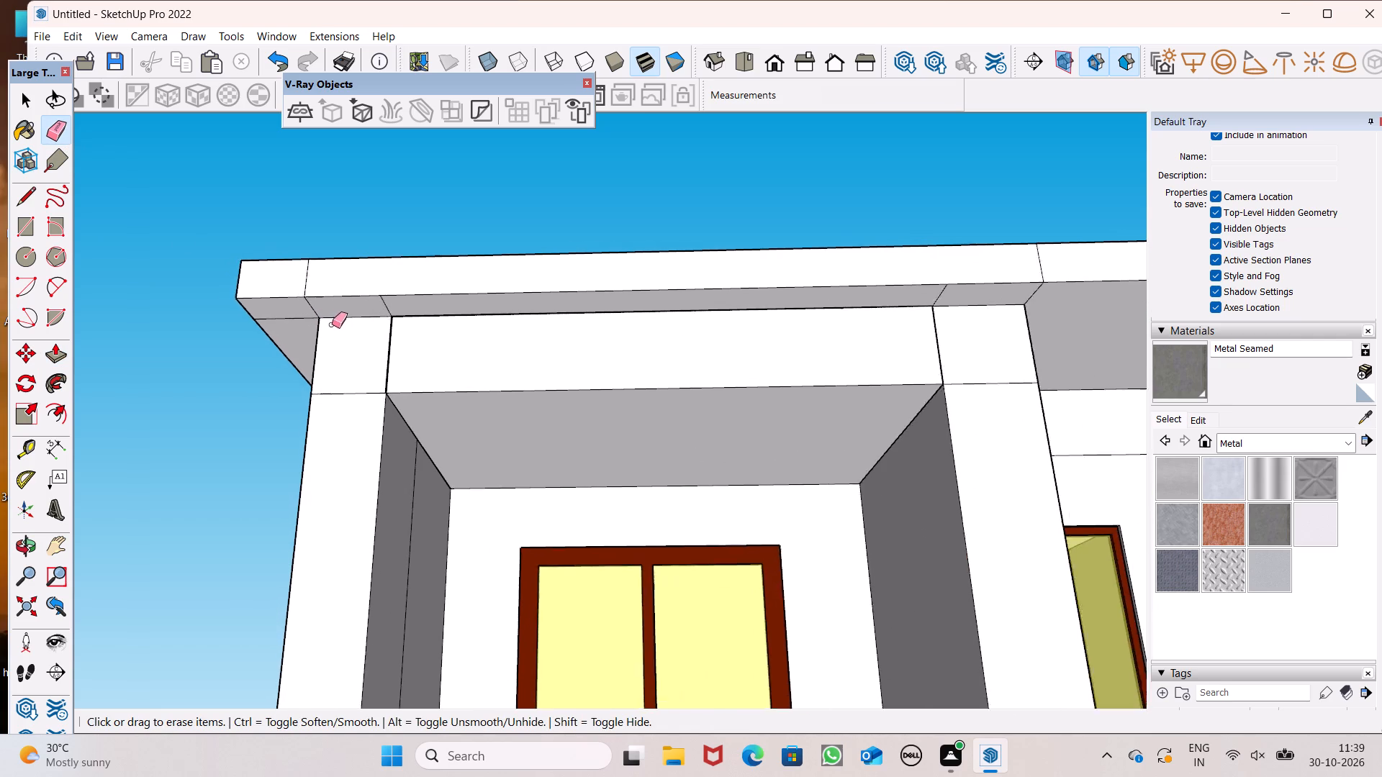
{"action": "scroll", "coordinate": [332, 324], "scroll_direction": "up", "scroll_amount": 1}
{"action": "left_click_drag", "start_coordinate": [297, 255], "coordinate": [305, 265]}
Erase the seam lines on the roof soffit above the outer balcony column and at the inner column's balcony-side edge.
{"action": "scroll", "coordinate": [317, 276], "scroll_direction": "up", "scroll_amount": 6}
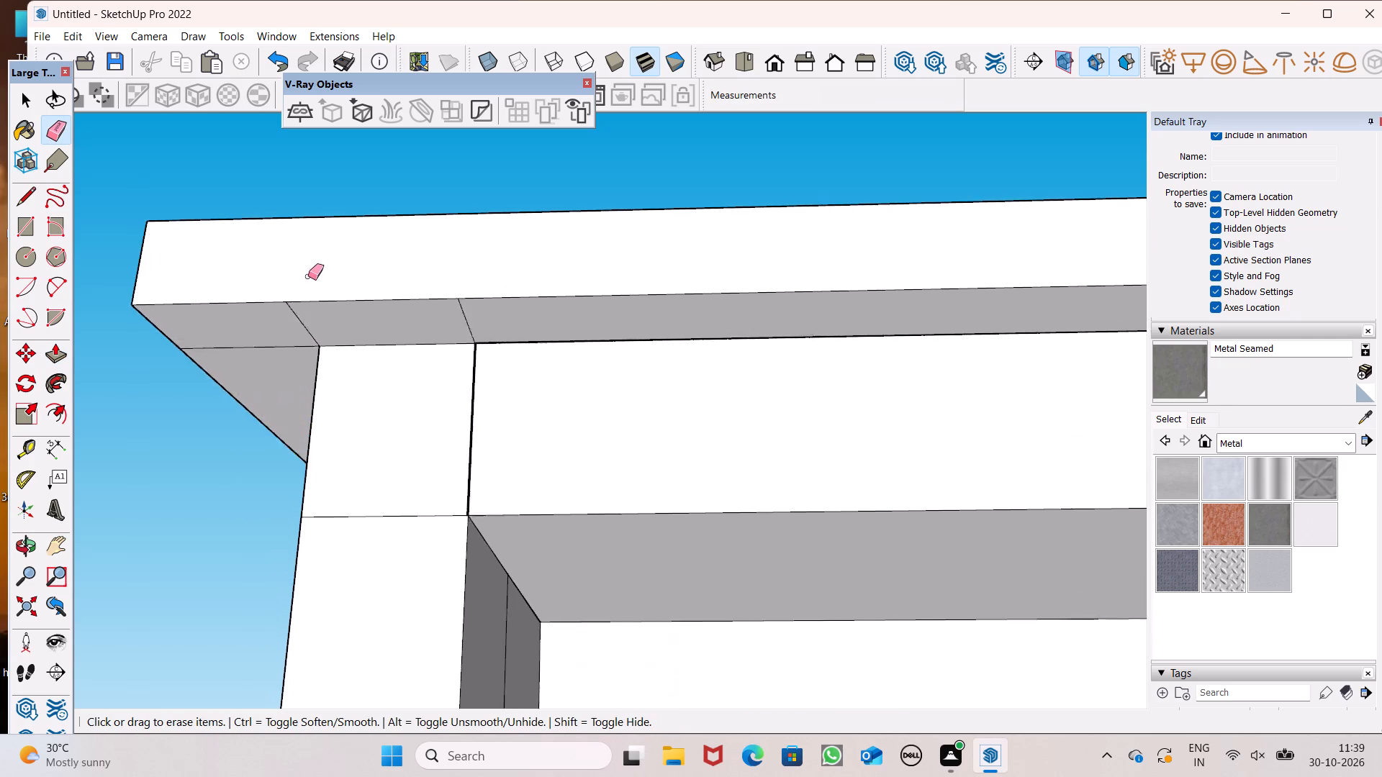
{"action": "scroll", "coordinate": [308, 276], "scroll_direction": "up", "scroll_amount": 2}
{"action": "scroll", "coordinate": [304, 337], "scroll_direction": "up", "scroll_amount": 5}
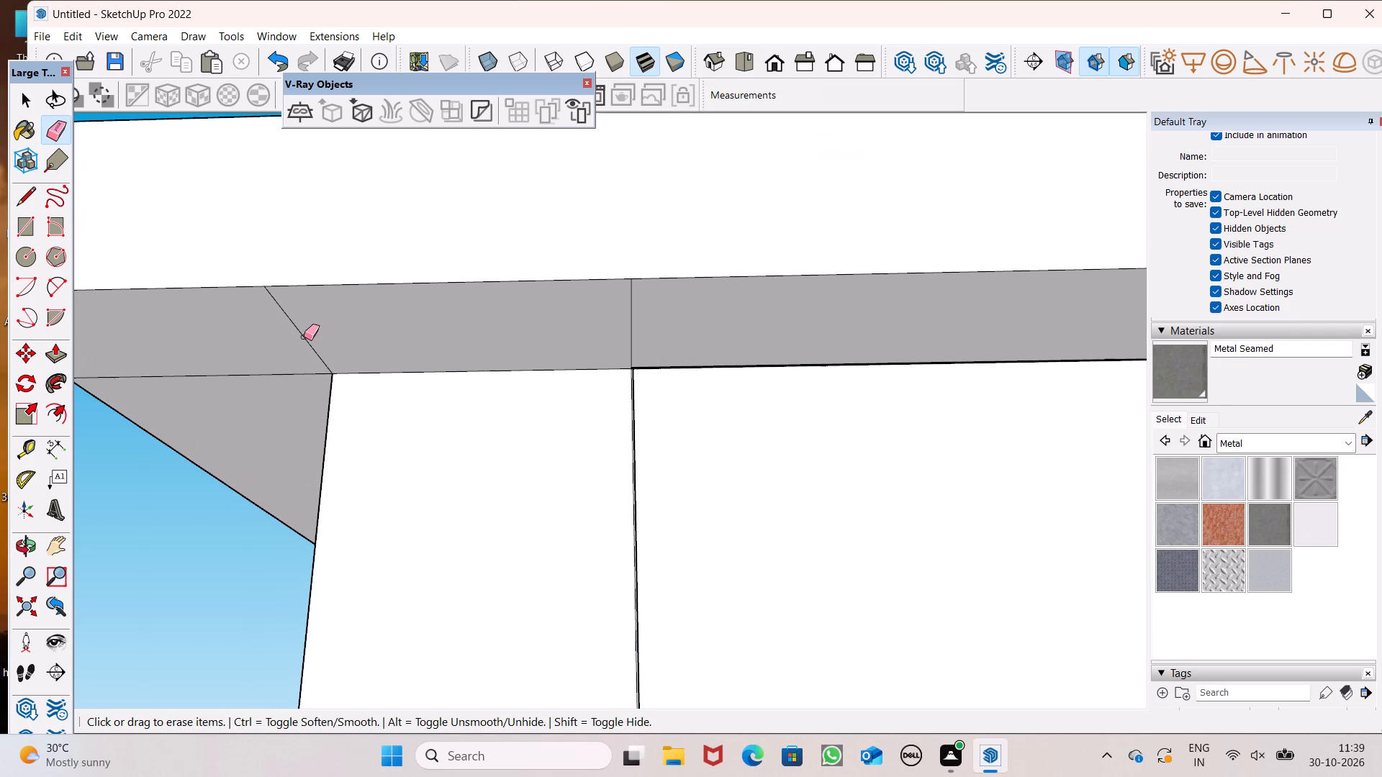
{"action": "left_click_drag", "start_coordinate": [300, 320], "coordinate": [289, 381]}
{"action": "left_click_drag", "start_coordinate": [615, 319], "coordinate": [651, 309]}
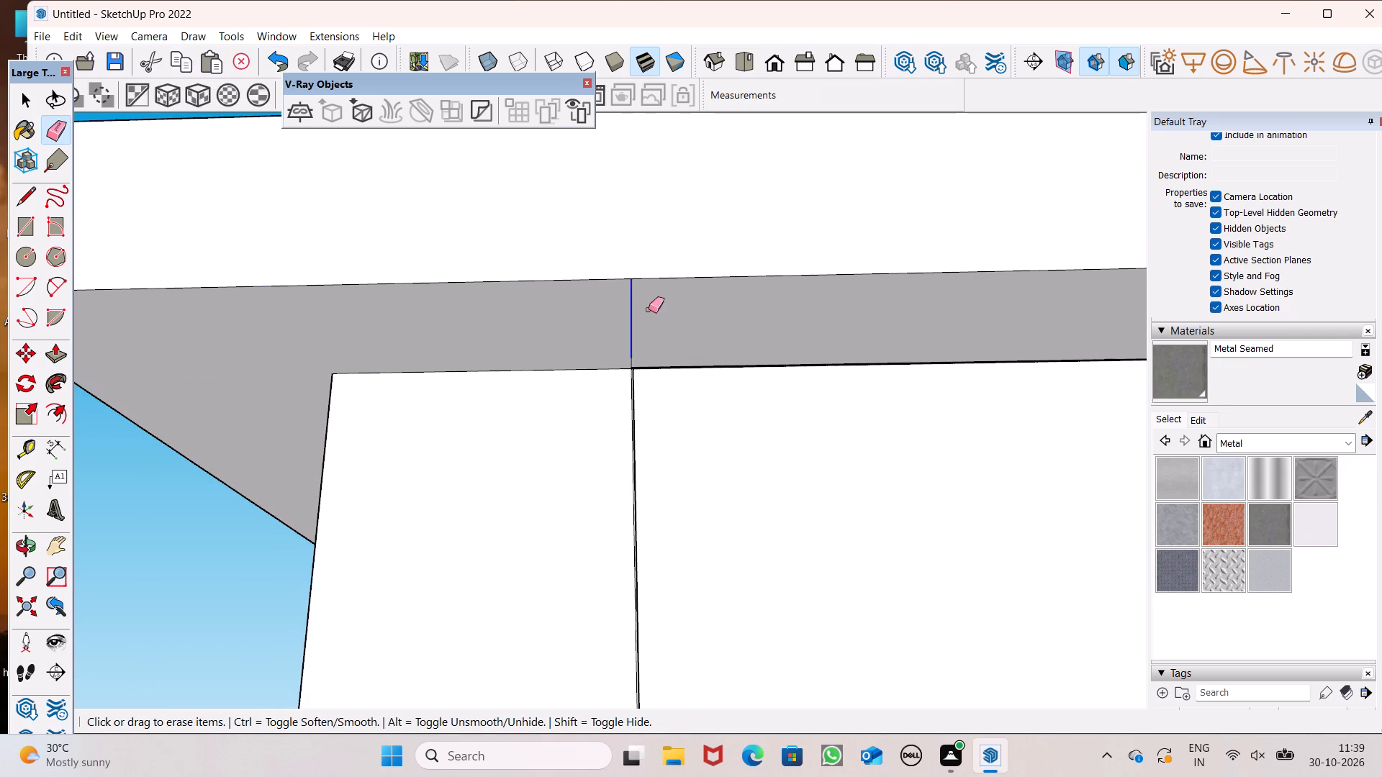
{"action": "scroll", "coordinate": [369, 341], "scroll_direction": "down", "scroll_amount": 6}
{"action": "scroll", "coordinate": [220, 323], "scroll_direction": "down", "scroll_amount": 10}
{"action": "scroll", "coordinate": [415, 284], "scroll_direction": "down", "scroll_amount": 3}
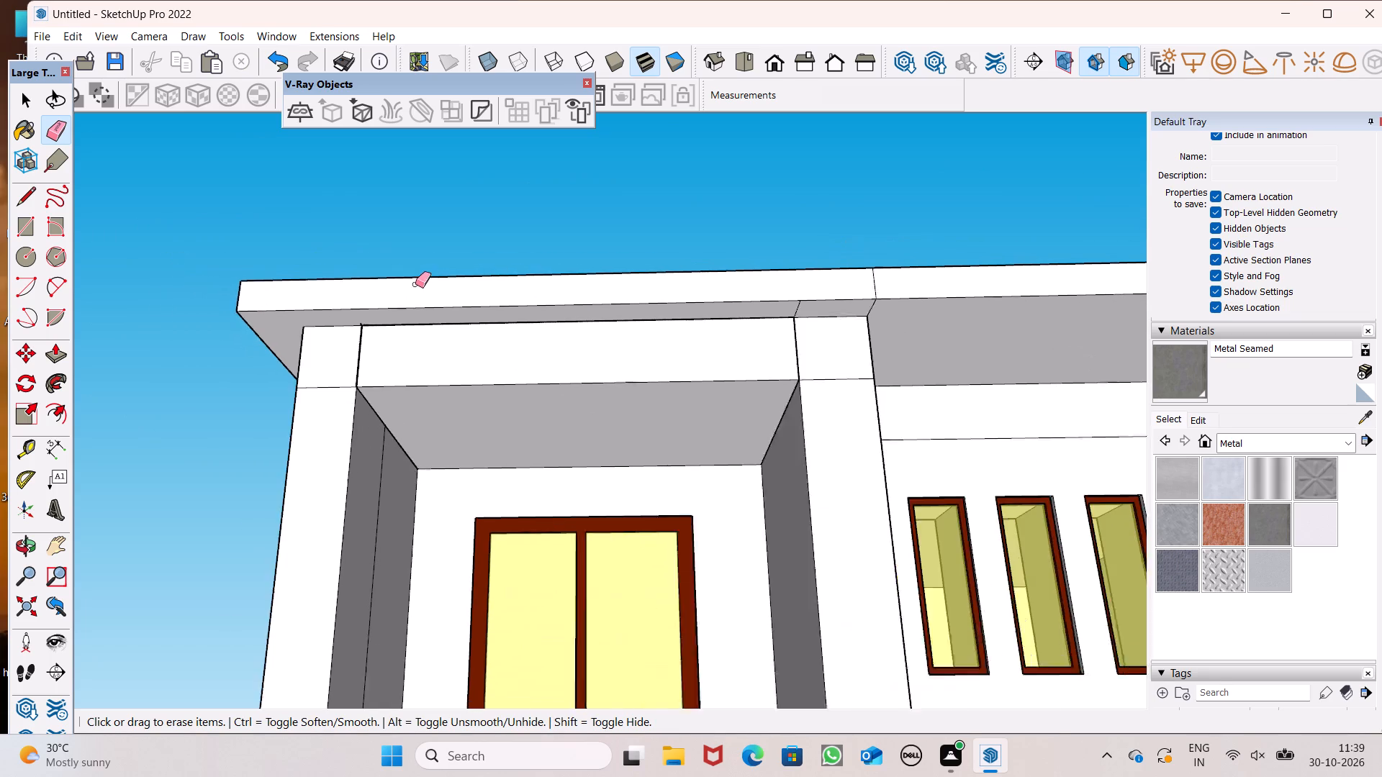
{"action": "scroll", "coordinate": [415, 284], "scroll_direction": "down", "scroll_amount": 2}
{"action": "scroll", "coordinate": [857, 348], "scroll_direction": "up", "scroll_amount": 15}
{"action": "left_click_drag", "start_coordinate": [412, 263], "coordinate": [390, 263]}
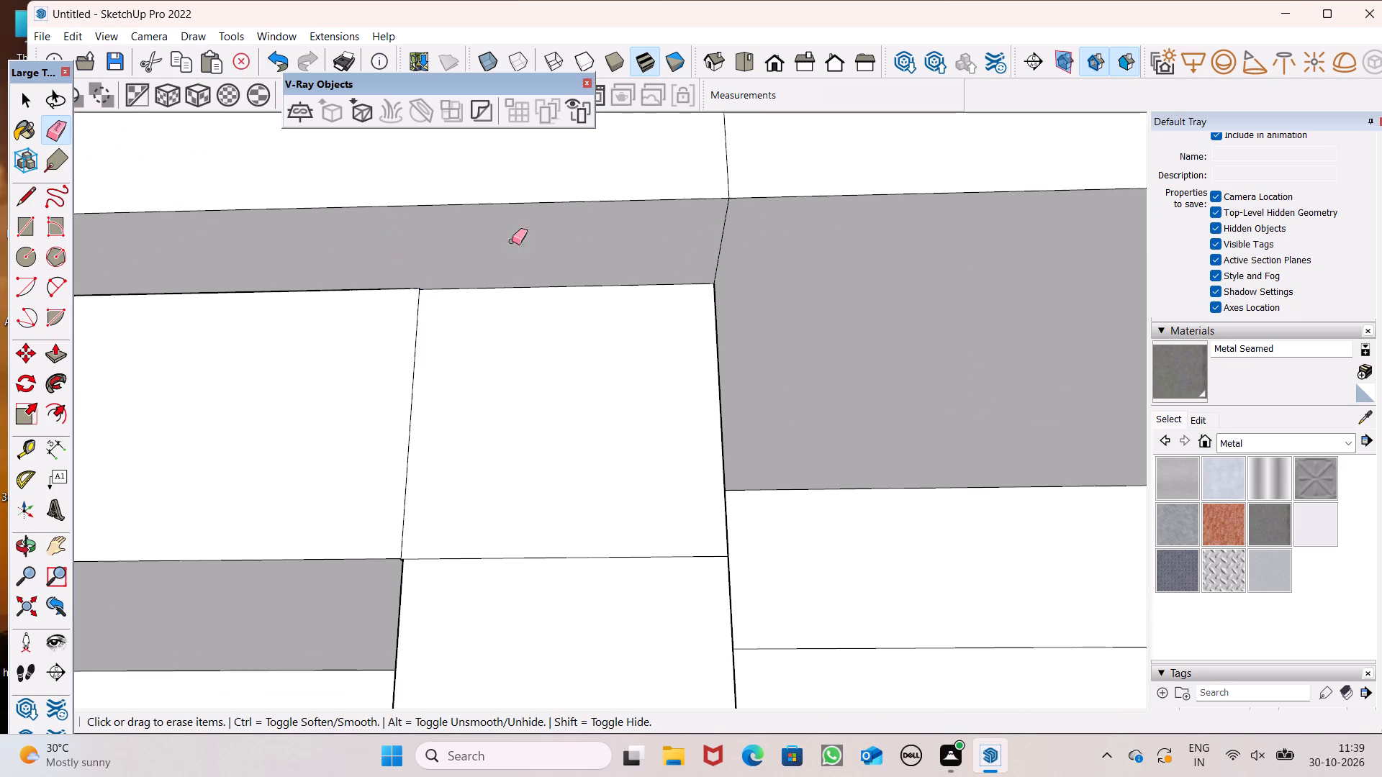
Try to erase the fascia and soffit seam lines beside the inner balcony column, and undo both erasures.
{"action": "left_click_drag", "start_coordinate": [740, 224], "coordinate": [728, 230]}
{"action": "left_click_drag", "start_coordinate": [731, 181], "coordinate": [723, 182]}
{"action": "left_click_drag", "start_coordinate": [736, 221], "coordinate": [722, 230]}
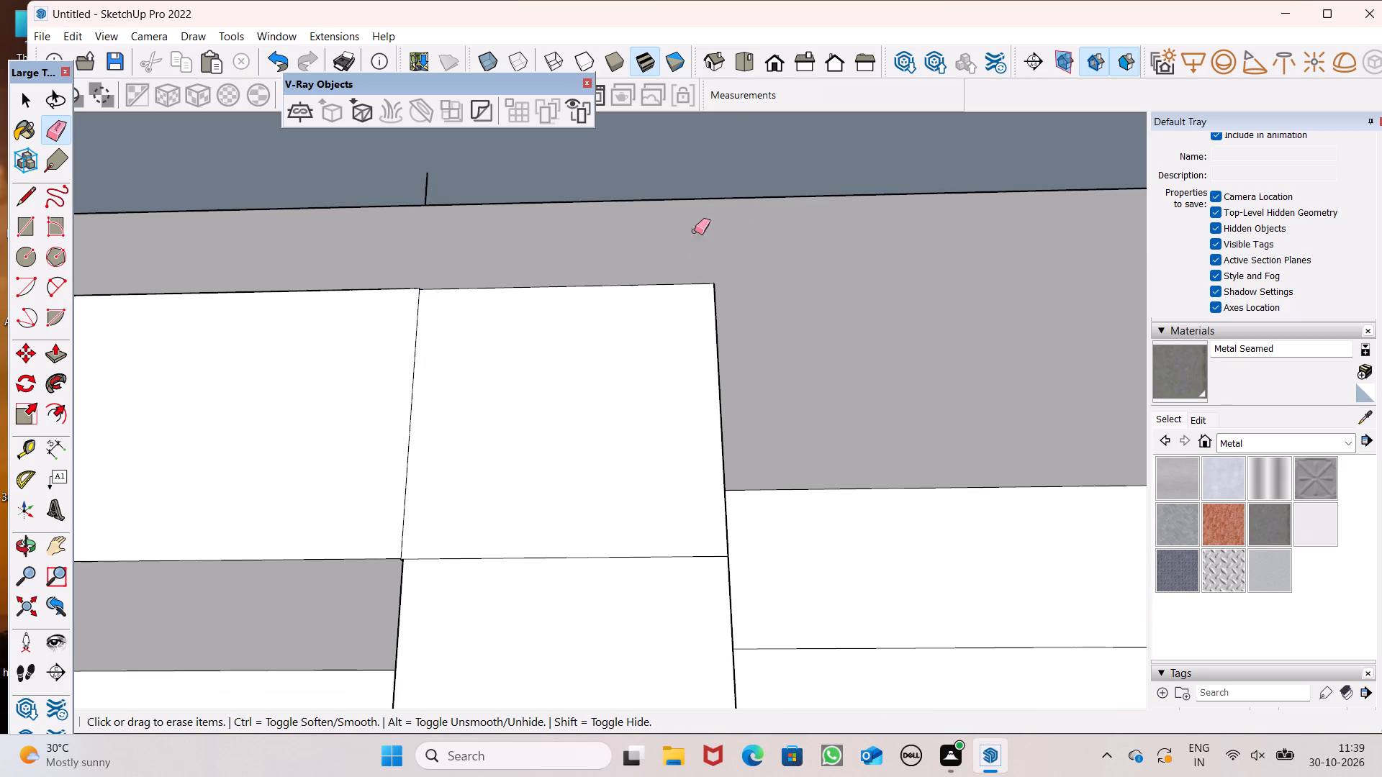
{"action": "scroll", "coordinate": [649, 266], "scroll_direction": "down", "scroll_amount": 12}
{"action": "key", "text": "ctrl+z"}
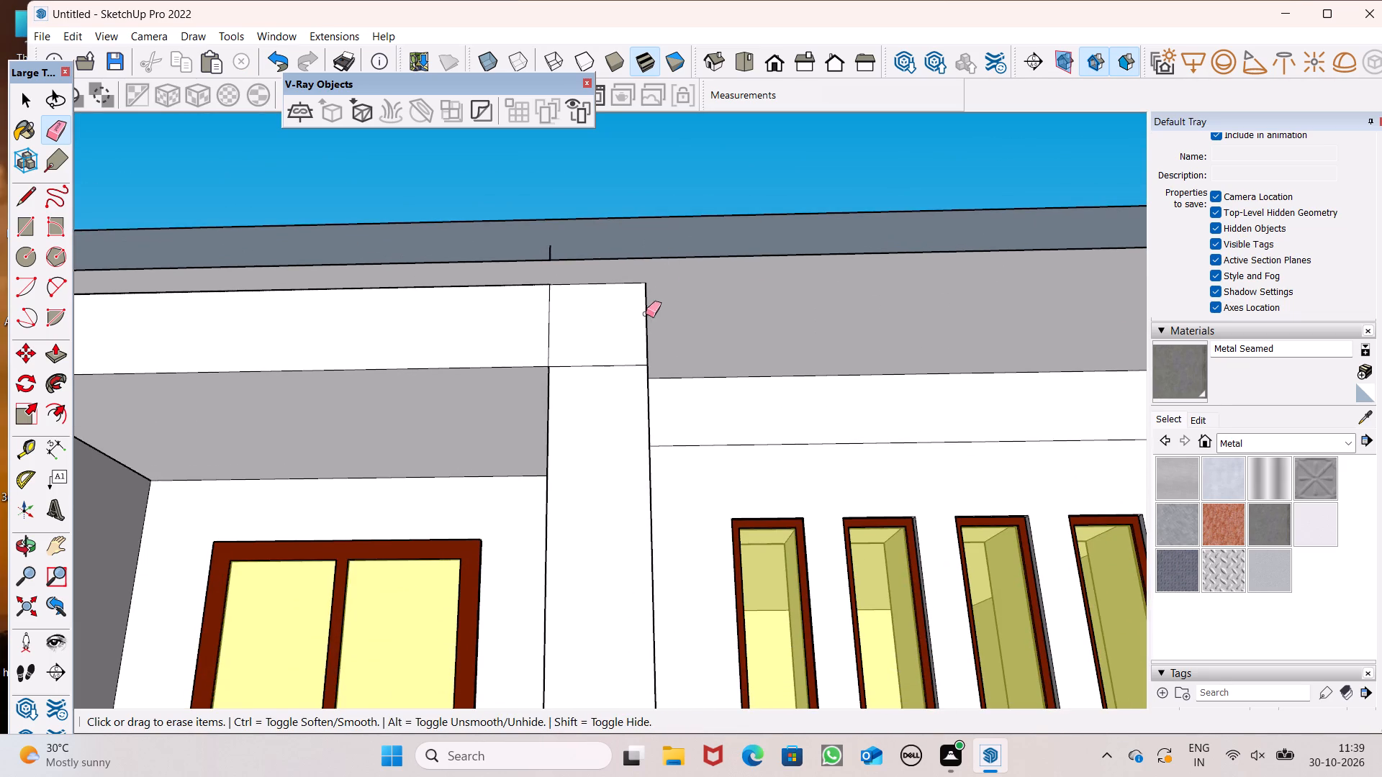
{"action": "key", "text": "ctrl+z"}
Erase only the short diagonal soffit seam line at the inner balcony column's stair-side corner.
{"action": "left_click", "coordinate": [646, 269]}
Erase the vertical seam line, upper and lower segments, on the side face of the inner balcony column.
{"action": "scroll", "coordinate": [492, 271], "scroll_direction": "down", "scroll_amount": 6}
{"action": "middle_click_drag", "start_coordinate": [641, 351], "coordinate": [529, 436]}
{"action": "scroll", "coordinate": [621, 450], "scroll_direction": "up", "scroll_amount": 4}
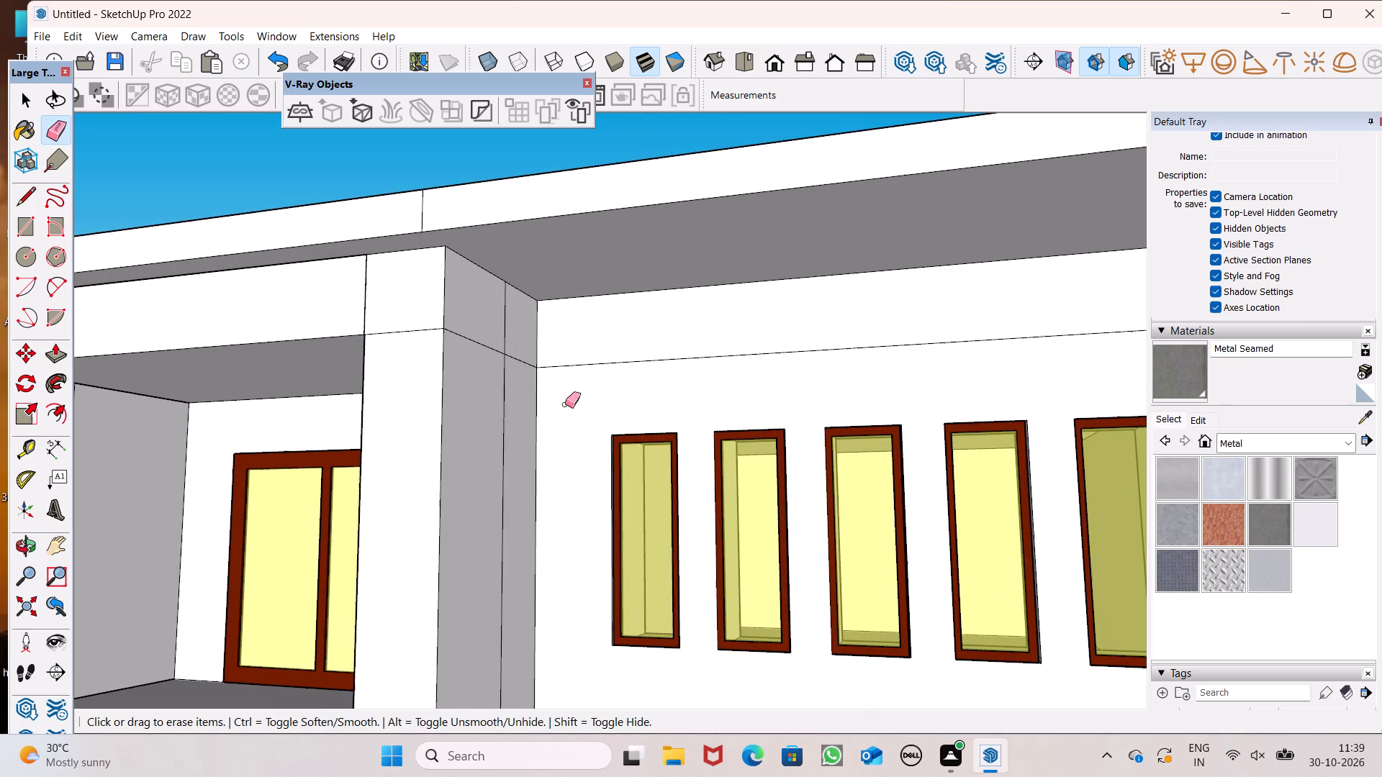
{"action": "left_click", "coordinate": [506, 332]}
{"action": "left_click", "coordinate": [516, 486]}
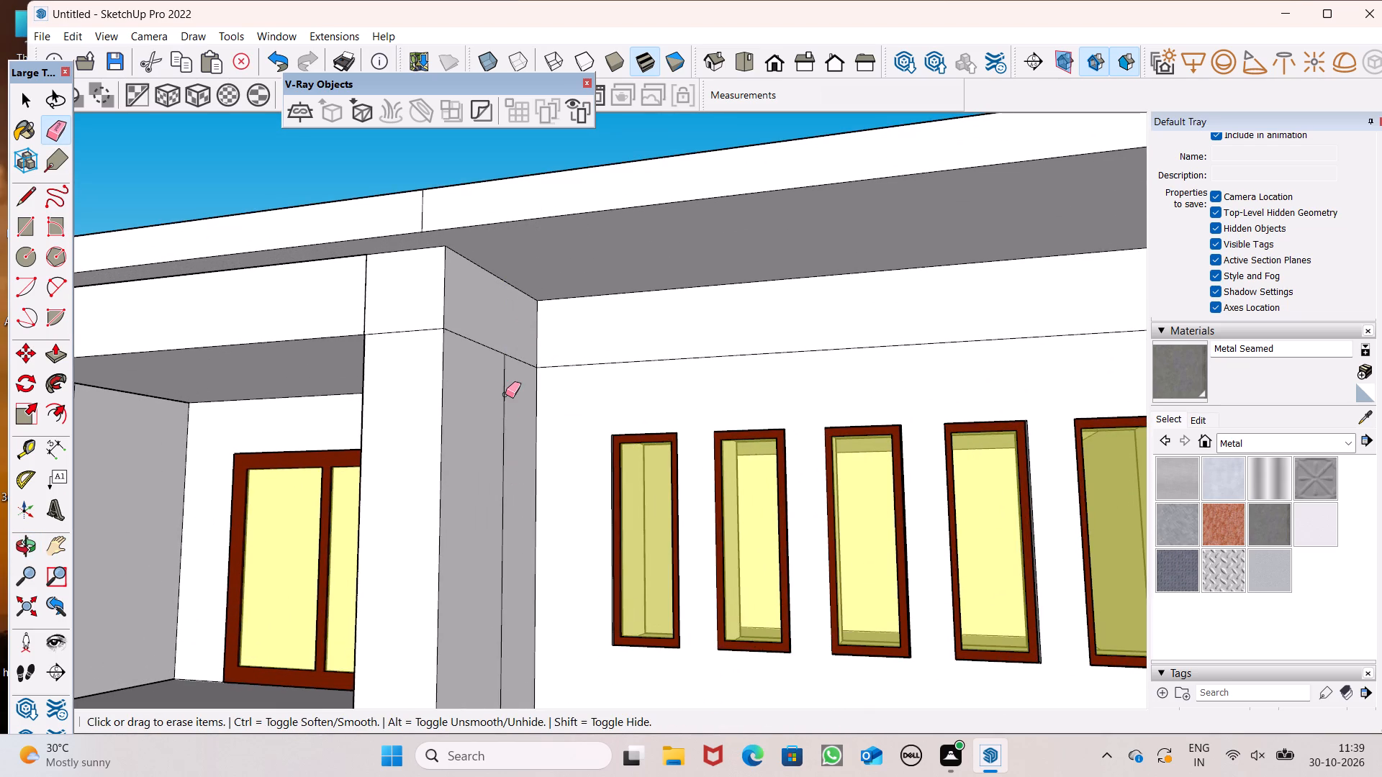
{"action": "left_click", "coordinate": [505, 395]}
Draw a rectangle about 18' 1 15/16" by 1' along the top of the five-window wall, directly beneath the roof soffit.
{"action": "scroll", "coordinate": [519, 384], "scroll_direction": "down", "scroll_amount": 8}
{"action": "scroll", "coordinate": [589, 346], "scroll_direction": "down", "scroll_amount": 5}
{"action": "middle_click_drag", "start_coordinate": [589, 363], "coordinate": [792, 337]}
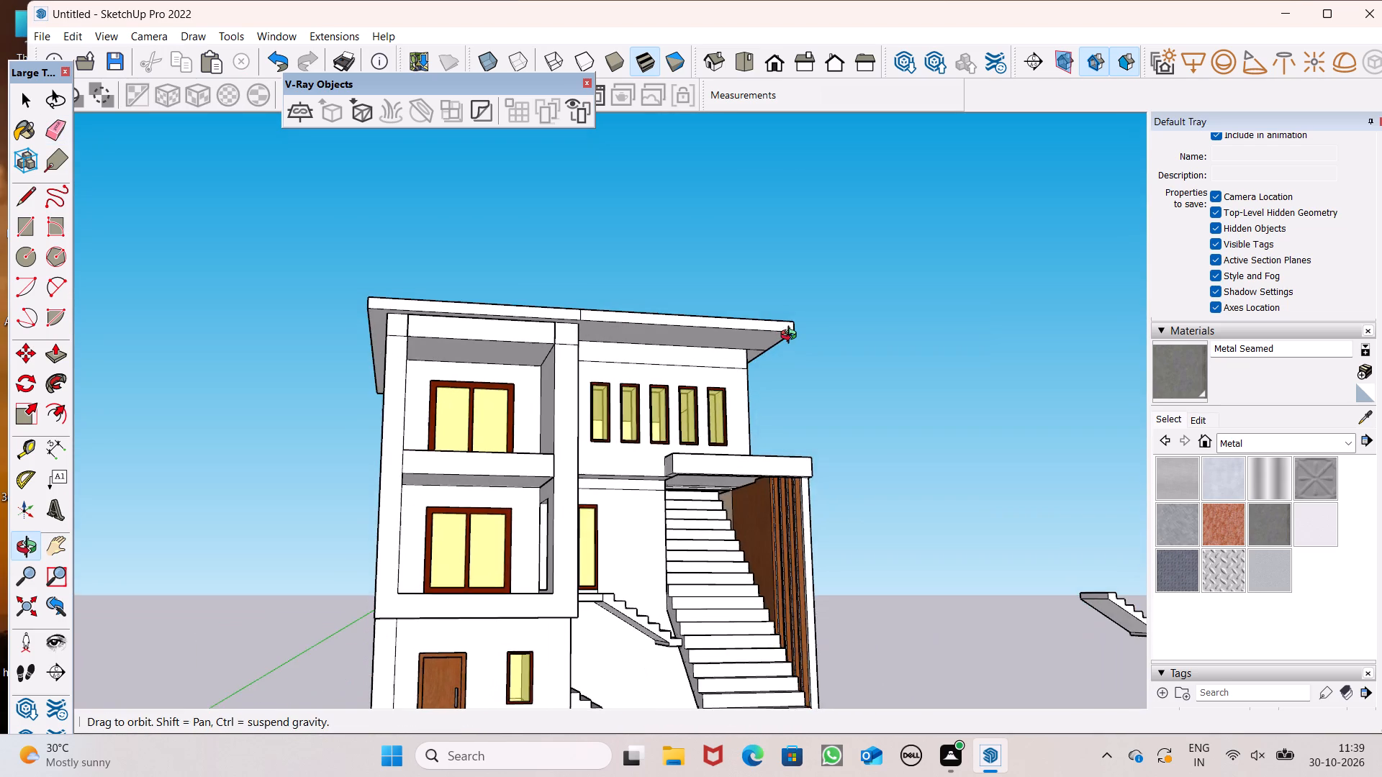
{"action": "middle_click_drag", "start_coordinate": [792, 337], "coordinate": [651, 370]}
{"action": "scroll", "coordinate": [651, 370], "scroll_direction": "up", "scroll_amount": 8}
{"action": "scroll", "coordinate": [471, 327], "scroll_direction": "up", "scroll_amount": 6}
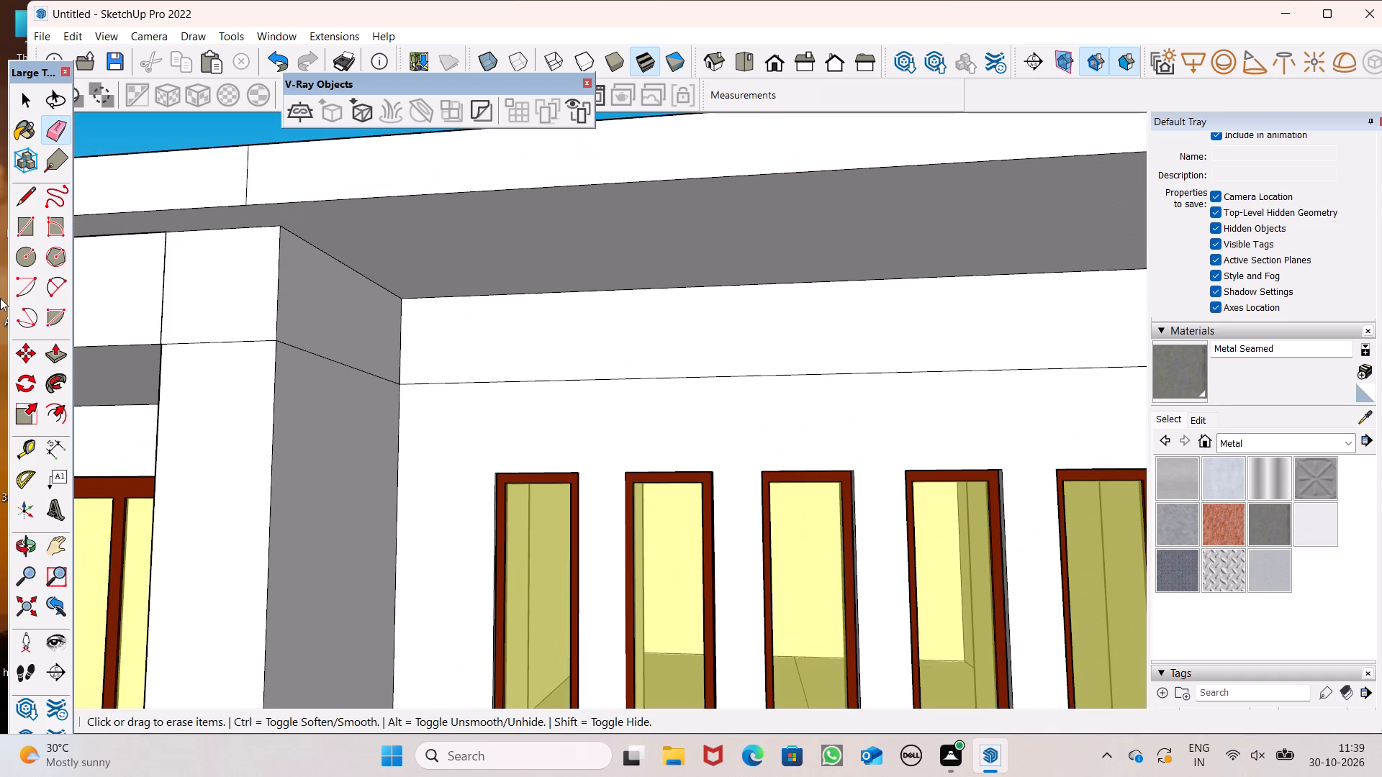
{"action": "left_click", "coordinate": [19, 222]}
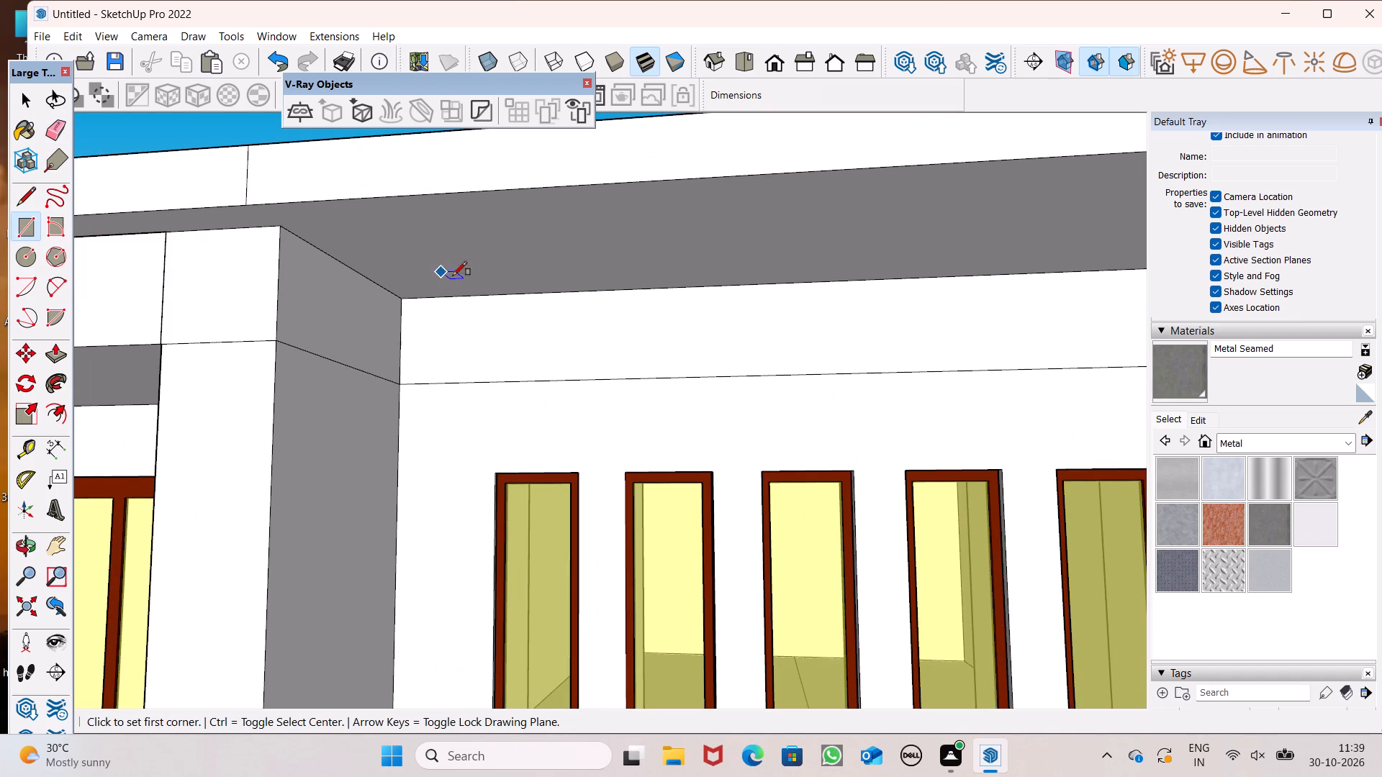
{"action": "left_click", "coordinate": [403, 301]}
{"action": "scroll", "coordinate": [401, 345], "scroll_direction": "down", "scroll_amount": 4}
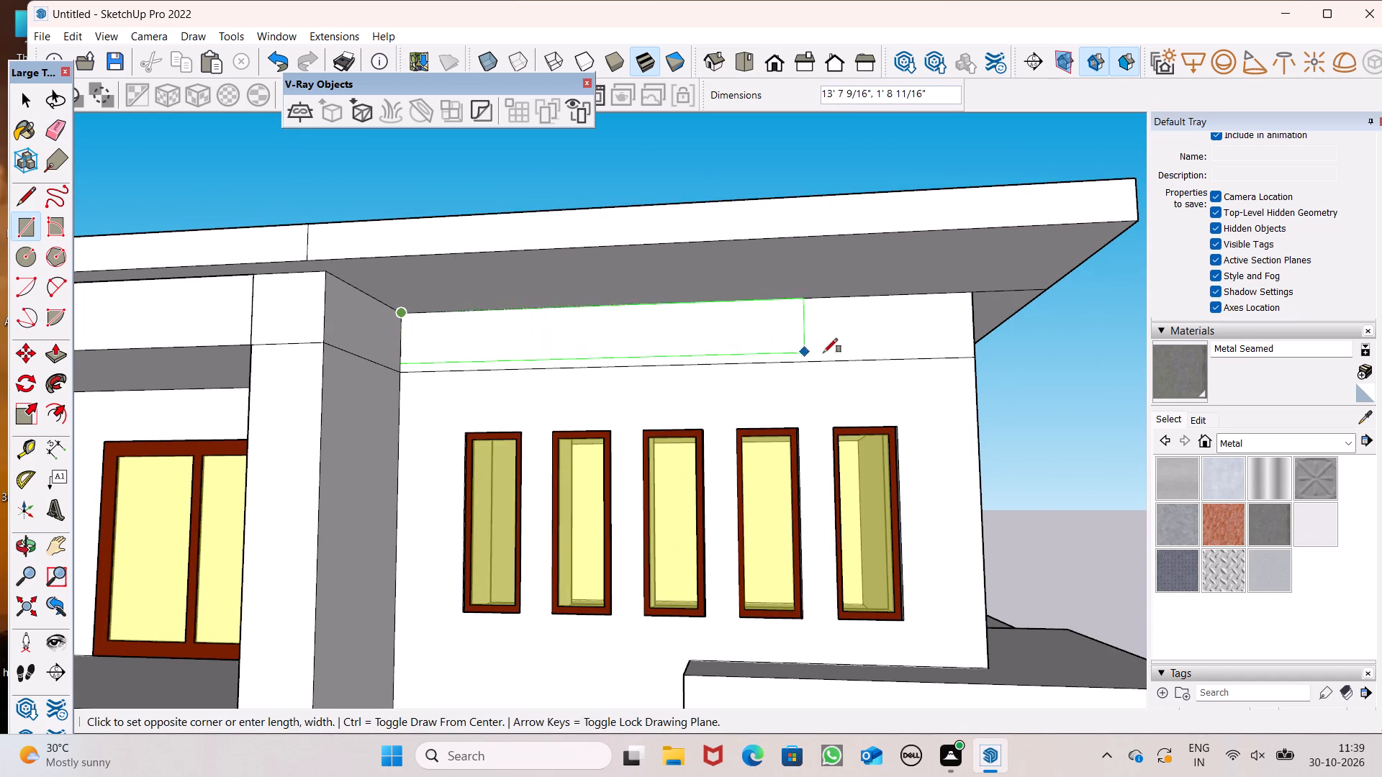
{"action": "left_click", "coordinate": [972, 331]}
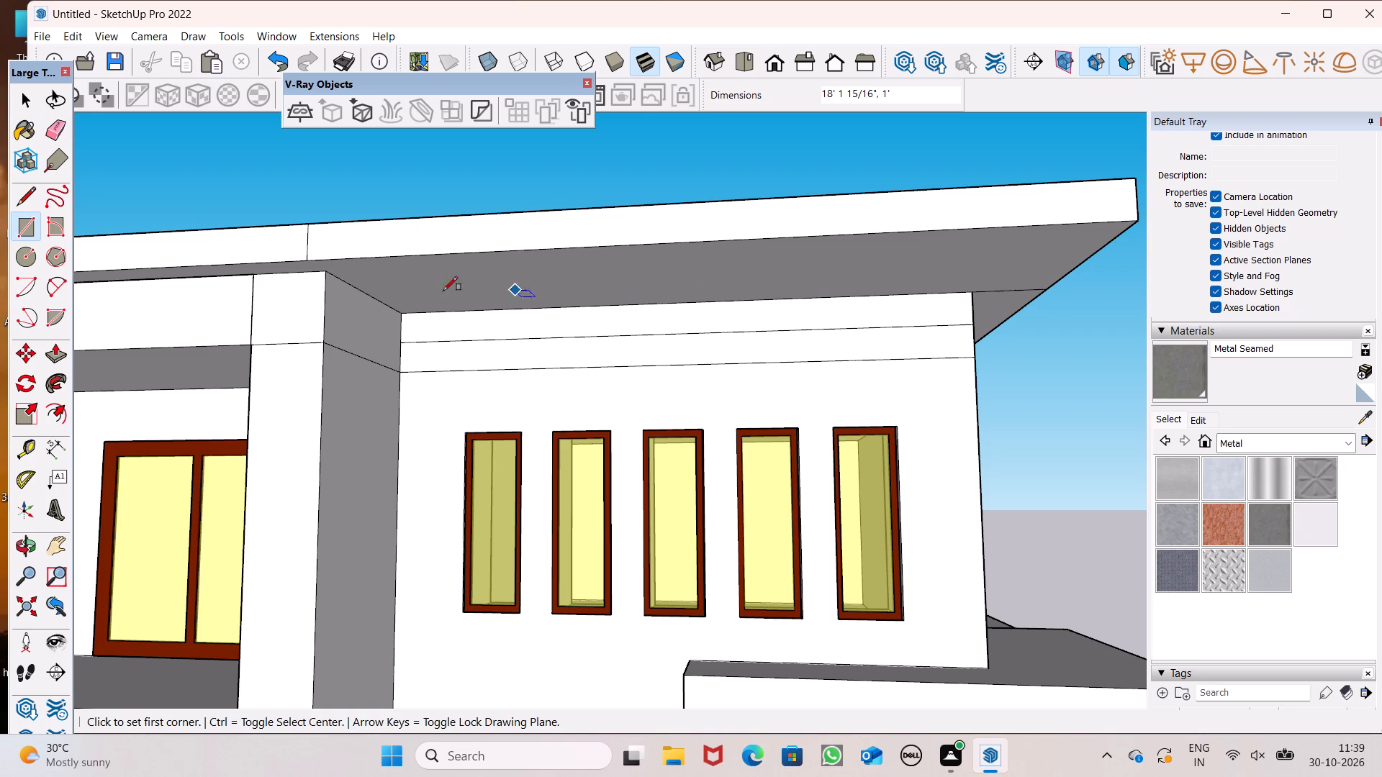
Erase the horizontal seam lines below the new band on the five-window wall and around the top of the inner balcony column.
{"action": "left_click", "coordinate": [63, 124]}
{"action": "scroll", "coordinate": [364, 340], "scroll_direction": "up", "scroll_amount": 4}
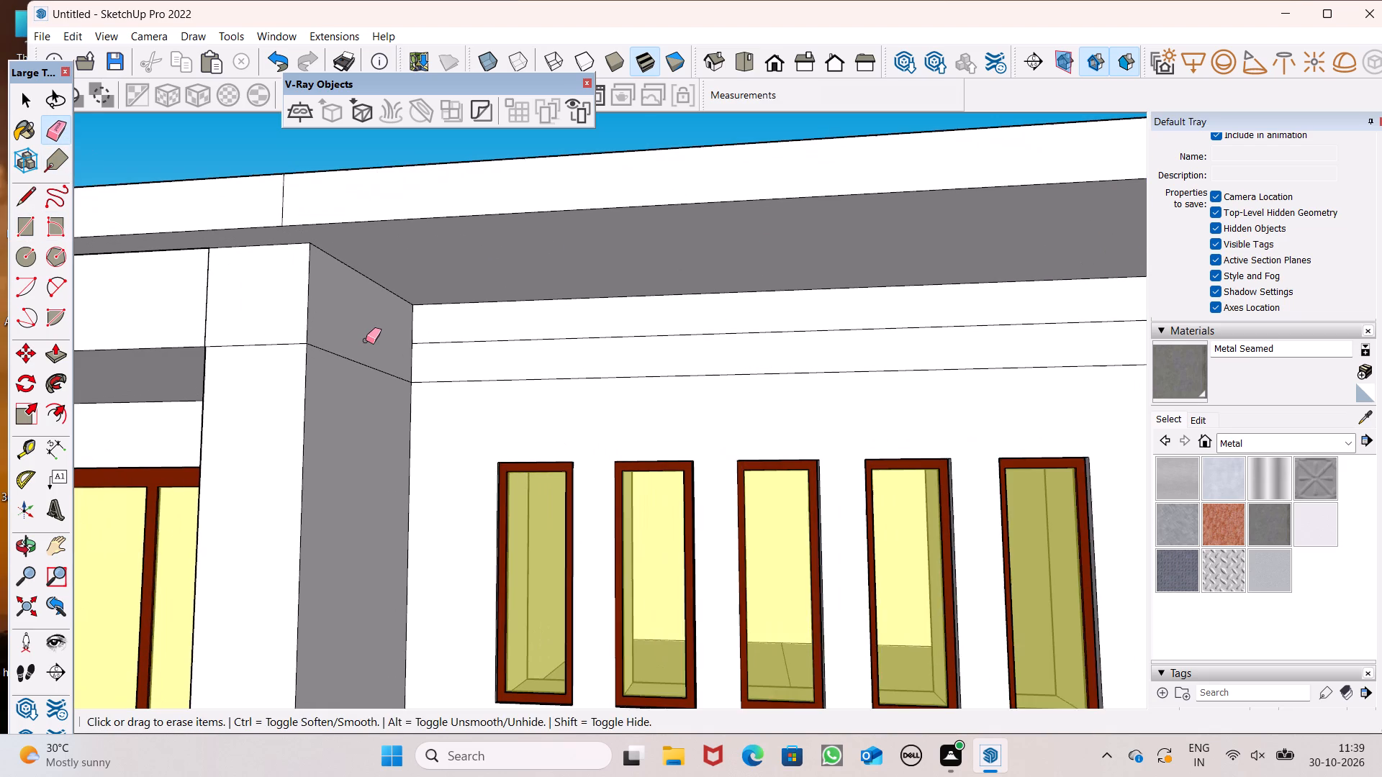
{"action": "left_click_drag", "start_coordinate": [372, 363], "coordinate": [375, 378]}
{"action": "left_click_drag", "start_coordinate": [471, 373], "coordinate": [481, 391]}
{"action": "scroll", "coordinate": [484, 388], "scroll_direction": "down", "scroll_amount": 5}
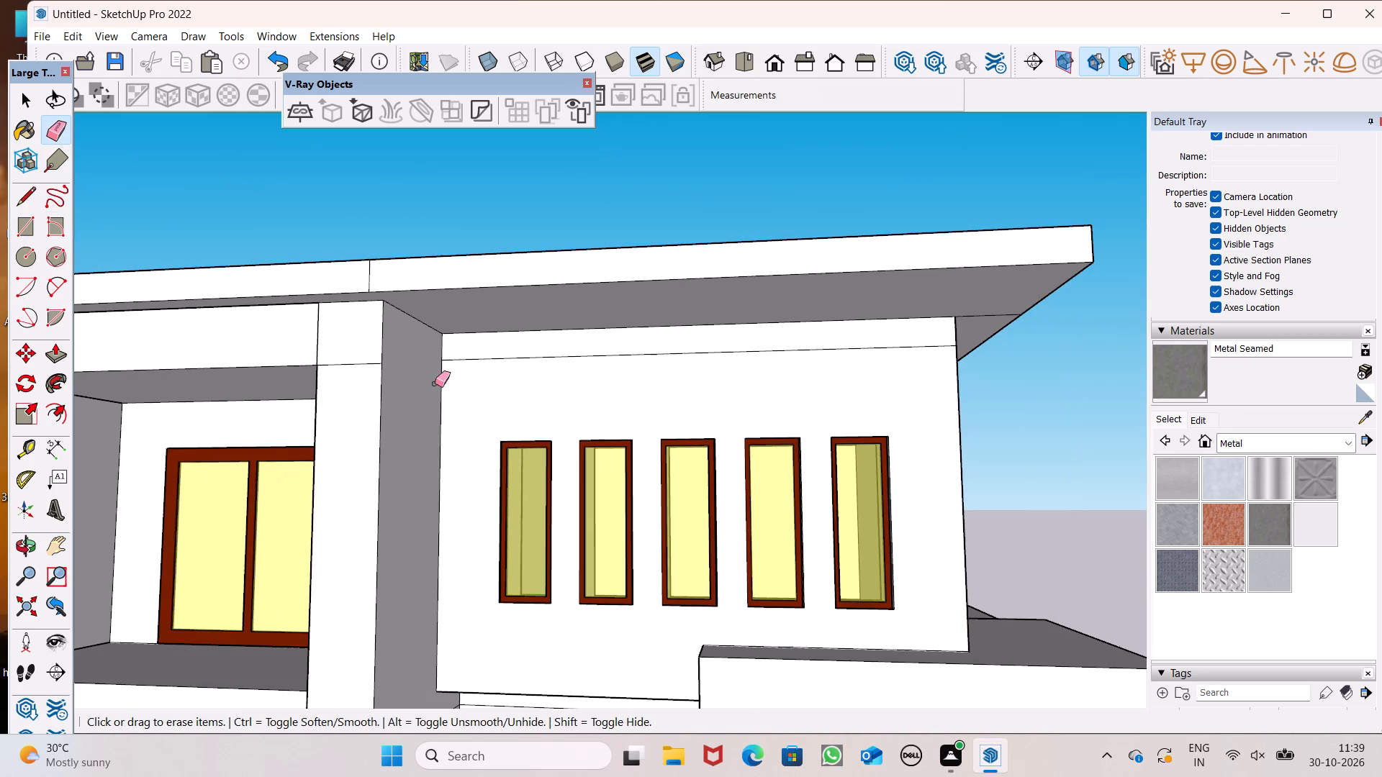
{"action": "scroll", "coordinate": [363, 360], "scroll_direction": "up", "scroll_amount": 1}
{"action": "left_click", "coordinate": [362, 360]}
{"action": "scroll", "coordinate": [431, 363], "scroll_direction": "down", "scroll_amount": 13}
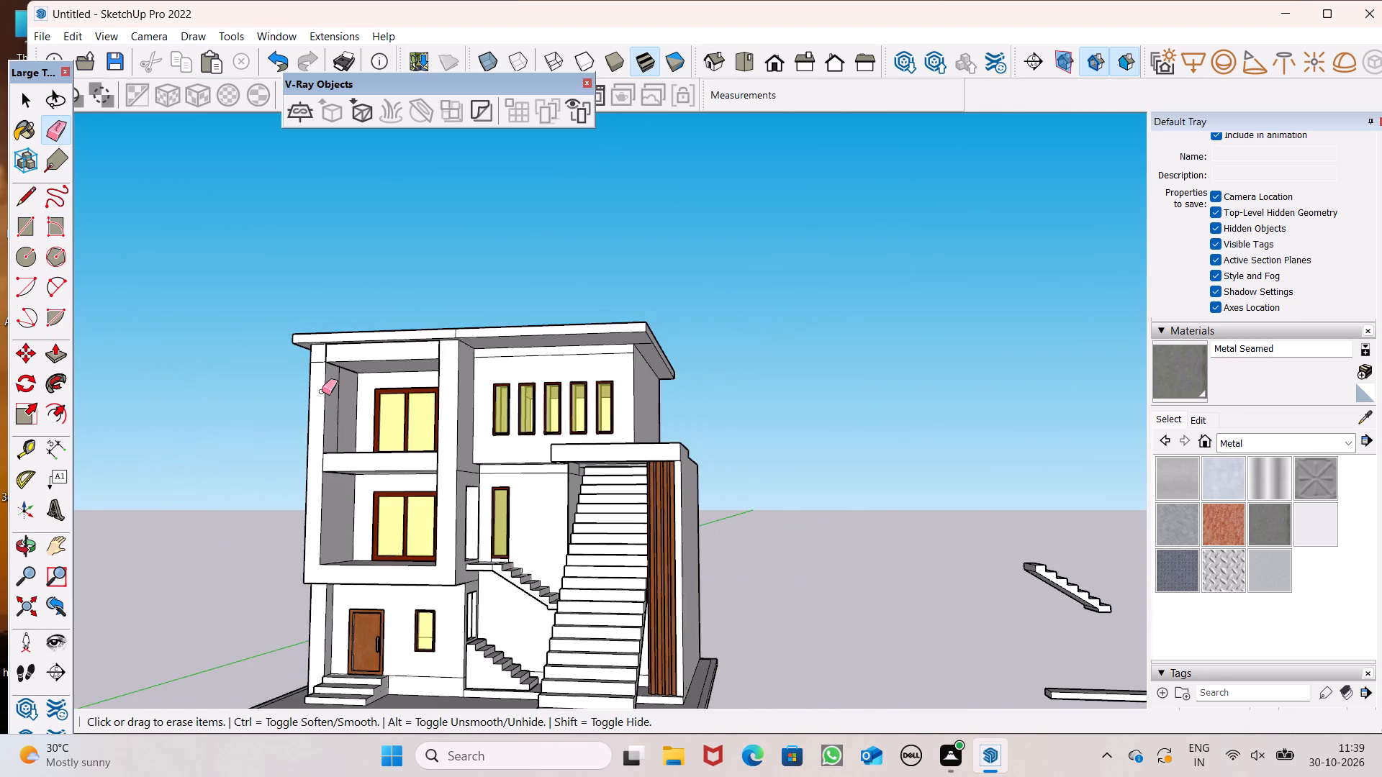
Erase the horizontal seam line across the top of the outer balcony column.
{"action": "scroll", "coordinate": [317, 389], "scroll_direction": "up", "scroll_amount": 6}
{"action": "left_click_drag", "start_coordinate": [368, 420], "coordinate": [354, 432]}
{"action": "scroll", "coordinate": [378, 382], "scroll_direction": "down", "scroll_amount": 6}
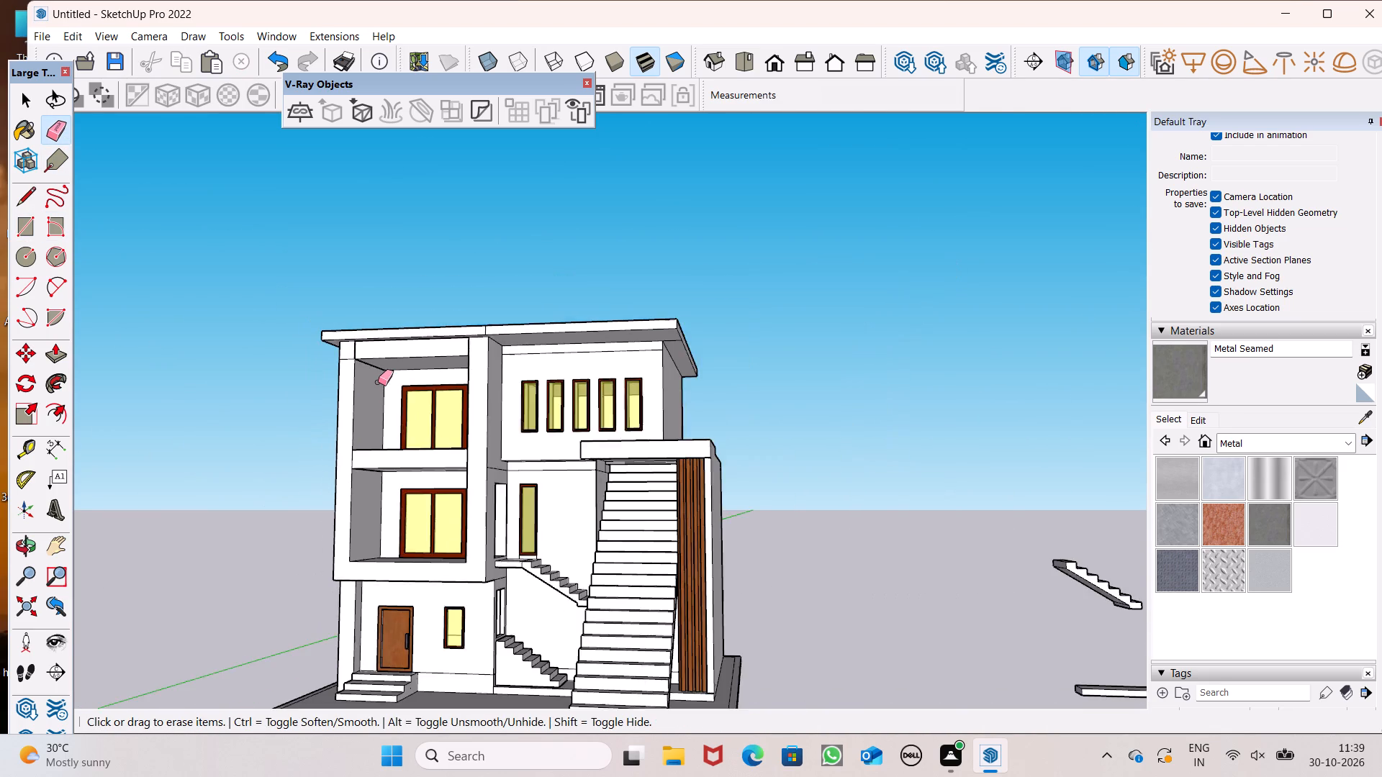
{"action": "scroll", "coordinate": [378, 382], "scroll_direction": "down", "scroll_amount": 5}
{"action": "scroll", "coordinate": [378, 386], "scroll_direction": "up", "scroll_amount": 1}
{"action": "middle_click_drag", "start_coordinate": [381, 398], "coordinate": [816, 537]}
{"action": "middle_click_drag", "start_coordinate": [813, 527], "coordinate": [679, 493]}
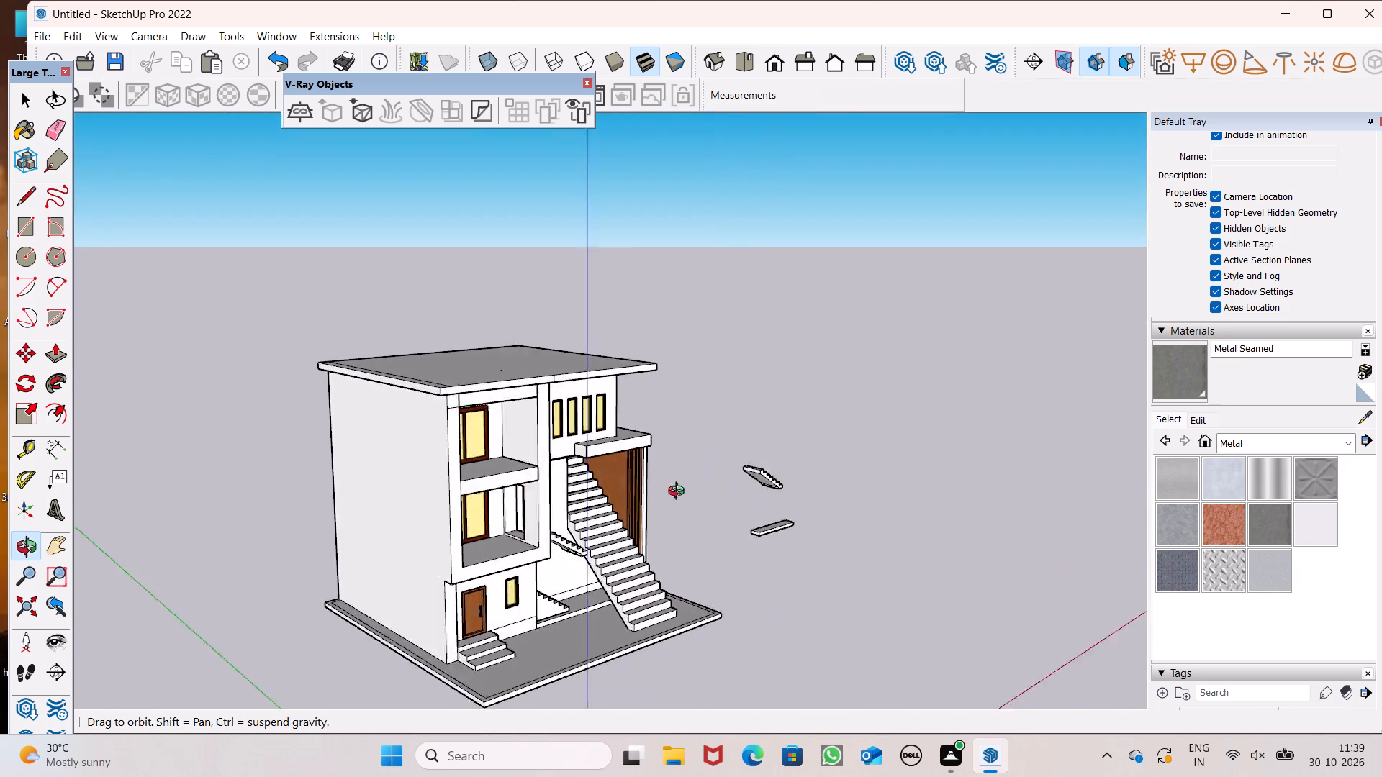
{"action": "middle_click_drag", "start_coordinate": [679, 493], "coordinate": [482, 424]}
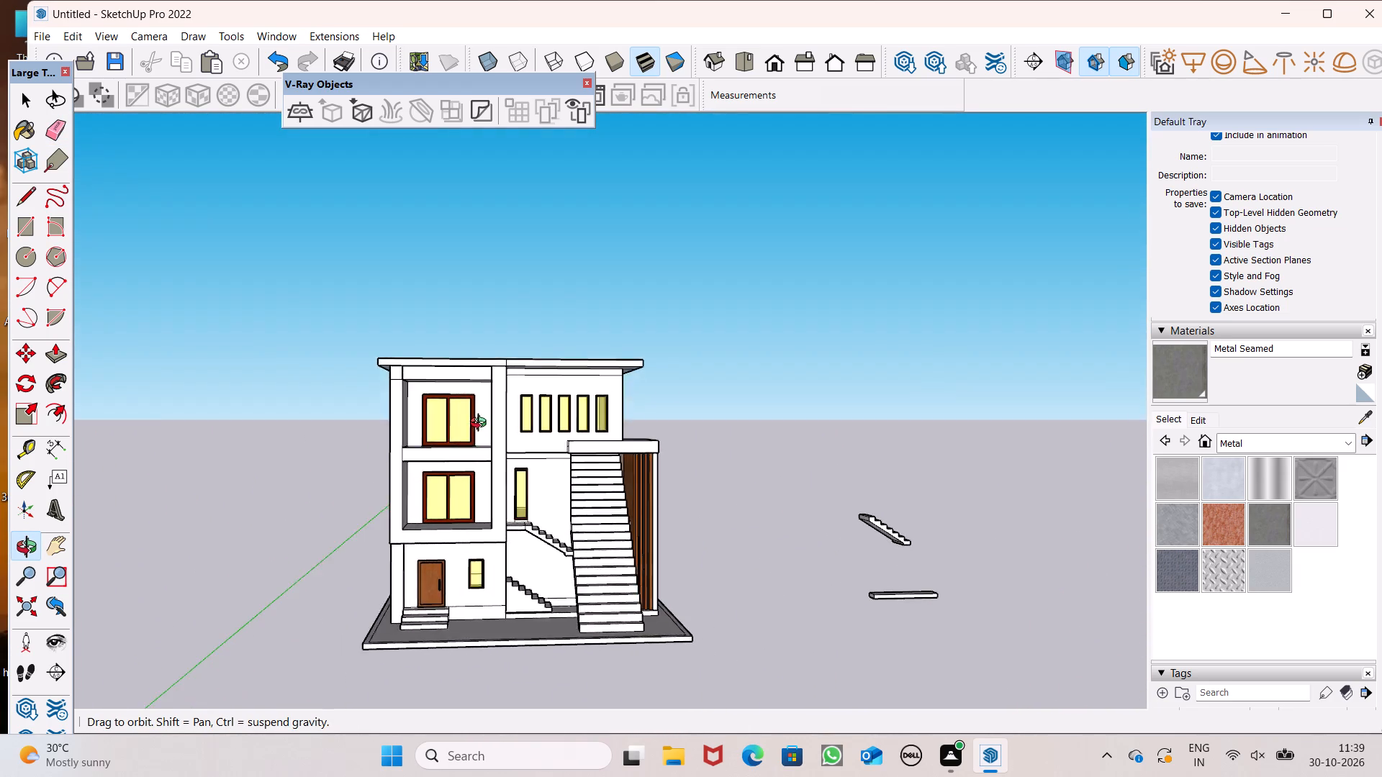
{"action": "middle_click_drag", "start_coordinate": [482, 424], "coordinate": [420, 450]}
{"action": "scroll", "coordinate": [299, 397], "scroll_direction": "up", "scroll_amount": 8}
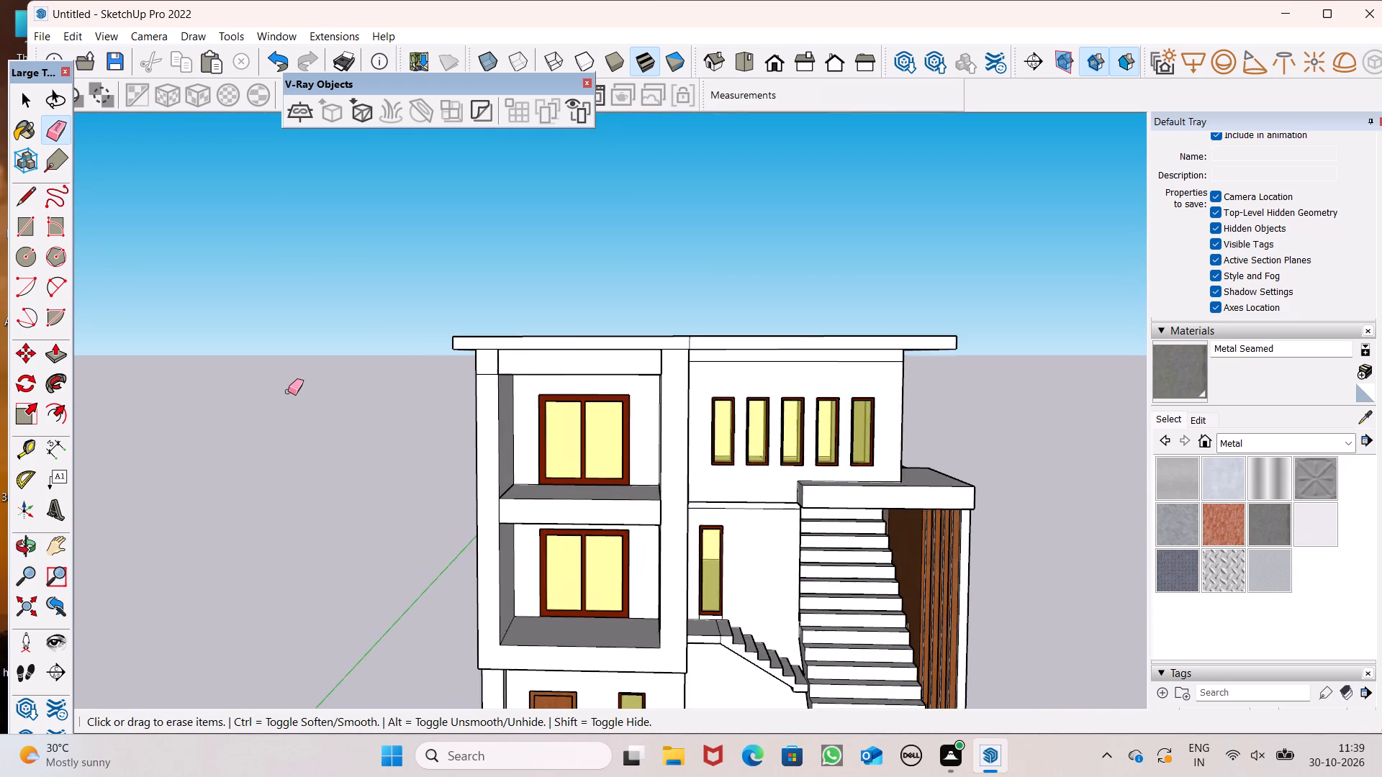
{"action": "scroll", "coordinate": [397, 375], "scroll_direction": "up", "scroll_amount": 6}
{"action": "scroll", "coordinate": [450, 416], "scroll_direction": "down", "scroll_amount": 5}
{"action": "scroll", "coordinate": [515, 417], "scroll_direction": "up", "scroll_amount": 9}
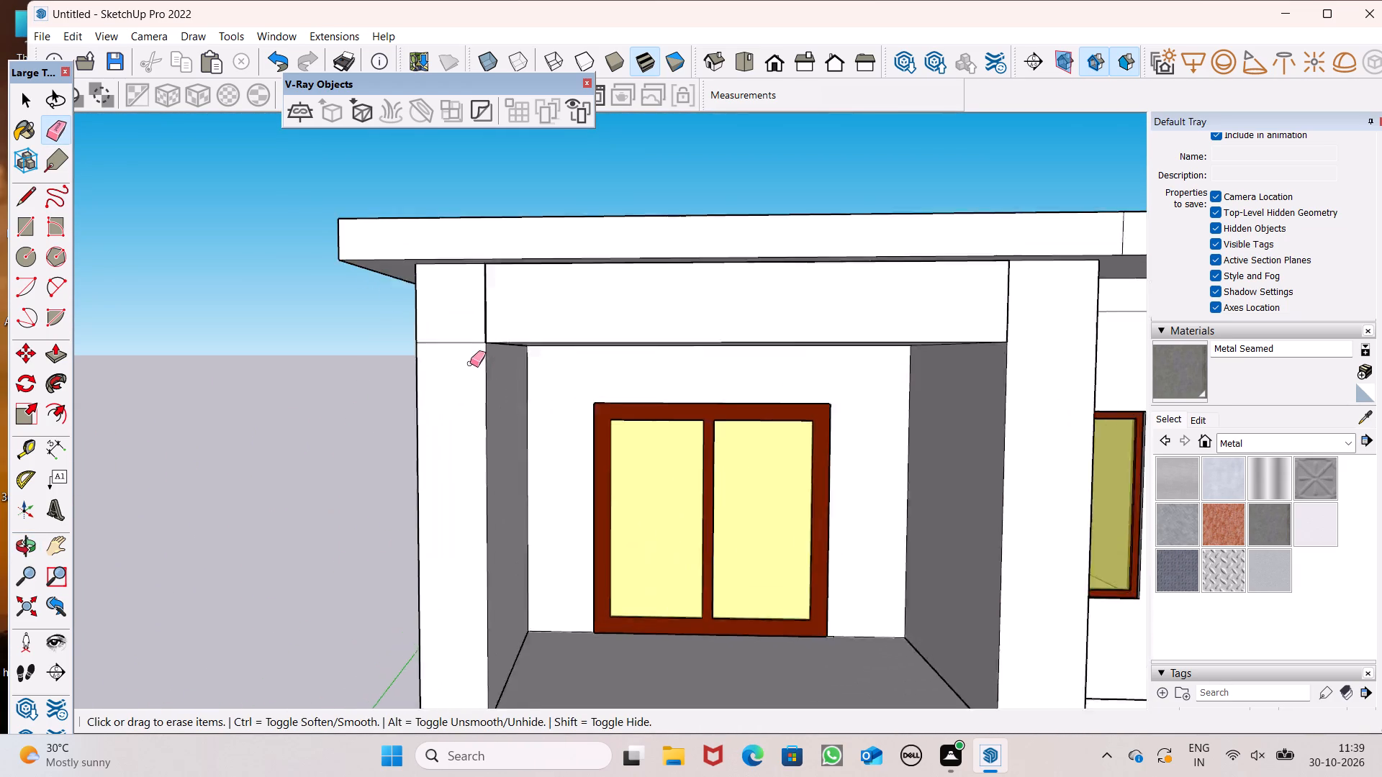
{"action": "scroll", "coordinate": [470, 363], "scroll_direction": "up", "scroll_amount": 3}
{"action": "left_click", "coordinate": [464, 336]}
Pull the band beneath the roof soffit above the five windows outward by about 8 5/8" and clear the selection.
{"action": "scroll", "coordinate": [464, 322], "scroll_direction": "down", "scroll_amount": 7}
{"action": "middle_click_drag", "start_coordinate": [509, 358], "coordinate": [737, 353]}
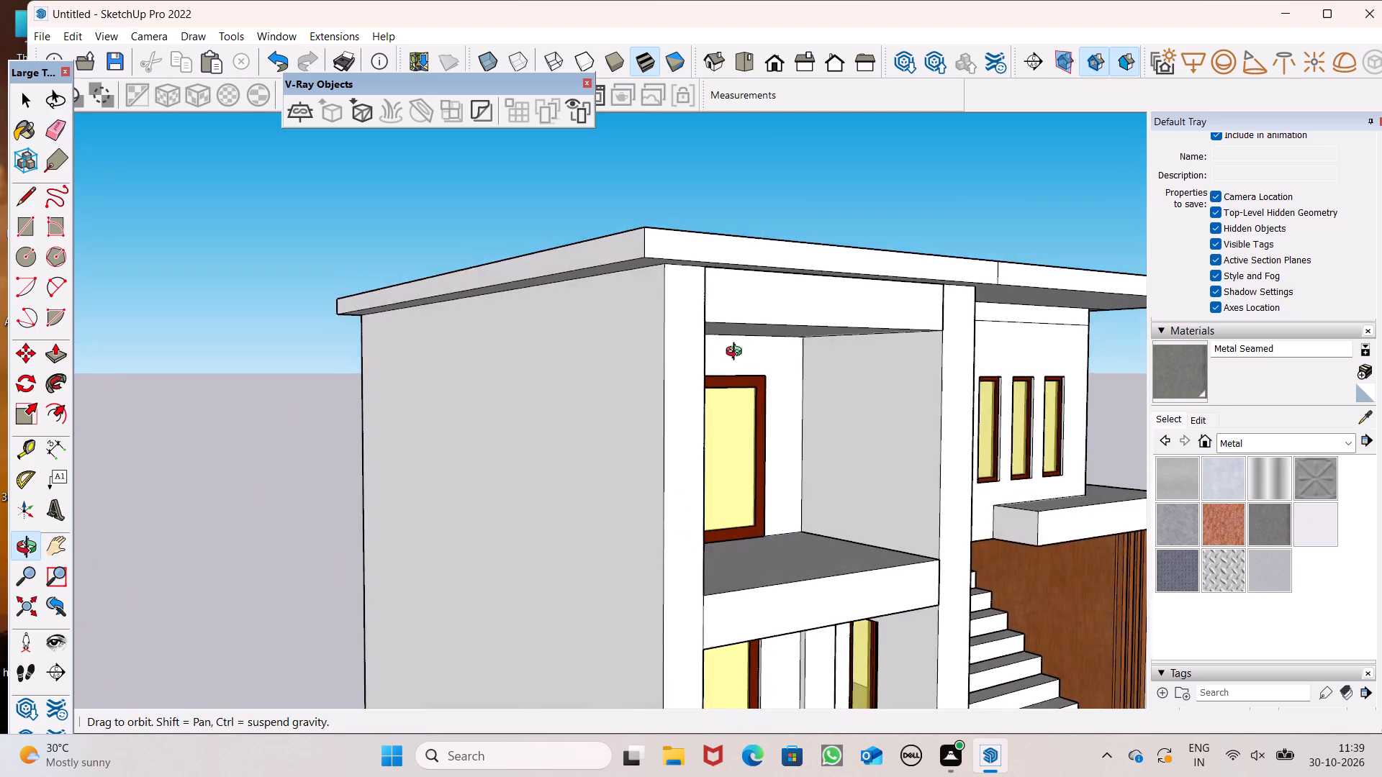
{"action": "middle_click_drag", "start_coordinate": [737, 353], "coordinate": [469, 401]}
{"action": "scroll", "coordinate": [395, 281], "scroll_direction": "down", "scroll_amount": 5}
{"action": "scroll", "coordinate": [271, 247], "scroll_direction": "down", "scroll_amount": 5}
{"action": "middle_click_drag", "start_coordinate": [762, 406], "coordinate": [740, 355]}
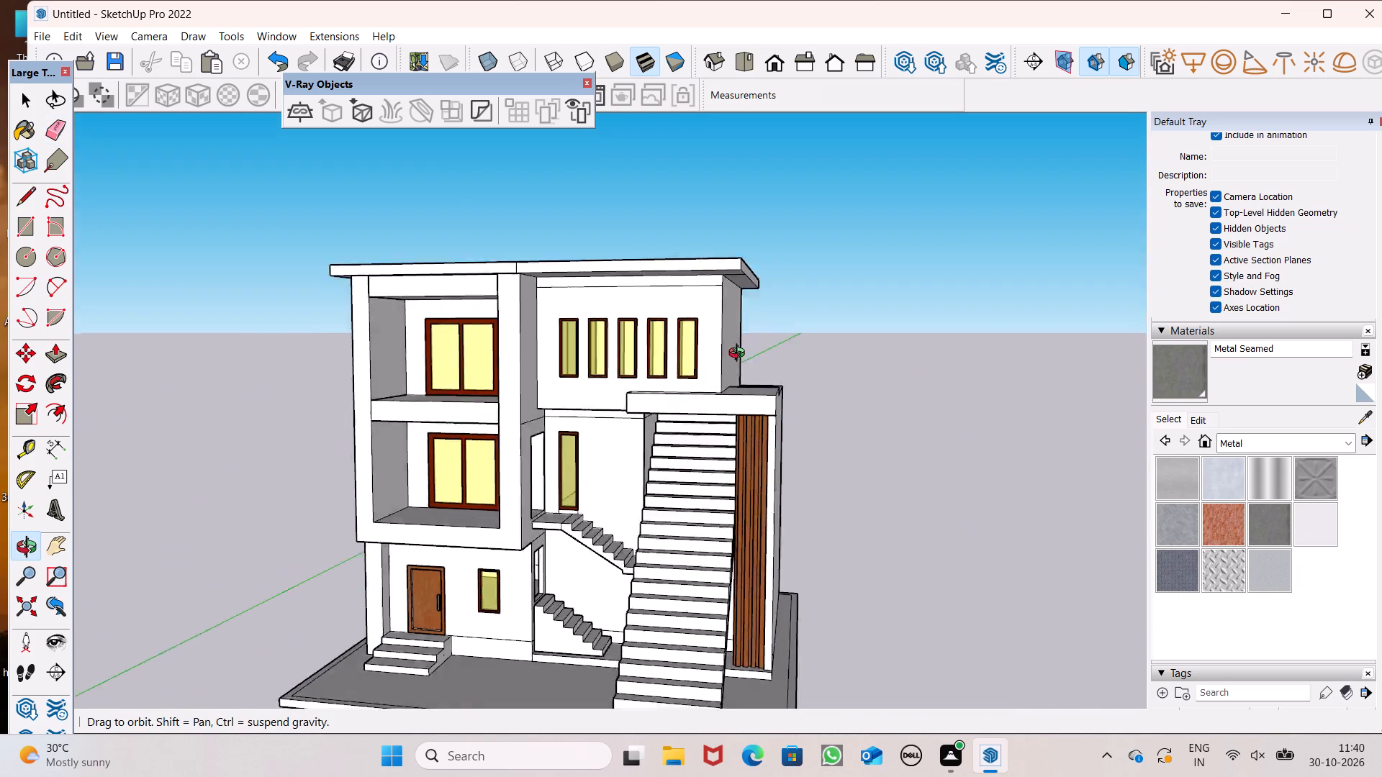
{"action": "middle_click_drag", "start_coordinate": [740, 355], "coordinate": [744, 347]}
{"action": "scroll", "coordinate": [744, 347], "scroll_direction": "up", "scroll_amount": 1}
{"action": "scroll", "coordinate": [666, 270], "scroll_direction": "down", "scroll_amount": 1}
{"action": "scroll", "coordinate": [662, 265], "scroll_direction": "up", "scroll_amount": 5}
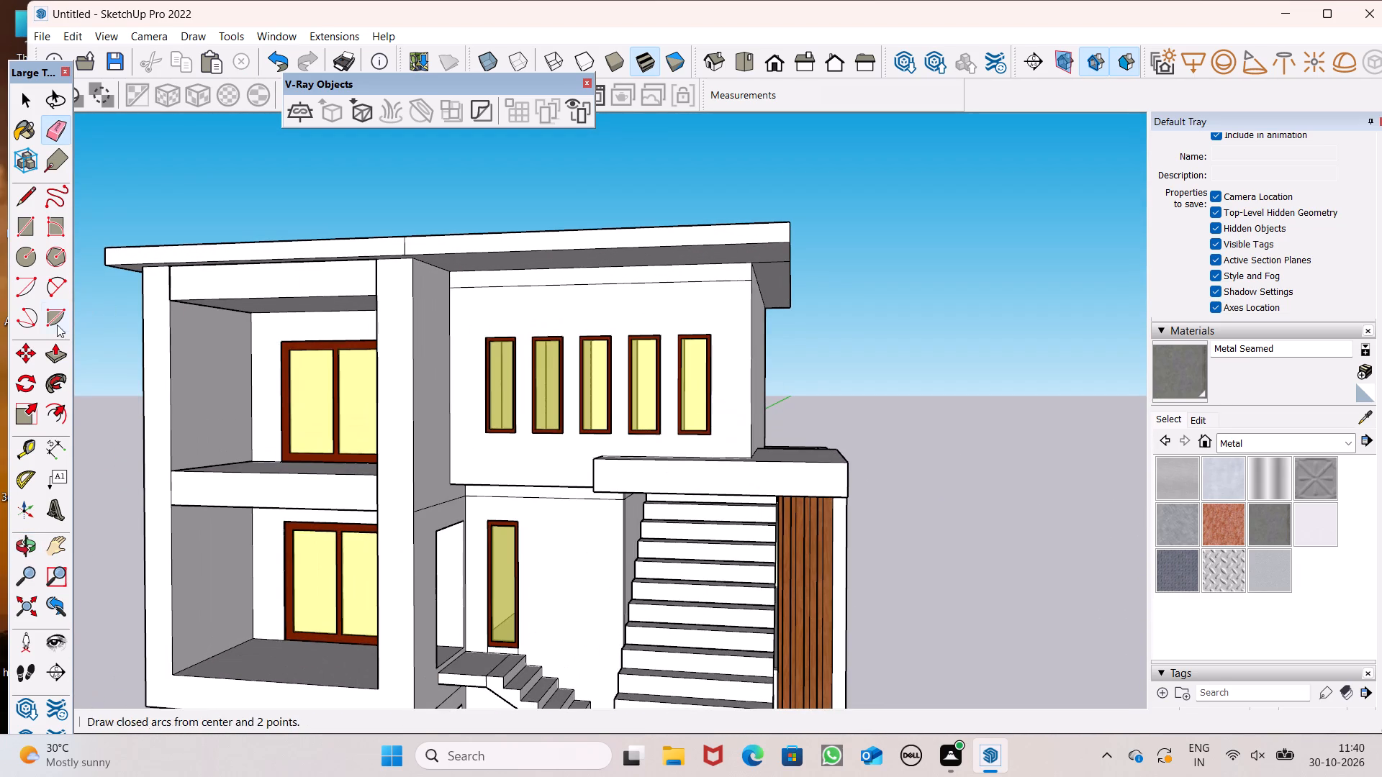
{"action": "left_click", "coordinate": [60, 356]}
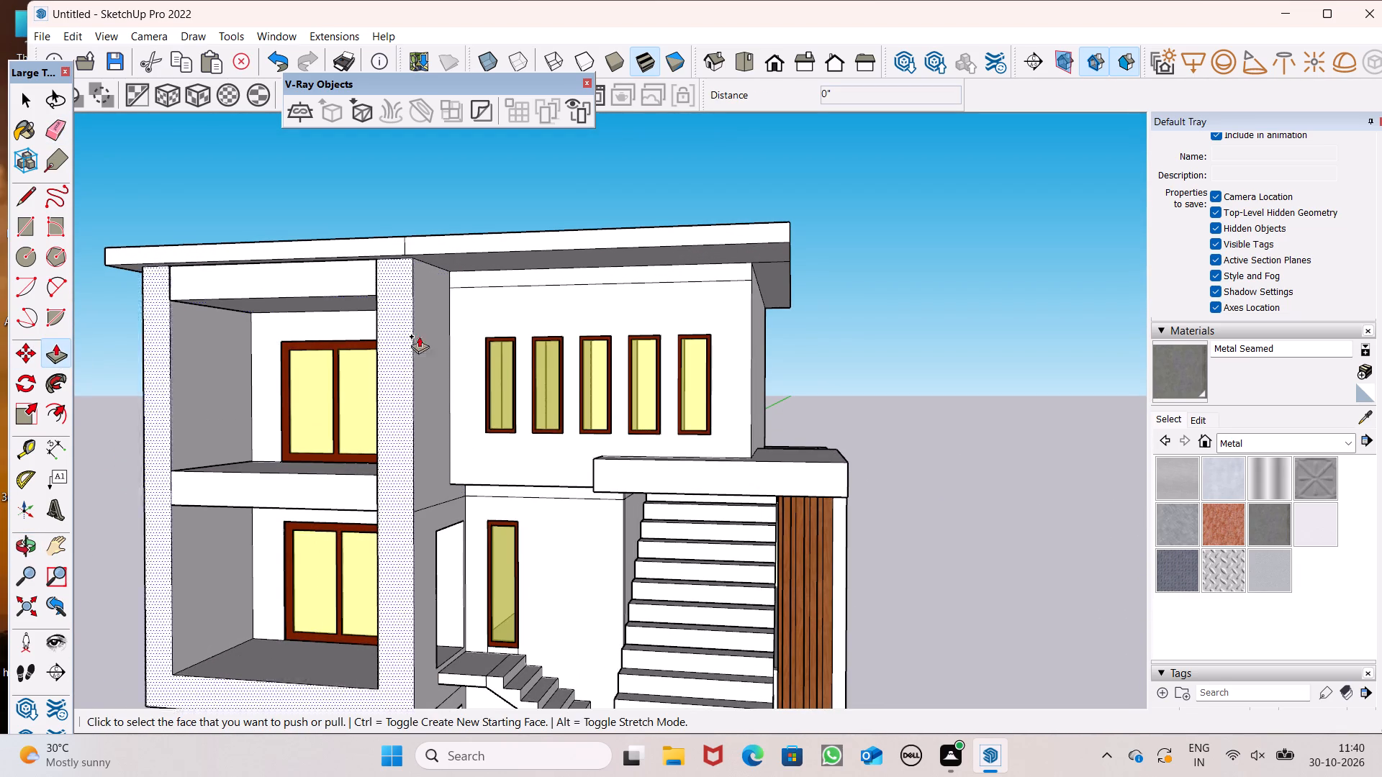
{"action": "middle_click_drag", "start_coordinate": [575, 302], "coordinate": [571, 317]}
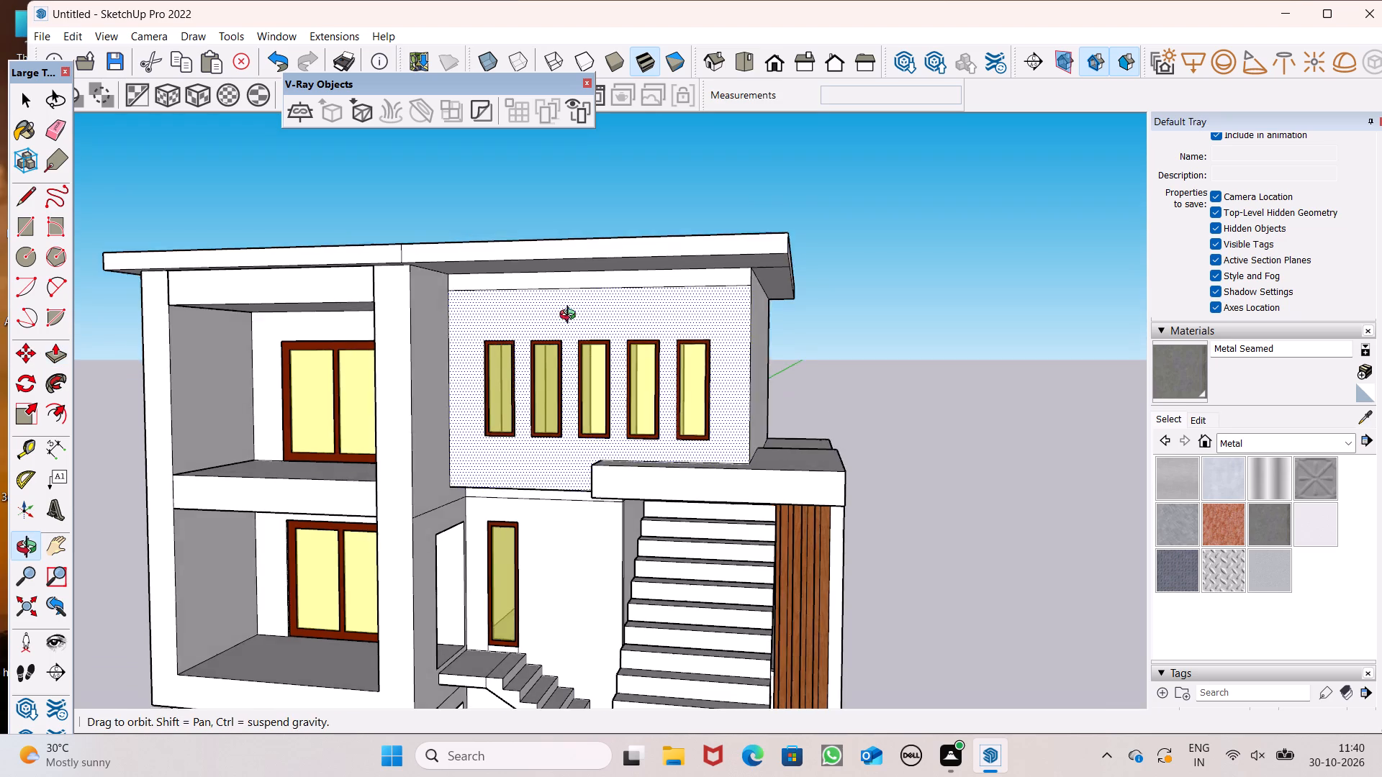
{"action": "middle_click_drag", "start_coordinate": [571, 317], "coordinate": [557, 360]}
{"action": "scroll", "coordinate": [557, 360], "scroll_direction": "up", "scroll_amount": 6}
{"action": "left_click_drag", "start_coordinate": [518, 275], "coordinate": [512, 286]}
{"action": "middle_click_drag", "start_coordinate": [548, 326], "coordinate": [386, 214]}
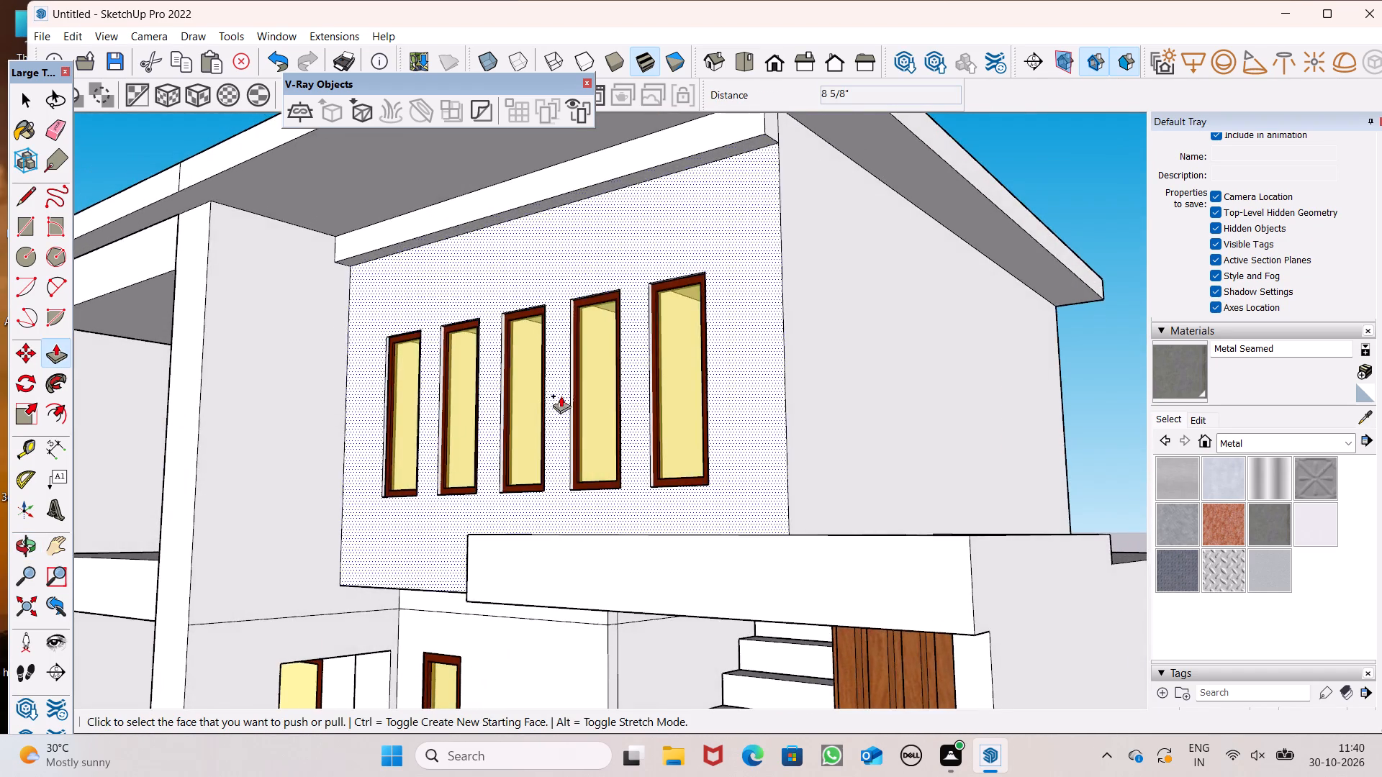
{"action": "scroll", "coordinate": [565, 408], "scroll_direction": "down", "scroll_amount": 6}
{"action": "key", "text": "space"}
{"action": "left_click", "coordinate": [989, 451]}
Examine the whole house from the stair side, the front and above the roof.
{"action": "scroll", "coordinate": [753, 379], "scroll_direction": "down", "scroll_amount": 4}
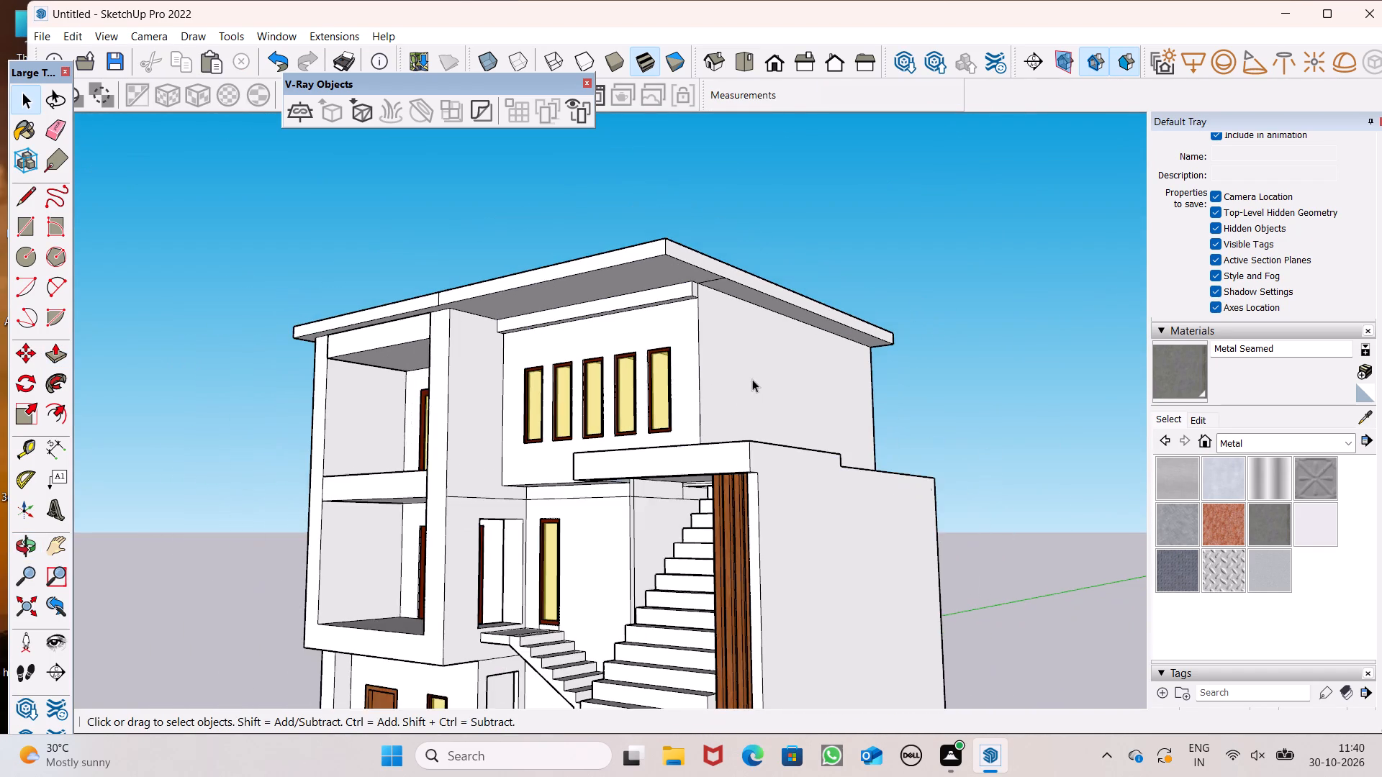
{"action": "scroll", "coordinate": [757, 288], "scroll_direction": "down", "scroll_amount": 2}
{"action": "scroll", "coordinate": [672, 327], "scroll_direction": "down", "scroll_amount": 3}
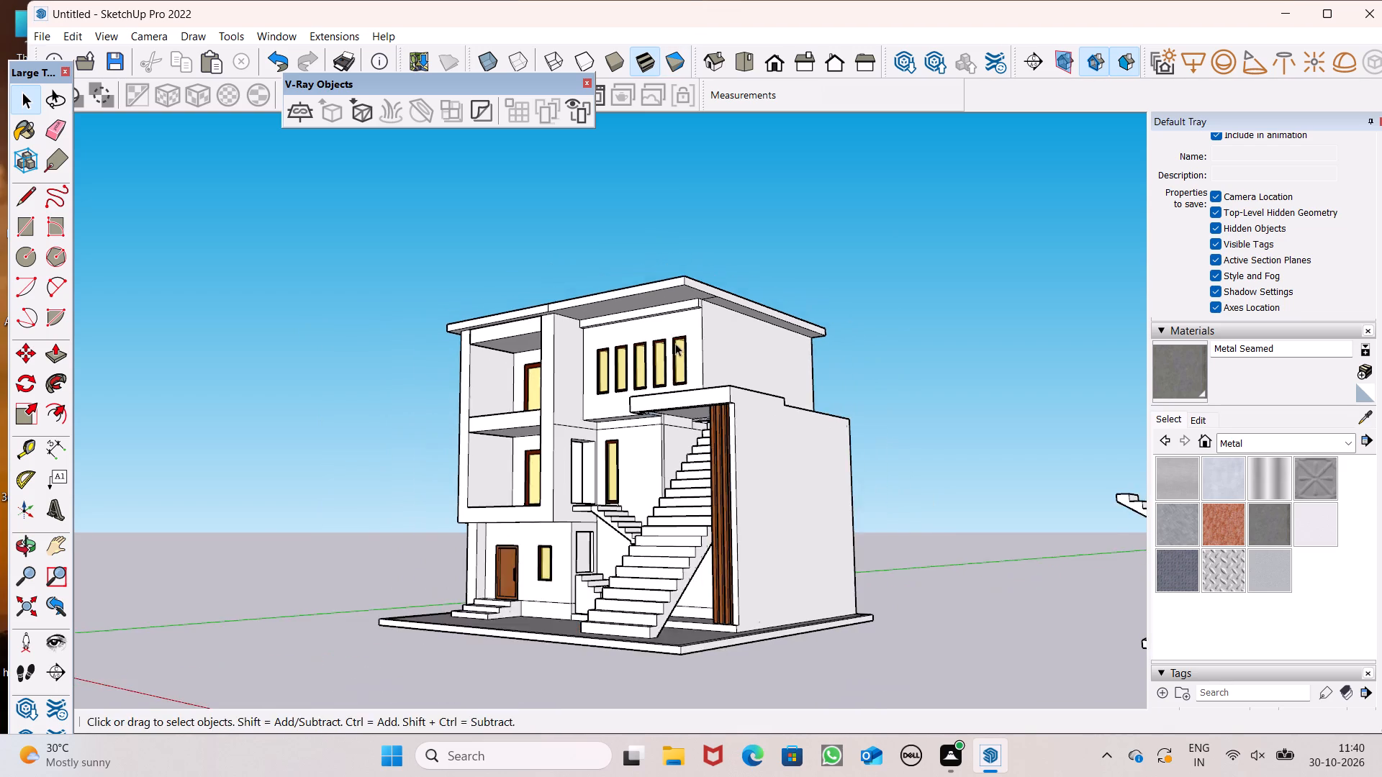
{"action": "middle_click_drag", "start_coordinate": [680, 349], "coordinate": [930, 493]}
{"action": "scroll", "coordinate": [746, 326], "scroll_direction": "down", "scroll_amount": 3}
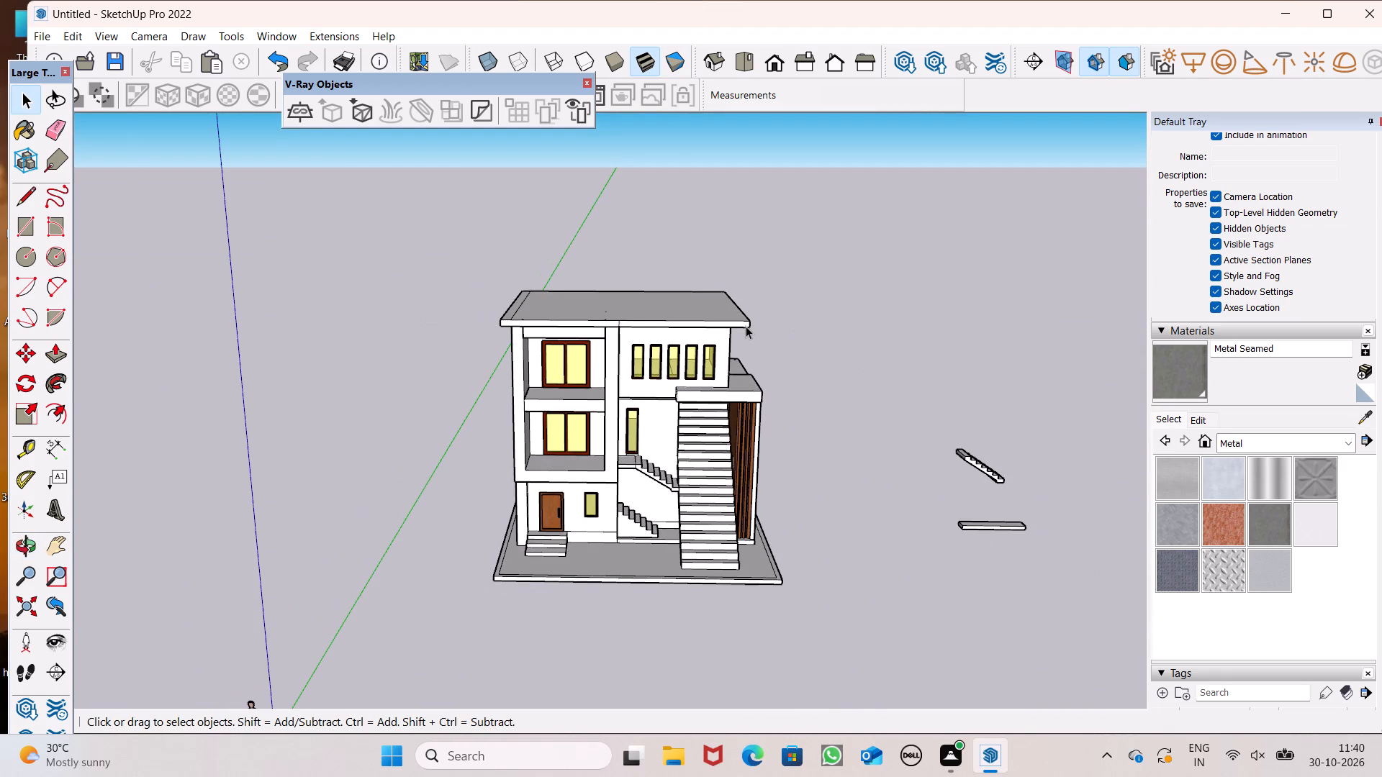
{"action": "scroll", "coordinate": [619, 332], "scroll_direction": "down", "scroll_amount": 1}
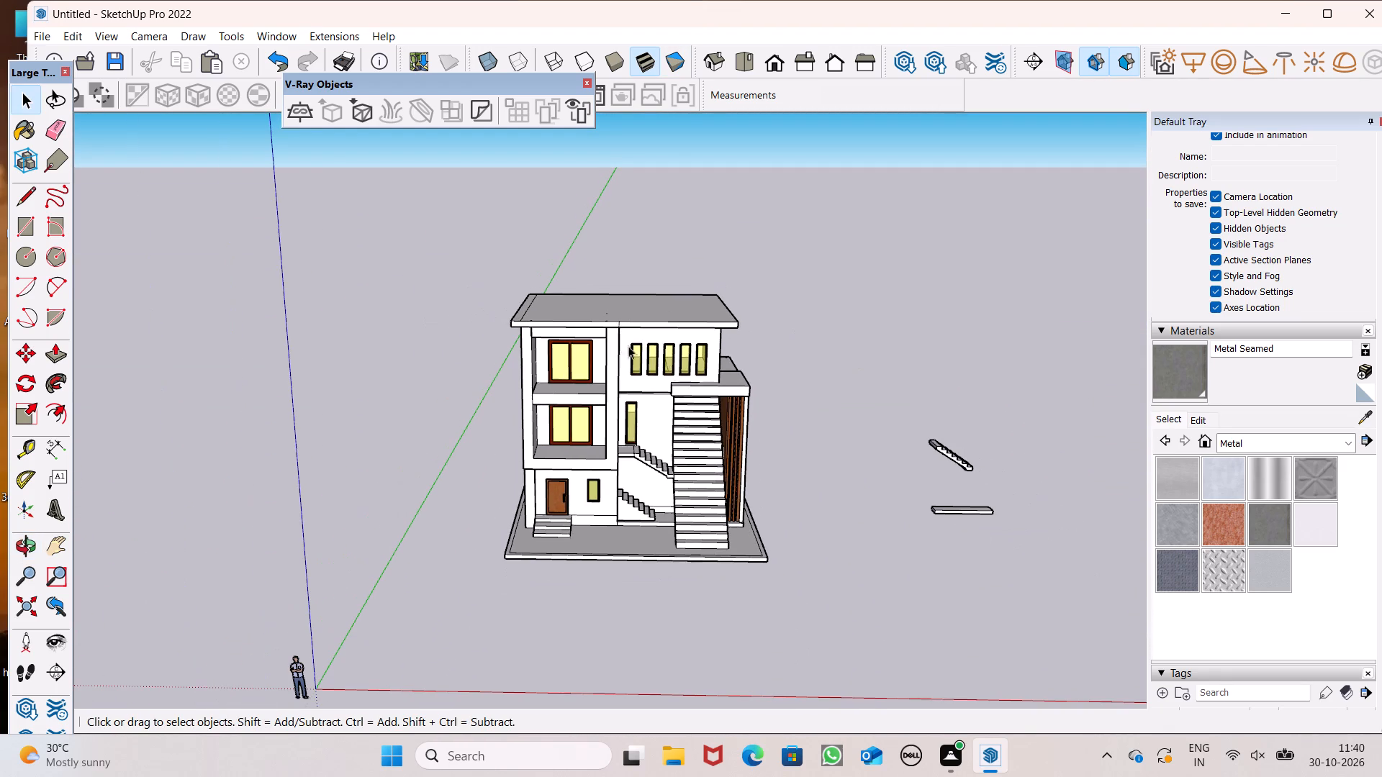
{"action": "middle_click_drag", "start_coordinate": [746, 614], "coordinate": [744, 606]}
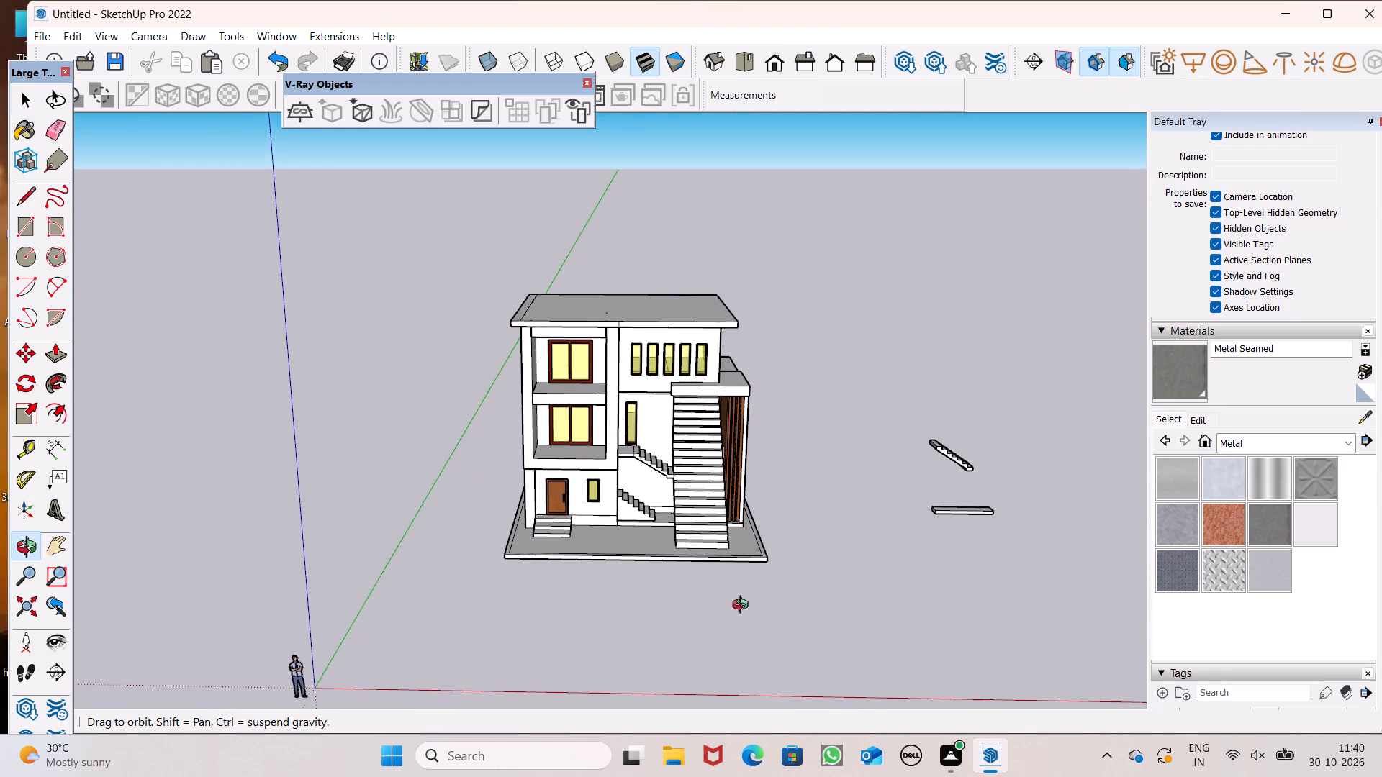
{"action": "middle_click_drag", "start_coordinate": [744, 606], "coordinate": [737, 584]}
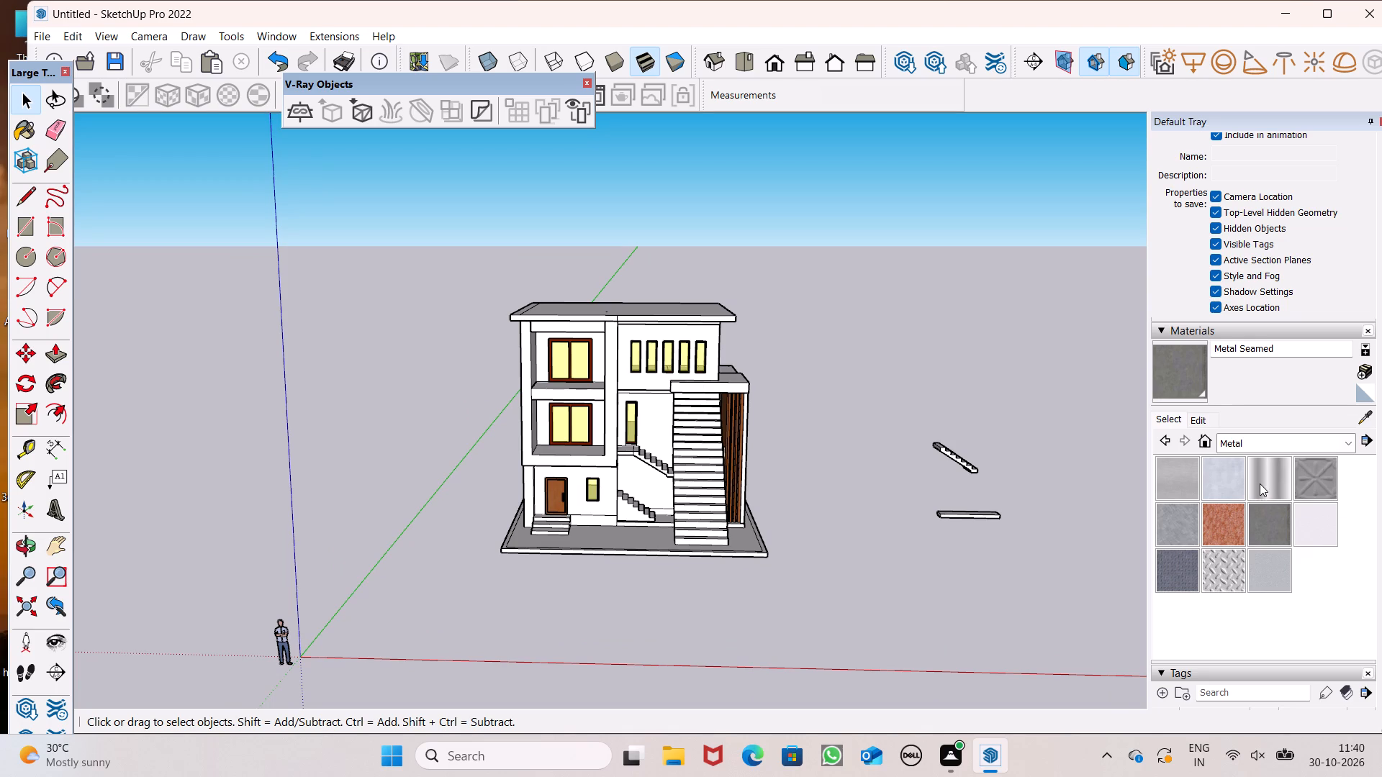
Choose 0028_AntiqueWhite from the Colors-Named materials and paint the first risers of the wide outer staircase.
{"action": "left_click", "coordinate": [1260, 443]}
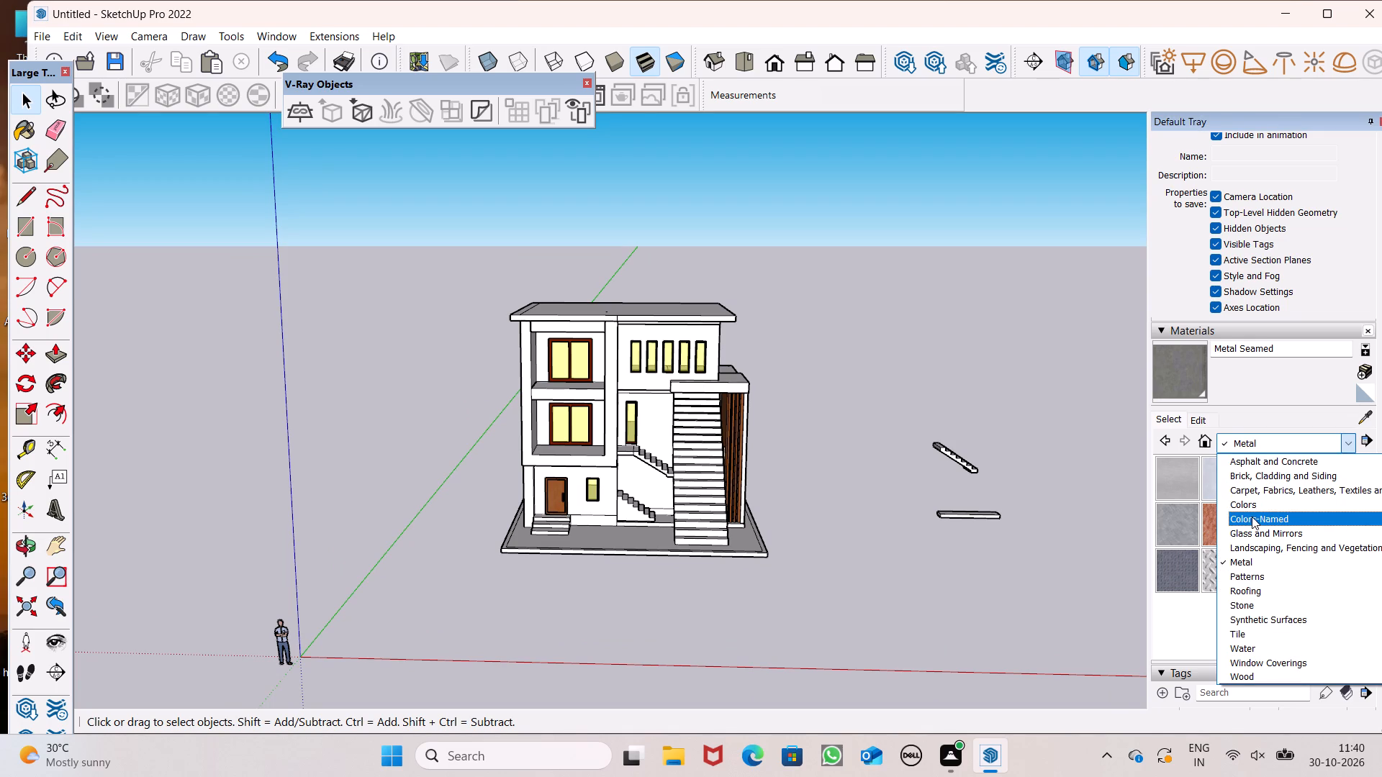
{"action": "left_click", "coordinate": [1252, 517]}
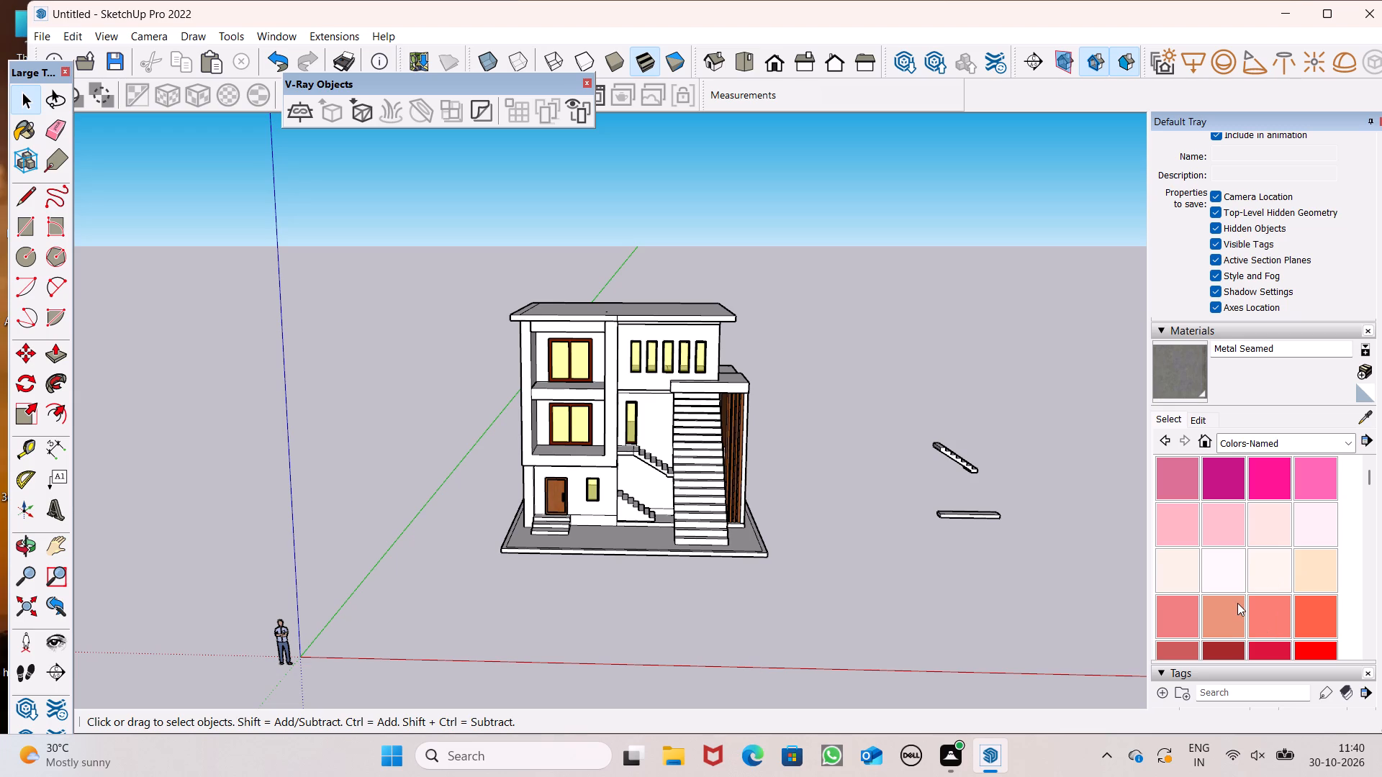
{"action": "scroll", "coordinate": [1237, 603], "scroll_direction": "down", "scroll_amount": 1}
{"action": "scroll", "coordinate": [1188, 524], "scroll_direction": "down", "scroll_amount": 1}
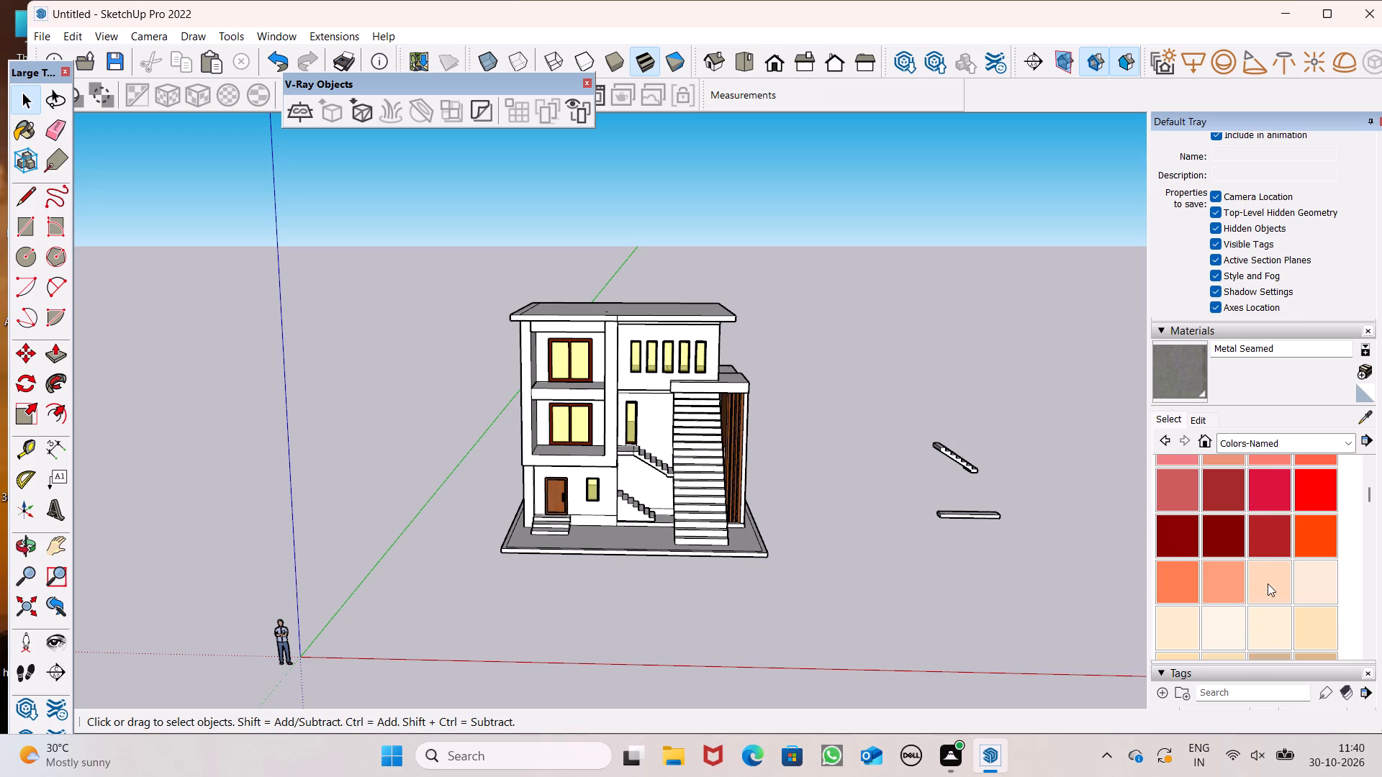
{"action": "left_click", "coordinate": [1321, 590]}
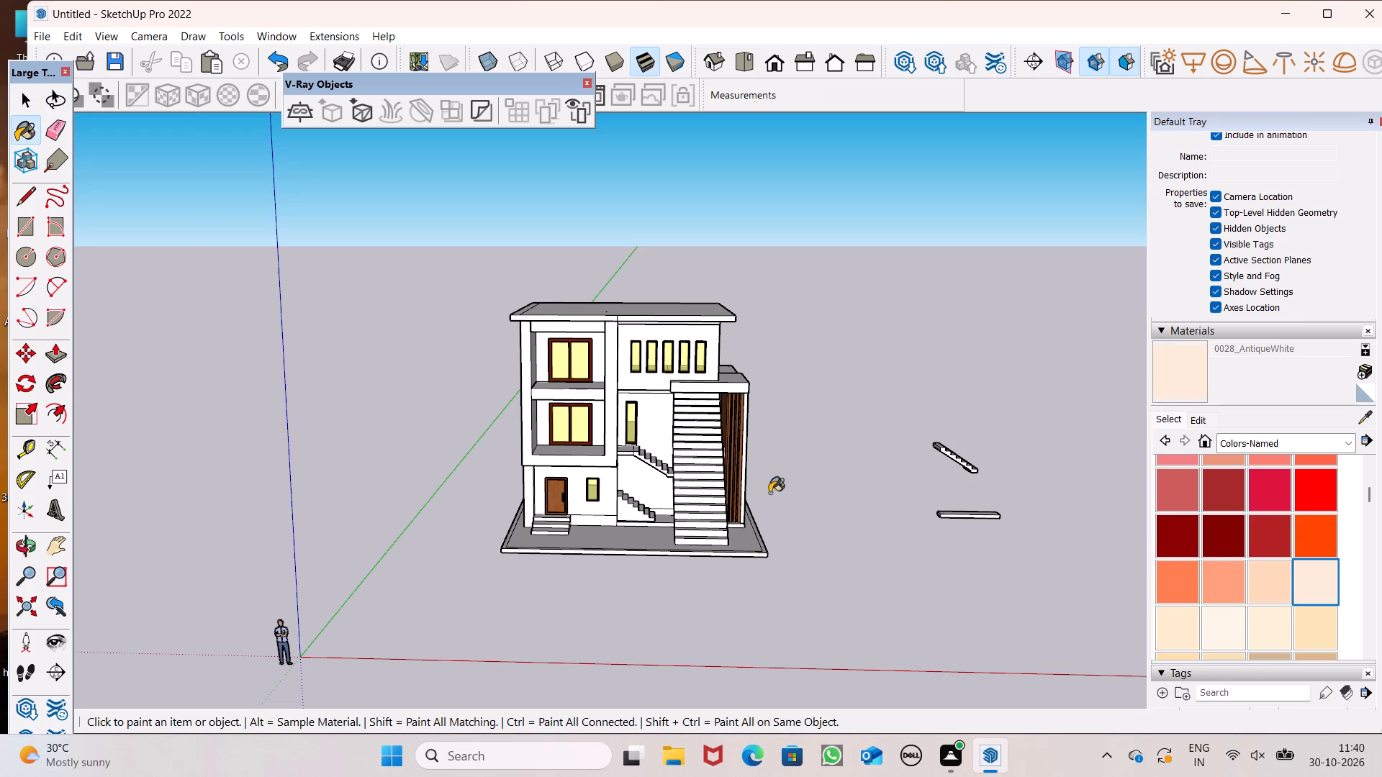
{"action": "scroll", "coordinate": [694, 483], "scroll_direction": "up", "scroll_amount": 6}
{"action": "left_click", "coordinate": [717, 490]}
{"action": "scroll", "coordinate": [716, 490], "scroll_direction": "up", "scroll_amount": 7}
{"action": "left_click", "coordinate": [696, 424]}
{"action": "left_click_drag", "start_coordinate": [696, 419], "coordinate": [696, 387]}
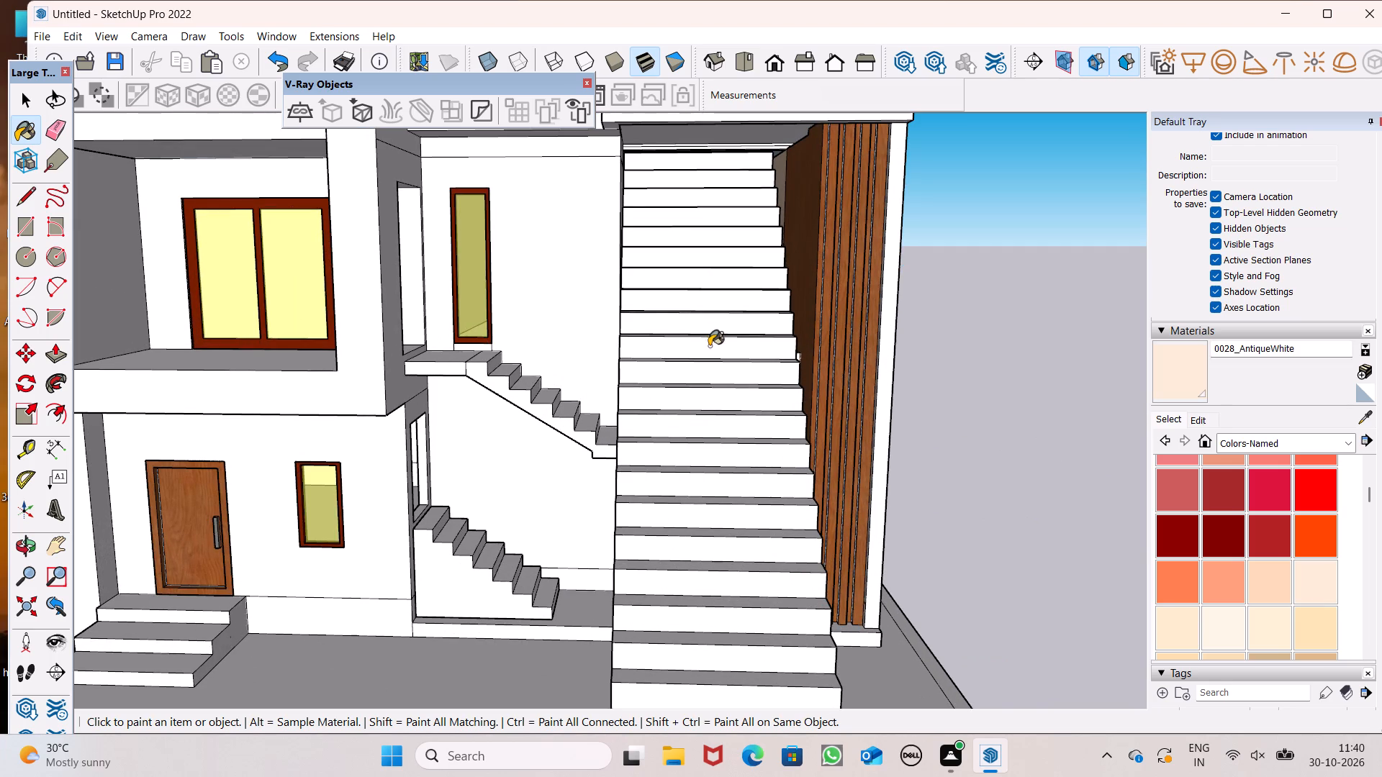
{"action": "left_click", "coordinate": [710, 340]}
Paint further risers in the middle and lower part of the wide outer staircase with 0028_AntiqueWhite.
{"action": "middle_click_drag", "start_coordinate": [736, 543], "coordinate": [762, 339]}
{"action": "scroll", "coordinate": [736, 543], "scroll_direction": "up", "scroll_amount": 1}
{"action": "scroll", "coordinate": [661, 384], "scroll_direction": "up", "scroll_amount": 7}
{"action": "left_click", "coordinate": [661, 384]}
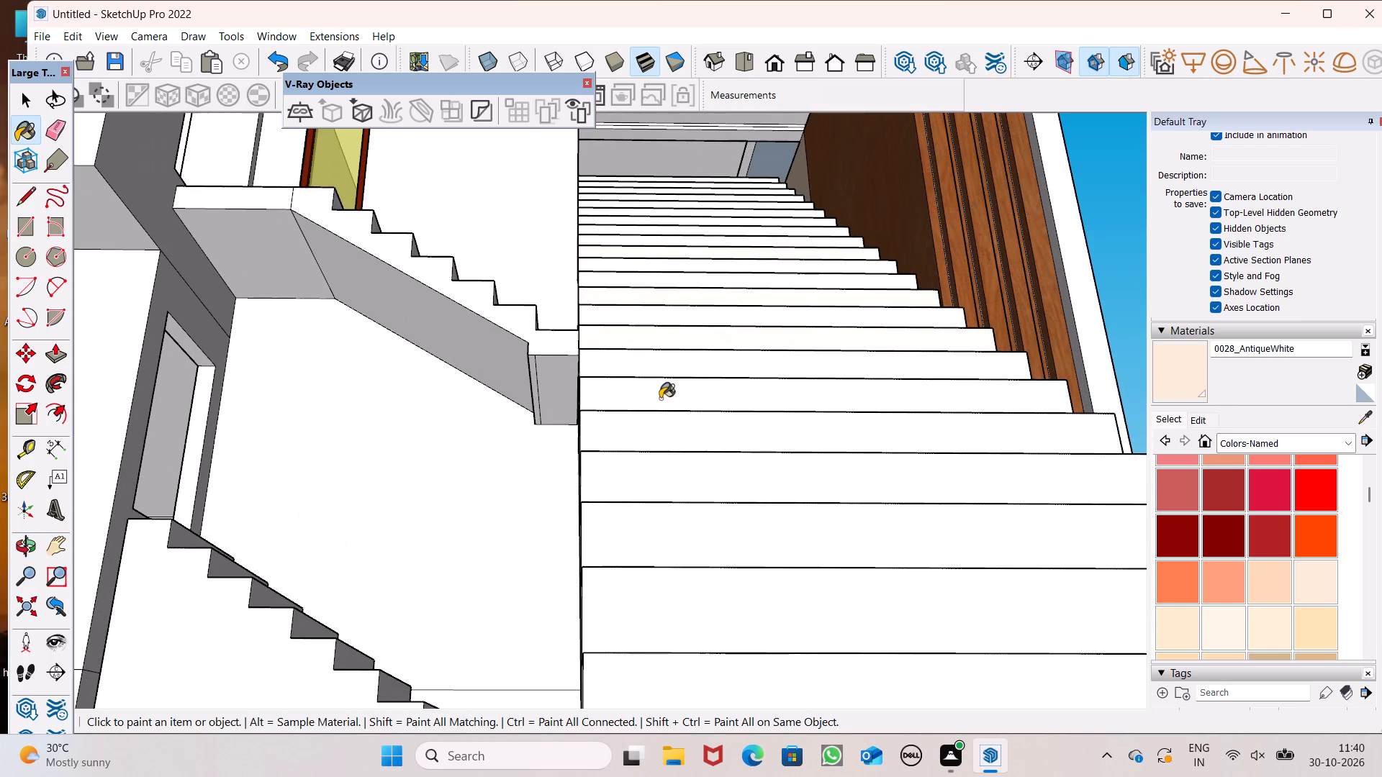
{"action": "left_click", "coordinate": [661, 399]}
{"action": "left_click", "coordinate": [1308, 578]}
{"action": "left_click", "coordinate": [832, 342]}
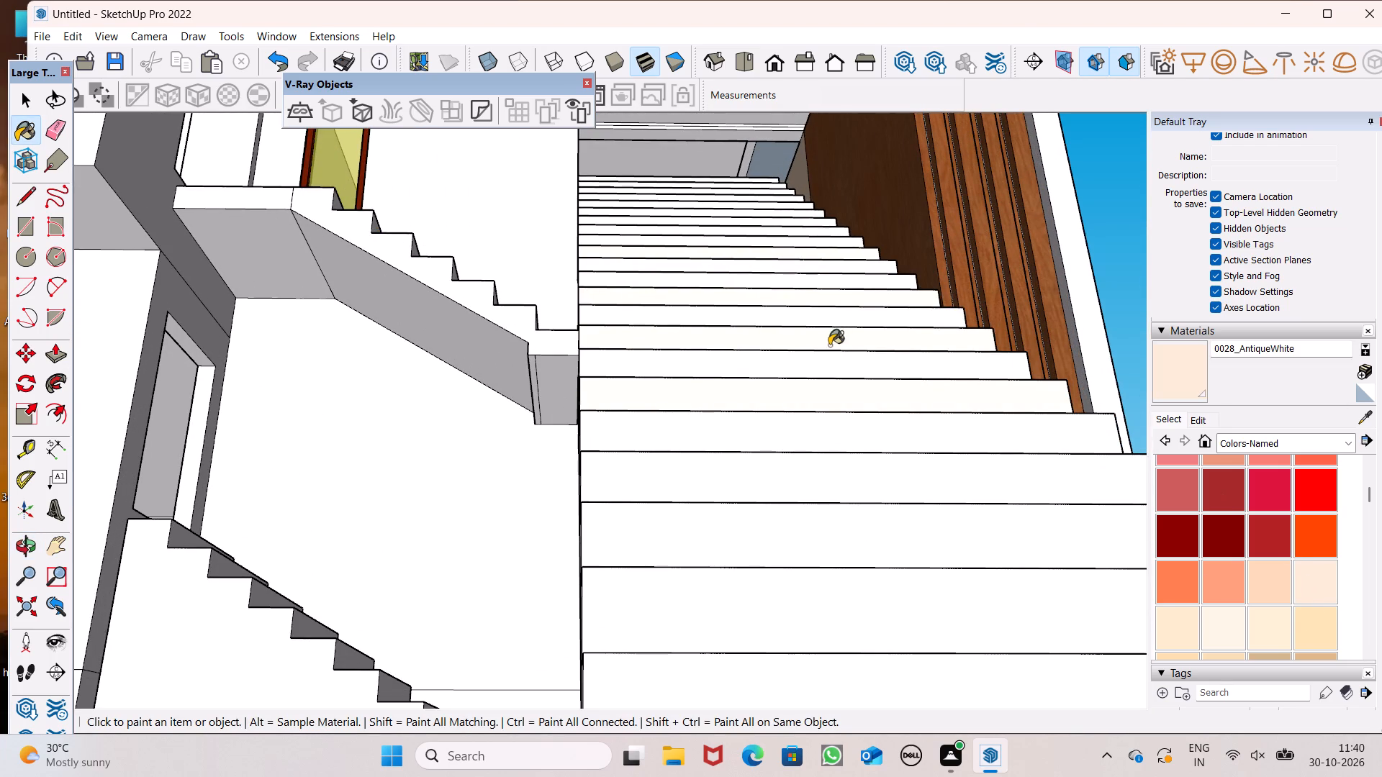
{"action": "left_click", "coordinate": [827, 355]}
{"action": "left_click", "coordinate": [823, 380]}
{"action": "left_click_drag", "start_coordinate": [830, 428], "coordinate": [839, 465]}
{"action": "left_click_drag", "start_coordinate": [870, 680], "coordinate": [893, 707]}
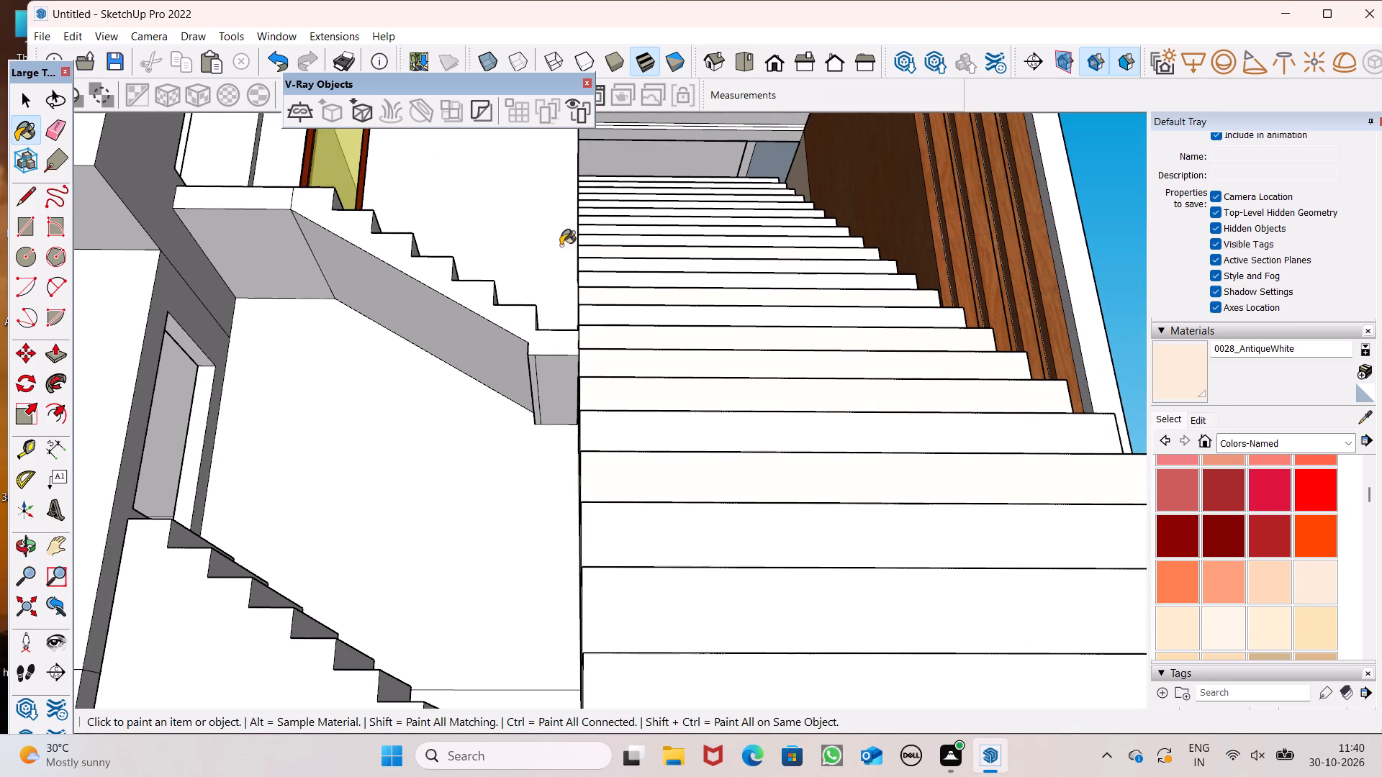
Paint the wall behind the narrow stair and the upper flight's sloped underside and bottom end with 0028_AntiqueWhite.
{"action": "left_click", "coordinate": [543, 219]}
{"action": "left_click_drag", "start_coordinate": [525, 317], "coordinate": [525, 330]}
{"action": "left_click", "coordinate": [522, 346]}
{"action": "left_click_drag", "start_coordinate": [522, 346], "coordinate": [538, 346]}
{"action": "left_click", "coordinate": [561, 350]}
{"action": "left_click", "coordinate": [561, 358]}
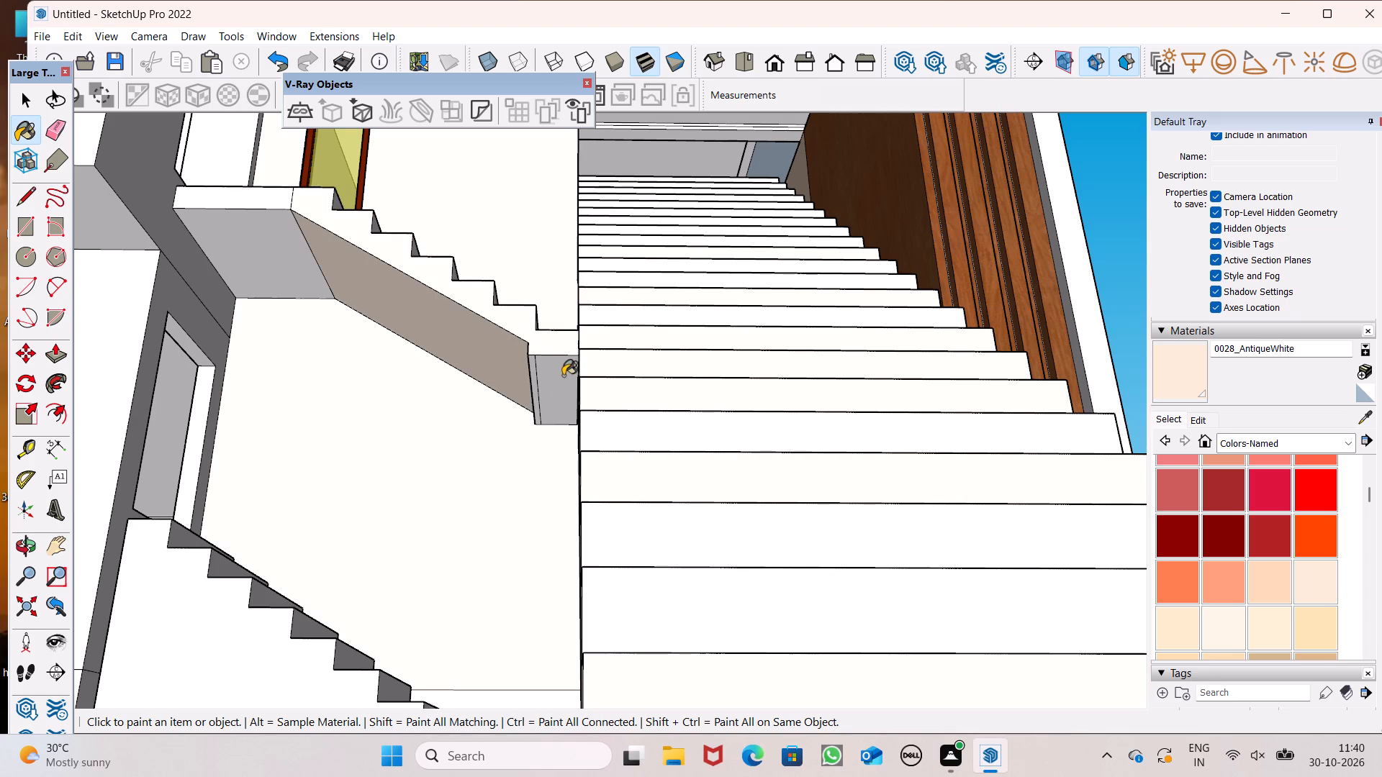
{"action": "left_click_drag", "start_coordinate": [561, 394], "coordinate": [561, 381]}
{"action": "left_click", "coordinate": [540, 319]}
{"action": "left_click", "coordinate": [526, 319]}
{"action": "left_click", "coordinate": [515, 317]}
{"action": "left_click", "coordinate": [511, 304]}
Paint the small vertical face at the upper flight's lower end and the flight's adjoining stepped side with 0028_AntiqueWhite.
{"action": "middle_click_drag", "start_coordinate": [523, 371], "coordinate": [562, 291]}
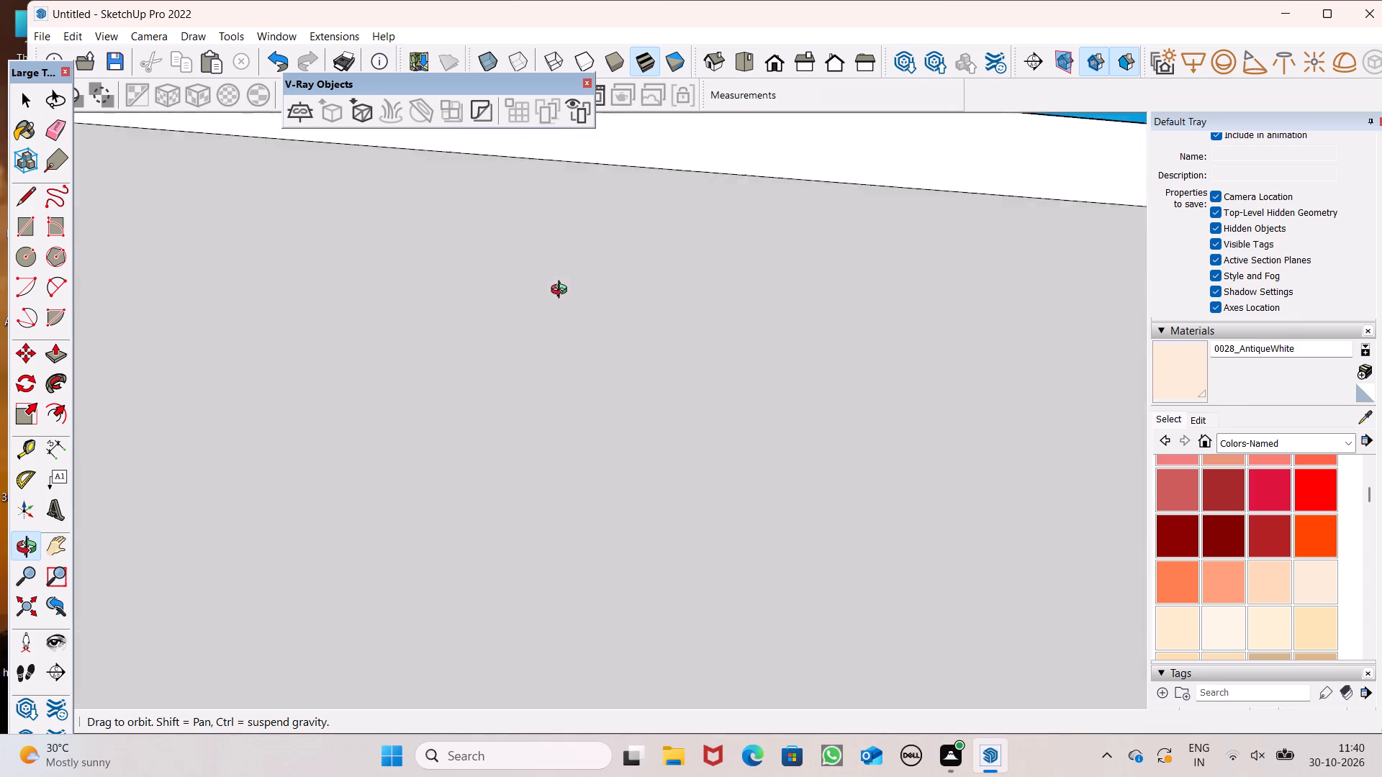
{"action": "middle_click_drag", "start_coordinate": [562, 291], "coordinate": [640, 459]}
{"action": "scroll", "coordinate": [640, 459], "scroll_direction": "up", "scroll_amount": 6}
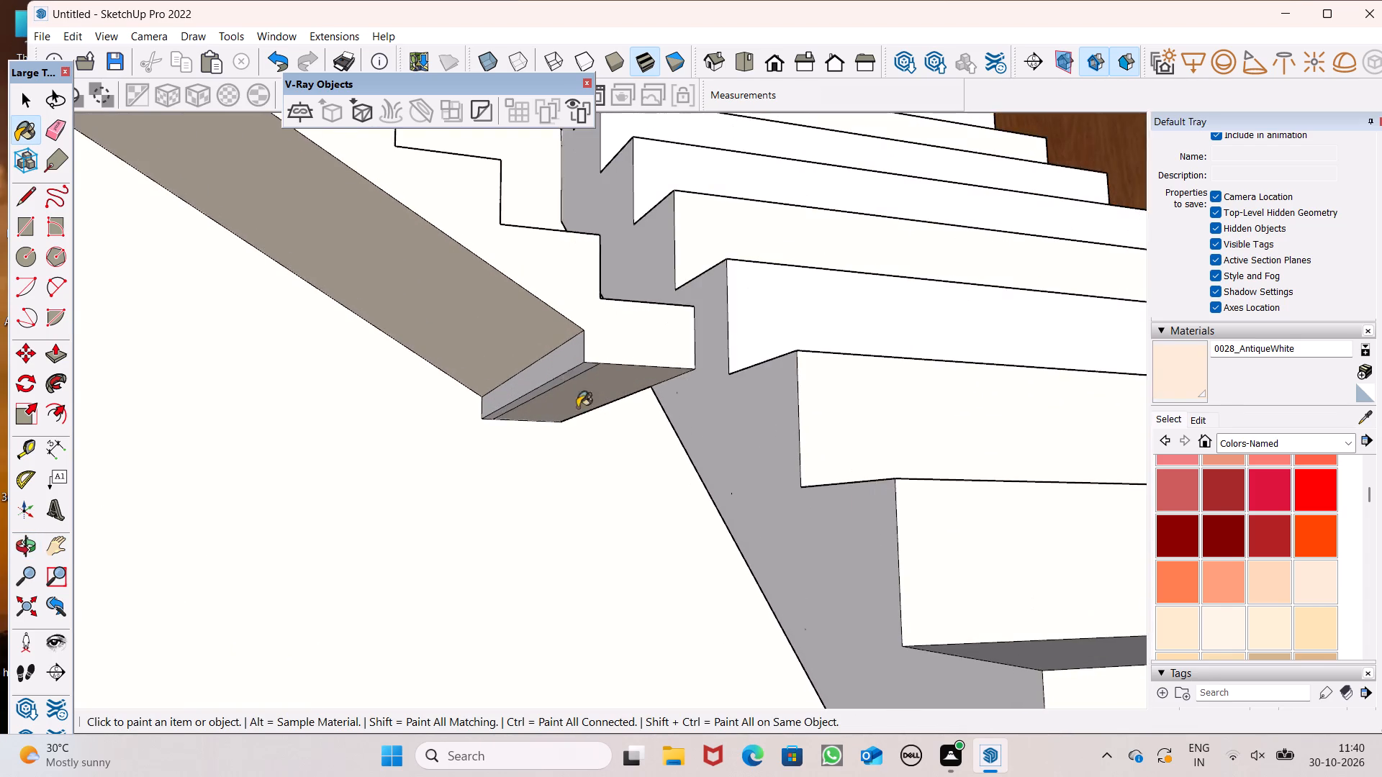
{"action": "scroll", "coordinate": [544, 370], "scroll_direction": "up", "scroll_amount": 6}
{"action": "left_click", "coordinate": [543, 367]}
{"action": "scroll", "coordinate": [576, 382], "scroll_direction": "up", "scroll_amount": 1}
{"action": "middle_click_drag", "start_coordinate": [577, 382], "coordinate": [556, 429]}
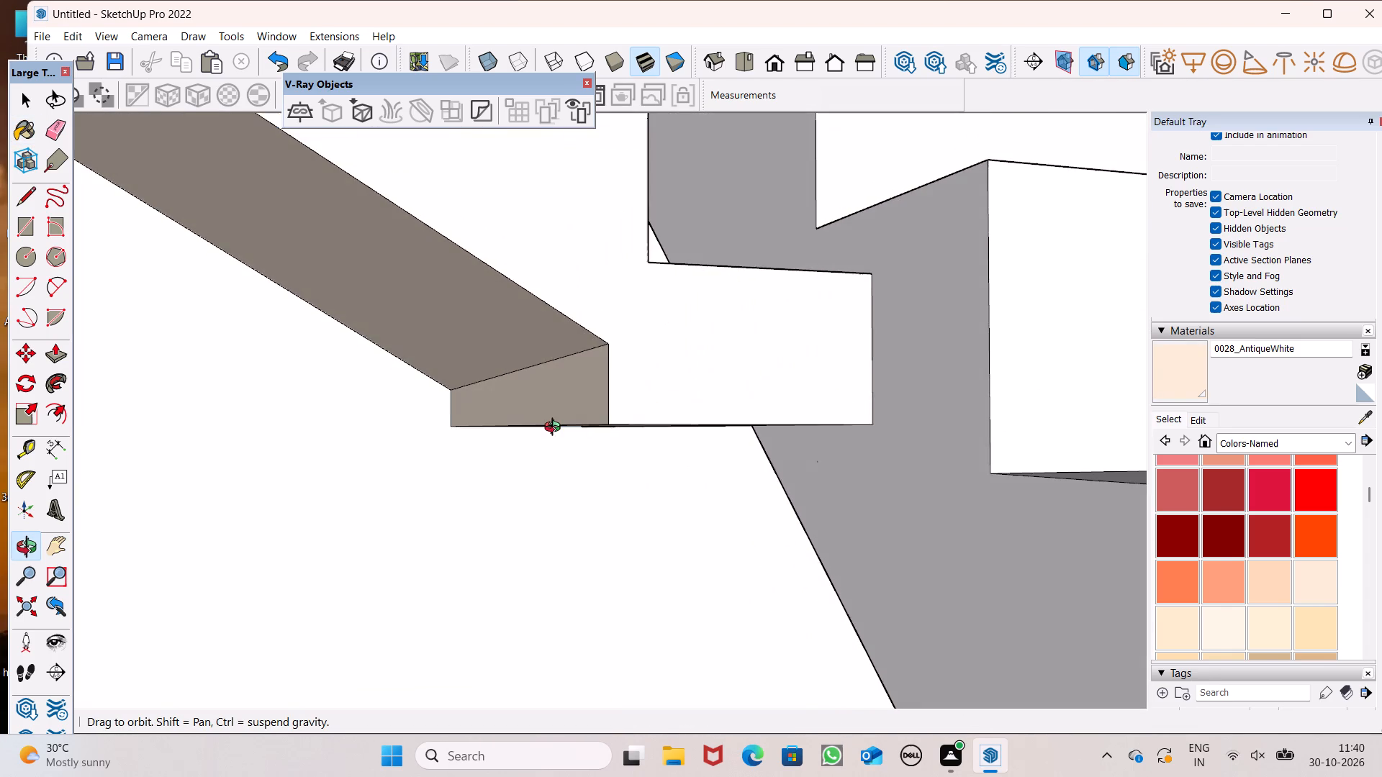
{"action": "middle_click_drag", "start_coordinate": [556, 429], "coordinate": [518, 447]}
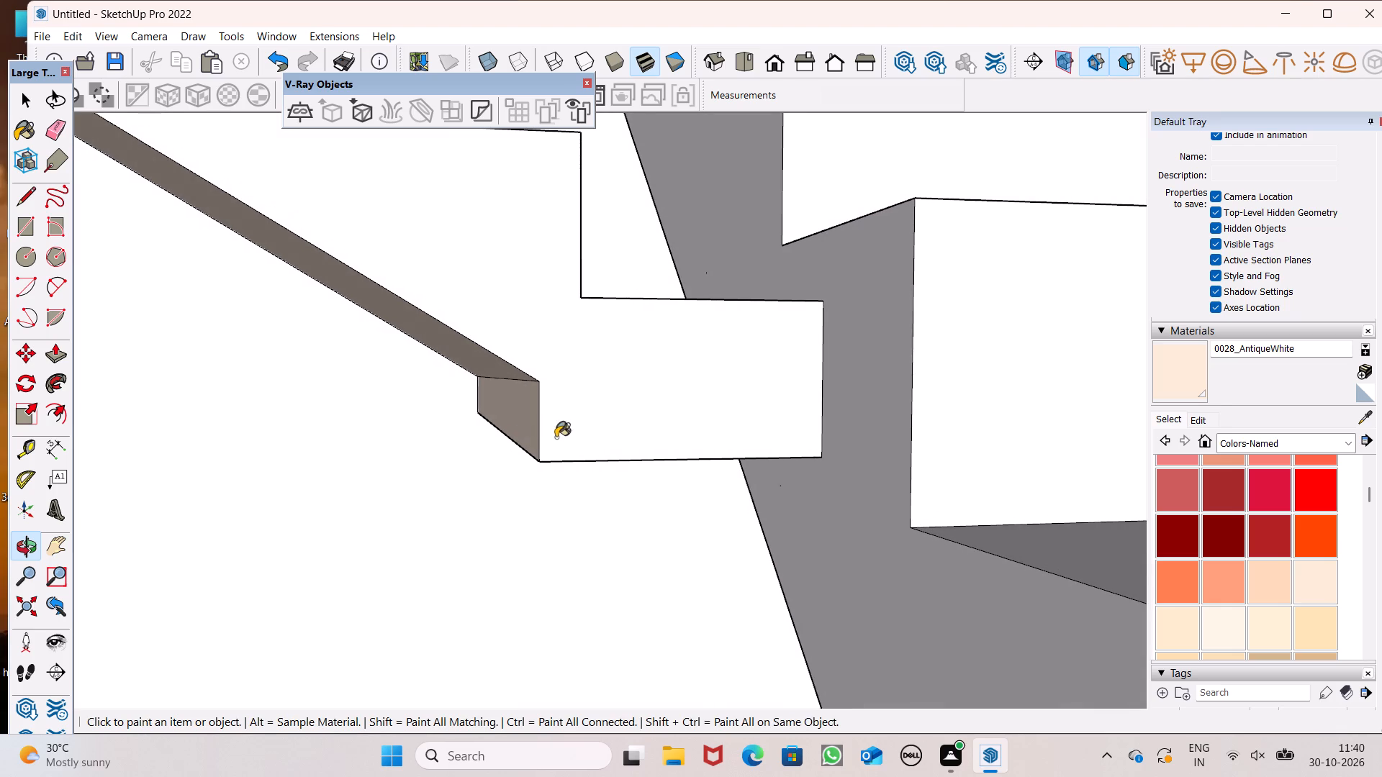
{"action": "left_click", "coordinate": [528, 422]}
{"action": "left_click", "coordinate": [584, 414]}
{"action": "middle_click_drag", "start_coordinate": [608, 466], "coordinate": [595, 336]}
{"action": "left_click_drag", "start_coordinate": [531, 319], "coordinate": [541, 319]}
Continue painting the narrow stair's upper flight with 0028_AntiqueWhite, covering its stepped side and nearby step faces.
{"action": "scroll", "coordinate": [590, 358], "scroll_direction": "down", "scroll_amount": 9}
{"action": "middle_click_drag", "start_coordinate": [603, 404], "coordinate": [620, 459]}
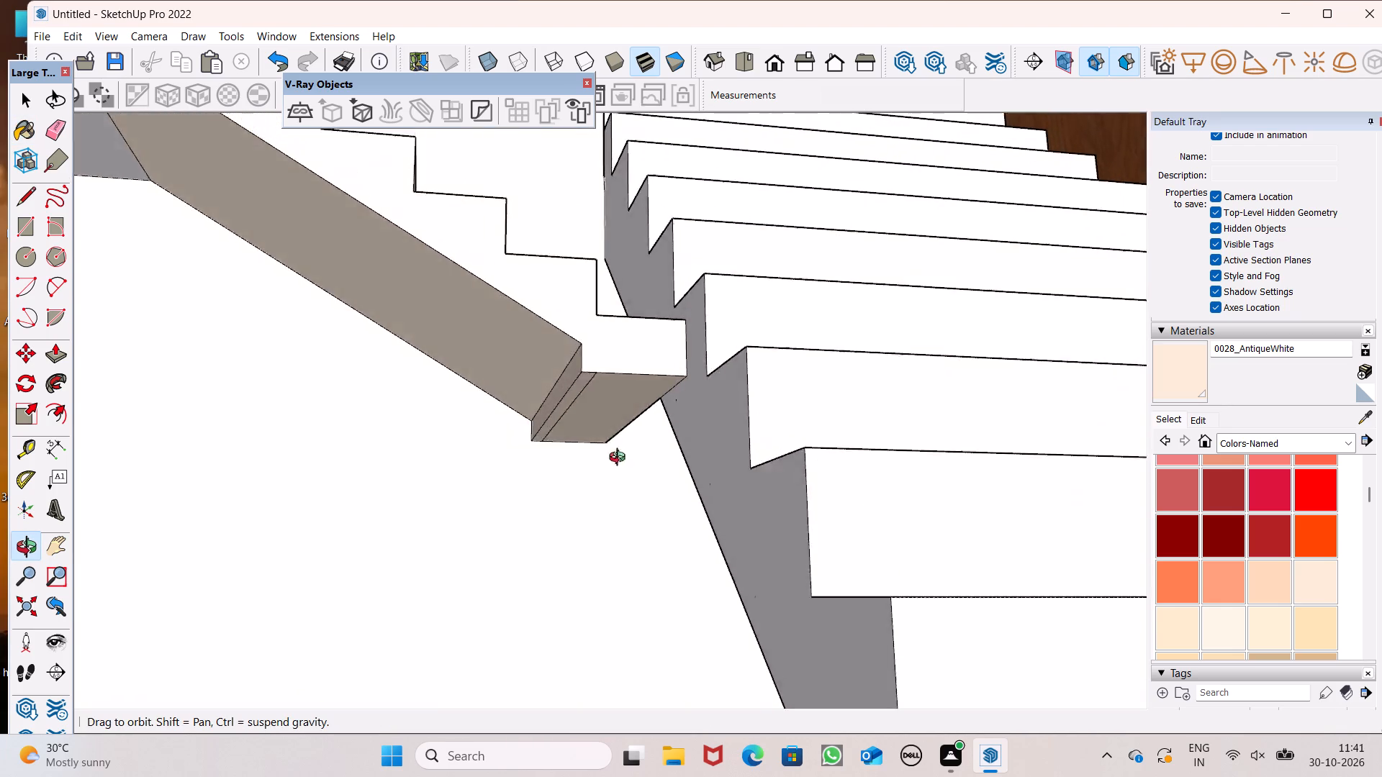
{"action": "middle_click_drag", "start_coordinate": [620, 459], "coordinate": [614, 576]}
{"action": "scroll", "coordinate": [614, 576], "scroll_direction": "down", "scroll_amount": 3}
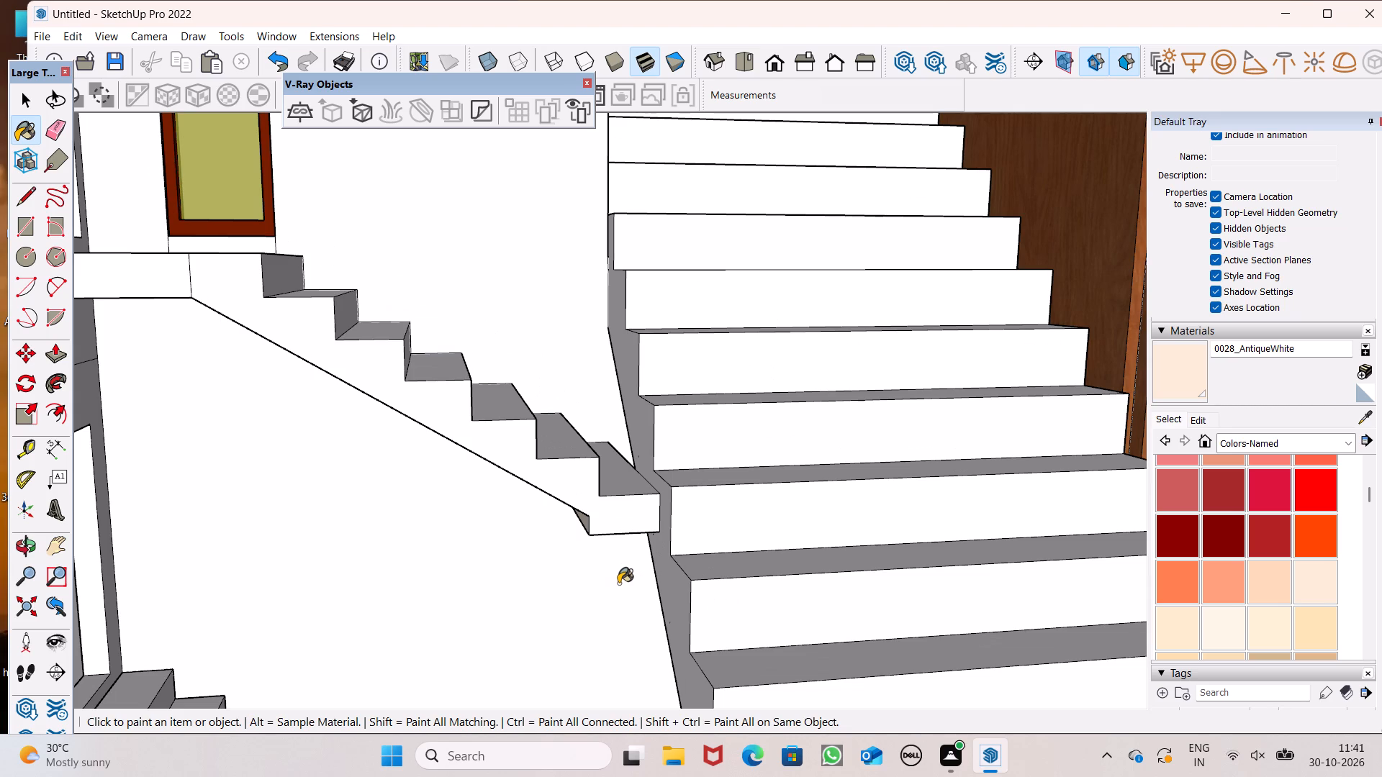
{"action": "scroll", "coordinate": [606, 553], "scroll_direction": "down", "scroll_amount": 5}
{"action": "left_click", "coordinate": [567, 379]}
{"action": "left_click", "coordinate": [505, 466]}
{"action": "scroll", "coordinate": [500, 463], "scroll_direction": "up", "scroll_amount": 6}
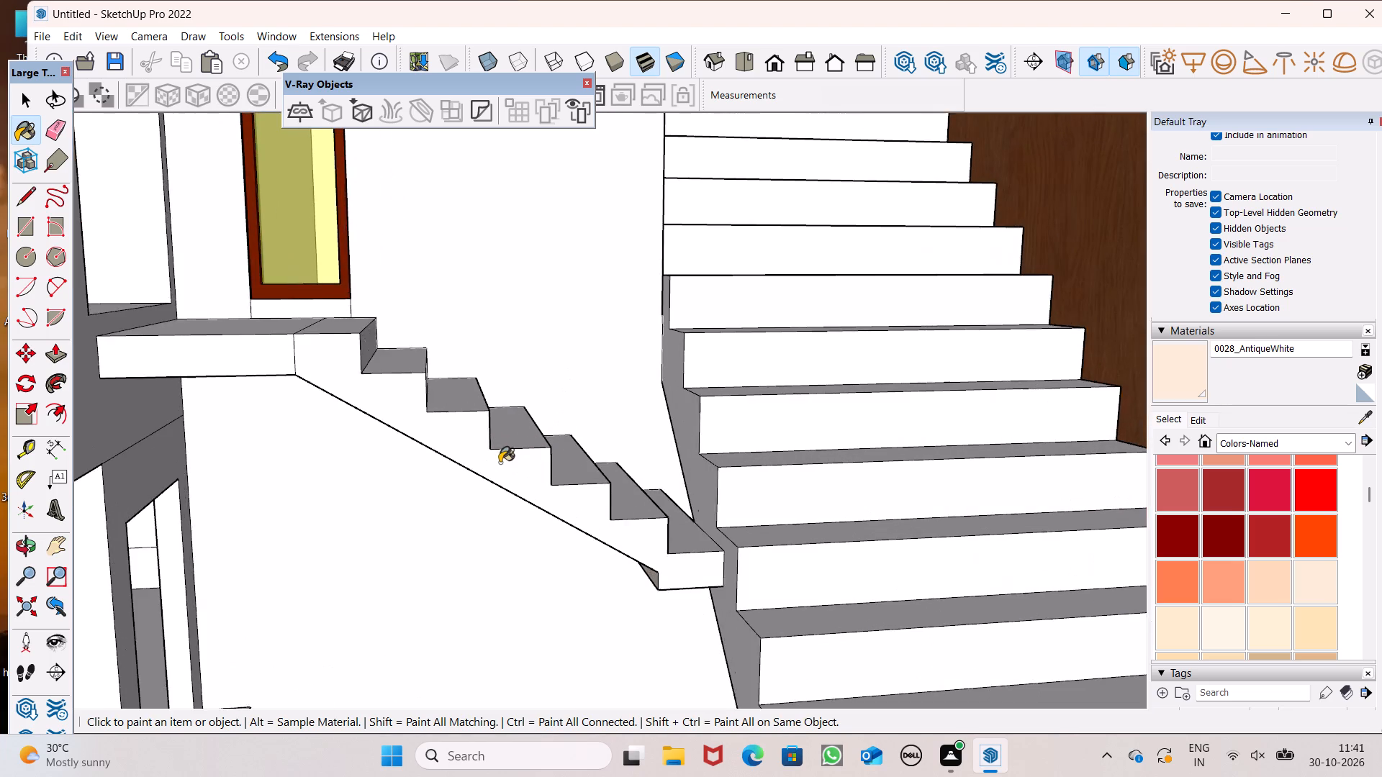
{"action": "left_click", "coordinate": [500, 460]}
{"action": "scroll", "coordinate": [497, 445], "scroll_direction": "down", "scroll_amount": 4}
{"action": "scroll", "coordinate": [481, 432], "scroll_direction": "up", "scroll_amount": 6}
{"action": "left_click", "coordinate": [388, 373]}
Paint the risers and several treads of the narrow stair's upper flight with 0028_AntiqueWhite.
{"action": "middle_click_drag", "start_coordinate": [389, 371], "coordinate": [96, 319]}
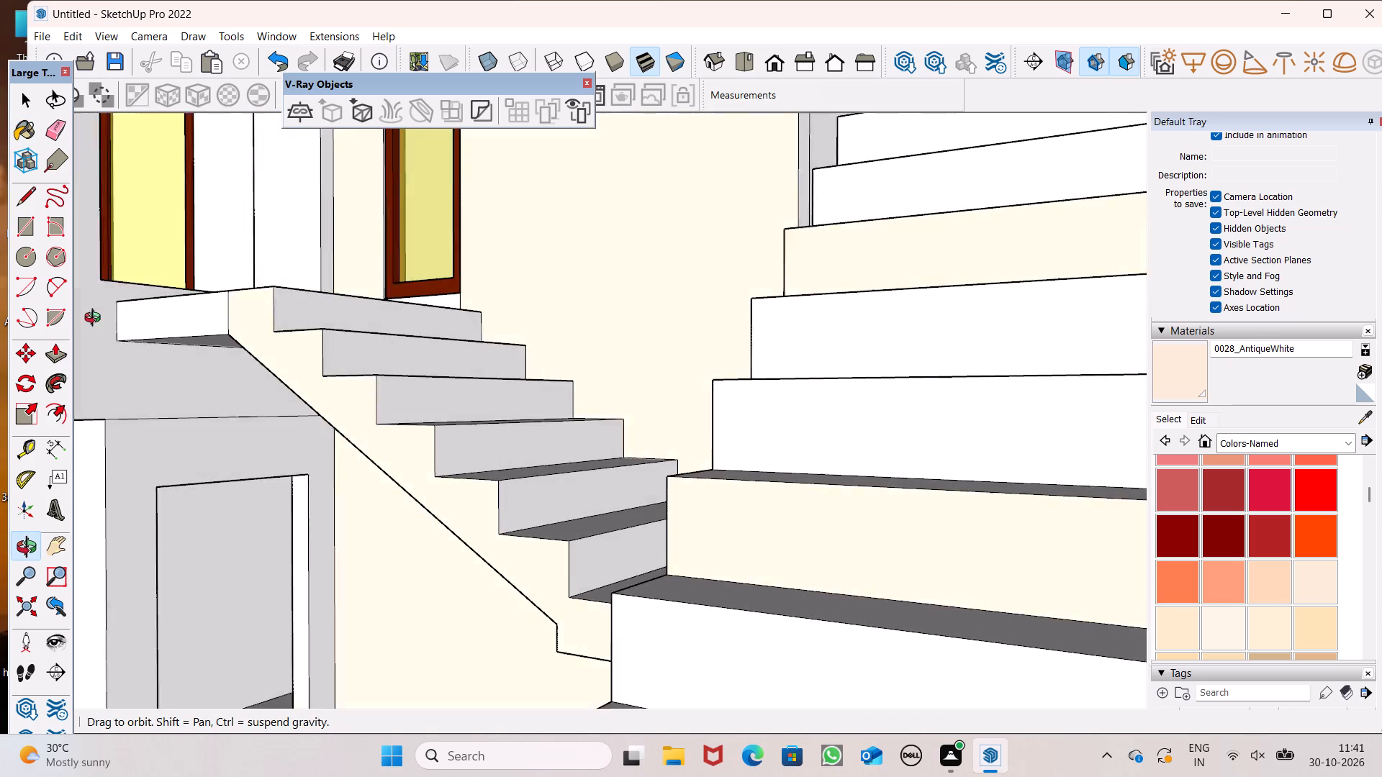
{"action": "middle_click_drag", "start_coordinate": [96, 319], "coordinate": [91, 319]}
{"action": "scroll", "coordinate": [91, 319], "scroll_direction": "up", "scroll_amount": 1}
{"action": "scroll", "coordinate": [212, 324], "scroll_direction": "up", "scroll_amount": 6}
{"action": "left_click_drag", "start_coordinate": [374, 268], "coordinate": [379, 281]}
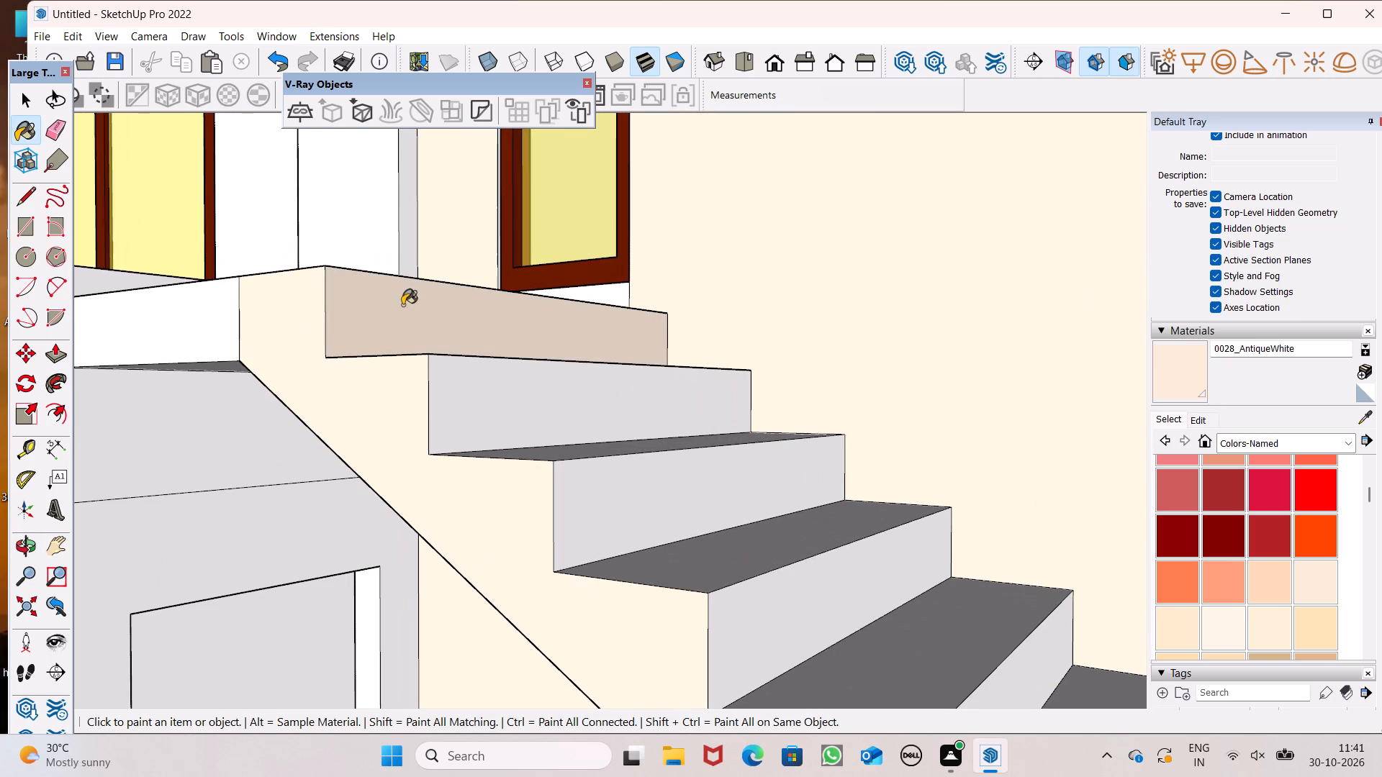
{"action": "left_click", "coordinate": [494, 371]}
{"action": "left_click", "coordinate": [585, 506]}
{"action": "left_click", "coordinate": [722, 556]}
{"action": "left_click", "coordinate": [776, 633]}
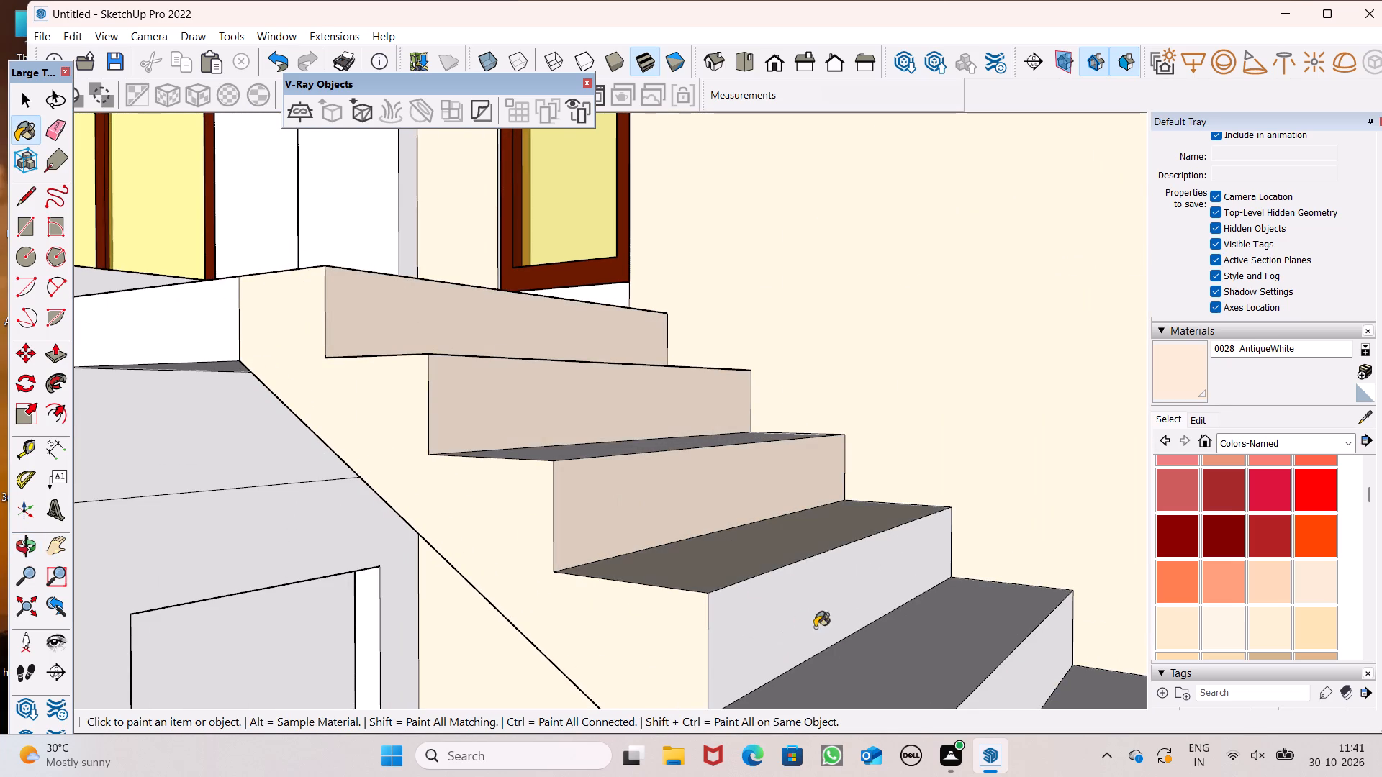
{"action": "left_click_drag", "start_coordinate": [1063, 651], "coordinate": [1050, 649]}
{"action": "left_click", "coordinate": [966, 606]}
{"action": "left_click", "coordinate": [843, 551]}
{"action": "left_click", "coordinate": [745, 518]}
{"action": "left_click_drag", "start_coordinate": [751, 539], "coordinate": [756, 553]}
{"action": "left_click", "coordinate": [758, 554]}
{"action": "left_click", "coordinate": [588, 442]}
Paint the upper flight's topmost treads and the landing's top and front edge with 0028_AntiqueWhite.
{"action": "scroll", "coordinate": [586, 442], "scroll_direction": "down", "scroll_amount": 8}
{"action": "middle_click_drag", "start_coordinate": [546, 422], "coordinate": [554, 434]}
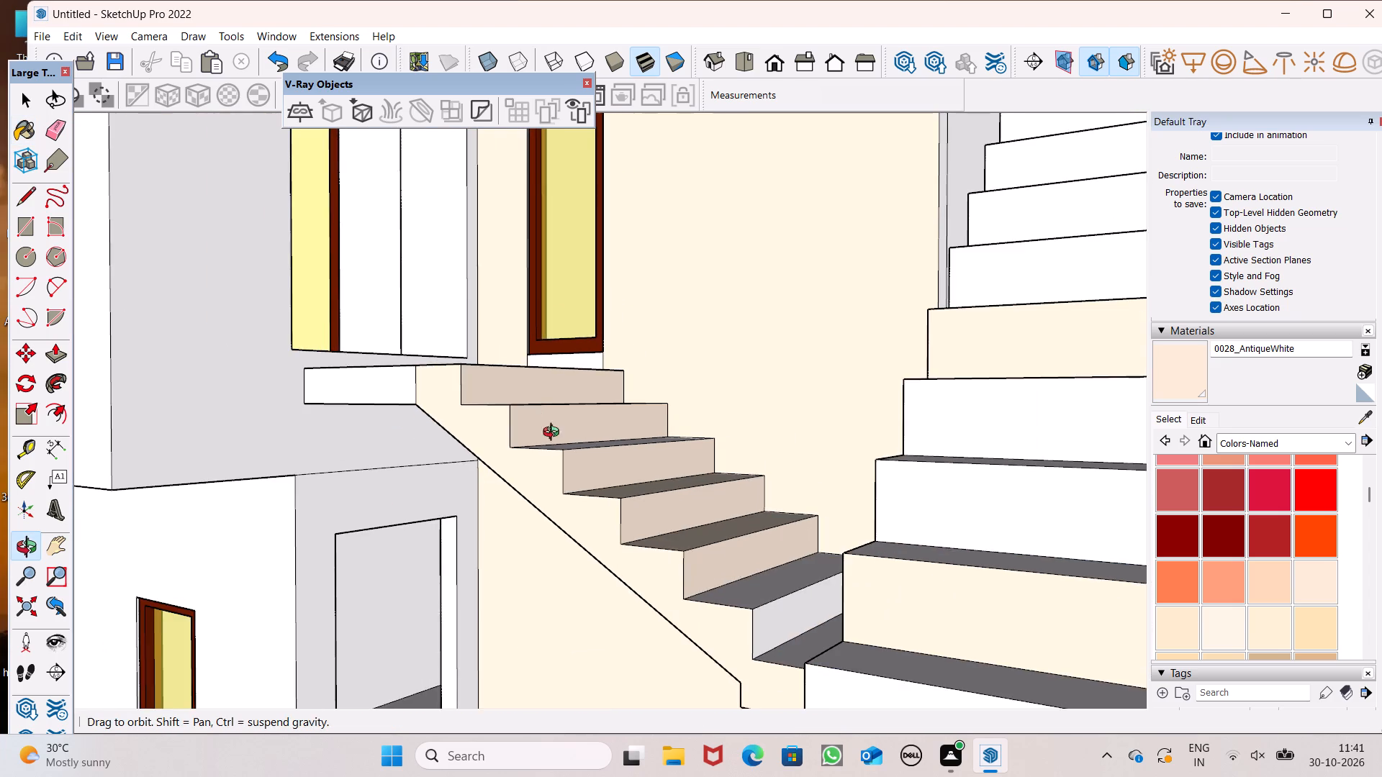
{"action": "middle_click_drag", "start_coordinate": [554, 434], "coordinate": [768, 667]}
{"action": "scroll", "coordinate": [768, 667], "scroll_direction": "up", "scroll_amount": 1}
{"action": "scroll", "coordinate": [672, 532], "scroll_direction": "up", "scroll_amount": 4}
{"action": "left_click", "coordinate": [651, 522]}
{"action": "left_click", "coordinate": [515, 481]}
{"action": "left_click", "coordinate": [371, 410]}
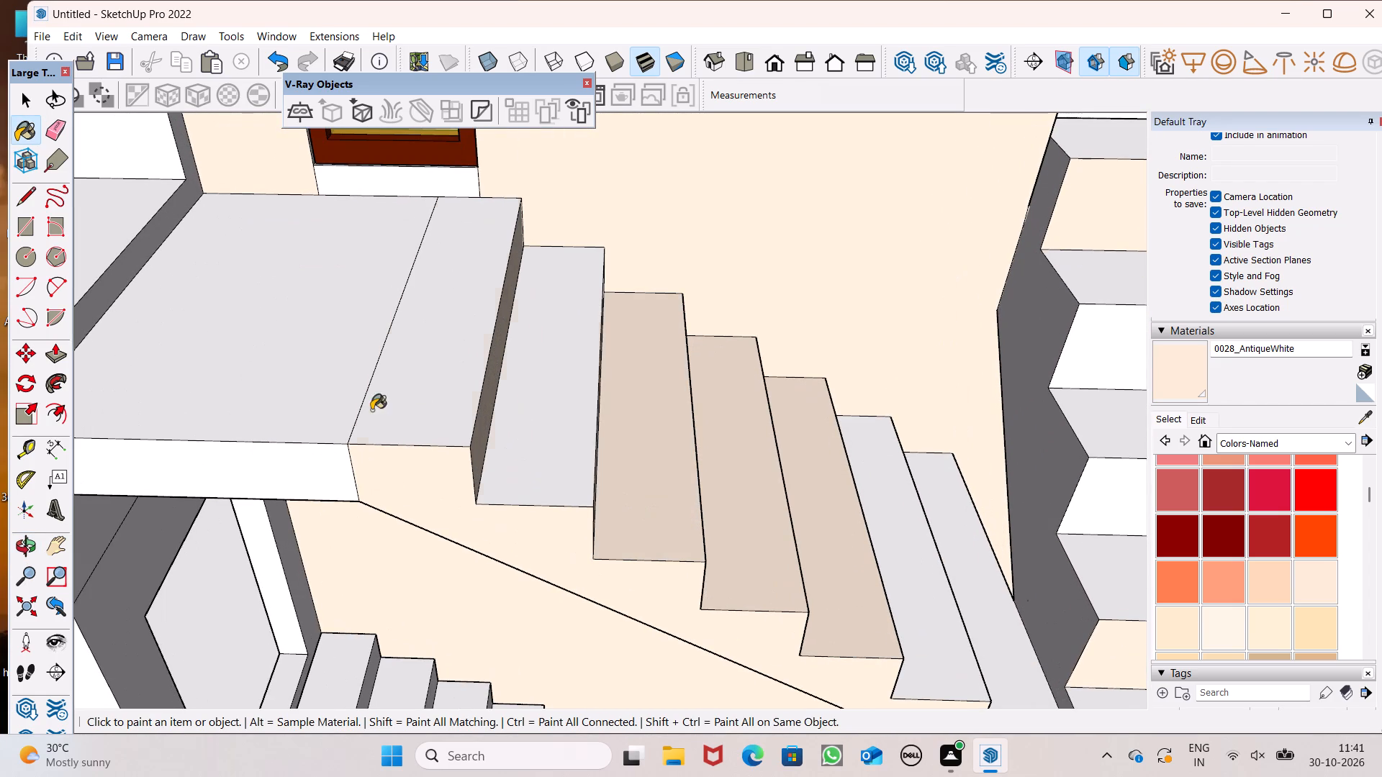
{"action": "left_click_drag", "start_coordinate": [239, 406], "coordinate": [248, 406]}
{"action": "left_click", "coordinate": [286, 480]}
Paint the underside of the narrow stair's landing with 0028_AntiqueWhite.
{"action": "scroll", "coordinate": [302, 427], "scroll_direction": "down", "scroll_amount": 6}
{"action": "middle_click_drag", "start_coordinate": [354, 386], "coordinate": [364, 267]}
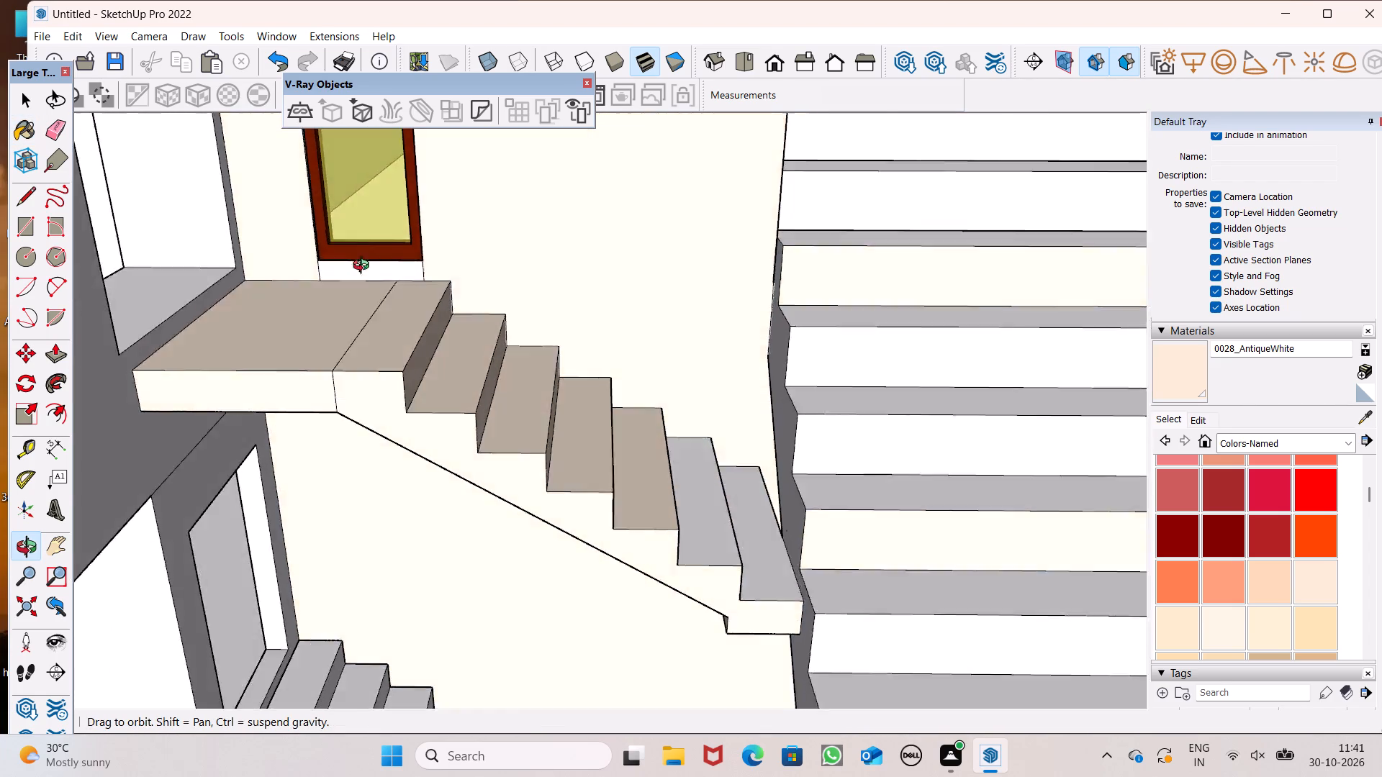
{"action": "middle_click_drag", "start_coordinate": [364, 267], "coordinate": [379, 101]}
{"action": "scroll", "coordinate": [430, 280], "scroll_direction": "up", "scroll_amount": 6}
{"action": "middle_click_drag", "start_coordinate": [459, 349], "coordinate": [546, 208]}
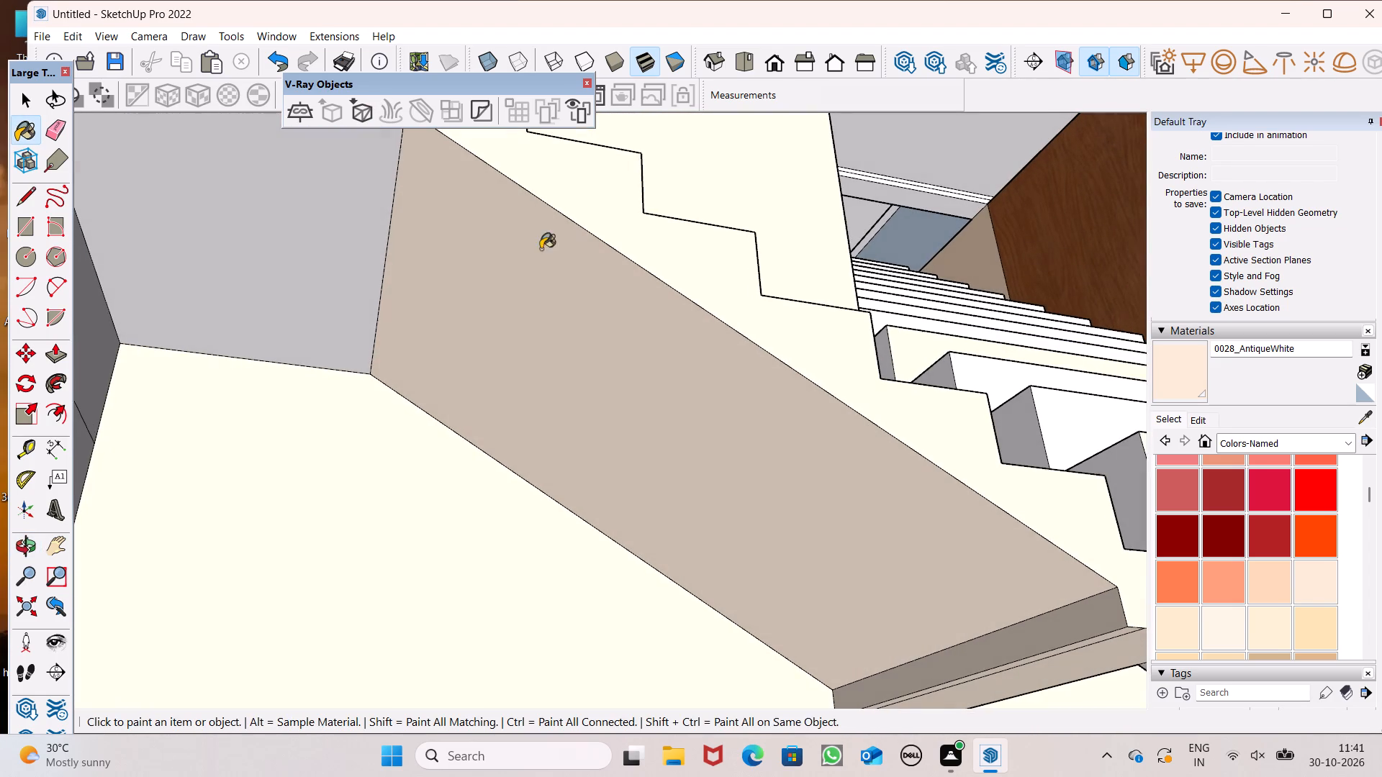
{"action": "left_click", "coordinate": [361, 228]}
Paint the two lowest treads of the narrow stair's upper flight with 0028_AntiqueWhite.
{"action": "scroll", "coordinate": [384, 322], "scroll_direction": "down", "scroll_amount": 4}
{"action": "middle_click_drag", "start_coordinate": [389, 330], "coordinate": [345, 453]}
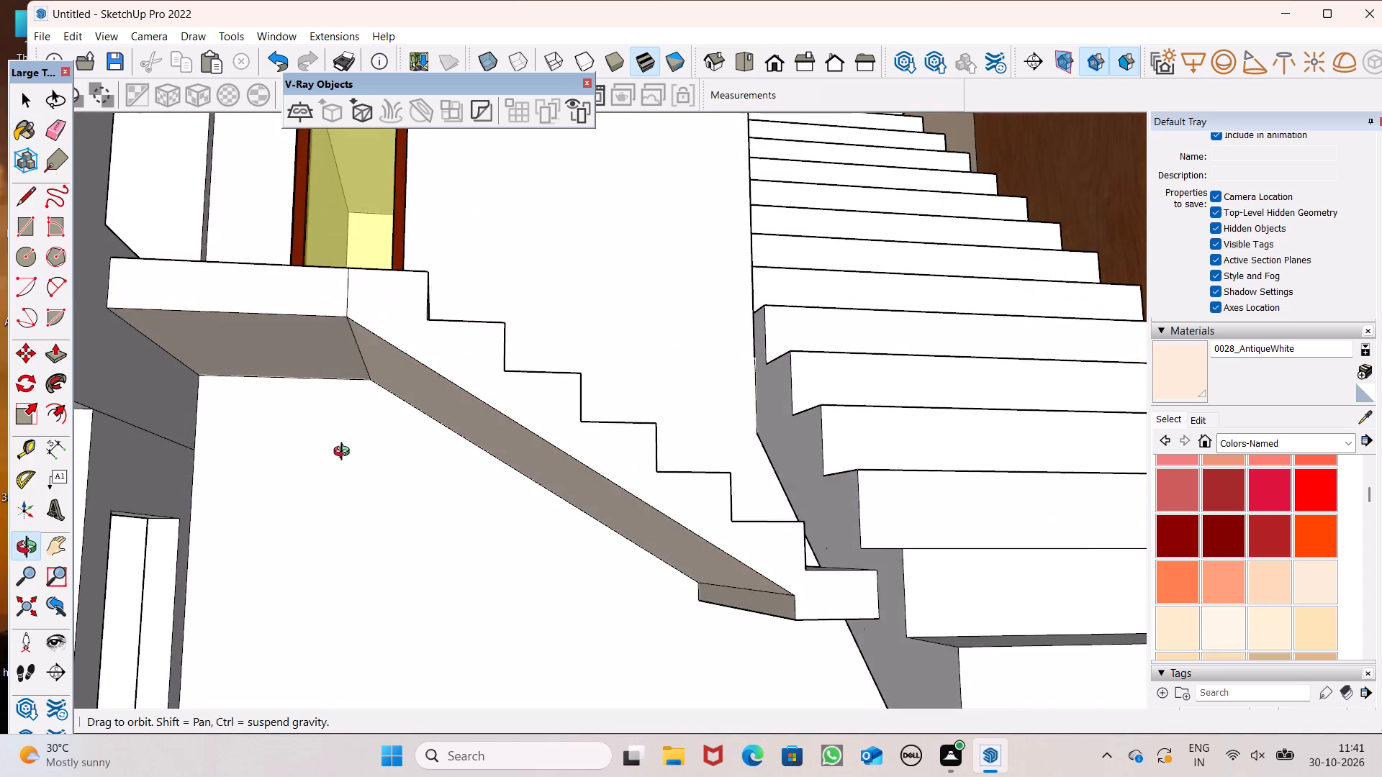
{"action": "middle_click_drag", "start_coordinate": [345, 453], "coordinate": [289, 619]}
{"action": "left_click", "coordinate": [483, 550]}
{"action": "middle_click_drag", "start_coordinate": [417, 512], "coordinate": [367, 529]}
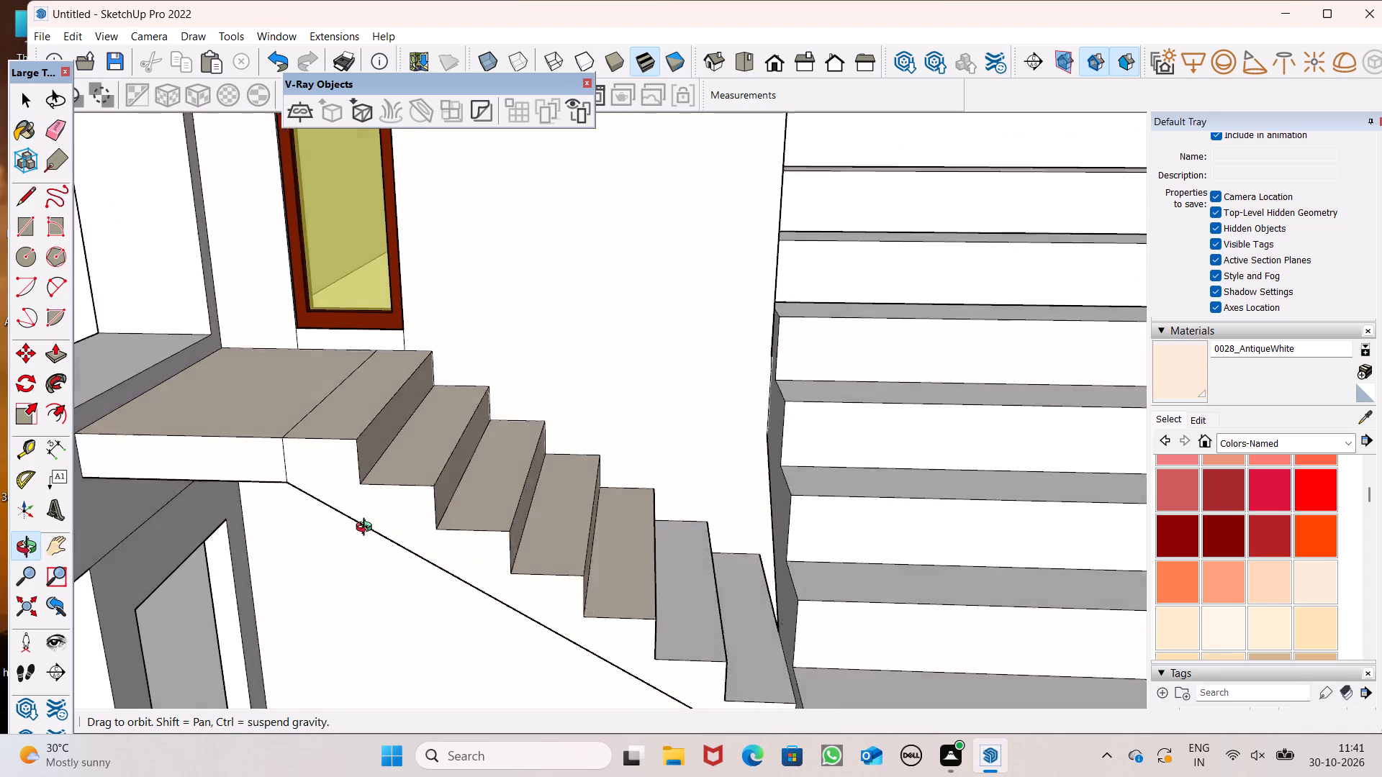
{"action": "middle_click_drag", "start_coordinate": [367, 529], "coordinate": [164, 554]}
{"action": "scroll", "coordinate": [530, 367], "scroll_direction": "down", "scroll_amount": 7}
{"action": "middle_click_drag", "start_coordinate": [554, 426], "coordinate": [872, 560]}
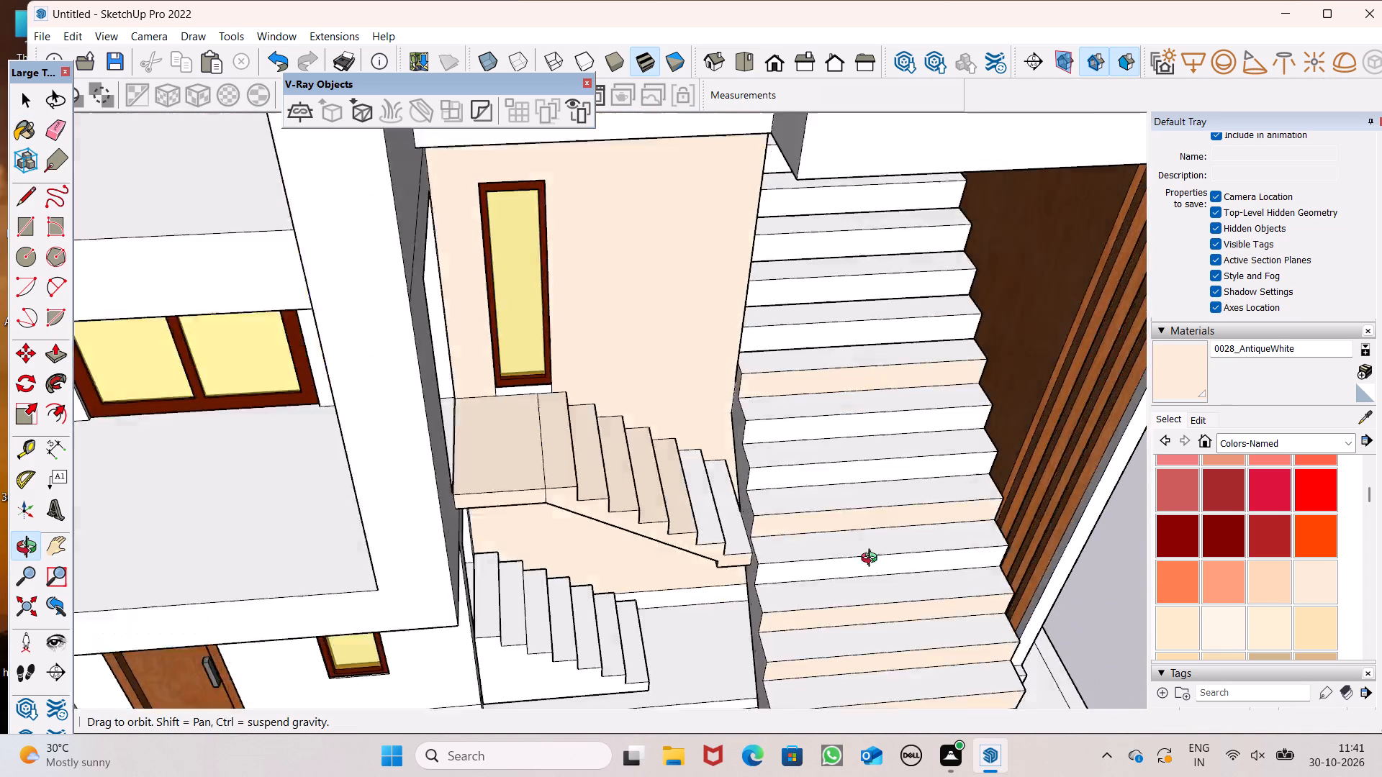
{"action": "middle_click_drag", "start_coordinate": [872, 560], "coordinate": [898, 557]}
{"action": "scroll", "coordinate": [840, 448], "scroll_direction": "down", "scroll_amount": 3}
{"action": "scroll", "coordinate": [810, 482], "scroll_direction": "up", "scroll_amount": 7}
{"action": "scroll", "coordinate": [736, 447], "scroll_direction": "up", "scroll_amount": 7}
{"action": "left_click", "coordinate": [733, 445]}
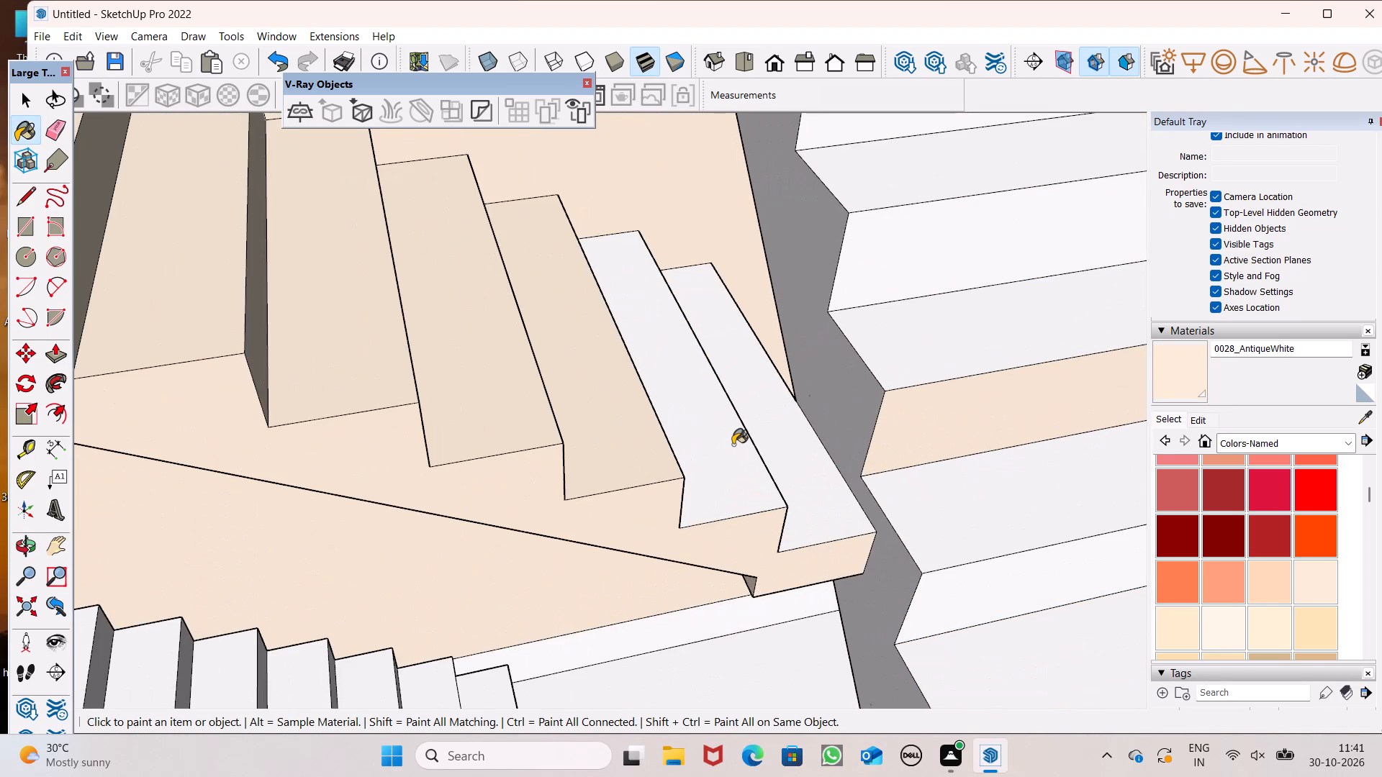
{"action": "left_click", "coordinate": [789, 467]}
From below, paint the unpainted faces beside the upper flight's lower end, including the large dark underside, with 0028_AntiqueWhite.
{"action": "middle_click_drag", "start_coordinate": [819, 592], "coordinate": [795, 214]}
{"action": "scroll", "coordinate": [798, 228], "scroll_direction": "up", "scroll_amount": 1}
{"action": "left_click", "coordinate": [743, 263]}
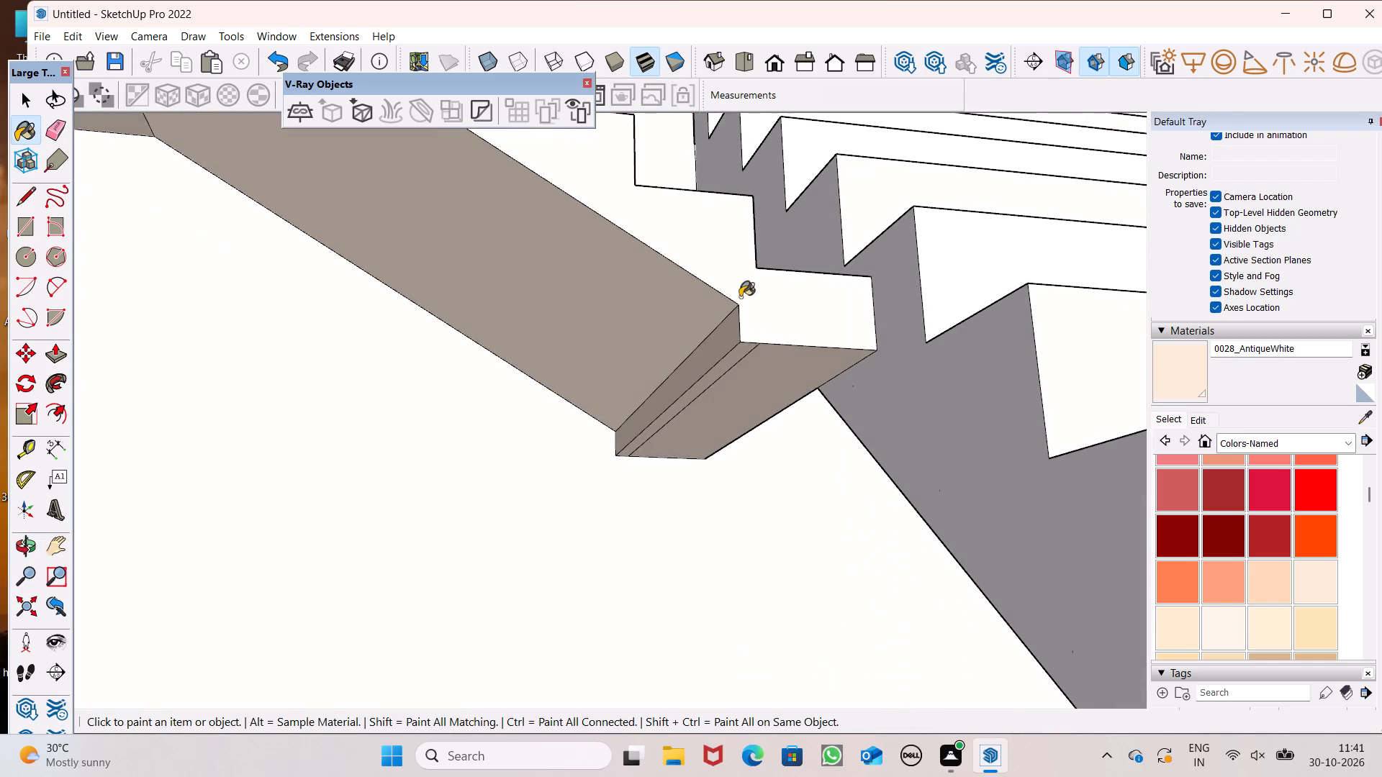
{"action": "middle_click_drag", "start_coordinate": [764, 350], "coordinate": [397, 106]}
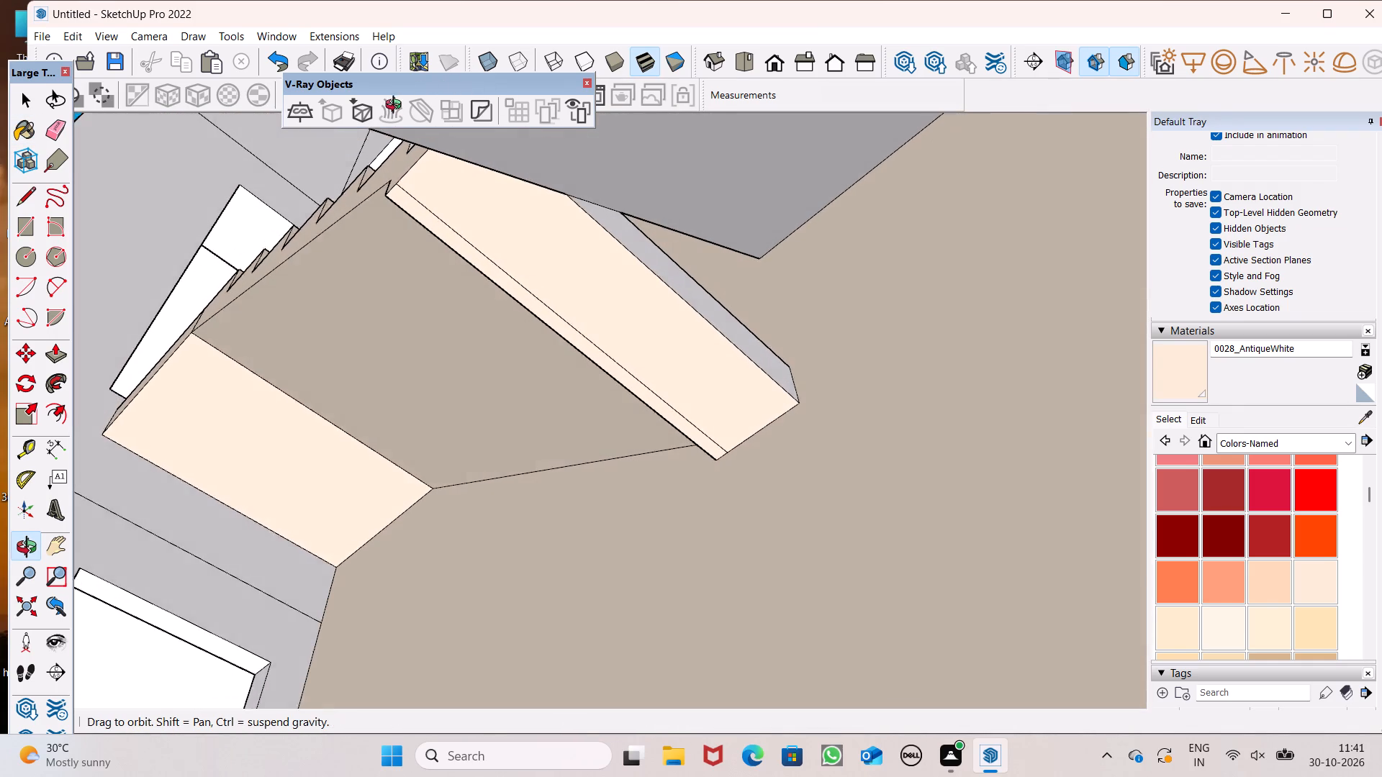
{"action": "middle_click_drag", "start_coordinate": [397, 106], "coordinate": [394, 109]}
{"action": "scroll", "coordinate": [395, 107], "scroll_direction": "up", "scroll_amount": 1}
{"action": "left_click", "coordinate": [560, 150]}
{"action": "left_click", "coordinate": [645, 254]}
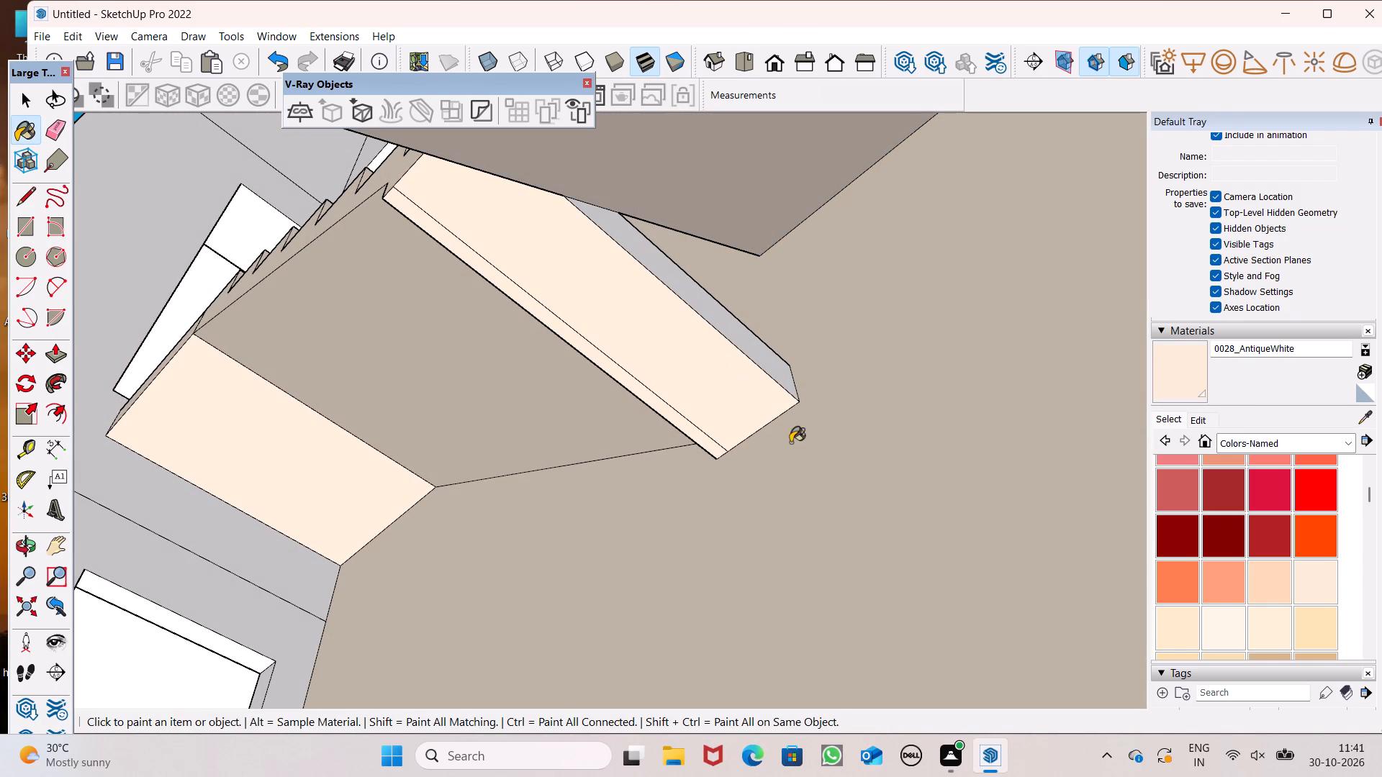
Paint the stepped side face of the wide outer staircase with 0028_AntiqueWhite.
{"action": "middle_click_drag", "start_coordinate": [795, 450], "coordinate": [1355, 650]}
{"action": "scroll", "coordinate": [1350, 653], "scroll_direction": "up", "scroll_amount": 1}
{"action": "scroll", "coordinate": [797, 635], "scroll_direction": "down", "scroll_amount": 6}
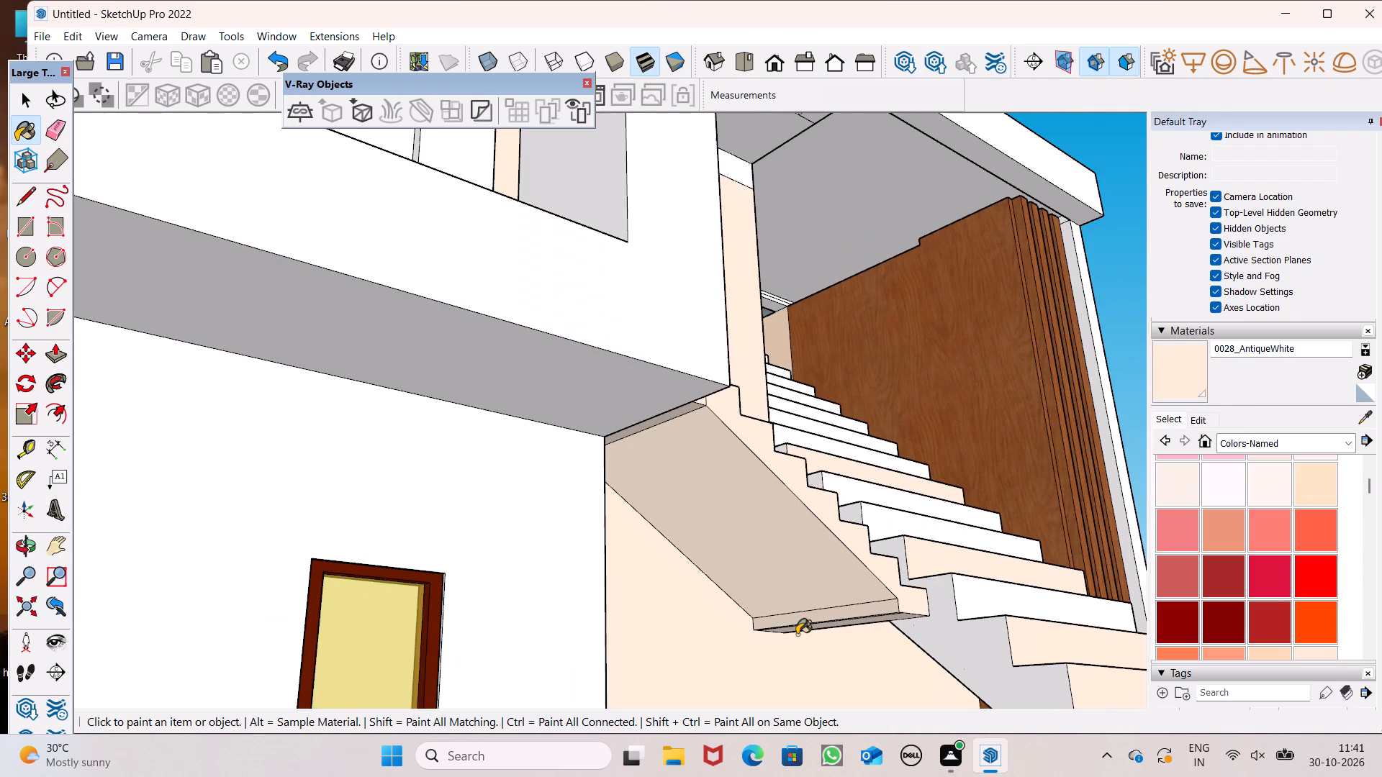
{"action": "middle_click_drag", "start_coordinate": [809, 625], "coordinate": [694, 731]}
{"action": "scroll", "coordinate": [741, 620], "scroll_direction": "up", "scroll_amount": 6}
{"action": "left_click", "coordinate": [820, 537]}
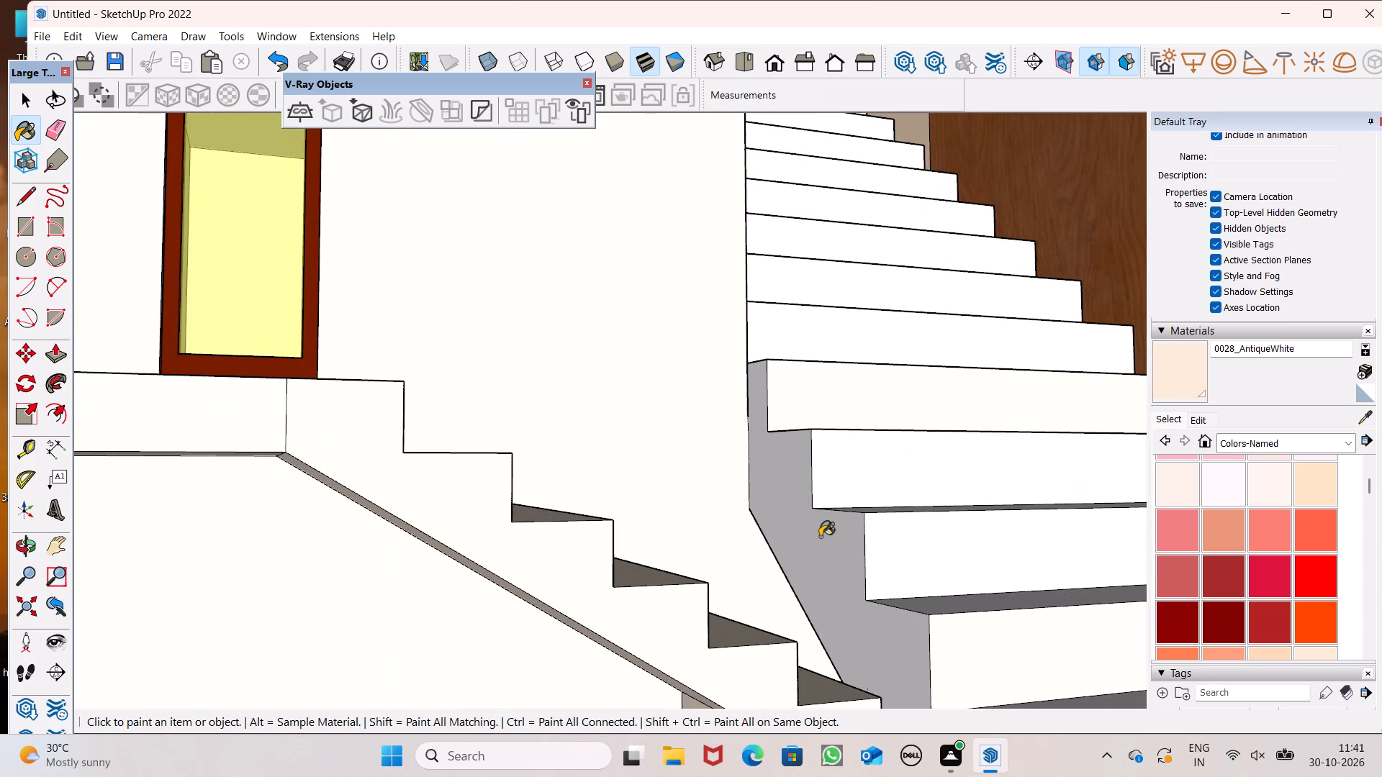
Paint the remaining white risers and an adjacent tread around the middle of the wide outer staircase with 0028_AntiqueWhite.
{"action": "middle_click_drag", "start_coordinate": [864, 576], "coordinate": [996, 700]}
{"action": "scroll", "coordinate": [996, 700], "scroll_direction": "up", "scroll_amount": 1}
{"action": "left_click", "coordinate": [837, 422]}
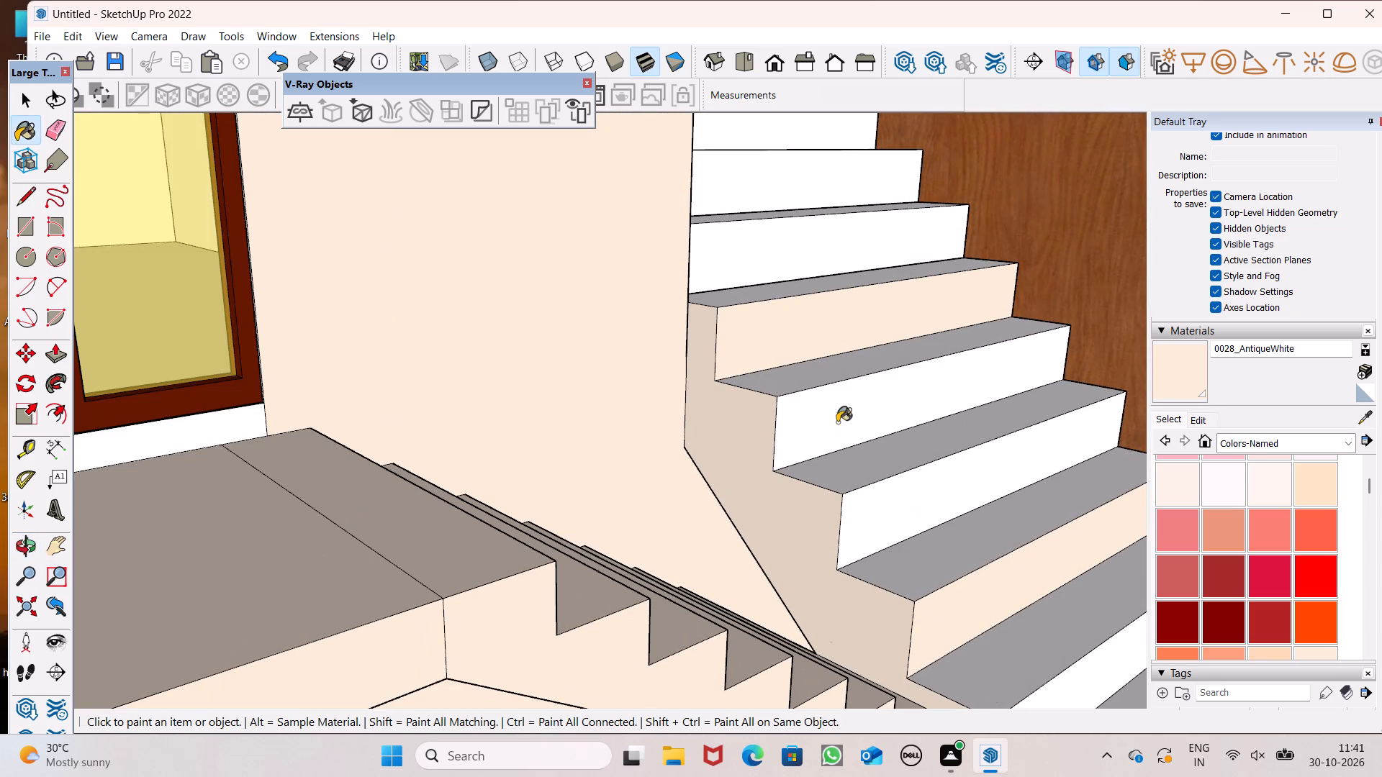
{"action": "left_click", "coordinate": [862, 458]}
{"action": "left_click", "coordinate": [896, 490]}
{"action": "left_click", "coordinate": [787, 255]}
{"action": "left_click", "coordinate": [746, 193]}
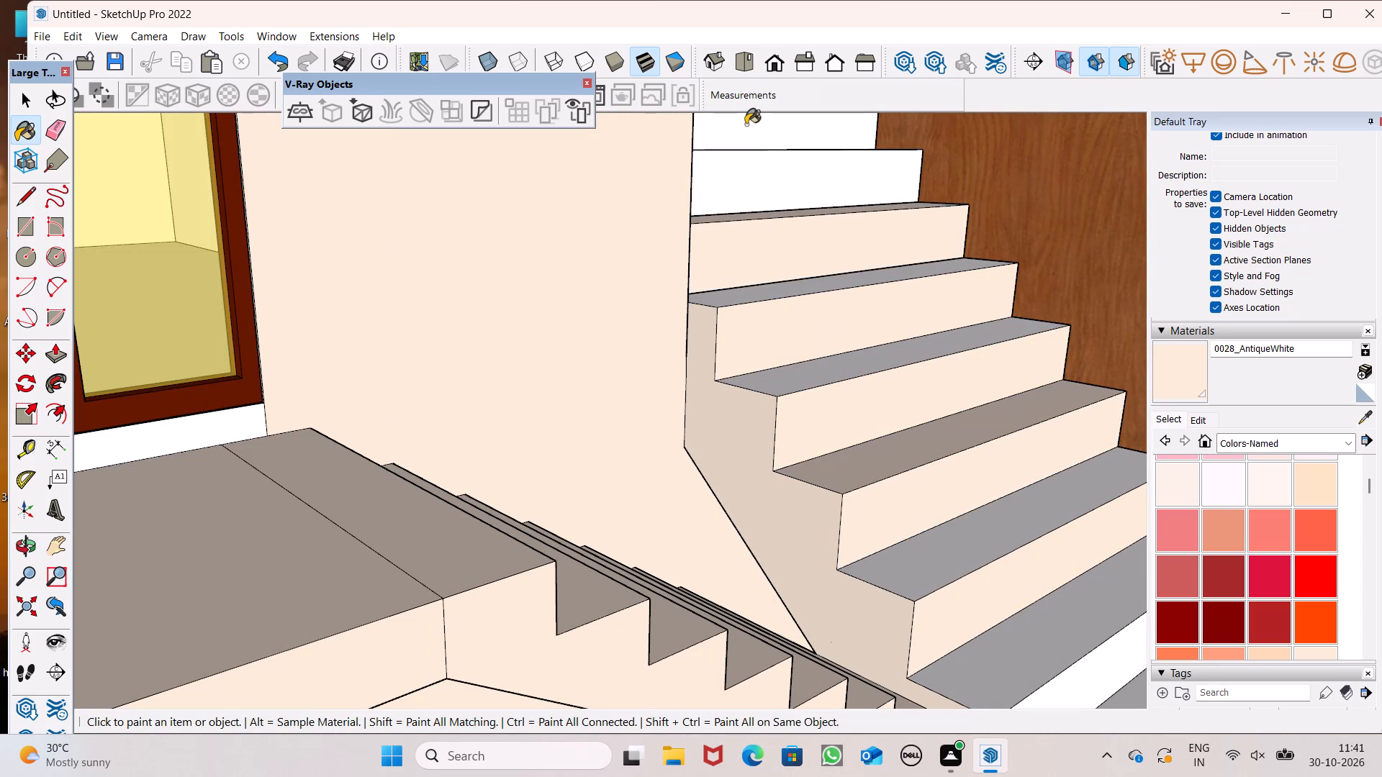
{"action": "left_click", "coordinate": [746, 124]}
Paint the grey treads and the leftover white riser in the middle of the wide outer staircase with 0028_AntiqueWhite.
{"action": "scroll", "coordinate": [733, 335], "scroll_direction": "down", "scroll_amount": 6}
{"action": "middle_click_drag", "start_coordinate": [729, 409], "coordinate": [600, 478]}
{"action": "scroll", "coordinate": [600, 478], "scroll_direction": "up", "scroll_amount": 1}
{"action": "scroll", "coordinate": [598, 480], "scroll_direction": "down", "scroll_amount": 6}
{"action": "scroll", "coordinate": [746, 501], "scroll_direction": "up", "scroll_amount": 3}
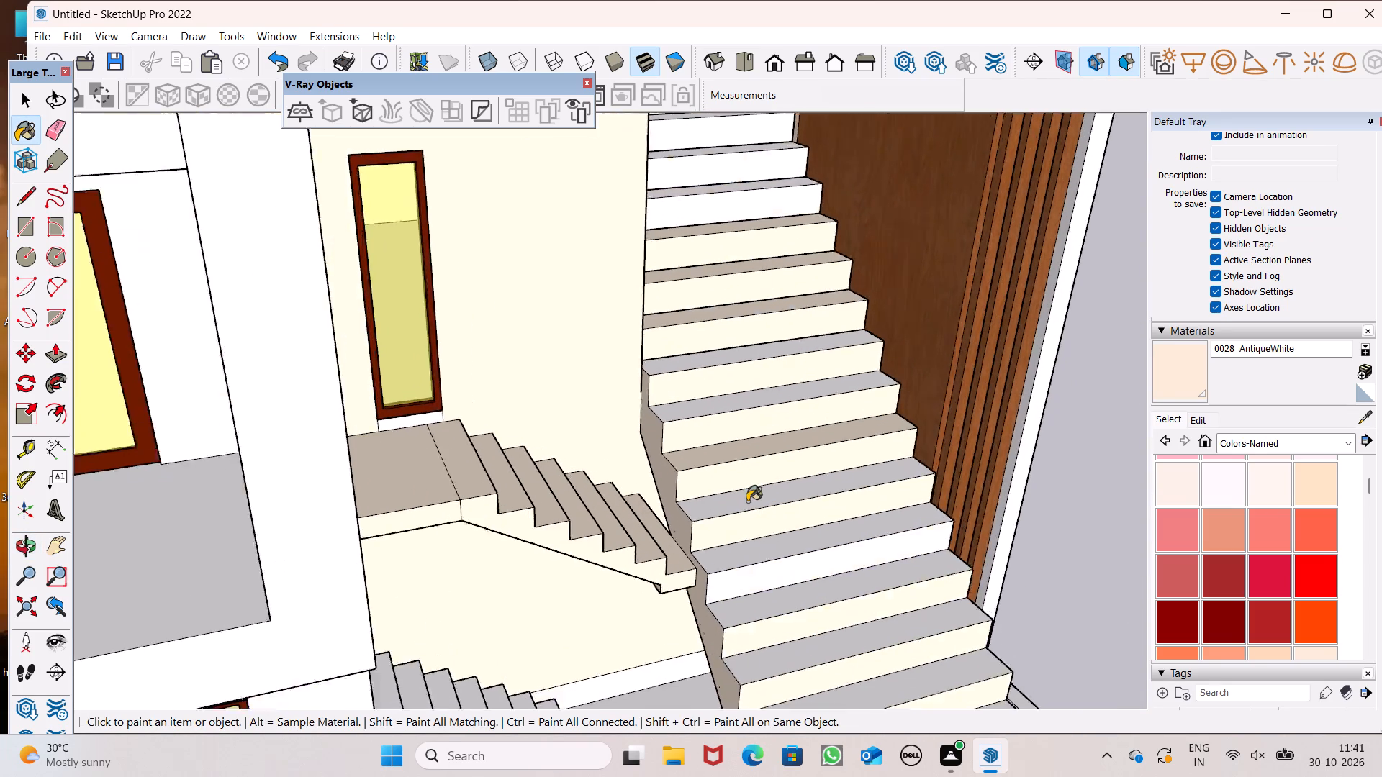
{"action": "scroll", "coordinate": [747, 501], "scroll_direction": "up", "scroll_amount": 3}
{"action": "left_click", "coordinate": [686, 347]}
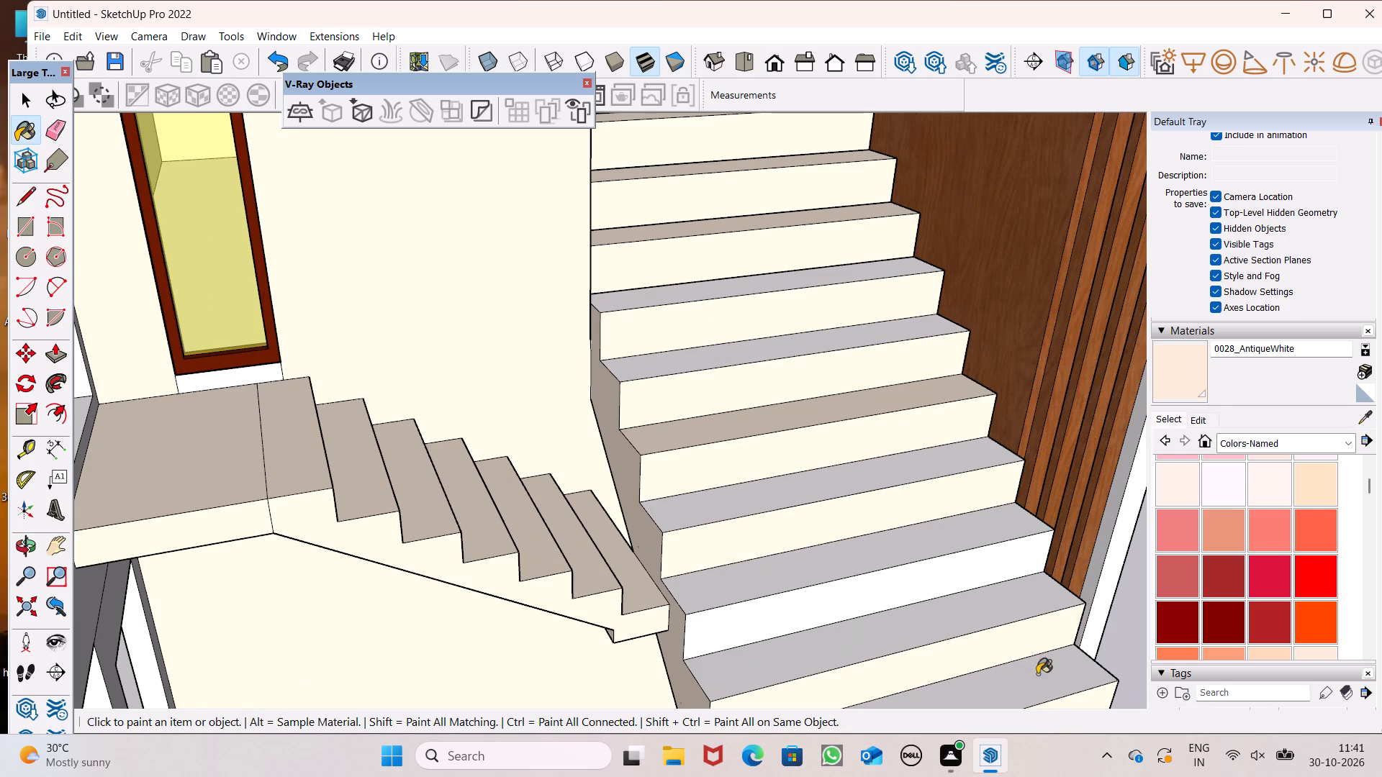
{"action": "left_click", "coordinate": [742, 581]}
{"action": "left_click", "coordinate": [777, 617]}
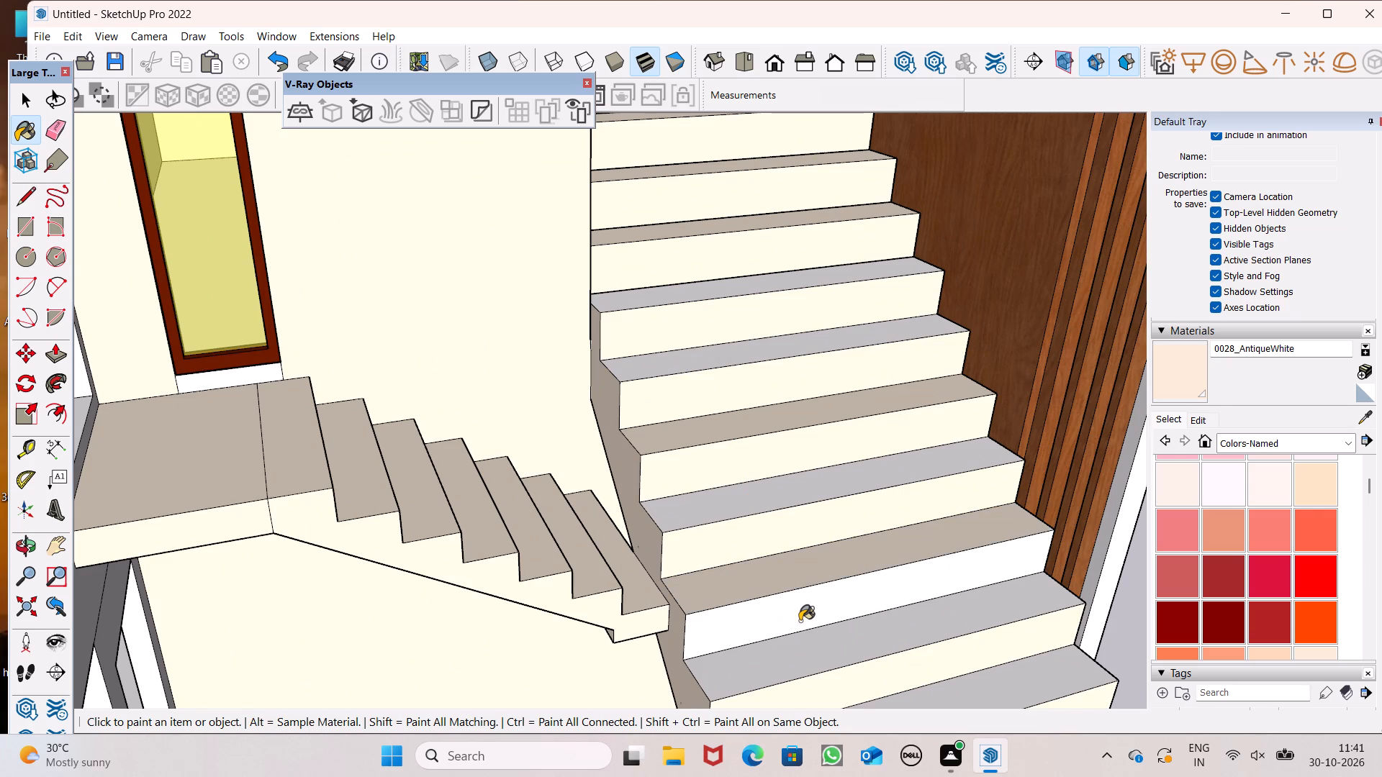
{"action": "left_click", "coordinate": [718, 506]}
{"action": "left_click", "coordinate": [677, 355]}
{"action": "left_click", "coordinate": [668, 294]}
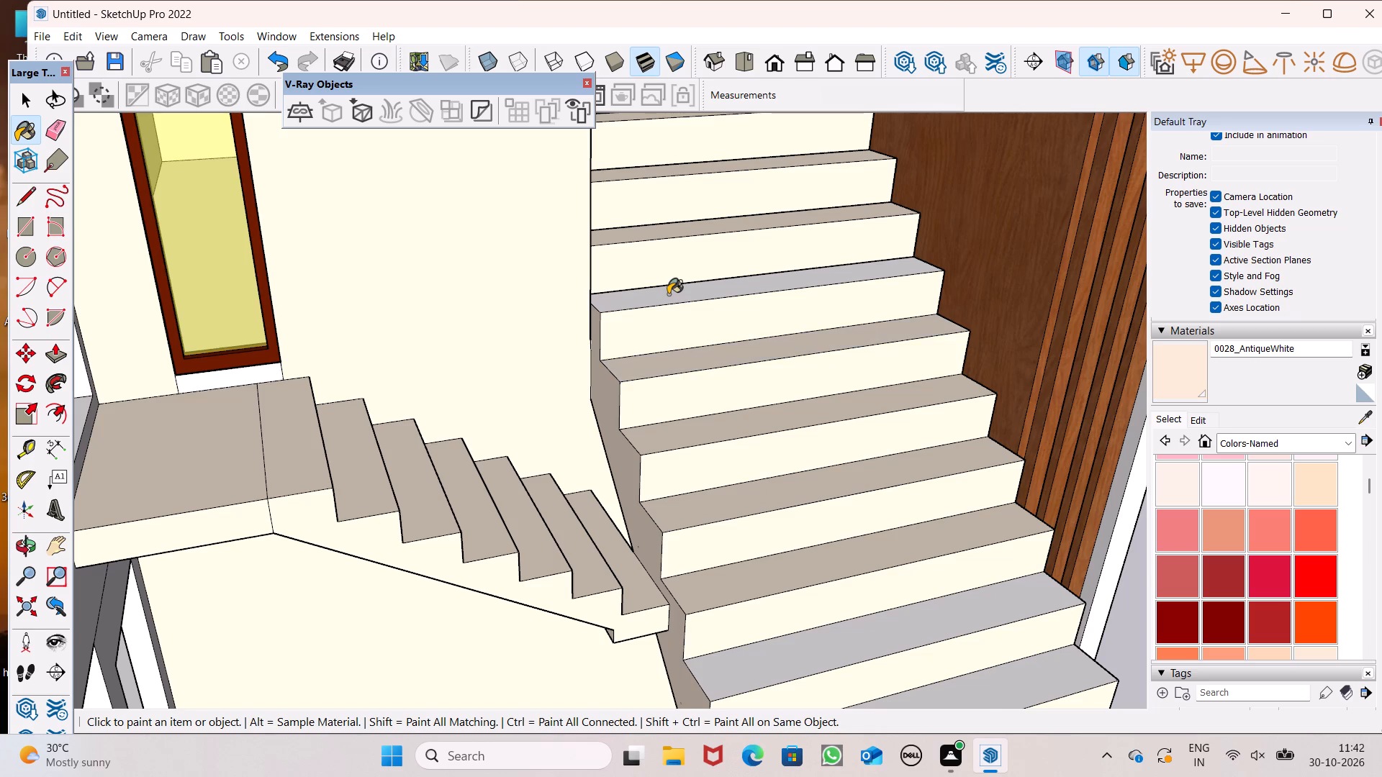
Continue down the wide outer staircase, painting unpainted treads and risers of its lower half with 0028_AntiqueWhite.
{"action": "scroll", "coordinate": [668, 288], "scroll_direction": "down", "scroll_amount": 5}
{"action": "scroll", "coordinate": [780, 306], "scroll_direction": "up", "scroll_amount": 3}
{"action": "scroll", "coordinate": [638, 350], "scroll_direction": "down", "scroll_amount": 4}
{"action": "scroll", "coordinate": [724, 509], "scroll_direction": "up", "scroll_amount": 6}
{"action": "left_click", "coordinate": [723, 512]}
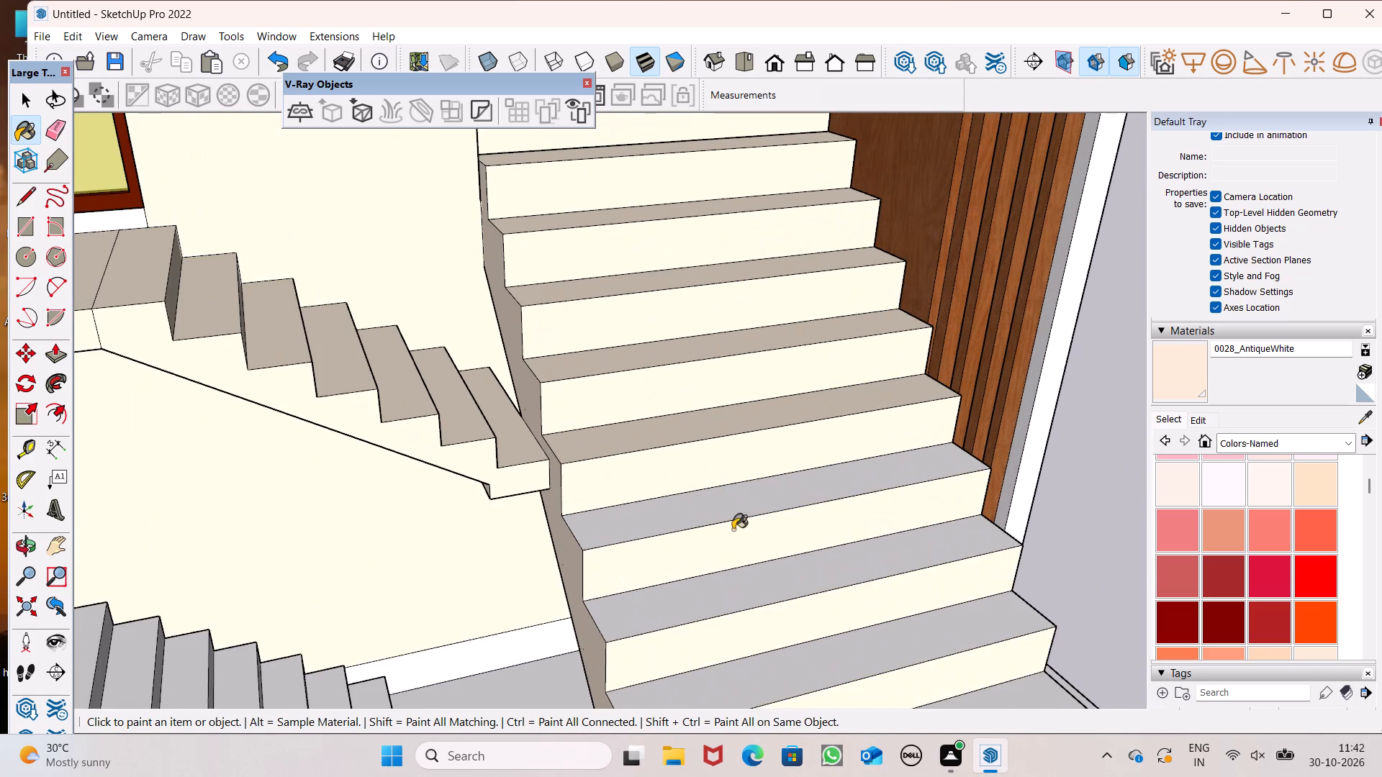
{"action": "left_click", "coordinate": [762, 599]}
{"action": "left_click_drag", "start_coordinate": [787, 711], "coordinate": [784, 704]}
{"action": "scroll", "coordinate": [709, 436], "scroll_direction": "down", "scroll_amount": 9}
{"action": "scroll", "coordinate": [751, 584], "scroll_direction": "up", "scroll_amount": 3}
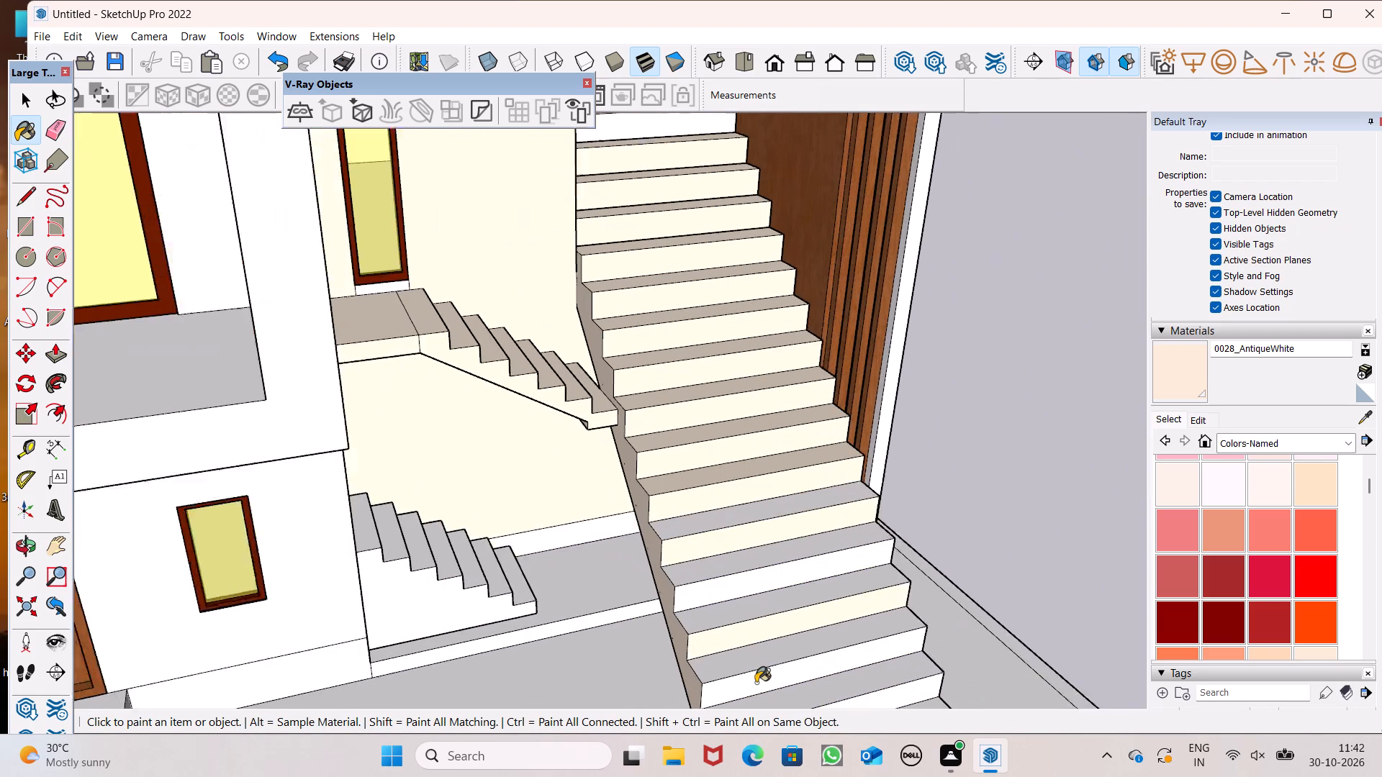
{"action": "scroll", "coordinate": [756, 683], "scroll_direction": "up", "scroll_amount": 2}
{"action": "left_click", "coordinate": [706, 527]}
{"action": "left_click", "coordinate": [719, 542]}
{"action": "left_click", "coordinate": [746, 609]}
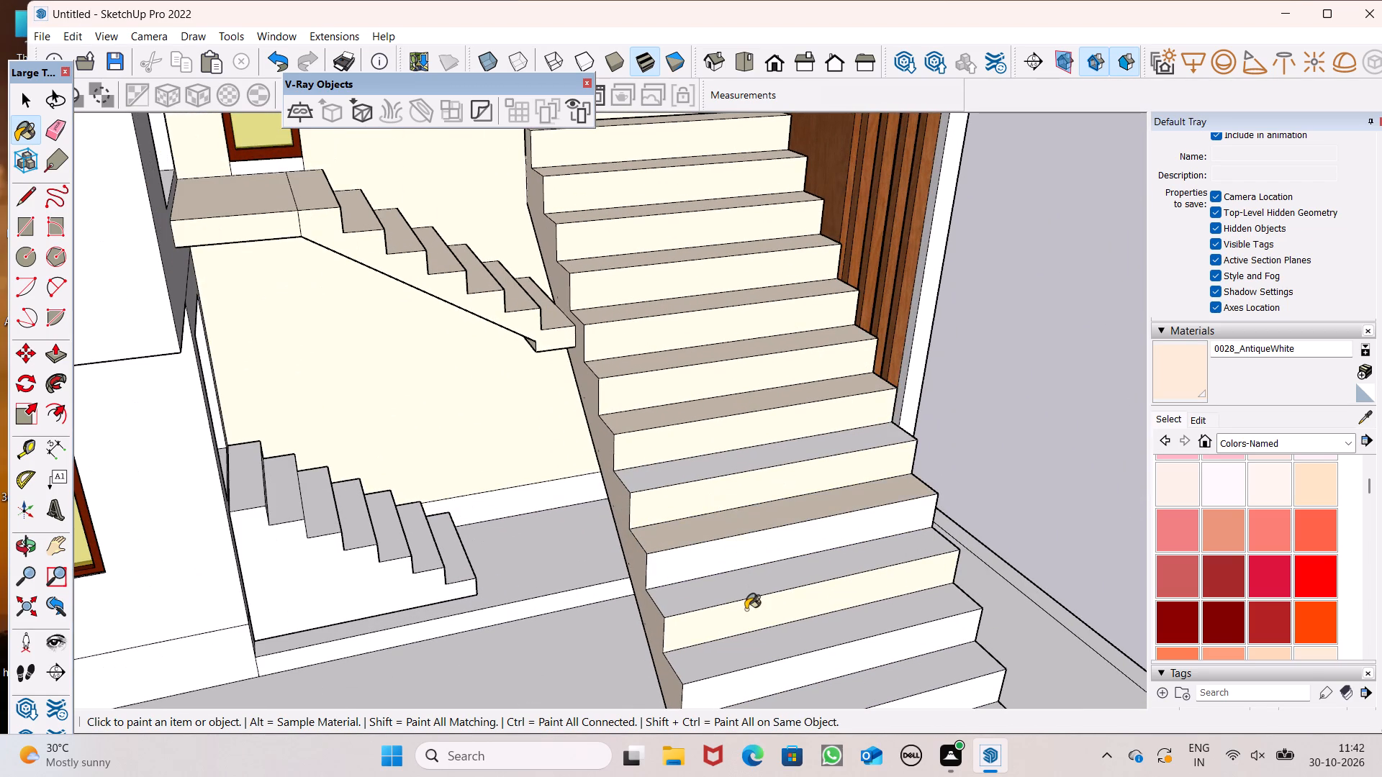
Paint the remaining treads and risers near the foot of the wide outer staircase with 0028_AntiqueWhite.
{"action": "left_click", "coordinate": [841, 660]}
{"action": "left_click", "coordinate": [894, 676]}
{"action": "left_click_drag", "start_coordinate": [874, 650], "coordinate": [857, 634]}
{"action": "left_click", "coordinate": [839, 606]}
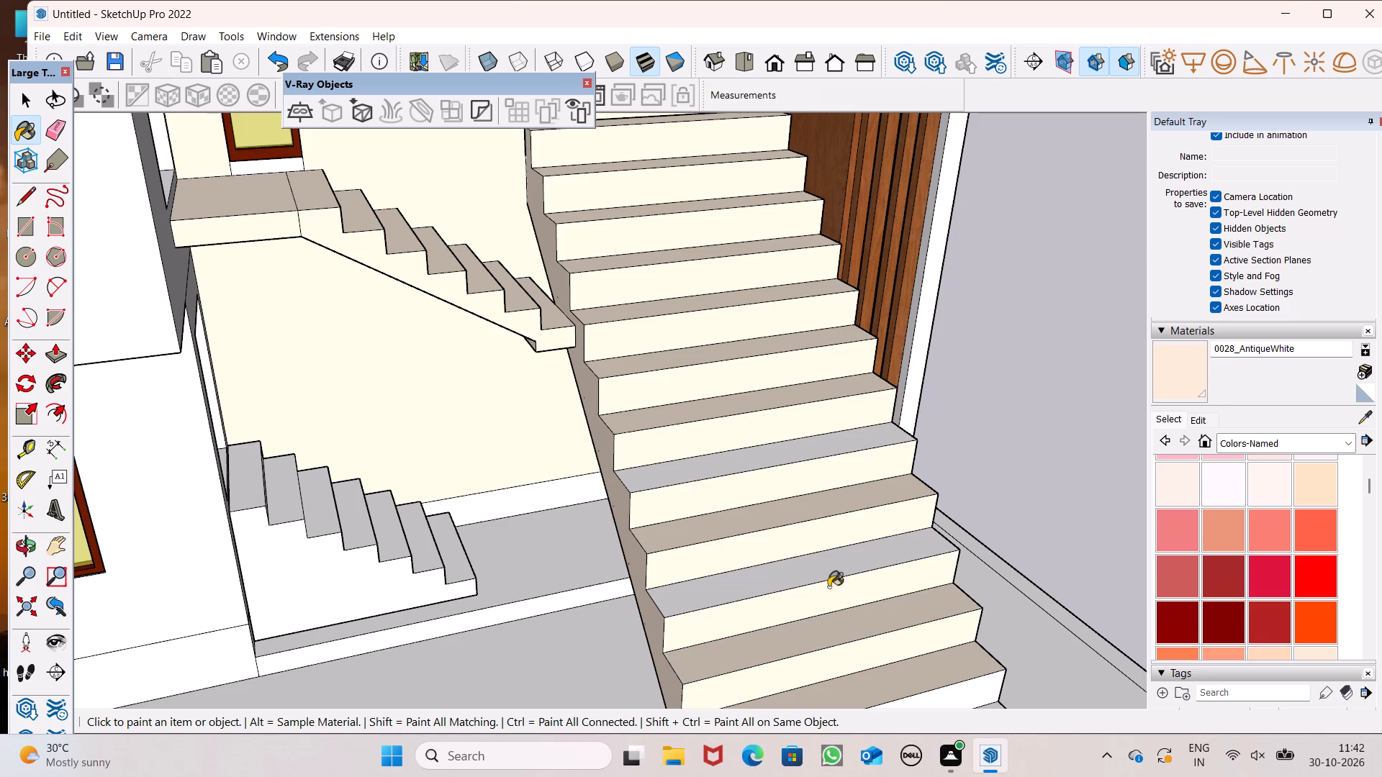
{"action": "left_click", "coordinate": [814, 571]}
{"action": "scroll", "coordinate": [738, 462], "scroll_direction": "down", "scroll_amount": 8}
{"action": "scroll", "coordinate": [738, 462], "scroll_direction": "up", "scroll_amount": 6}
{"action": "left_click", "coordinate": [731, 453]}
{"action": "scroll", "coordinate": [714, 396], "scroll_direction": "down", "scroll_amount": 6}
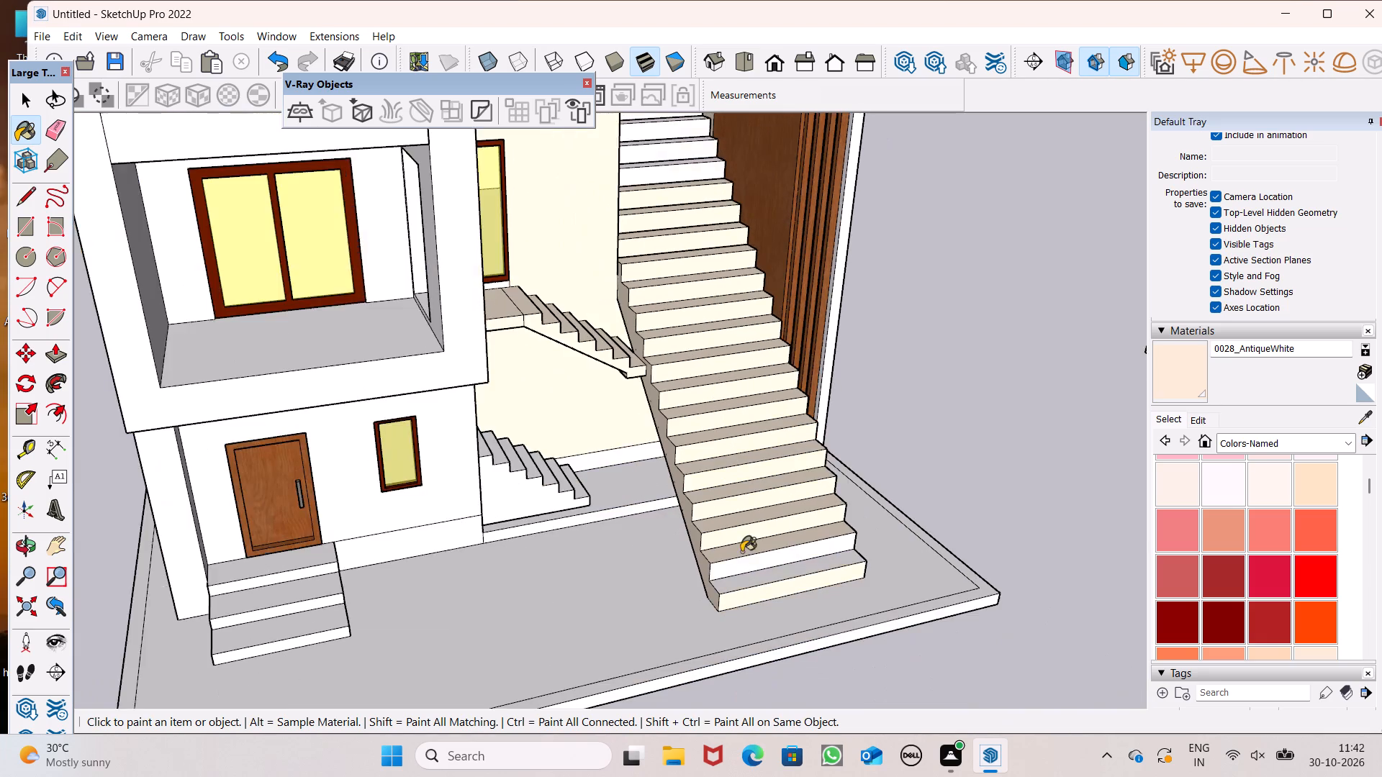
{"action": "scroll", "coordinate": [751, 579], "scroll_direction": "up", "scroll_amount": 7}
{"action": "left_click", "coordinate": [740, 551]}
{"action": "left_click", "coordinate": [747, 577]}
Paint the stepped side face of the wide outer staircase next to the wooden slats with 0028_AntiqueWhite.
{"action": "scroll", "coordinate": [747, 591], "scroll_direction": "down", "scroll_amount": 4}
{"action": "middle_click_drag", "start_coordinate": [746, 616], "coordinate": [354, 453]}
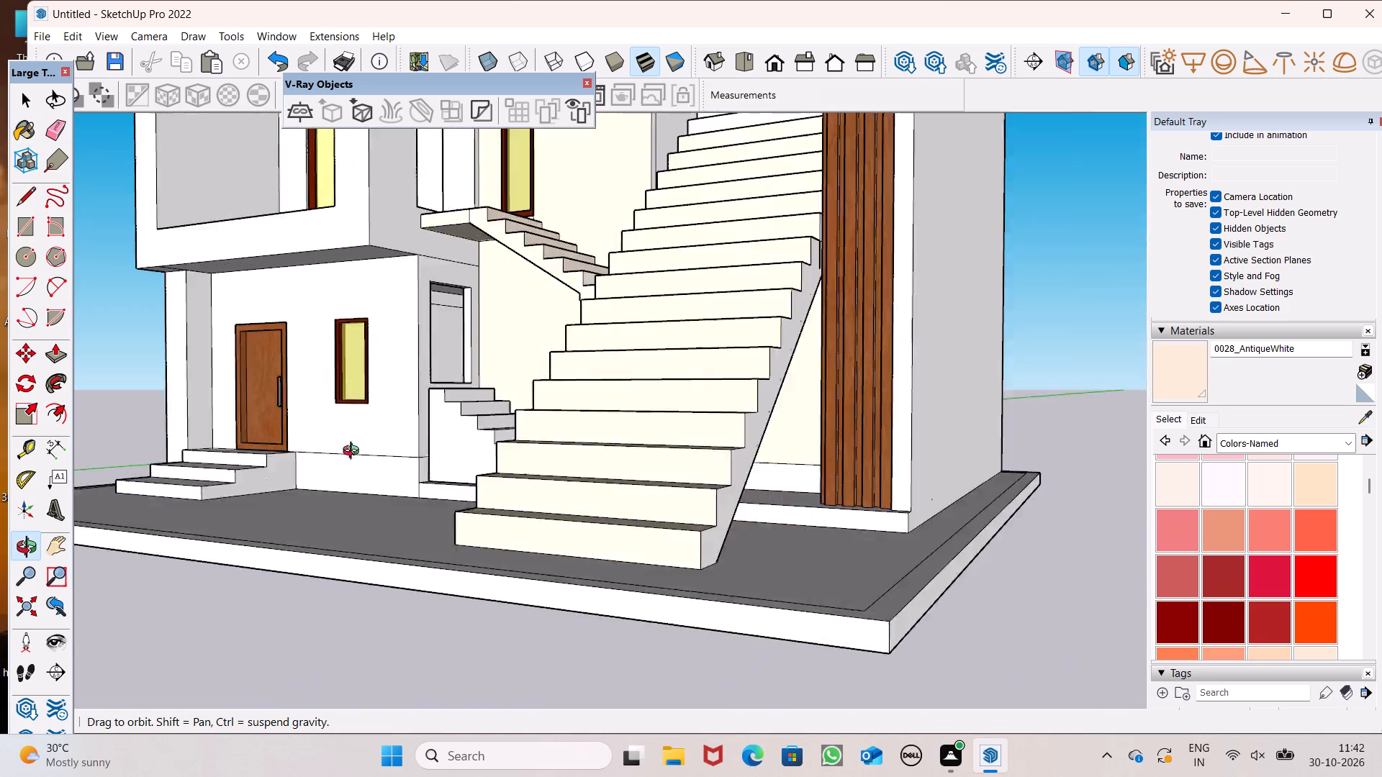
{"action": "middle_click_drag", "start_coordinate": [354, 453], "coordinate": [210, 457]}
{"action": "scroll", "coordinate": [209, 458], "scroll_direction": "up", "scroll_amount": 1}
{"action": "left_click", "coordinate": [587, 575]}
{"action": "scroll", "coordinate": [553, 556], "scroll_direction": "down", "scroll_amount": 3}
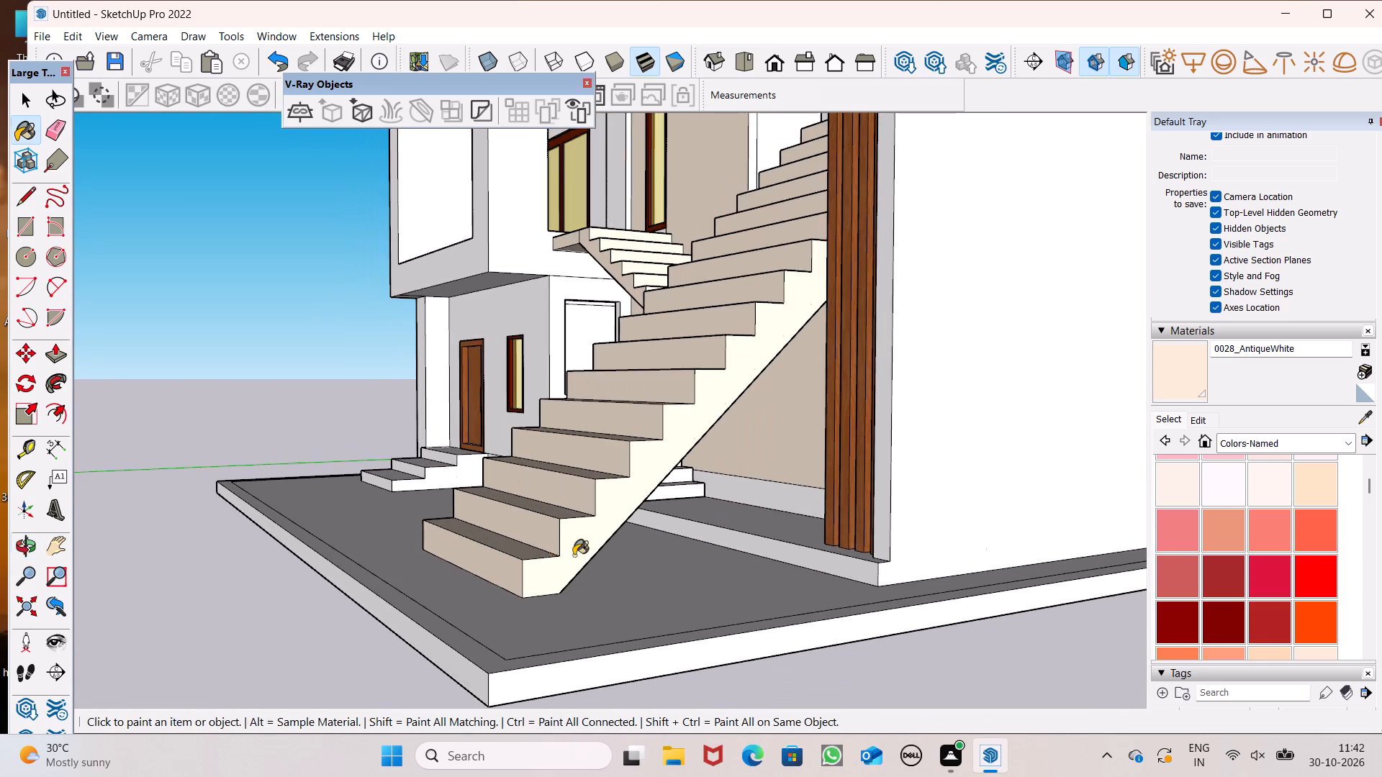
Paint the sloping underside of the wide outer staircase with 0028_AntiqueWhite.
{"action": "middle_click_drag", "start_coordinate": [559, 538], "coordinate": [376, 472]}
{"action": "scroll", "coordinate": [519, 496], "scroll_direction": "up", "scroll_amount": 7}
{"action": "scroll", "coordinate": [461, 462], "scroll_direction": "down", "scroll_amount": 2}
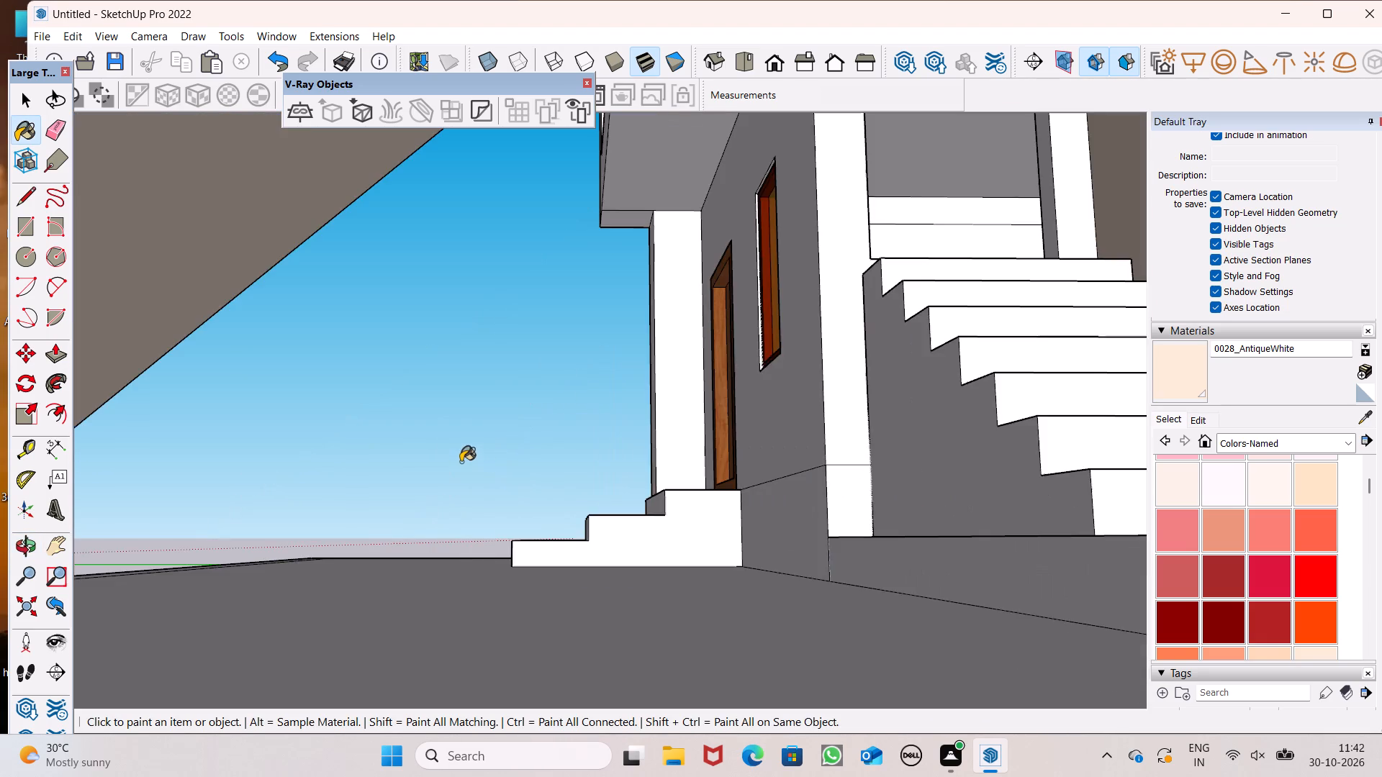
{"action": "scroll", "coordinate": [461, 462], "scroll_direction": "down", "scroll_amount": 2}
{"action": "scroll", "coordinate": [398, 424], "scroll_direction": "down", "scroll_amount": 3}
{"action": "left_click", "coordinate": [272, 263]}
Paint the unpainted upper treads and risers of the wide outer staircase below the canopy with 0028_AntiqueWhite.
{"action": "middle_click_drag", "start_coordinate": [409, 439], "coordinate": [857, 545]}
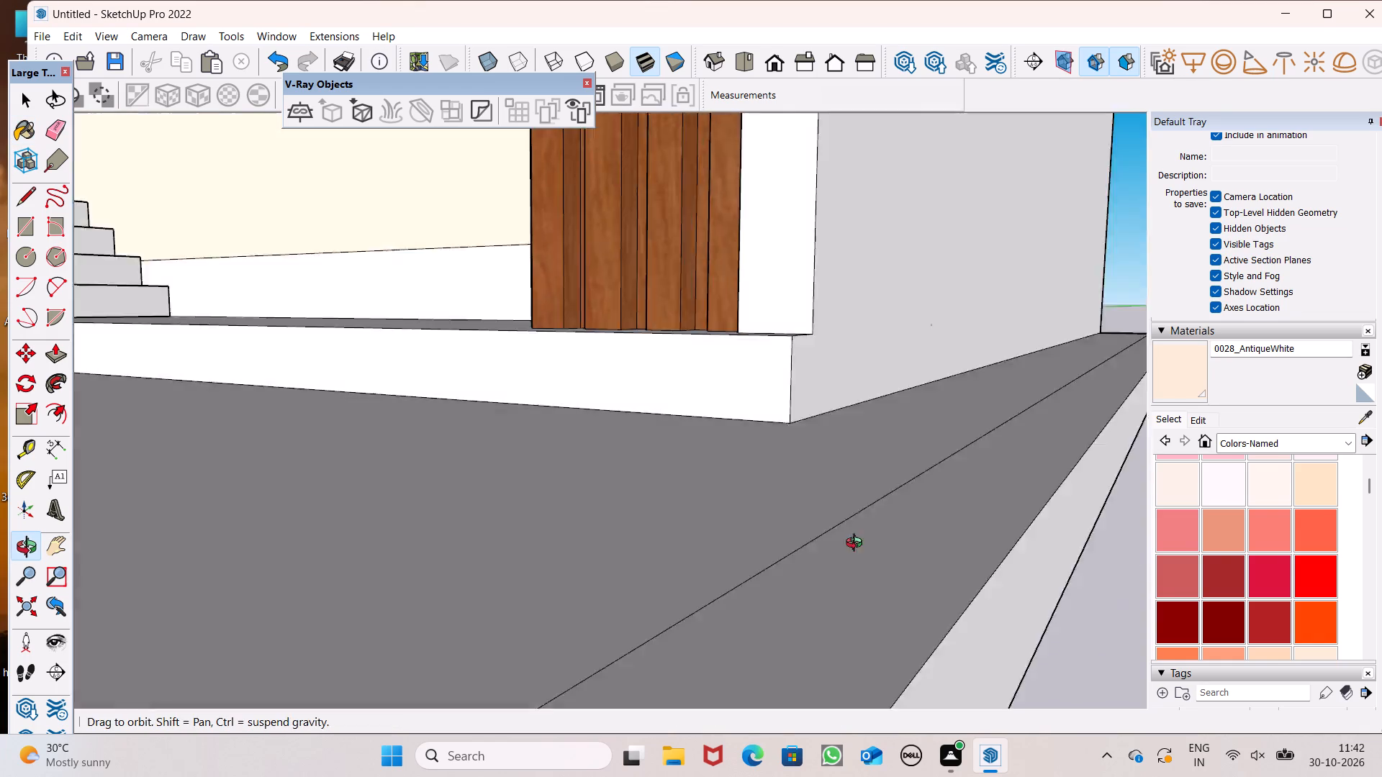
{"action": "middle_click_drag", "start_coordinate": [857, 545], "coordinate": [888, 545]}
{"action": "scroll", "coordinate": [867, 537], "scroll_direction": "down", "scroll_amount": 20}
{"action": "scroll", "coordinate": [867, 537], "scroll_direction": "down", "scroll_amount": 7}
{"action": "middle_click_drag", "start_coordinate": [619, 504], "coordinate": [735, 604]}
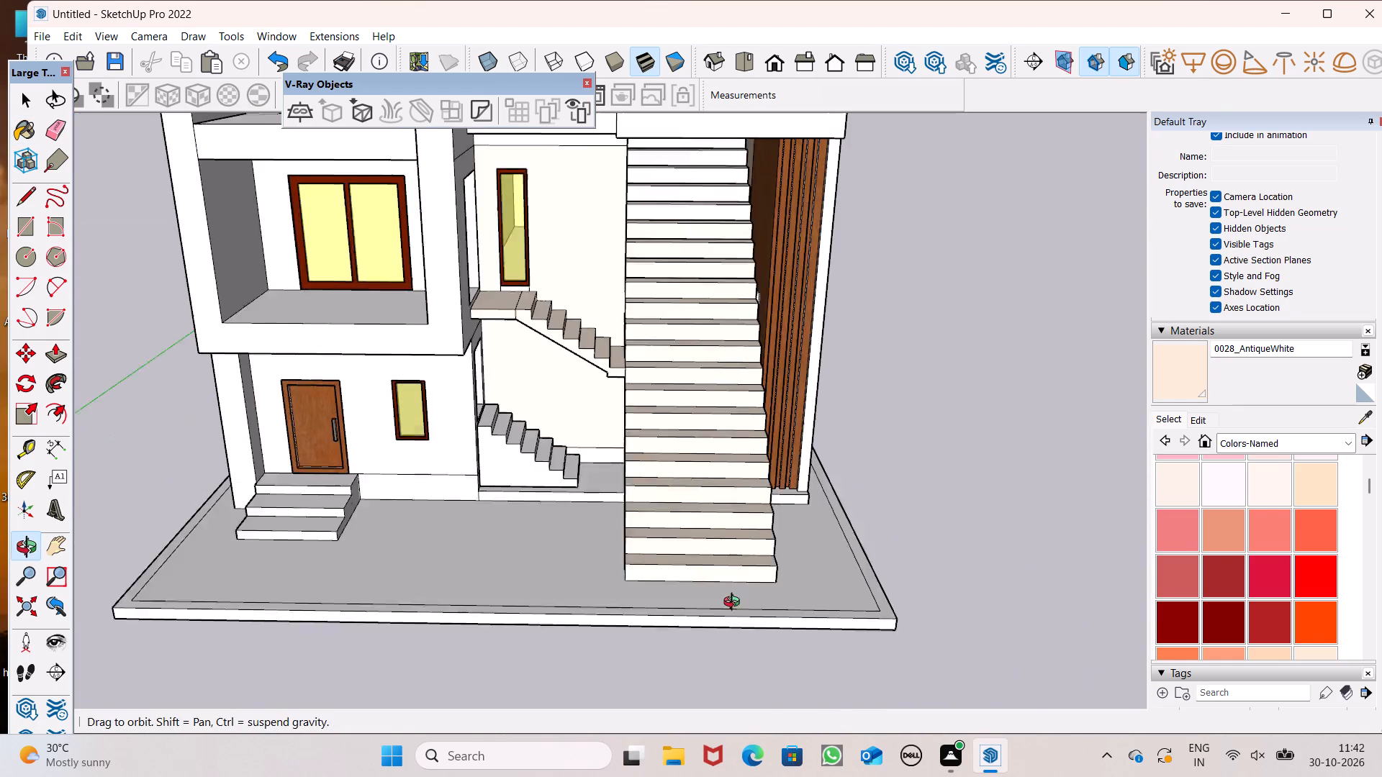
{"action": "middle_click_drag", "start_coordinate": [735, 604], "coordinate": [736, 604]}
{"action": "scroll", "coordinate": [720, 571], "scroll_direction": "down", "scroll_amount": 12}
{"action": "middle_click_drag", "start_coordinate": [719, 506], "coordinate": [782, 375]}
{"action": "scroll", "coordinate": [769, 374], "scroll_direction": "up", "scroll_amount": 5}
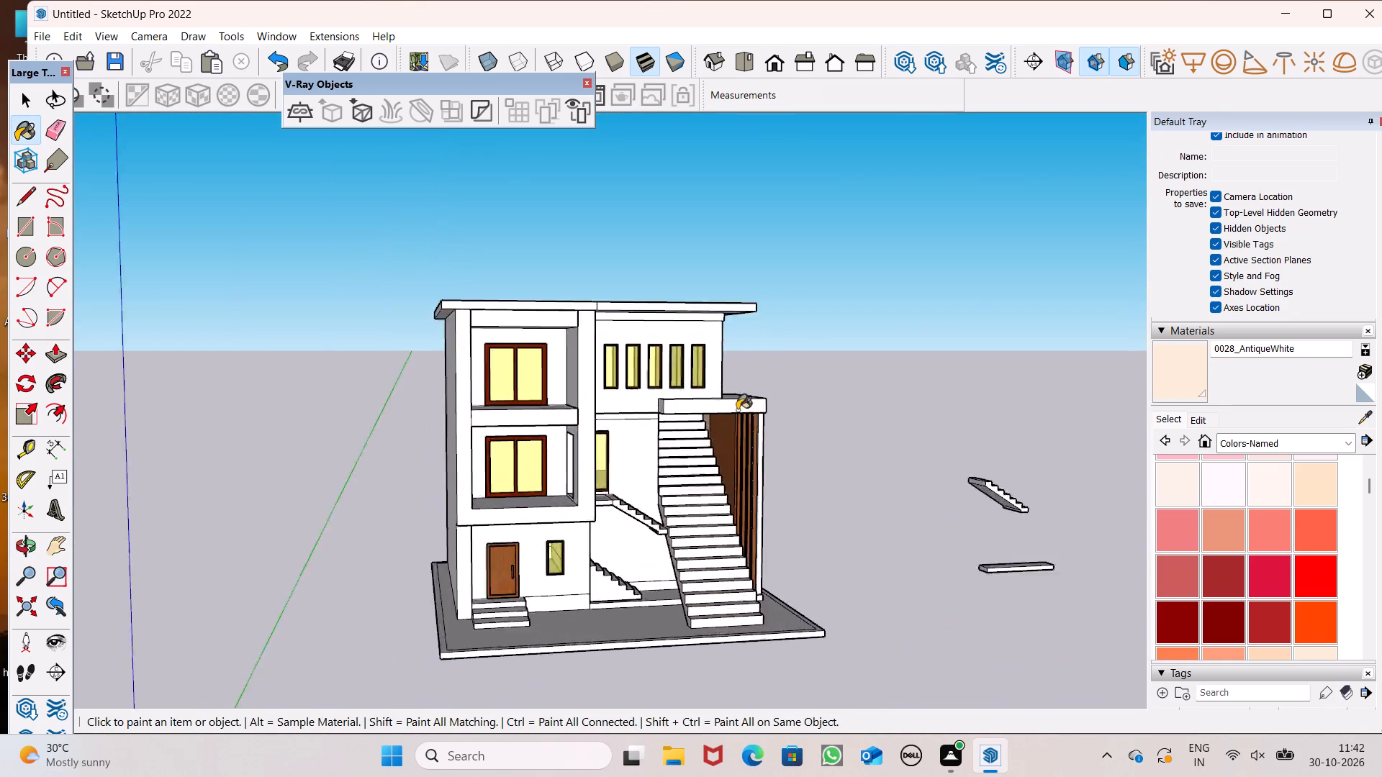
{"action": "scroll", "coordinate": [737, 410], "scroll_direction": "up", "scroll_amount": 4}
{"action": "middle_click_drag", "start_coordinate": [651, 537], "coordinate": [814, 776]}
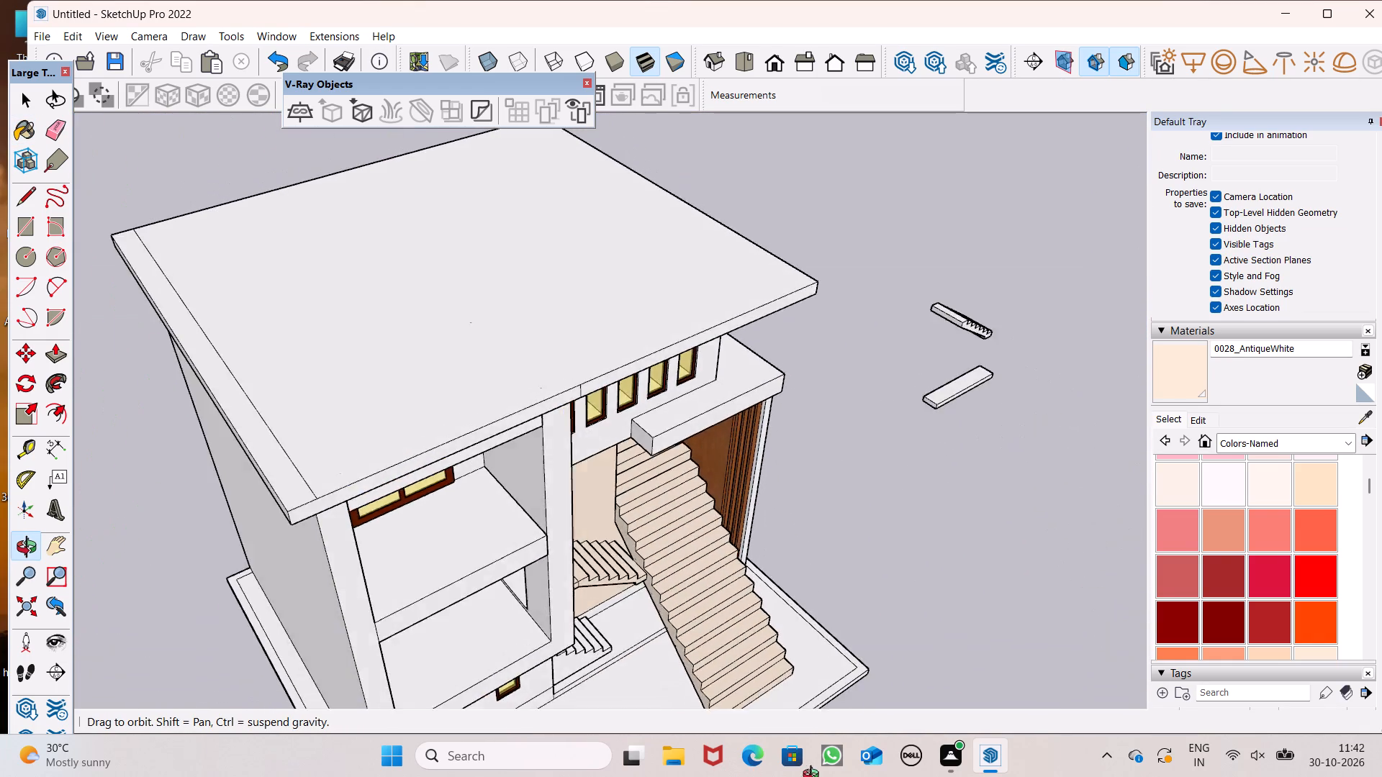
{"action": "middle_click_drag", "start_coordinate": [814, 776], "coordinate": [850, 663]}
{"action": "scroll", "coordinate": [716, 533], "scroll_direction": "up", "scroll_amount": 4}
{"action": "scroll", "coordinate": [649, 446], "scroll_direction": "down", "scroll_amount": 1}
{"action": "scroll", "coordinate": [649, 446], "scroll_direction": "up", "scroll_amount": 8}
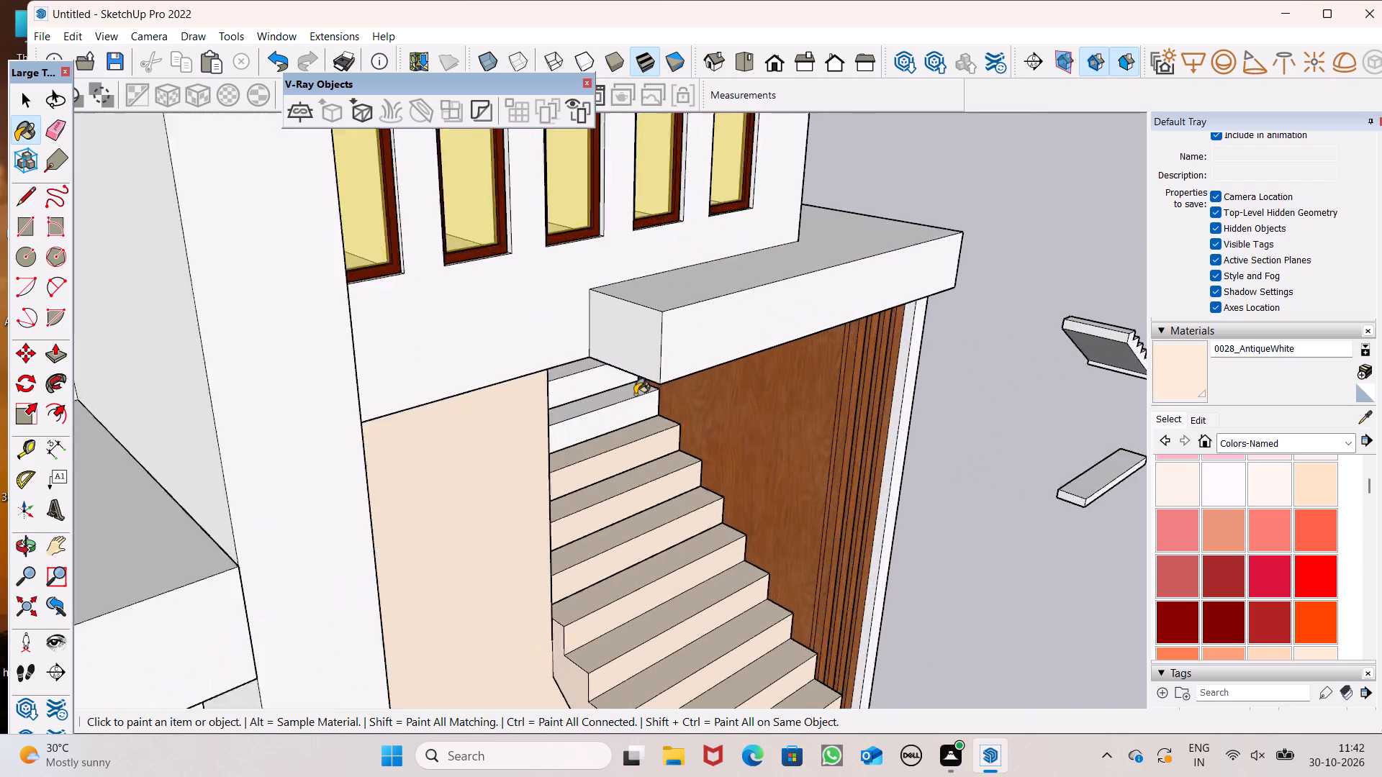
{"action": "scroll", "coordinate": [635, 394], "scroll_direction": "up", "scroll_amount": 10}
{"action": "left_click", "coordinate": [315, 258]}
{"action": "left_click_drag", "start_coordinate": [371, 321], "coordinate": [374, 330]}
{"action": "left_click", "coordinate": [382, 352]}
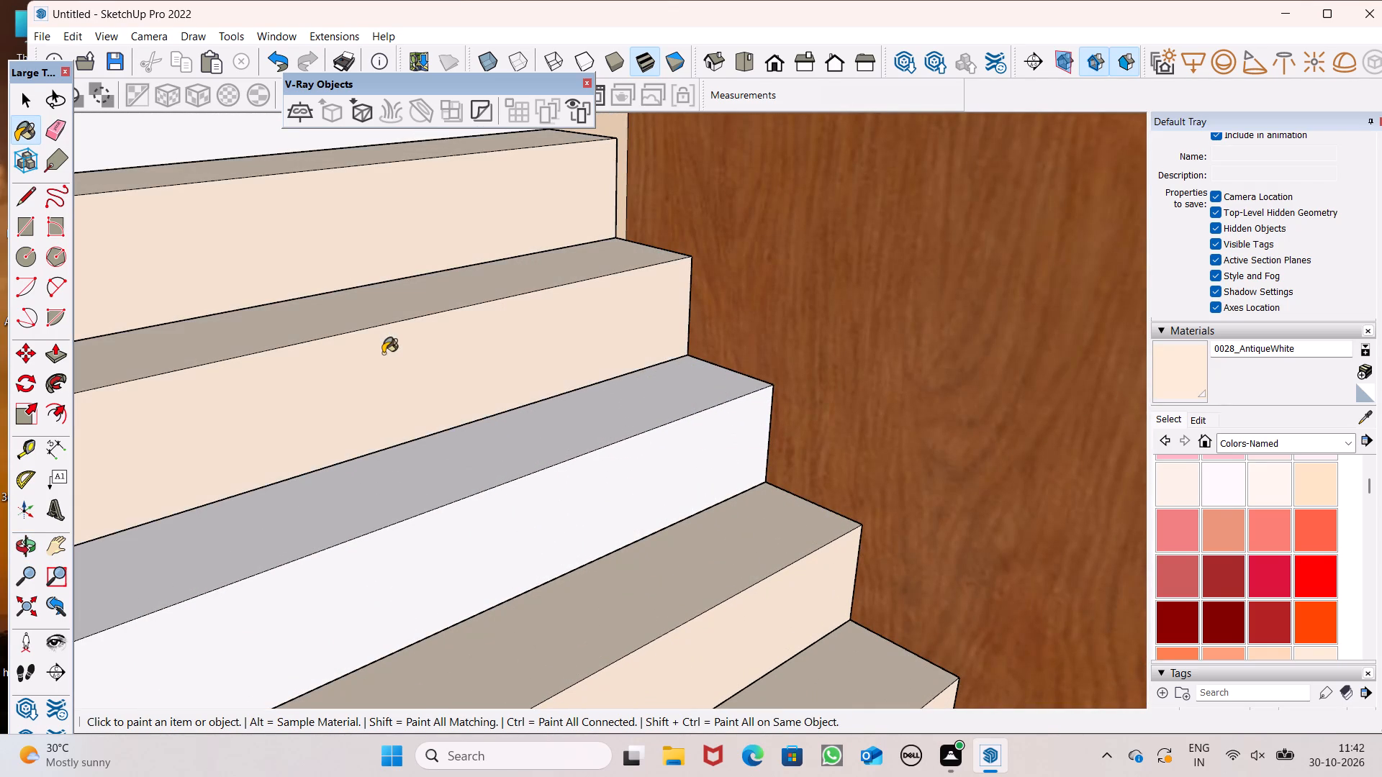
{"action": "left_click_drag", "start_coordinate": [431, 455], "coordinate": [440, 464]}
{"action": "left_click", "coordinate": [525, 541]}
From below the canopy, paint the topmost risers of the wide outer staircase with 0028_AntiqueWhite.
{"action": "scroll", "coordinate": [674, 565], "scroll_direction": "down", "scroll_amount": 5}
{"action": "middle_click_drag", "start_coordinate": [674, 498], "coordinate": [621, 340]}
{"action": "scroll", "coordinate": [630, 447], "scroll_direction": "down", "scroll_amount": 12}
{"action": "scroll", "coordinate": [527, 568], "scroll_direction": "up", "scroll_amount": 2}
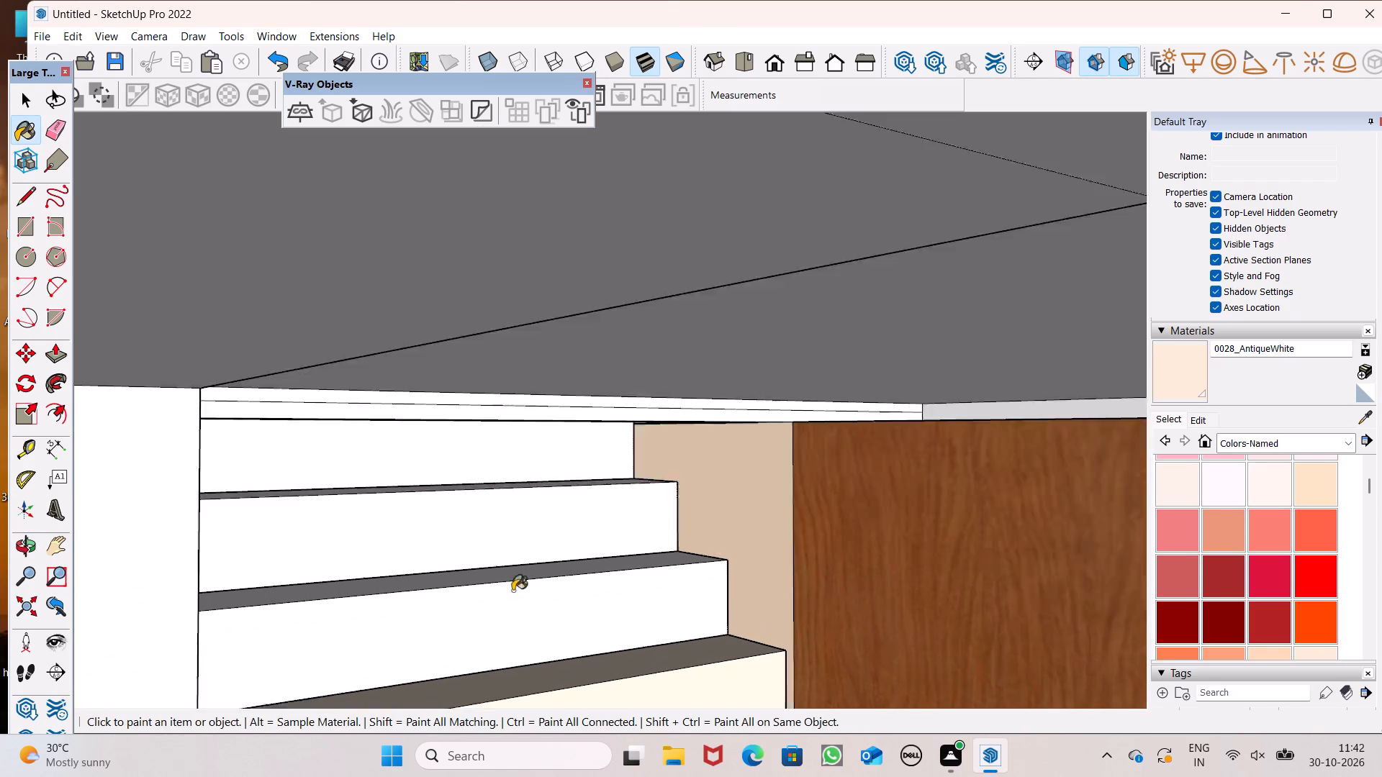
{"action": "scroll", "coordinate": [512, 591], "scroll_direction": "up", "scroll_amount": 5}
{"action": "left_click_drag", "start_coordinate": [467, 452], "coordinate": [464, 437]}
{"action": "left_click", "coordinate": [466, 331]}
{"action": "left_click", "coordinate": [682, 571]}
{"action": "left_click", "coordinate": [798, 683]}
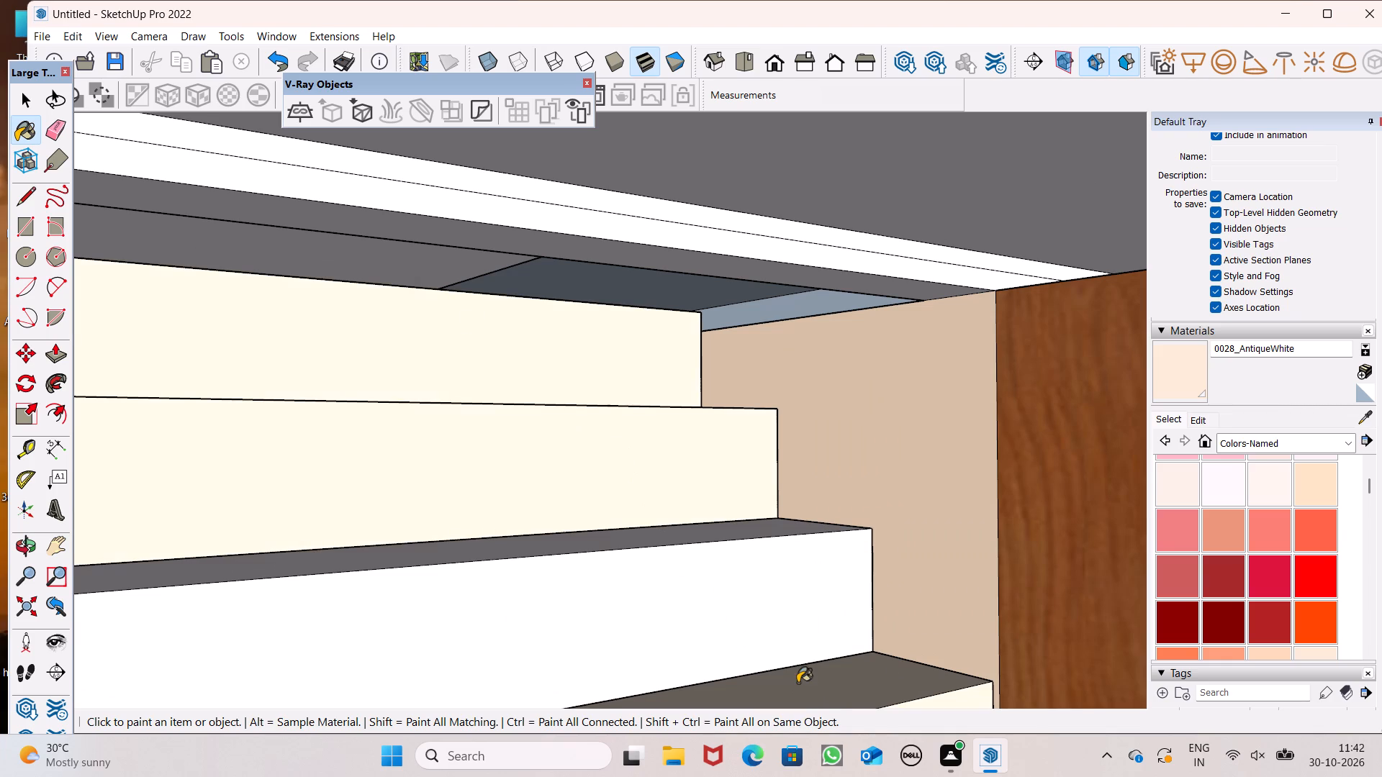
Paint the inner wall beside the upper stairs, the wall overhang's underside and the band below it with 0028_AntiqueWhite.
{"action": "scroll", "coordinate": [501, 299], "scroll_direction": "down", "scroll_amount": 15}
{"action": "middle_click_drag", "start_coordinate": [570, 465], "coordinate": [358, 428]}
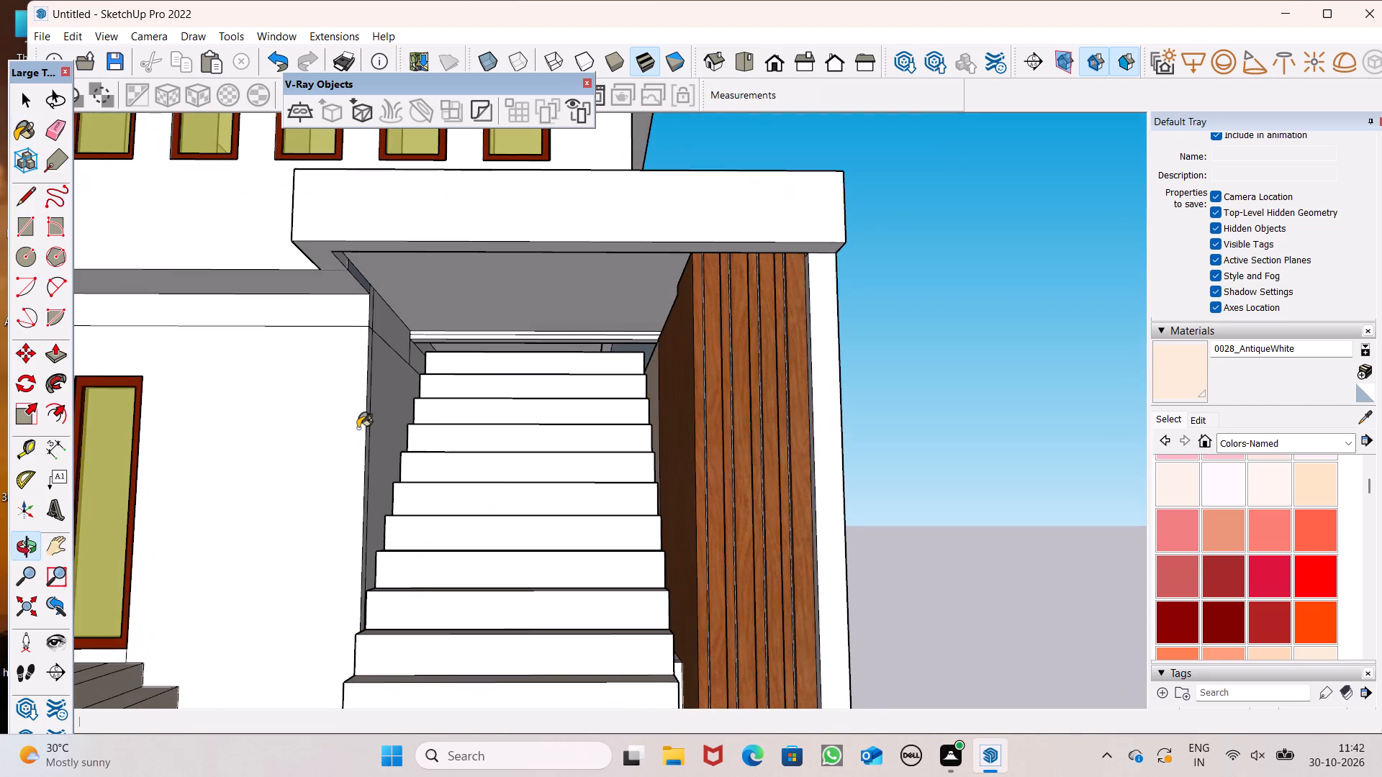
{"action": "left_click", "coordinate": [405, 434]}
{"action": "left_click_drag", "start_coordinate": [327, 399], "coordinate": [325, 372]}
{"action": "left_click", "coordinate": [322, 281]}
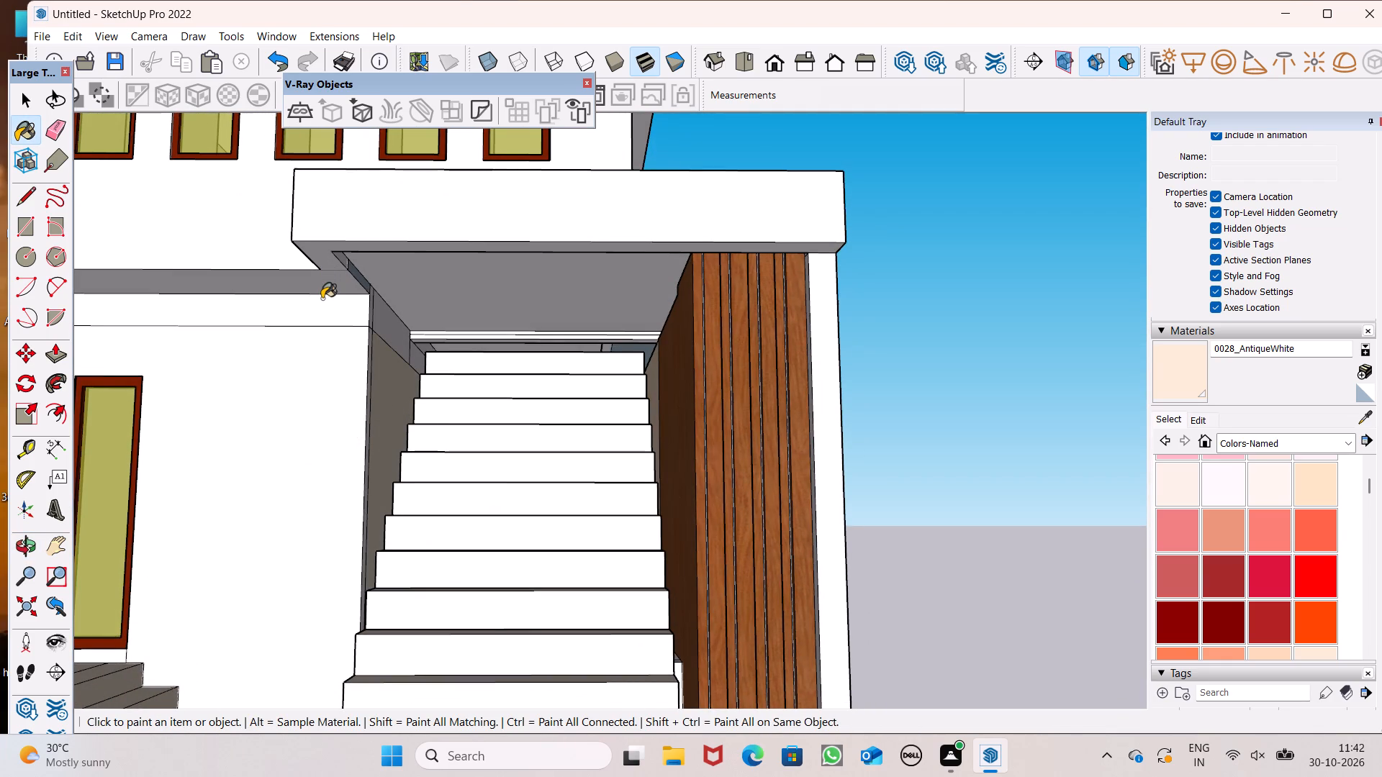
{"action": "left_click", "coordinate": [322, 299]}
{"action": "left_click", "coordinate": [323, 306]}
{"action": "left_click", "coordinate": [325, 325]}
{"action": "left_click", "coordinate": [329, 369]}
{"action": "left_click", "coordinate": [335, 321]}
Paint the stair canopy's top, front and end faces and the wall with five narrow windows with 0028_AntiqueWhite.
{"action": "scroll", "coordinate": [605, 414], "scroll_direction": "down", "scroll_amount": 6}
{"action": "middle_click_drag", "start_coordinate": [625, 437], "coordinate": [809, 676]}
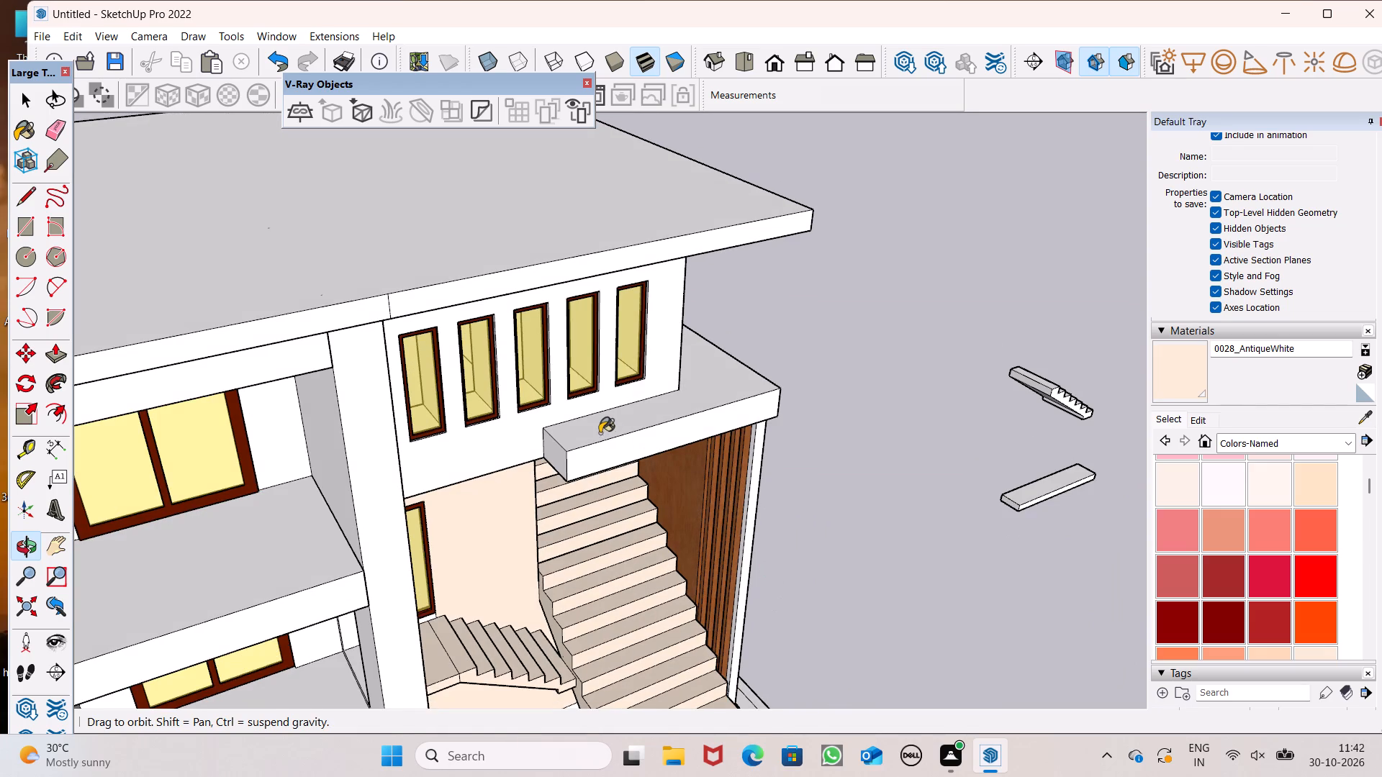
{"action": "left_click", "coordinate": [600, 433]}
{"action": "left_click_drag", "start_coordinate": [598, 433], "coordinate": [598, 445]}
{"action": "left_click", "coordinate": [597, 449]}
{"action": "scroll", "coordinate": [531, 454], "scroll_direction": "up", "scroll_amount": 6}
{"action": "left_click", "coordinate": [549, 448]}
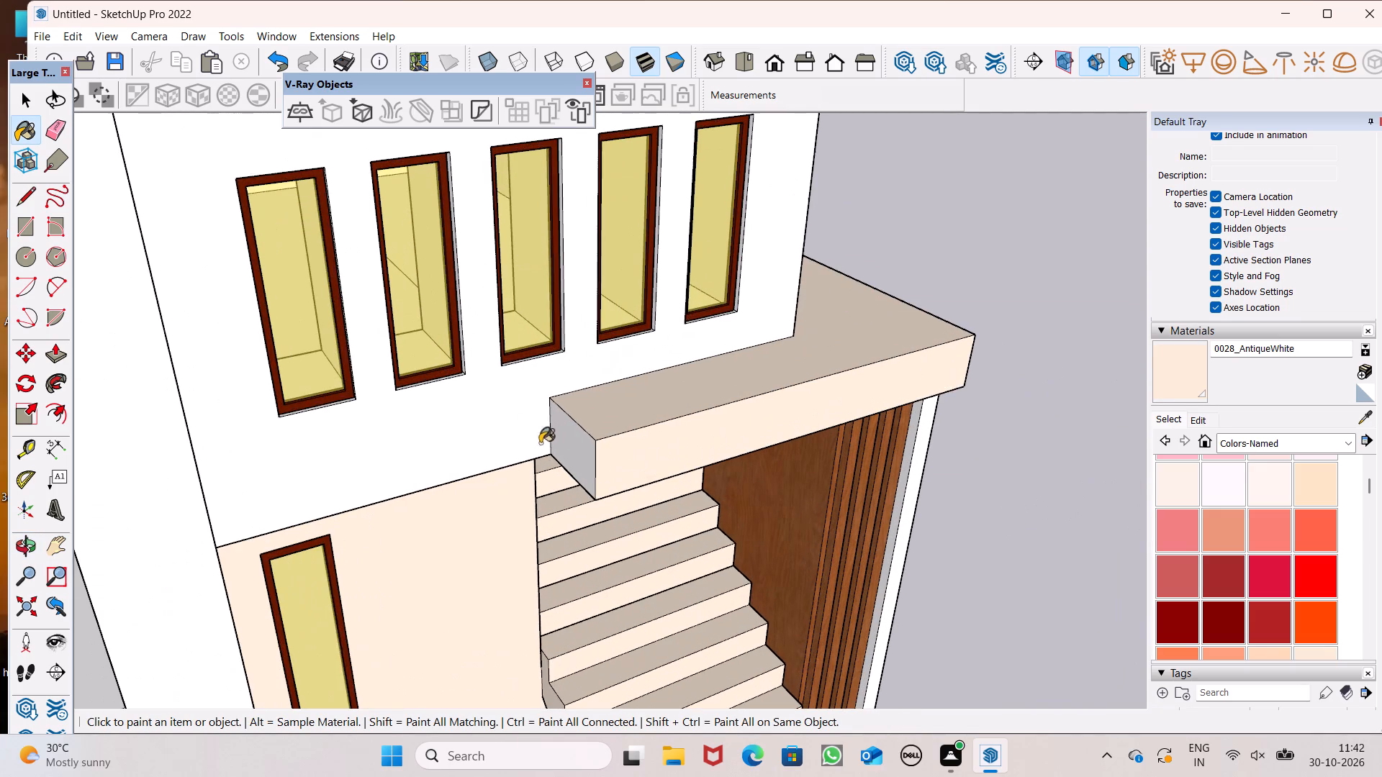
{"action": "left_click", "coordinate": [467, 414]}
{"action": "left_click", "coordinate": [582, 439]}
Paint the front and inner edge of the wall end beside the wooden slats and its large outer side with 0028_AntiqueWhite.
{"action": "middle_click_drag", "start_coordinate": [856, 447], "coordinate": [682, 388]}
{"action": "scroll", "coordinate": [687, 391], "scroll_direction": "up", "scroll_amount": 1}
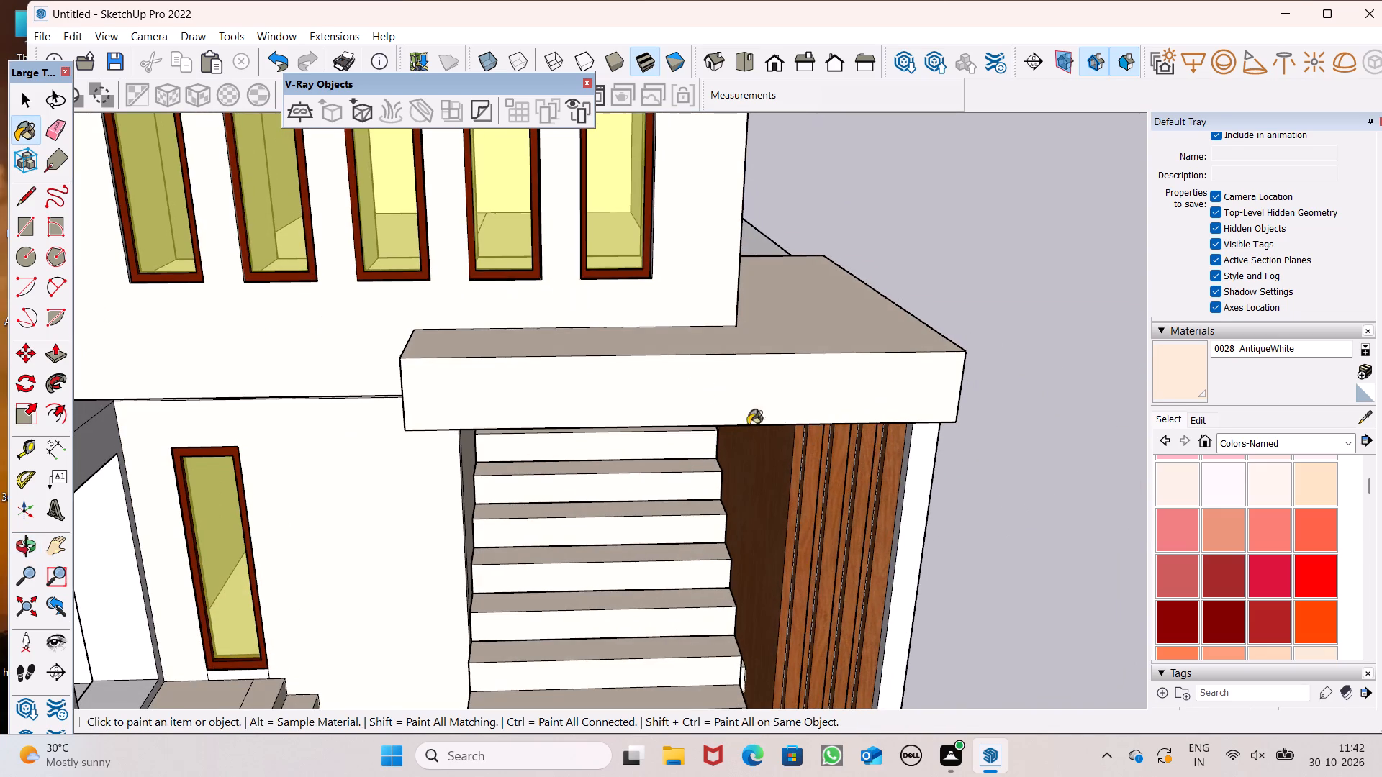
{"action": "left_click", "coordinate": [928, 476]}
{"action": "scroll", "coordinate": [914, 488], "scroll_direction": "up", "scroll_amount": 5}
{"action": "scroll", "coordinate": [911, 486], "scroll_direction": "down", "scroll_amount": 1}
{"action": "scroll", "coordinate": [911, 486], "scroll_direction": "up", "scroll_amount": 2}
{"action": "left_click", "coordinate": [911, 486]}
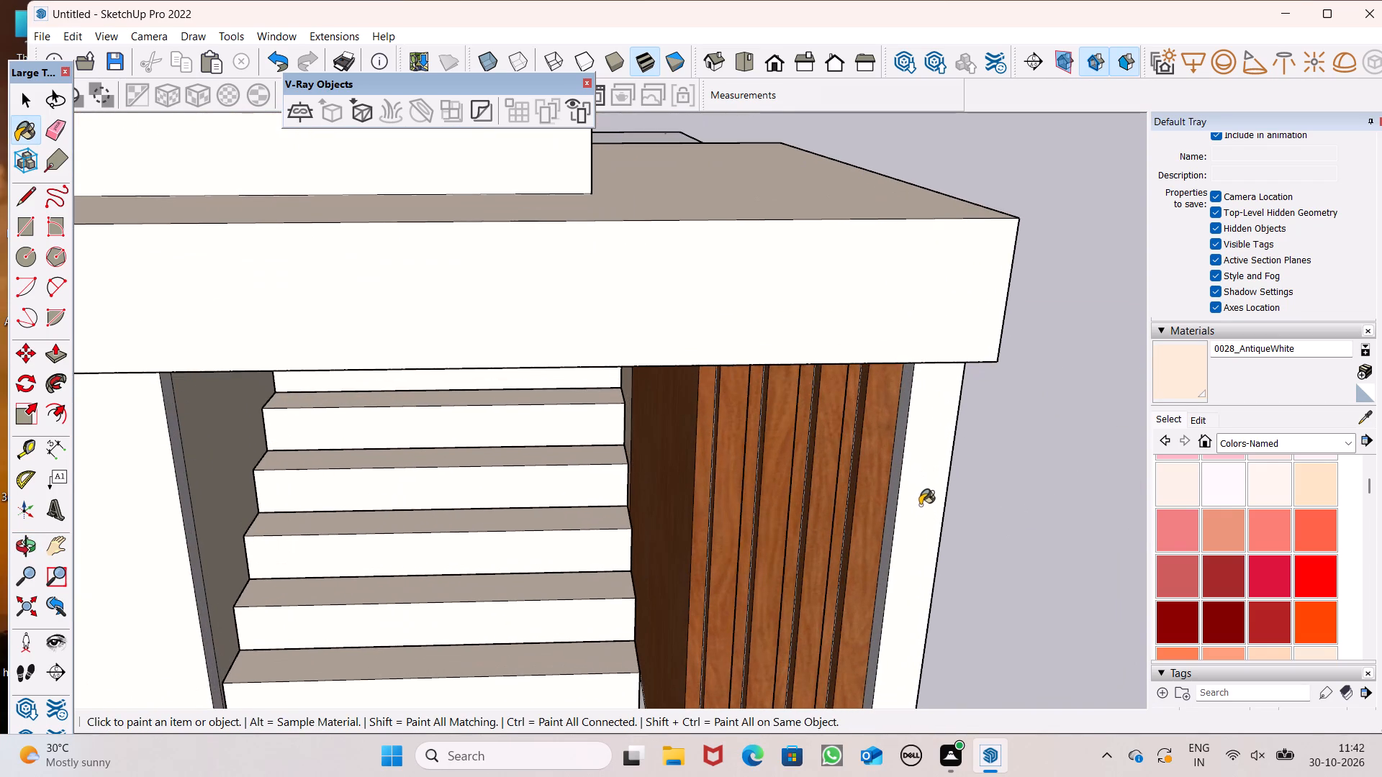
{"action": "middle_click_drag", "start_coordinate": [923, 512], "coordinate": [1077, 573]}
{"action": "scroll", "coordinate": [1067, 585], "scroll_direction": "up", "scroll_amount": 1}
{"action": "left_click", "coordinate": [911, 471]}
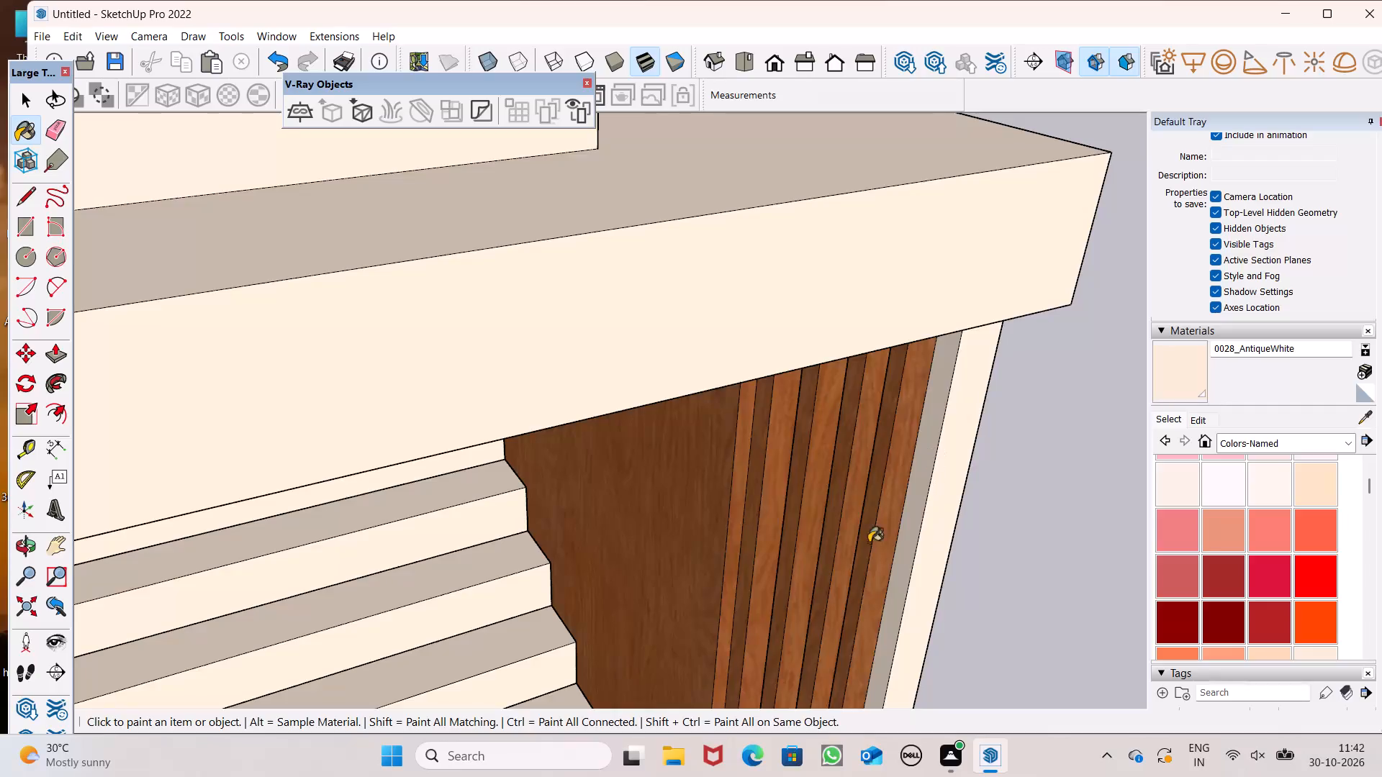
{"action": "middle_click_drag", "start_coordinate": [864, 544], "coordinate": [197, 569]}
{"action": "scroll", "coordinate": [197, 569], "scroll_direction": "up", "scroll_amount": 1}
{"action": "left_click", "coordinate": [491, 449]}
Paint the upper strip of the side wall beside the wide staircase, just beneath the canopy, with 0028_AntiqueWhite.
{"action": "scroll", "coordinate": [495, 449], "scroll_direction": "down", "scroll_amount": 5}
{"action": "scroll", "coordinate": [356, 489], "scroll_direction": "up", "scroll_amount": 1}
{"action": "middle_click_drag", "start_coordinate": [366, 495], "coordinate": [691, 505]}
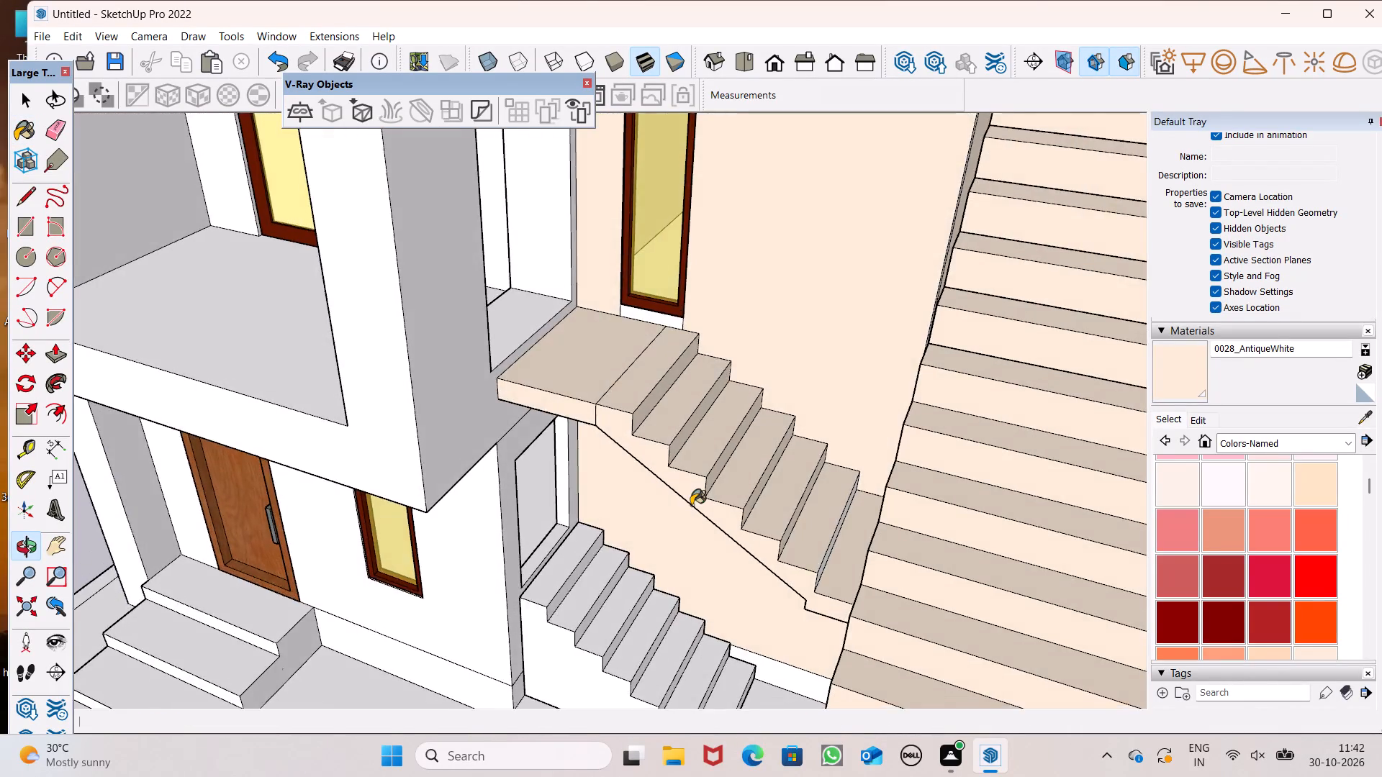
{"action": "scroll", "coordinate": [691, 505], "scroll_direction": "down", "scroll_amount": 14}
{"action": "middle_click_drag", "start_coordinate": [684, 488], "coordinate": [790, 443]}
{"action": "middle_click_drag", "start_coordinate": [787, 453], "coordinate": [642, 430]}
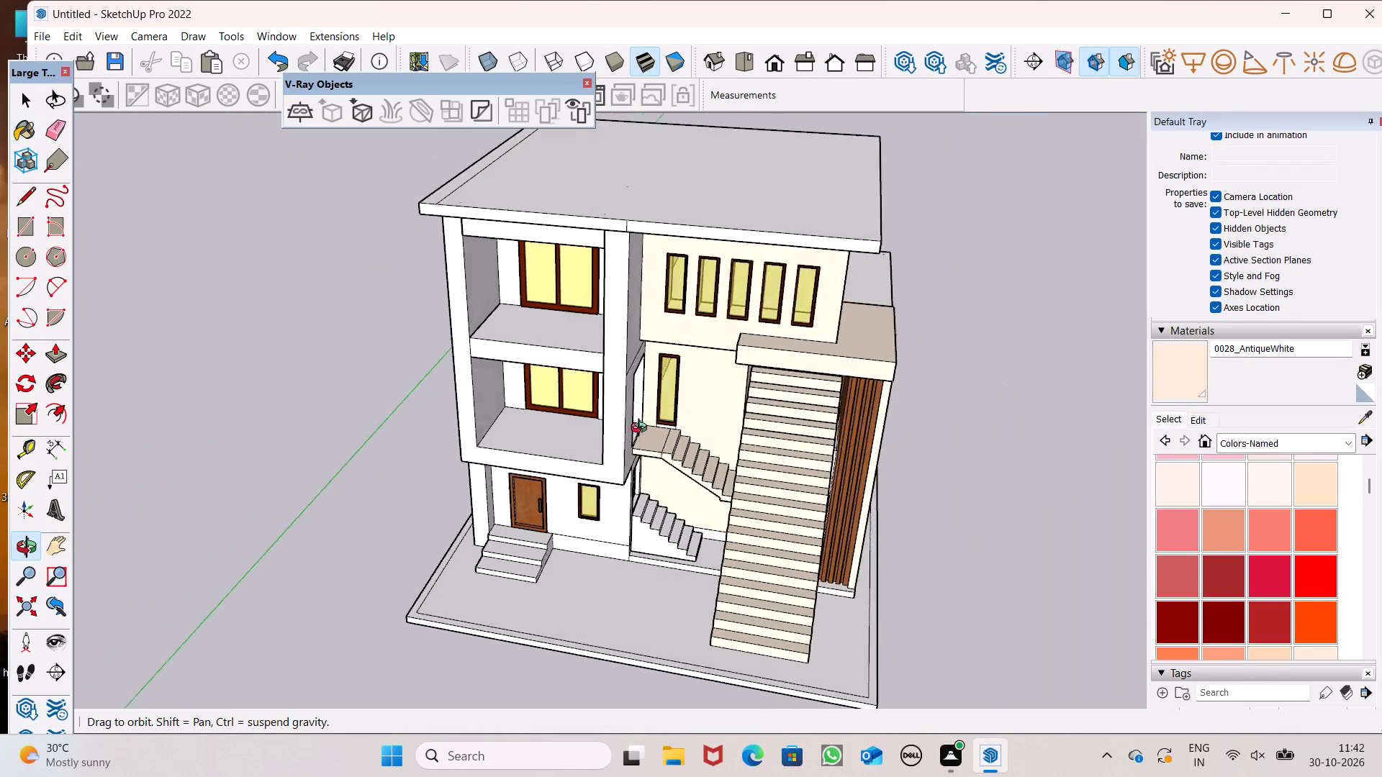
{"action": "middle_click_drag", "start_coordinate": [642, 430], "coordinate": [664, 343]}
{"action": "scroll", "coordinate": [664, 343], "scroll_direction": "up", "scroll_amount": 1}
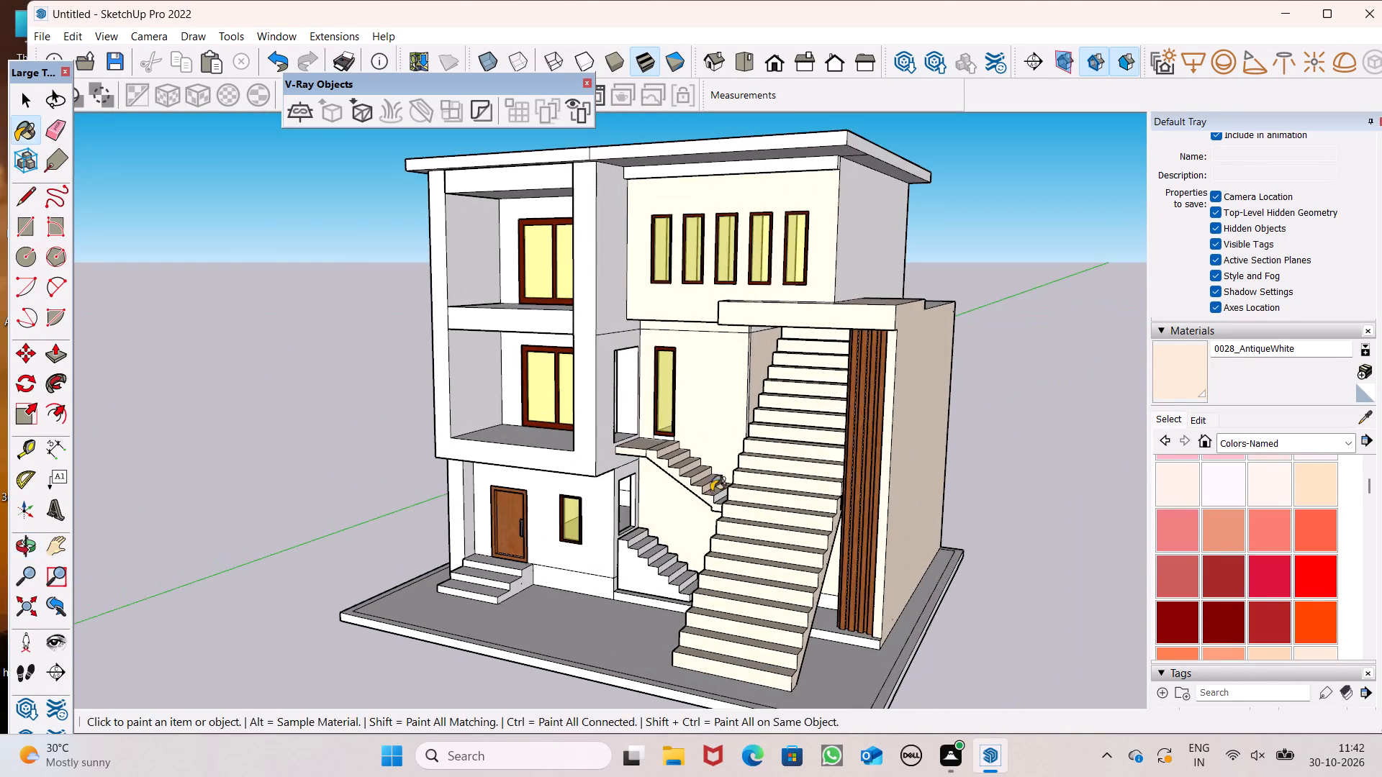
{"action": "middle_click_drag", "start_coordinate": [713, 503], "coordinate": [723, 386]}
{"action": "scroll", "coordinate": [720, 394], "scroll_direction": "up", "scroll_amount": 5}
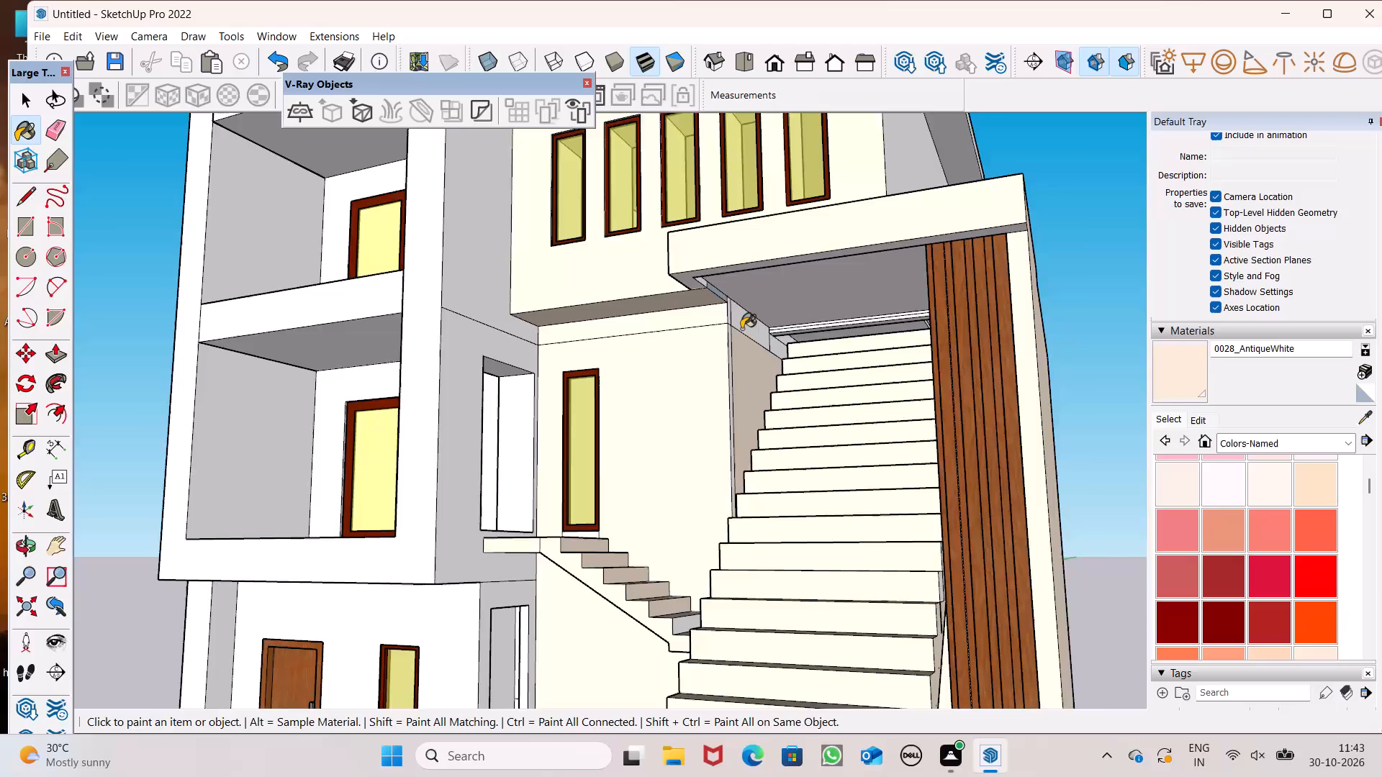
{"action": "scroll", "coordinate": [741, 329], "scroll_direction": "up", "scroll_amount": 2}
{"action": "left_click", "coordinate": [741, 317]}
{"action": "left_click_drag", "start_coordinate": [788, 339], "coordinate": [780, 346]}
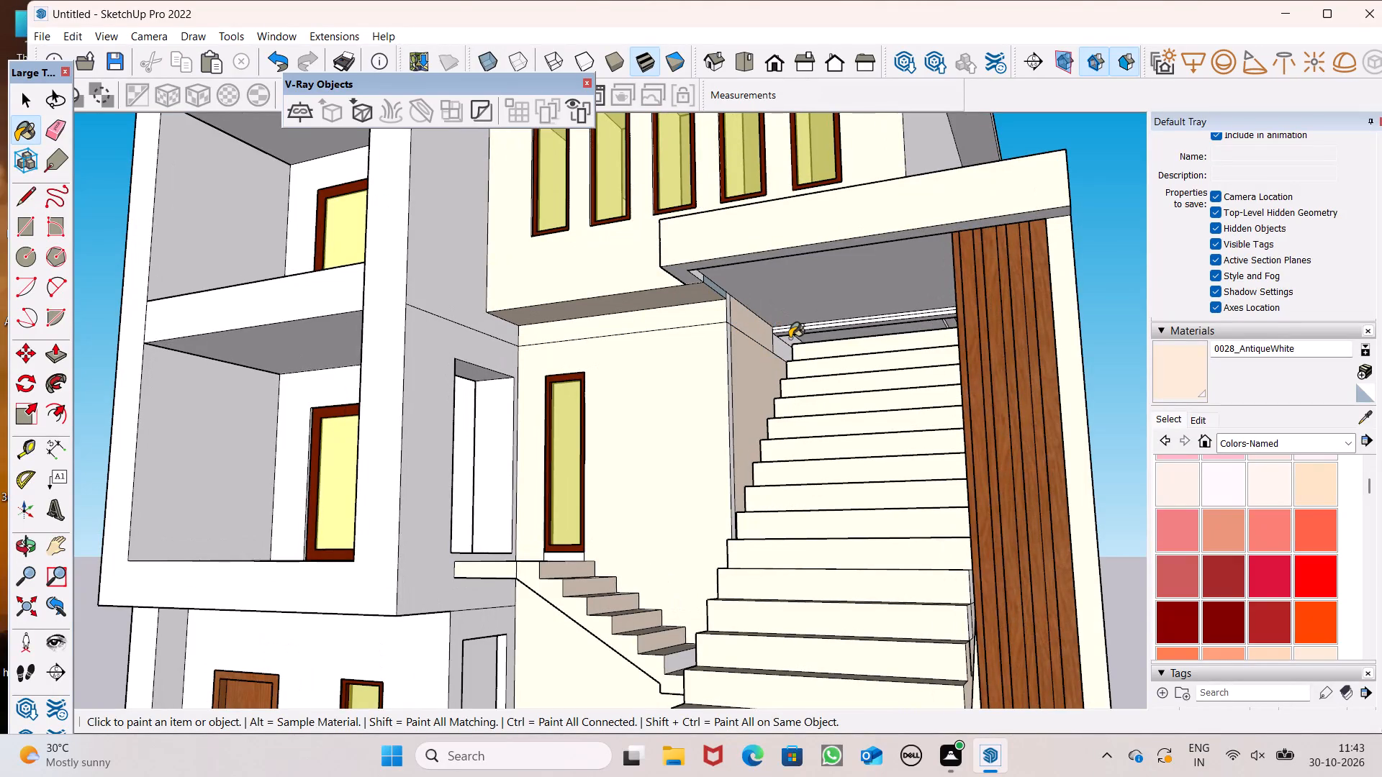
{"action": "left_click", "coordinate": [790, 337]}
Paint the small narrow faces where the canopy's underside recess meets the stair side wall with 0028_AntiqueWhite.
{"action": "scroll", "coordinate": [746, 351], "scroll_direction": "up", "scroll_amount": 15}
{"action": "left_click_drag", "start_coordinate": [751, 245], "coordinate": [747, 253]}
{"action": "left_click", "coordinate": [748, 286]}
{"action": "scroll", "coordinate": [763, 279], "scroll_direction": "down", "scroll_amount": 8}
{"action": "middle_click_drag", "start_coordinate": [777, 310], "coordinate": [821, 356]}
{"action": "scroll", "coordinate": [757, 244], "scroll_direction": "up", "scroll_amount": 6}
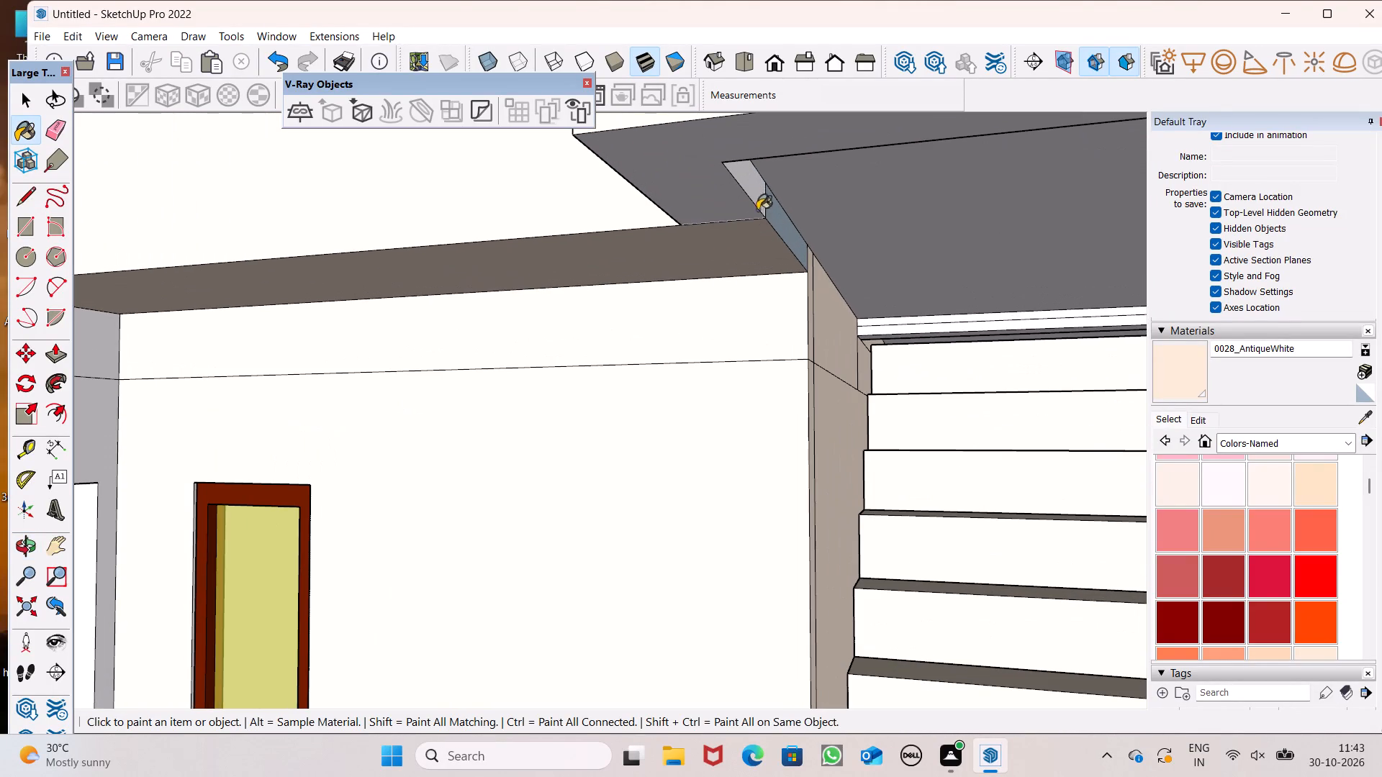
{"action": "left_click", "coordinate": [762, 193]}
{"action": "left_click_drag", "start_coordinate": [788, 211], "coordinate": [791, 220]}
{"action": "left_click", "coordinate": [777, 222]}
{"action": "scroll", "coordinate": [776, 211], "scroll_direction": "down", "scroll_amount": 5}
{"action": "middle_click_drag", "start_coordinate": [813, 275], "coordinate": [823, 282]}
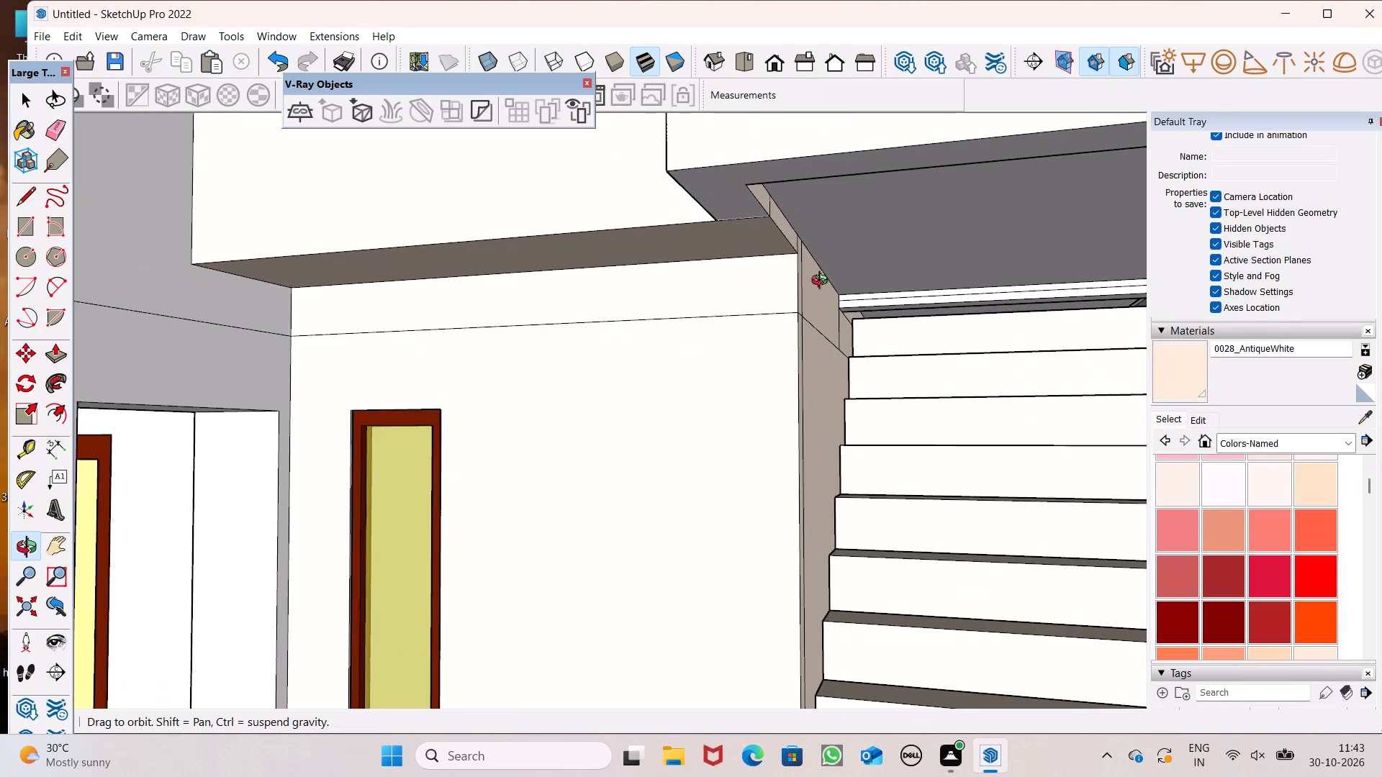
{"action": "middle_click_drag", "start_coordinate": [823, 282], "coordinate": [880, 338]}
Paint the low wall faces at the head of the wide staircase with 0028_AntiqueWhite.
{"action": "scroll", "coordinate": [866, 204], "scroll_direction": "down", "scroll_amount": 6}
{"action": "middle_click_drag", "start_coordinate": [894, 343], "coordinate": [870, 96]}
{"action": "scroll", "coordinate": [888, 325], "scroll_direction": "down", "scroll_amount": 3}
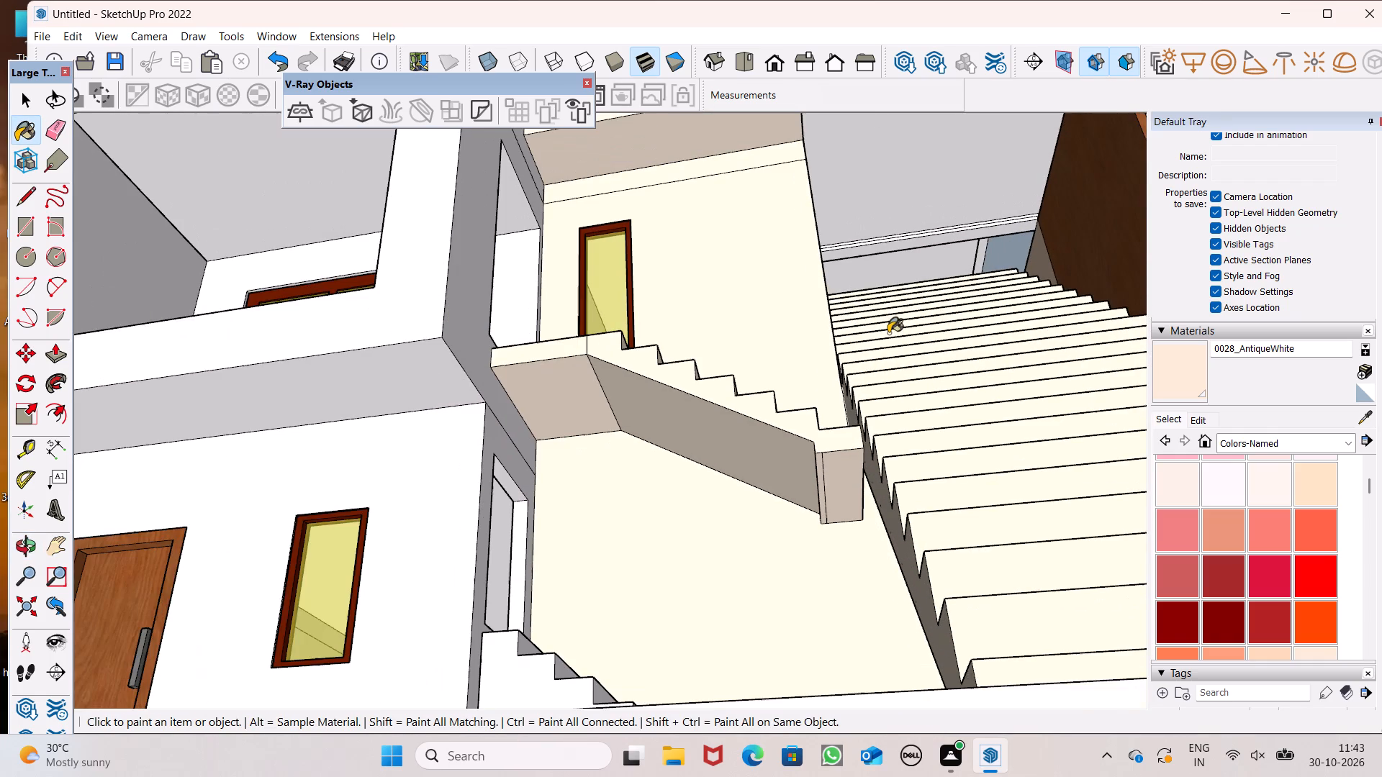
{"action": "scroll", "coordinate": [888, 333], "scroll_direction": "down", "scroll_amount": 1}
{"action": "left_click", "coordinate": [908, 276]}
{"action": "left_click_drag", "start_coordinate": [966, 259], "coordinate": [1011, 259]}
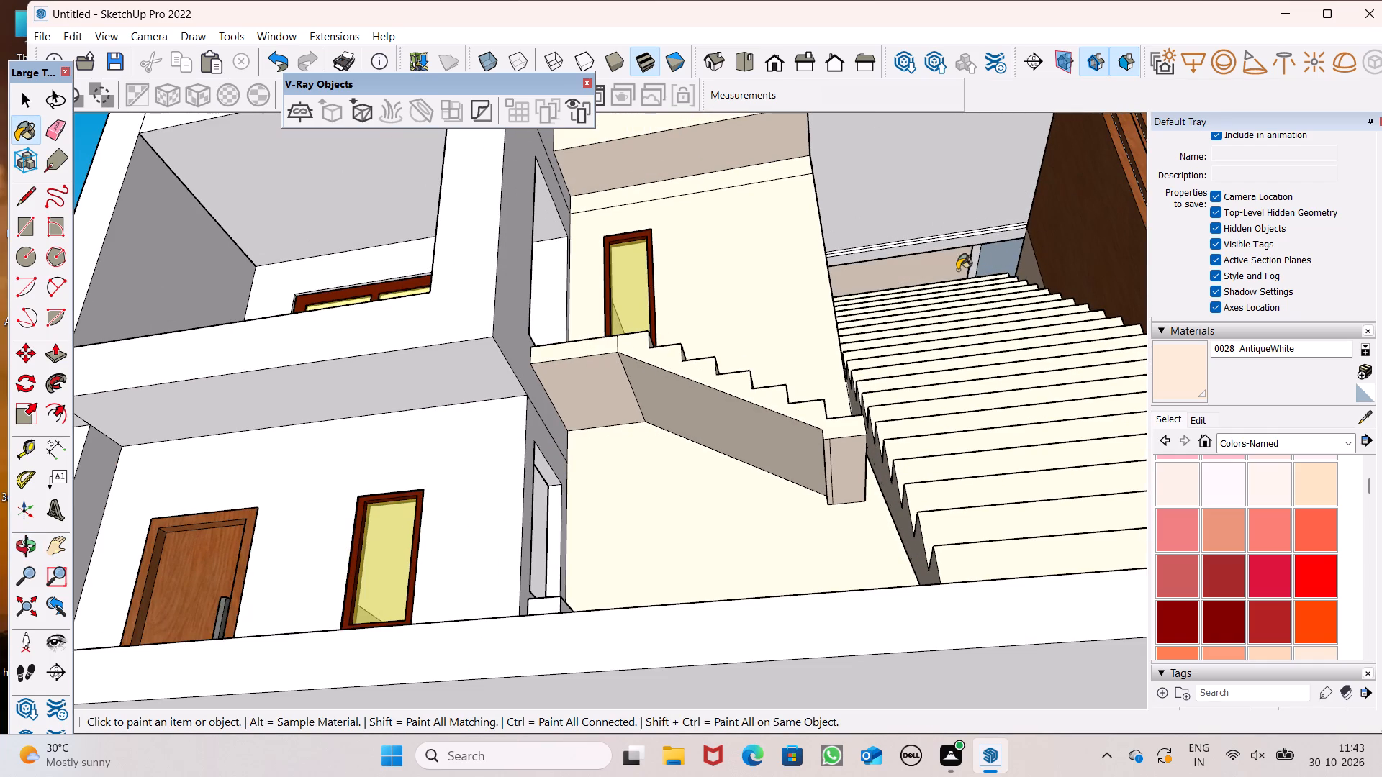
{"action": "left_click", "coordinate": [977, 262]}
Paint the balcony block's front frame, underside and stair-facing side, plus the ground-floor front and side walls, with 0028_AntiqueWhite.
{"action": "left_click", "coordinate": [491, 287]}
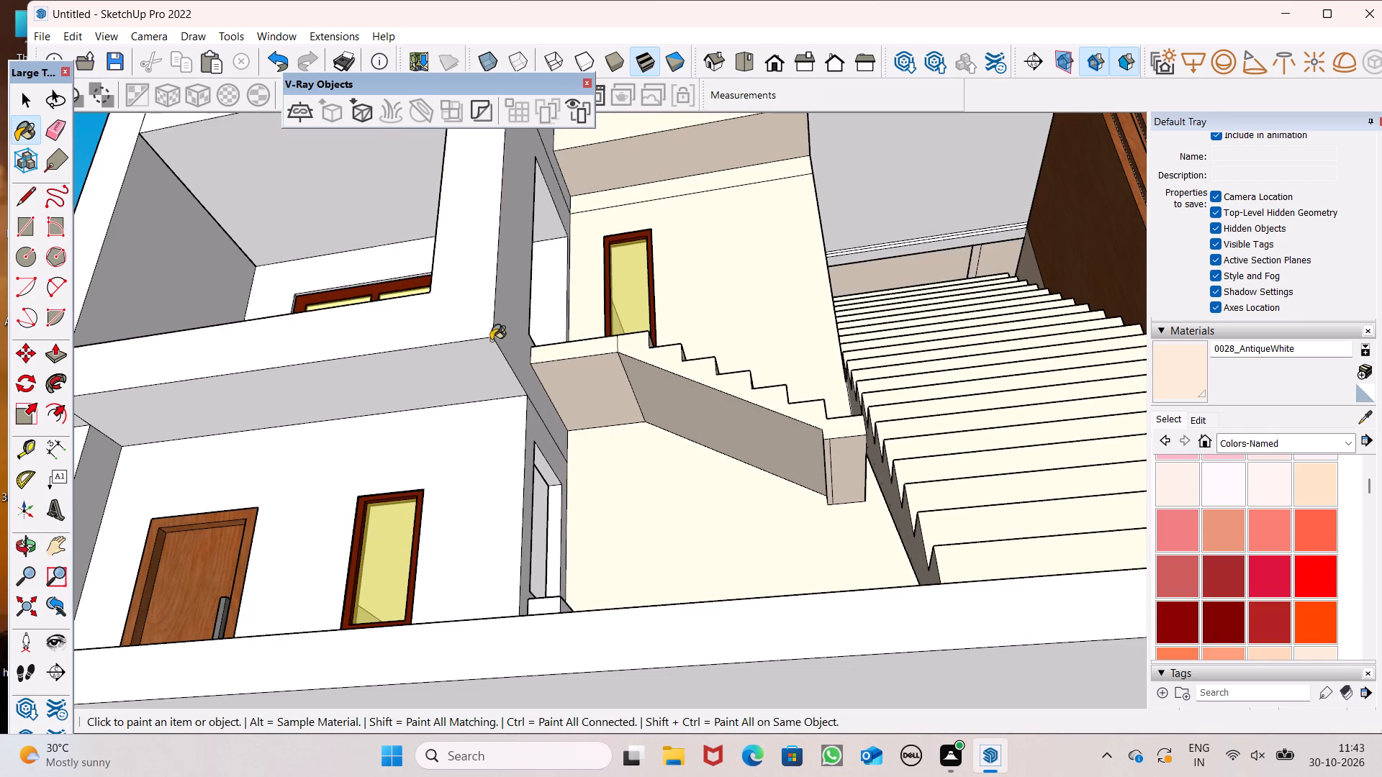
{"action": "left_click", "coordinate": [491, 358]}
{"action": "left_click", "coordinate": [518, 330]}
{"action": "left_click", "coordinate": [509, 434]}
{"action": "left_click", "coordinate": [560, 447]}
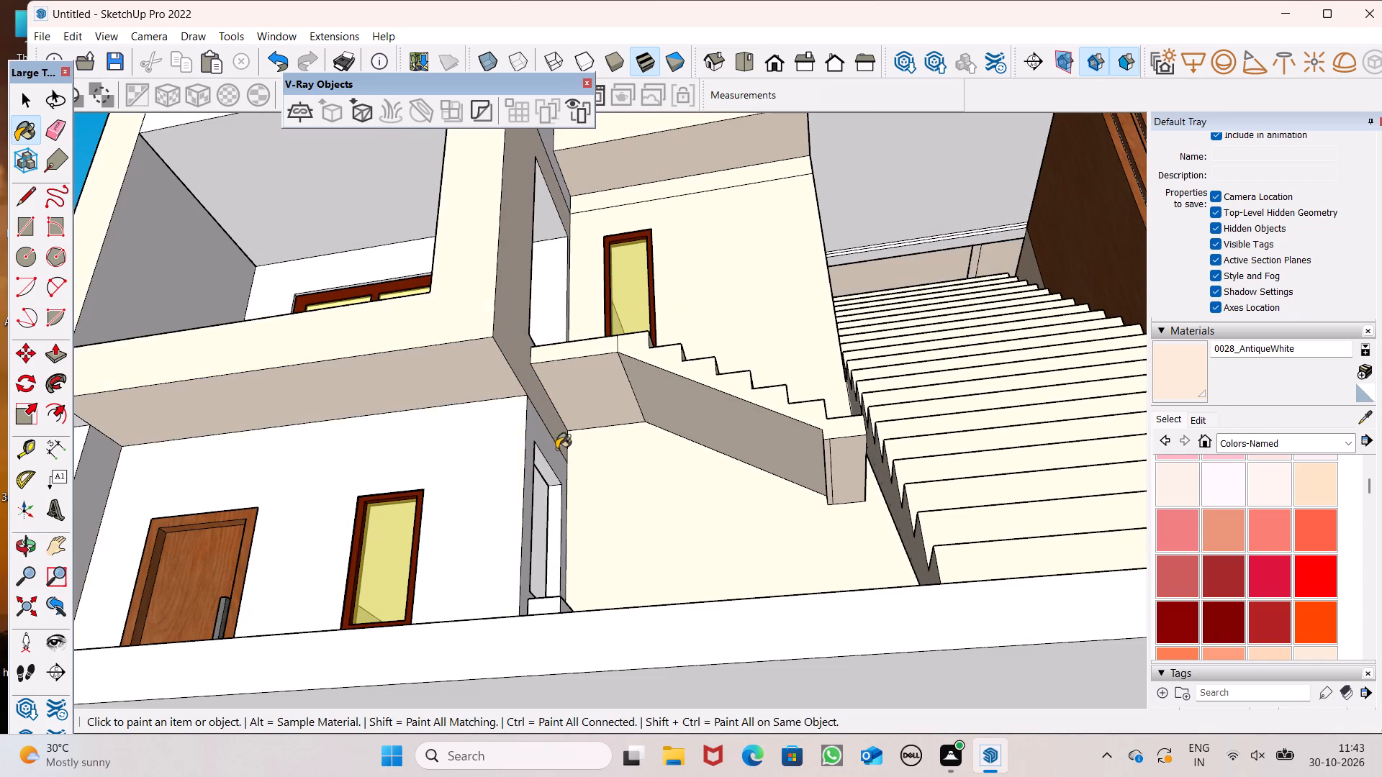
{"action": "middle_click_drag", "start_coordinate": [551, 499], "coordinate": [383, 635]}
{"action": "scroll", "coordinate": [382, 633], "scroll_direction": "up", "scroll_amount": 1}
{"action": "left_click", "coordinate": [448, 543]}
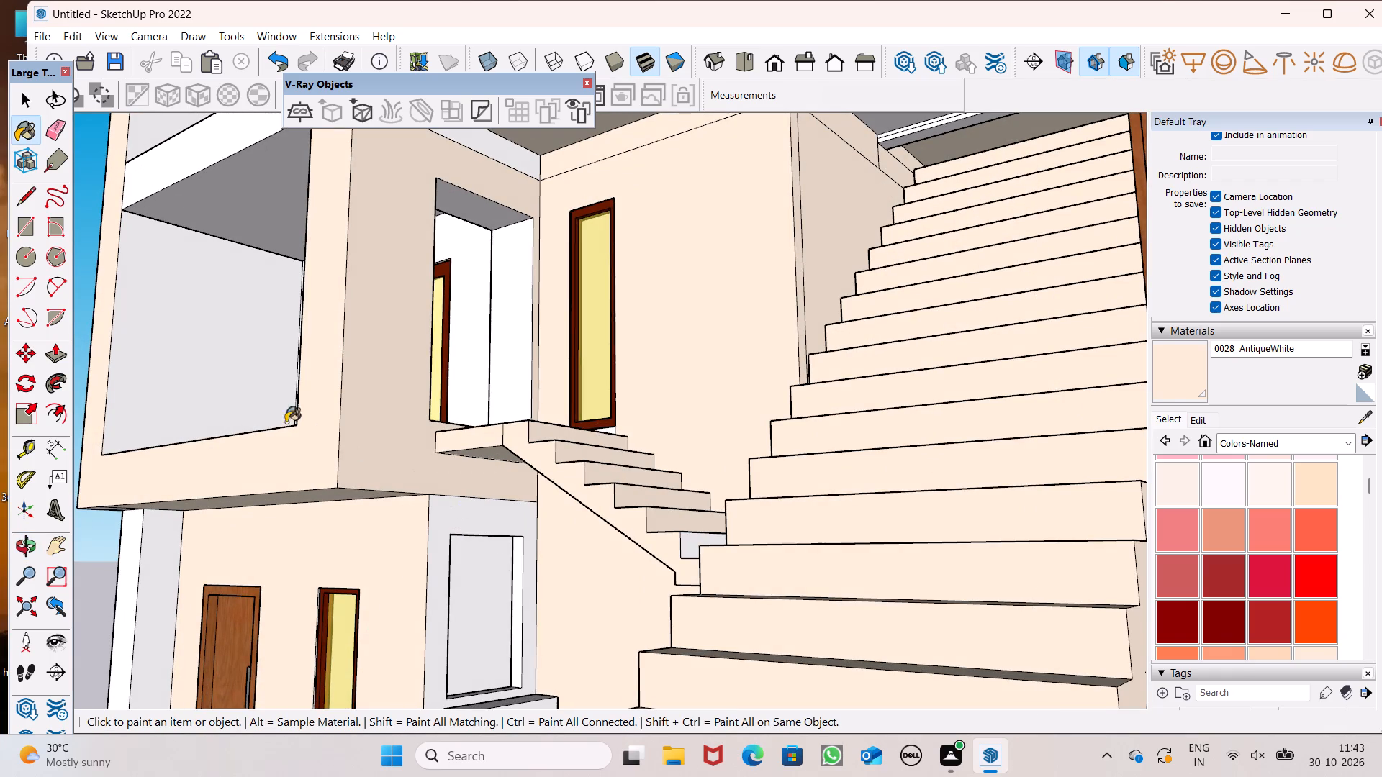
Paint the lower balcony's inner side wall, the upper floor band, the strip above the side opening and the opening's jamb with 0028_AntiqueWhite.
{"action": "left_click", "coordinate": [226, 360]}
{"action": "left_click", "coordinate": [173, 142]}
{"action": "left_click_drag", "start_coordinate": [236, 174], "coordinate": [253, 182]}
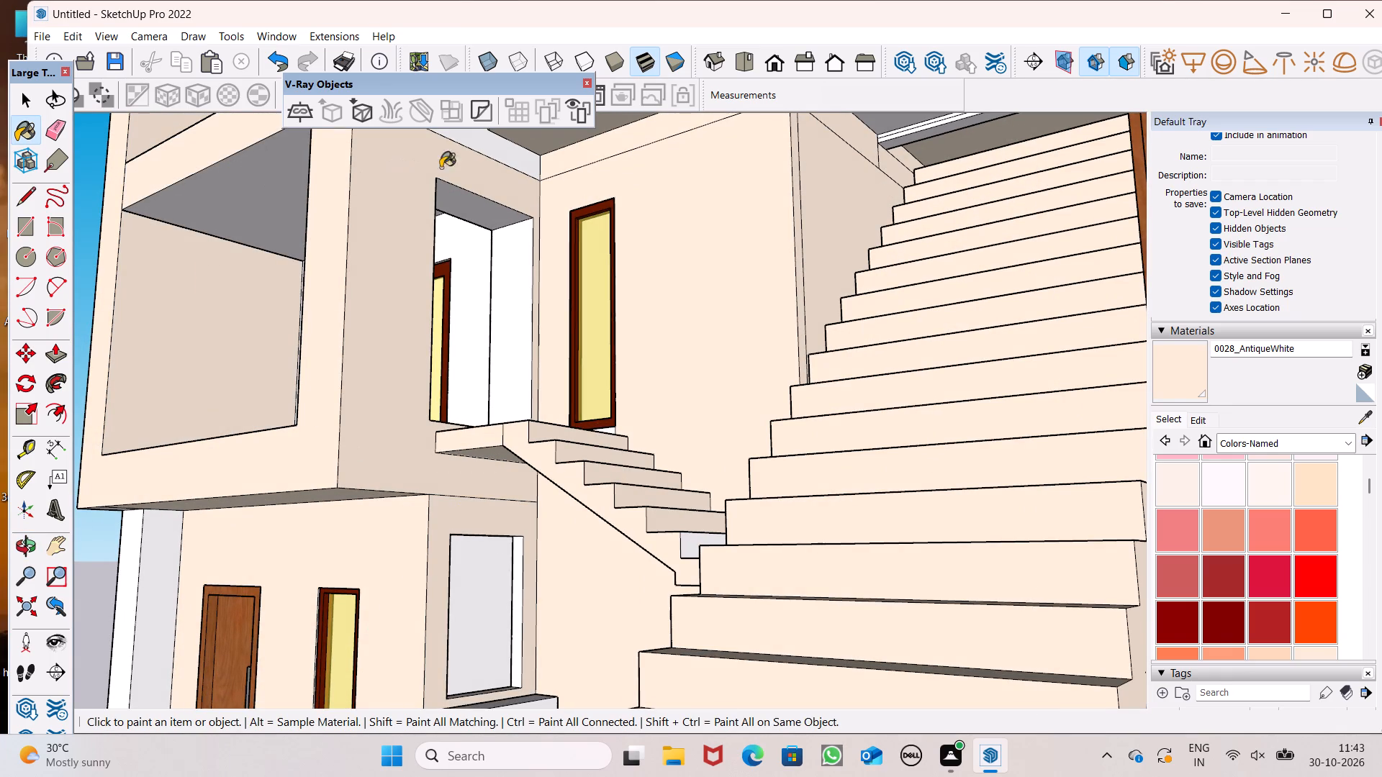
{"action": "left_click", "coordinate": [495, 155]}
{"action": "left_click", "coordinate": [518, 260]}
{"action": "left_click", "coordinate": [492, 223]}
{"action": "middle_click_drag", "start_coordinate": [505, 345], "coordinate": [426, 398]}
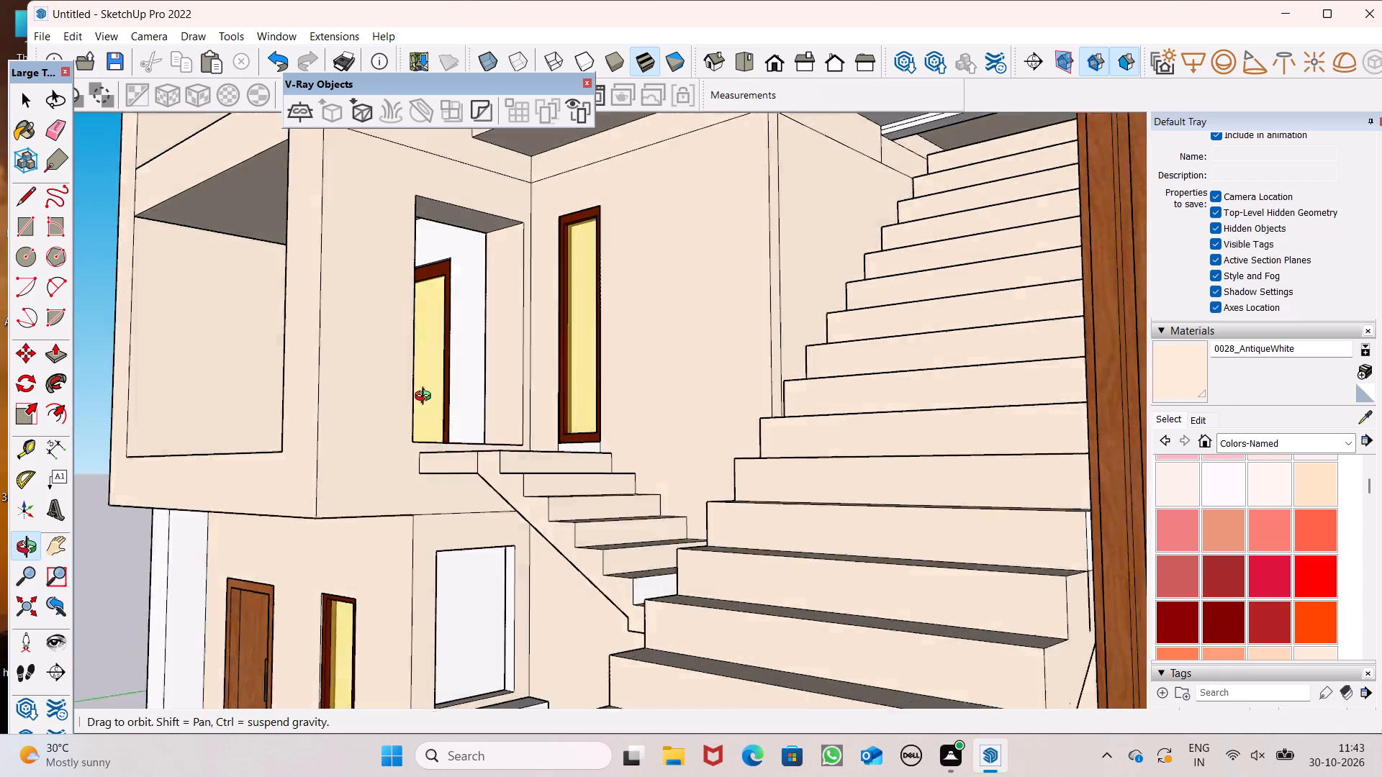
Paint the side opening's sill, the lower balcony's window wall and the strip below the narrow stair window with 0028_AntiqueWhite.
{"action": "middle_click_drag", "start_coordinate": [426, 398], "coordinate": [363, 523]}
{"action": "scroll", "coordinate": [376, 494], "scroll_direction": "up", "scroll_amount": 7}
{"action": "left_click", "coordinate": [430, 467]}
{"action": "scroll", "coordinate": [436, 460], "scroll_direction": "up", "scroll_amount": 1}
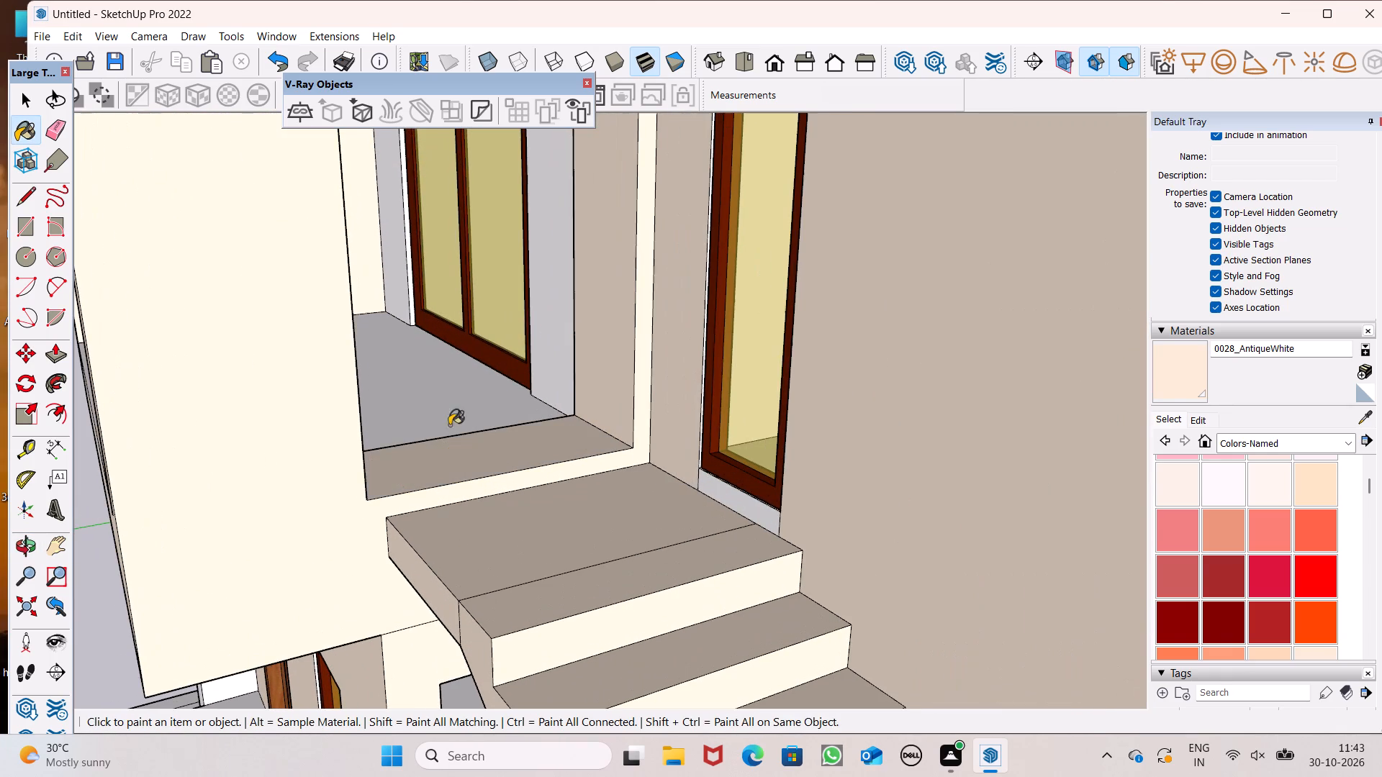
{"action": "left_click", "coordinate": [563, 315]}
{"action": "left_click", "coordinate": [750, 499]}
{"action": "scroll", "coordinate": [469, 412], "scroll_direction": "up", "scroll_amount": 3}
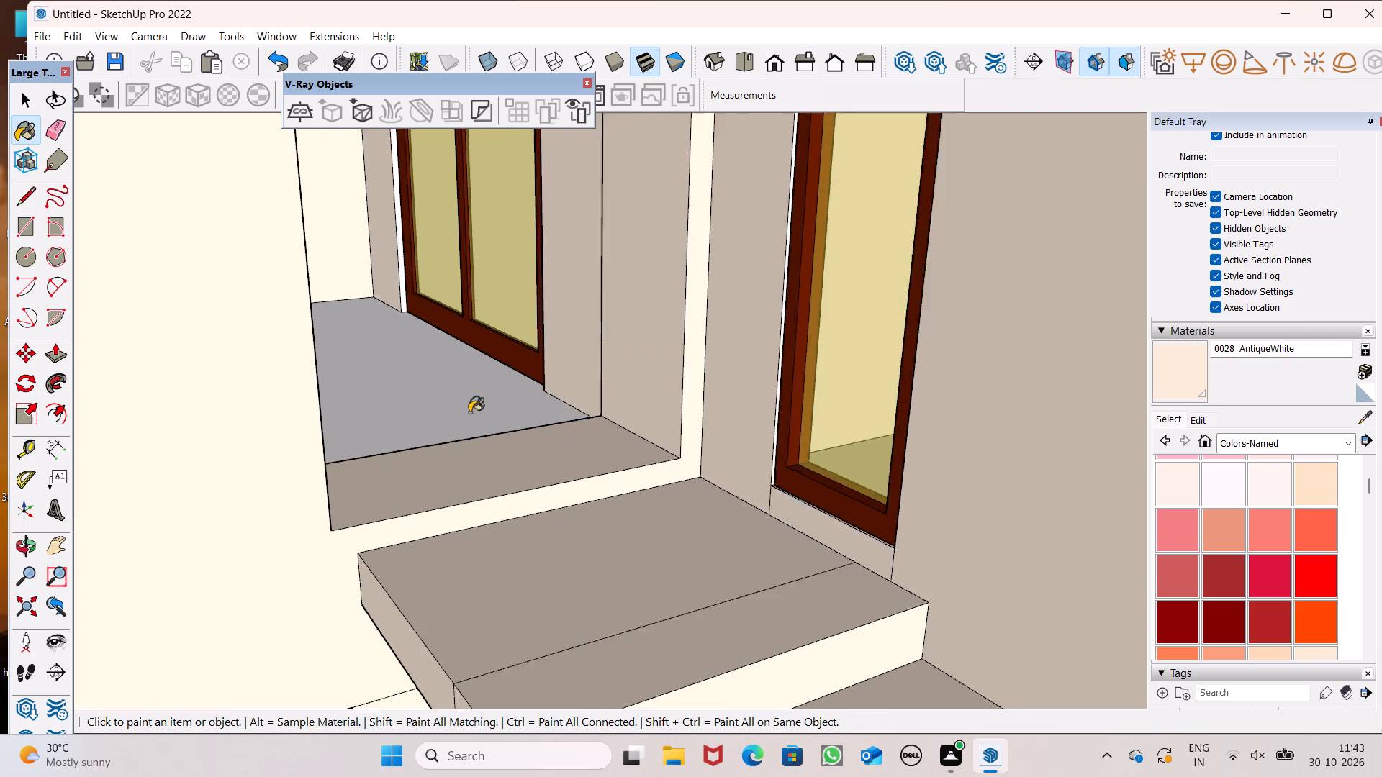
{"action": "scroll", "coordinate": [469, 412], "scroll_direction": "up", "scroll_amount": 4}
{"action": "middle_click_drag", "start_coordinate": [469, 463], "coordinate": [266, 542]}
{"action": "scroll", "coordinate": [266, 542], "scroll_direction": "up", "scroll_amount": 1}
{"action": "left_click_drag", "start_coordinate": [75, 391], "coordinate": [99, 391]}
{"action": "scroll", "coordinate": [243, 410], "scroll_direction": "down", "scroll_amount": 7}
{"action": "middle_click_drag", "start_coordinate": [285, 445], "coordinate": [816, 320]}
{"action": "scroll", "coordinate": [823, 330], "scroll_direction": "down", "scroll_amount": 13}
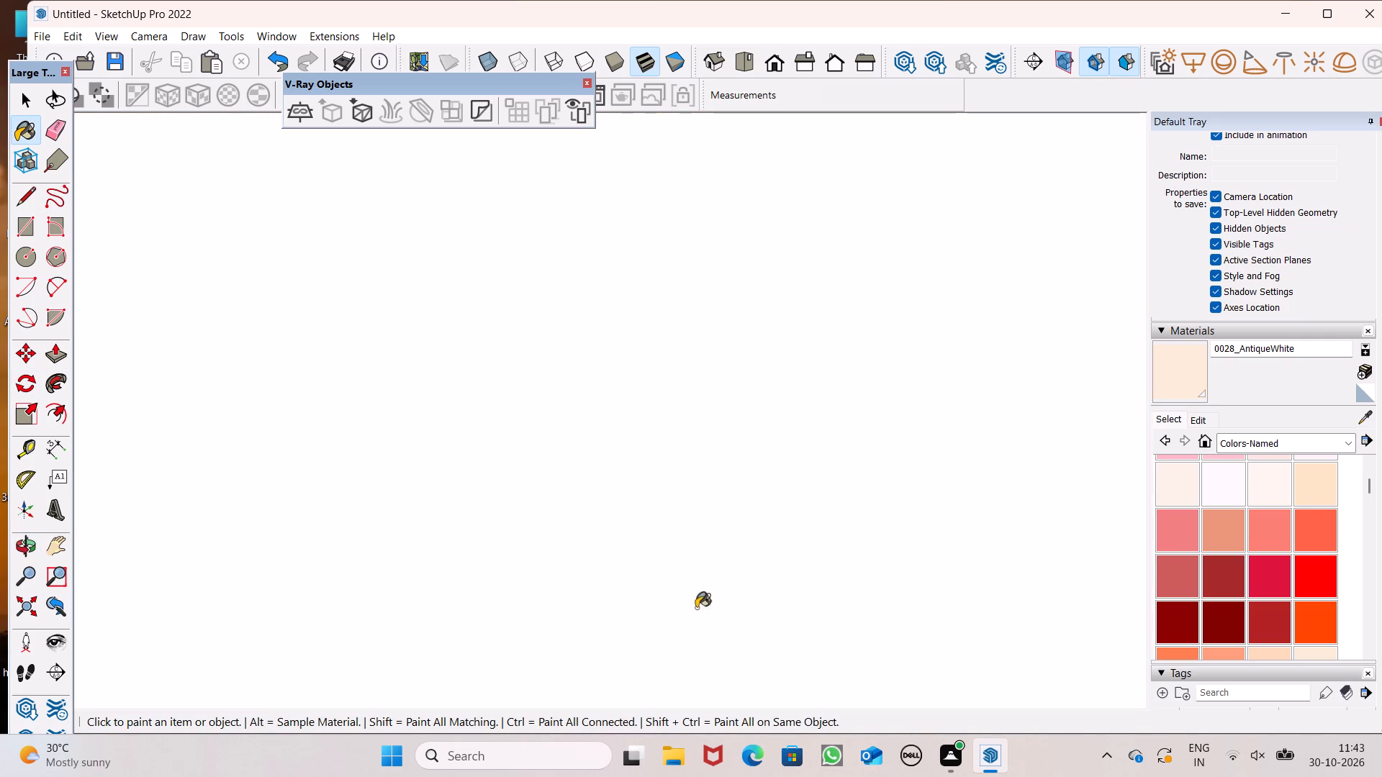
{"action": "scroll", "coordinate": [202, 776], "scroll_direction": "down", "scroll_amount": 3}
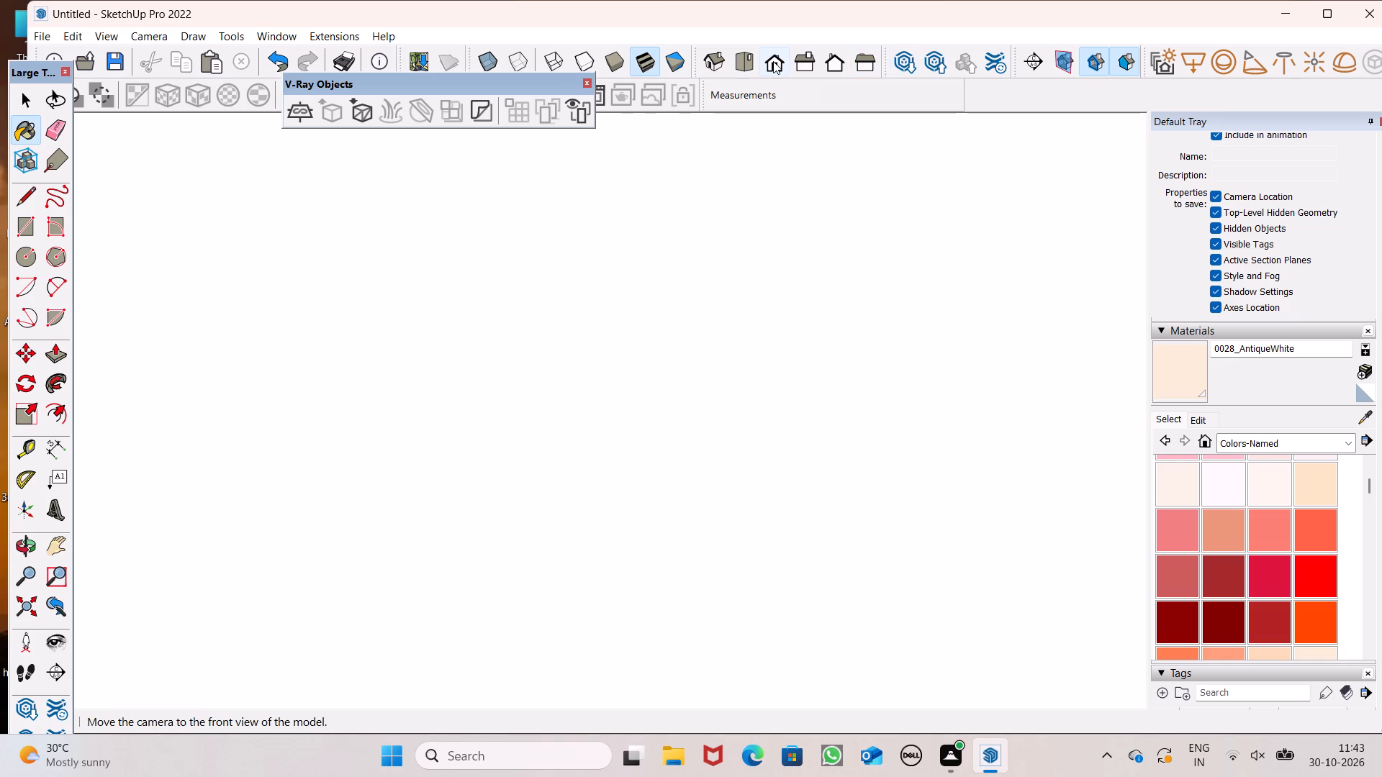
From the front view, paint the upper front beam, the roof slab's front and side edges and the blank side wall with 0028_AntiqueWhite.
{"action": "left_click", "coordinate": [782, 60]}
{"action": "scroll", "coordinate": [922, 326], "scroll_direction": "down", "scroll_amount": 20}
{"action": "scroll", "coordinate": [922, 326], "scroll_direction": "down", "scroll_amount": 13}
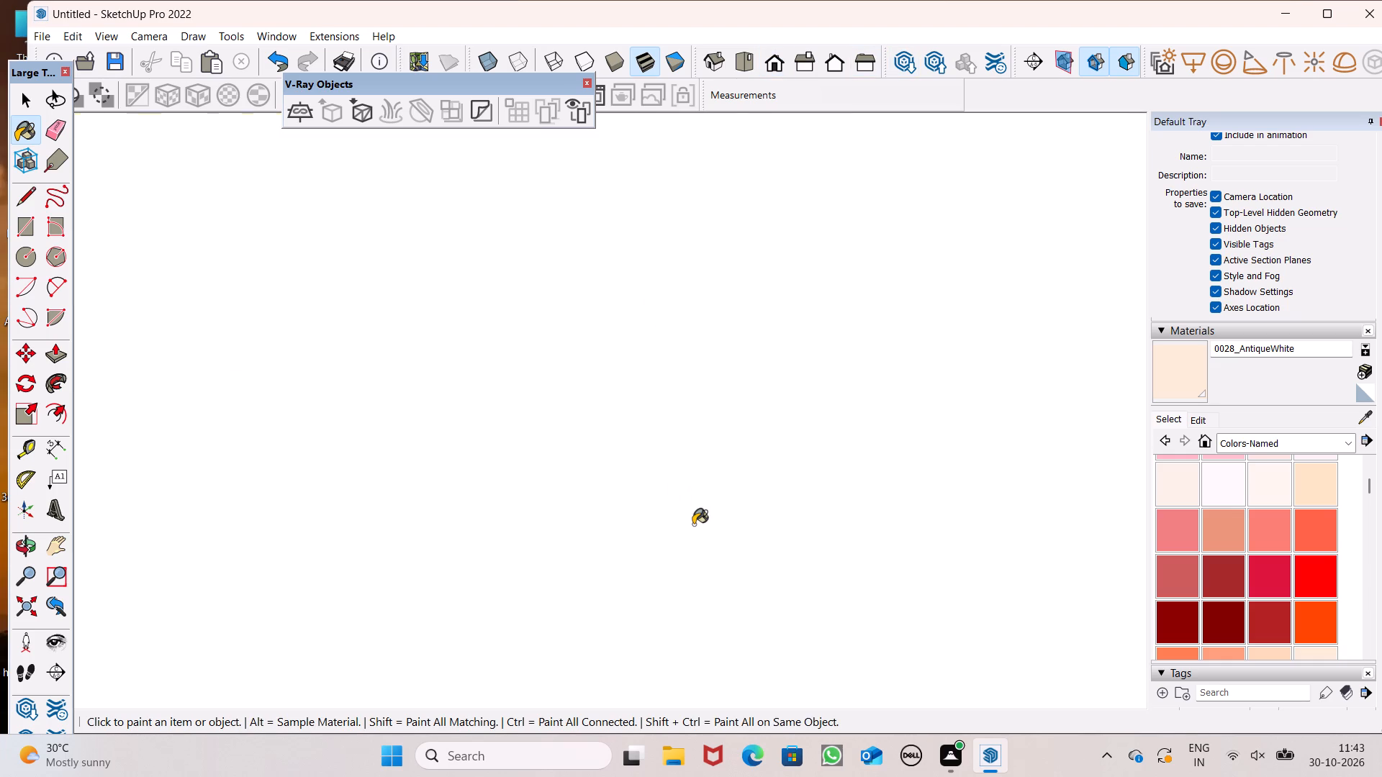
{"action": "scroll", "coordinate": [693, 524], "scroll_direction": "down", "scroll_amount": 20}
{"action": "scroll", "coordinate": [693, 524], "scroll_direction": "down", "scroll_amount": 14}
{"action": "scroll", "coordinate": [653, 508], "scroll_direction": "down", "scroll_amount": 7}
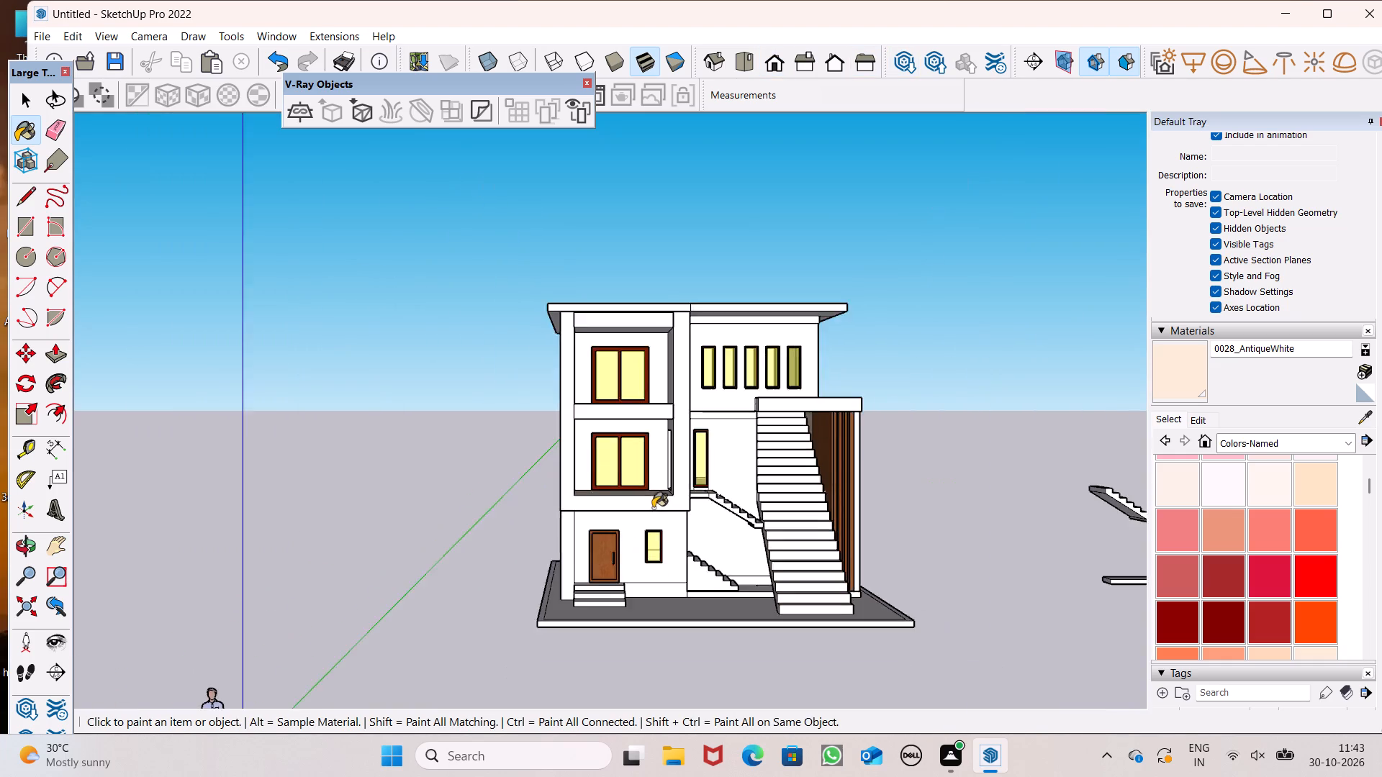
{"action": "middle_click_drag", "start_coordinate": [674, 554], "coordinate": [931, 538]}
{"action": "scroll", "coordinate": [667, 341], "scroll_direction": "up", "scroll_amount": 7}
{"action": "left_click", "coordinate": [666, 341]}
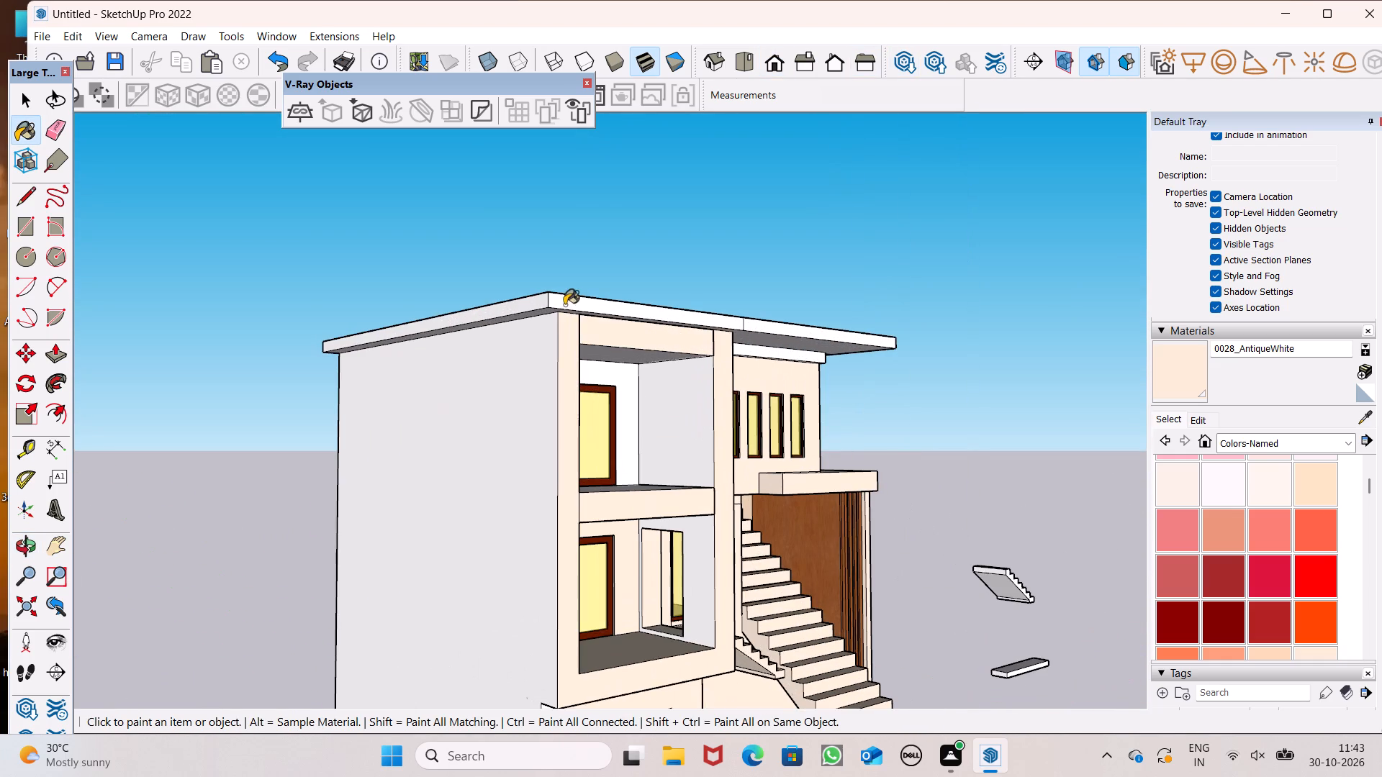
{"action": "left_click", "coordinate": [564, 305]}
{"action": "left_click", "coordinate": [537, 292]}
{"action": "left_click", "coordinate": [531, 297]}
{"action": "left_click", "coordinate": [529, 326]}
Paint the remaining front roof edge and the front and underside of the band above the five narrow windows with 0028_AntiqueWhite.
{"action": "middle_click_drag", "start_coordinate": [605, 396], "coordinate": [543, 372]}
{"action": "scroll", "coordinate": [542, 386], "scroll_direction": "up", "scroll_amount": 1}
{"action": "scroll", "coordinate": [748, 273], "scroll_direction": "up", "scroll_amount": 5}
{"action": "left_click", "coordinate": [749, 339]}
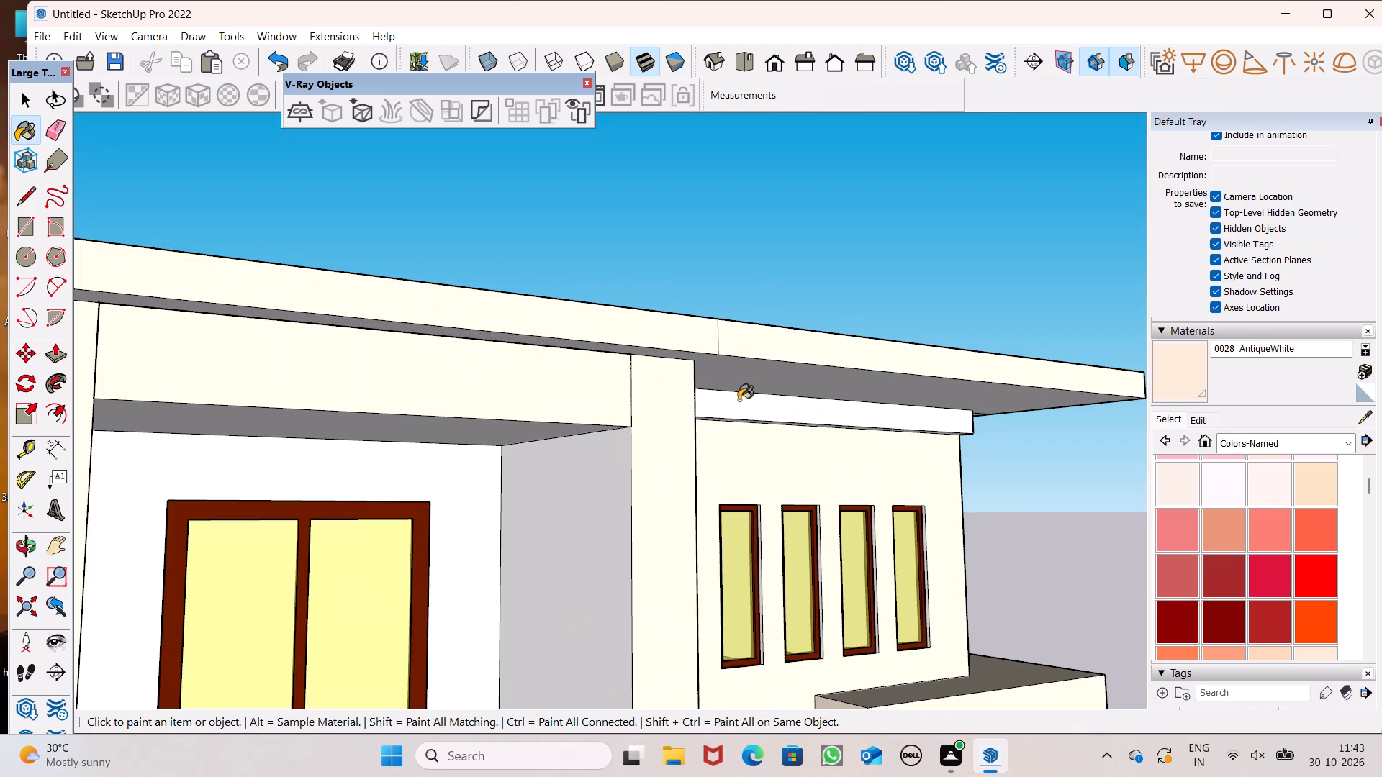
{"action": "left_click", "coordinate": [739, 399]}
{"action": "middle_click_drag", "start_coordinate": [746, 432], "coordinate": [770, 291]}
{"action": "scroll", "coordinate": [770, 291], "scroll_direction": "up", "scroll_amount": 5}
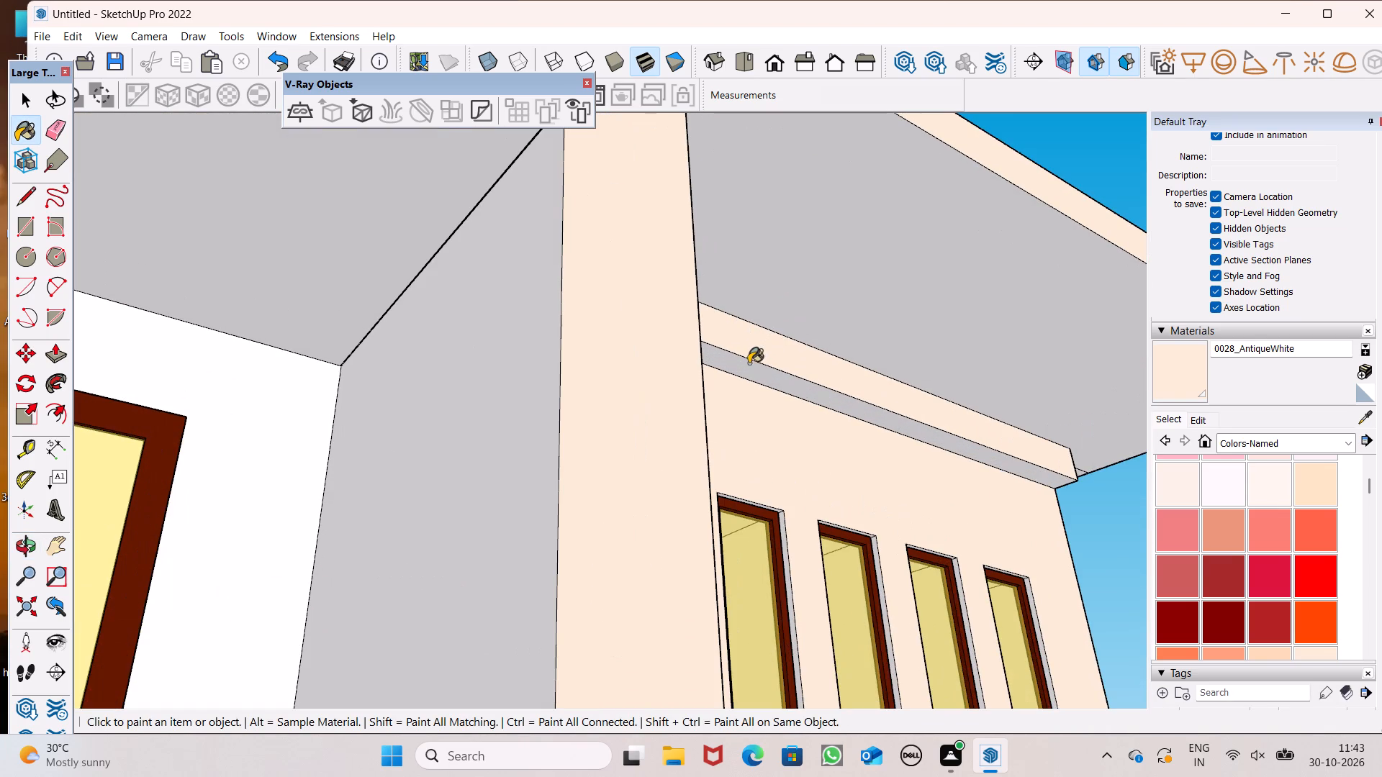
{"action": "left_click", "coordinate": [749, 363]}
Paint the upper balcony's side walls, ceiling and window wall and the roof overhang's underside with 0028_AntiqueWhite.
{"action": "left_click_drag", "start_coordinate": [558, 392], "coordinate": [545, 384]}
{"action": "left_click", "coordinate": [348, 225]}
{"action": "left_click", "coordinate": [251, 417]}
{"action": "scroll", "coordinate": [536, 399], "scroll_direction": "down", "scroll_amount": 2}
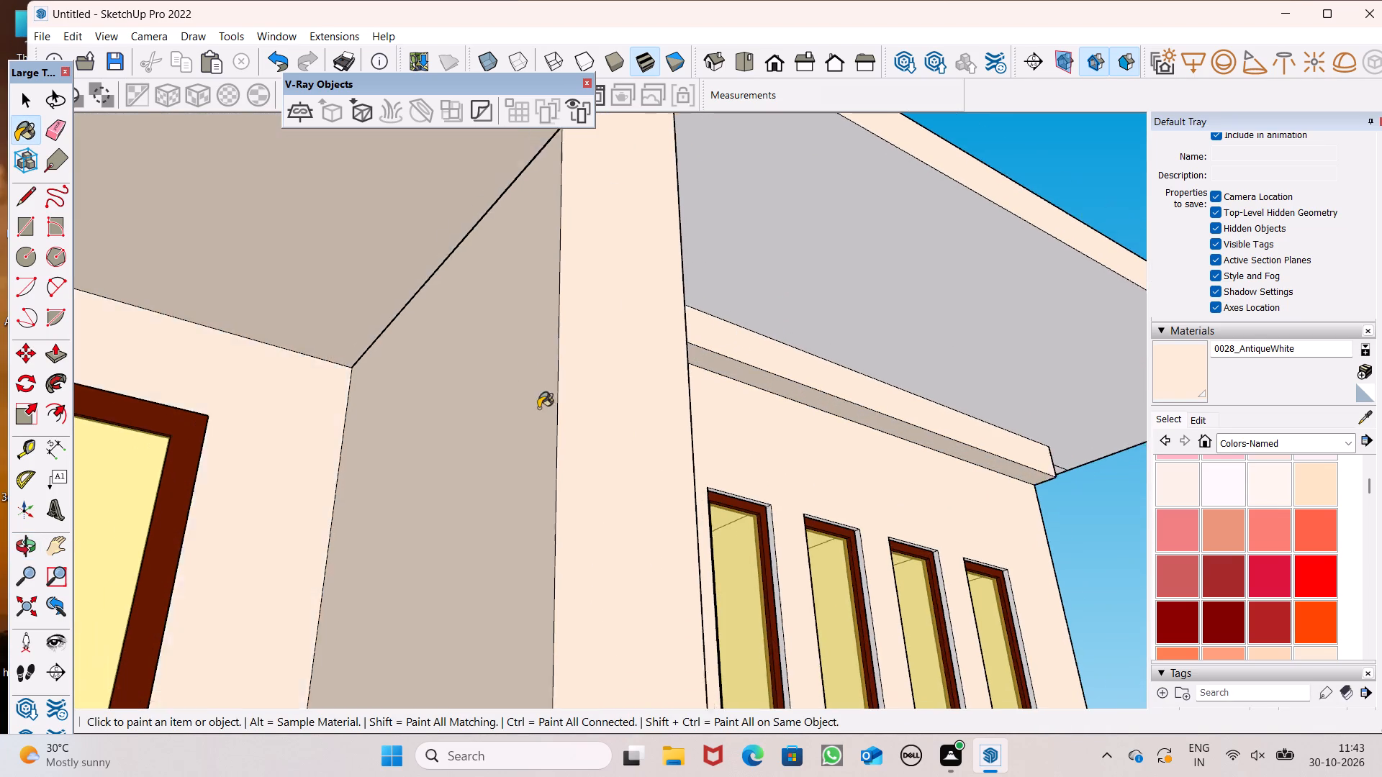
{"action": "scroll", "coordinate": [538, 408], "scroll_direction": "down", "scroll_amount": 4}
{"action": "middle_click_drag", "start_coordinate": [594, 426], "coordinate": [693, 487]}
{"action": "left_click", "coordinate": [810, 322]}
{"action": "scroll", "coordinate": [763, 347], "scroll_direction": "down", "scroll_amount": 6}
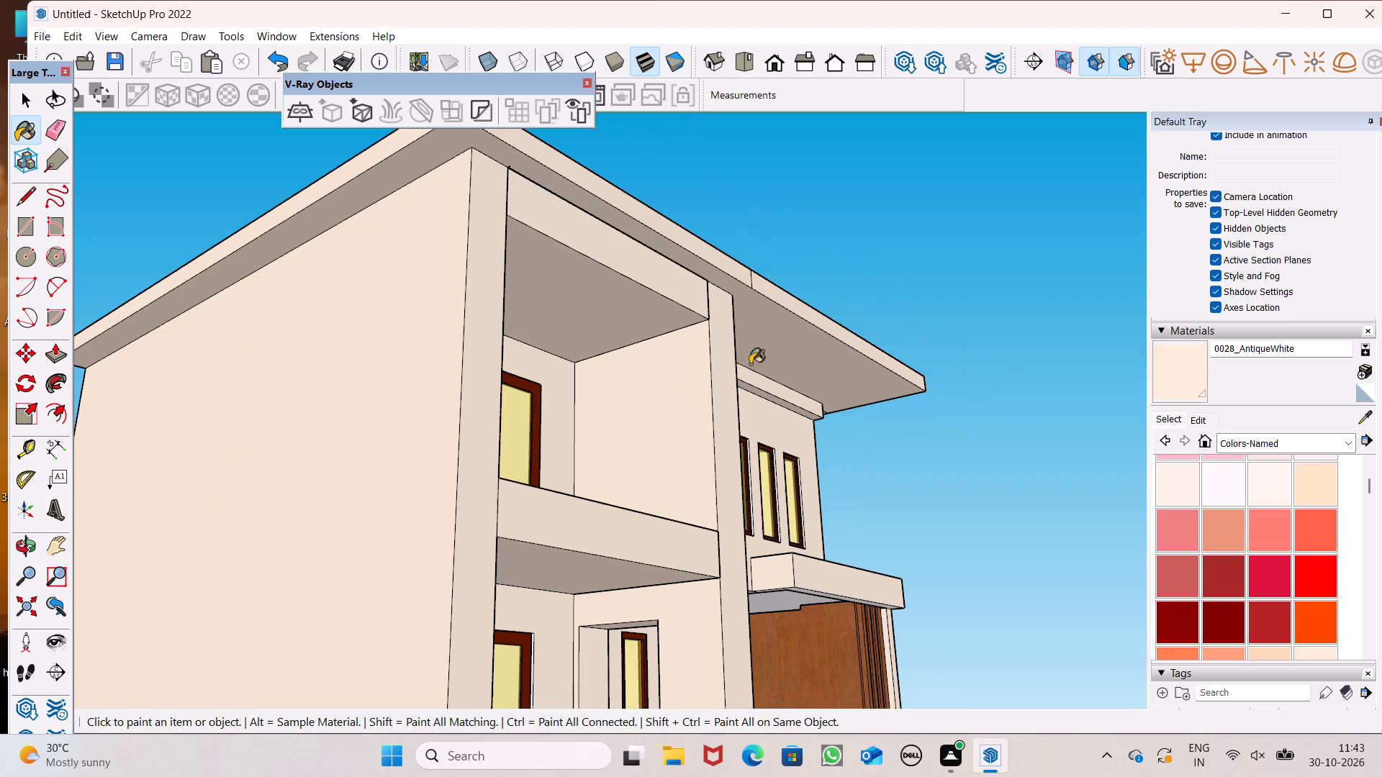
{"action": "middle_click_drag", "start_coordinate": [666, 364], "coordinate": [137, 460]}
{"action": "left_click", "coordinate": [235, 504]}
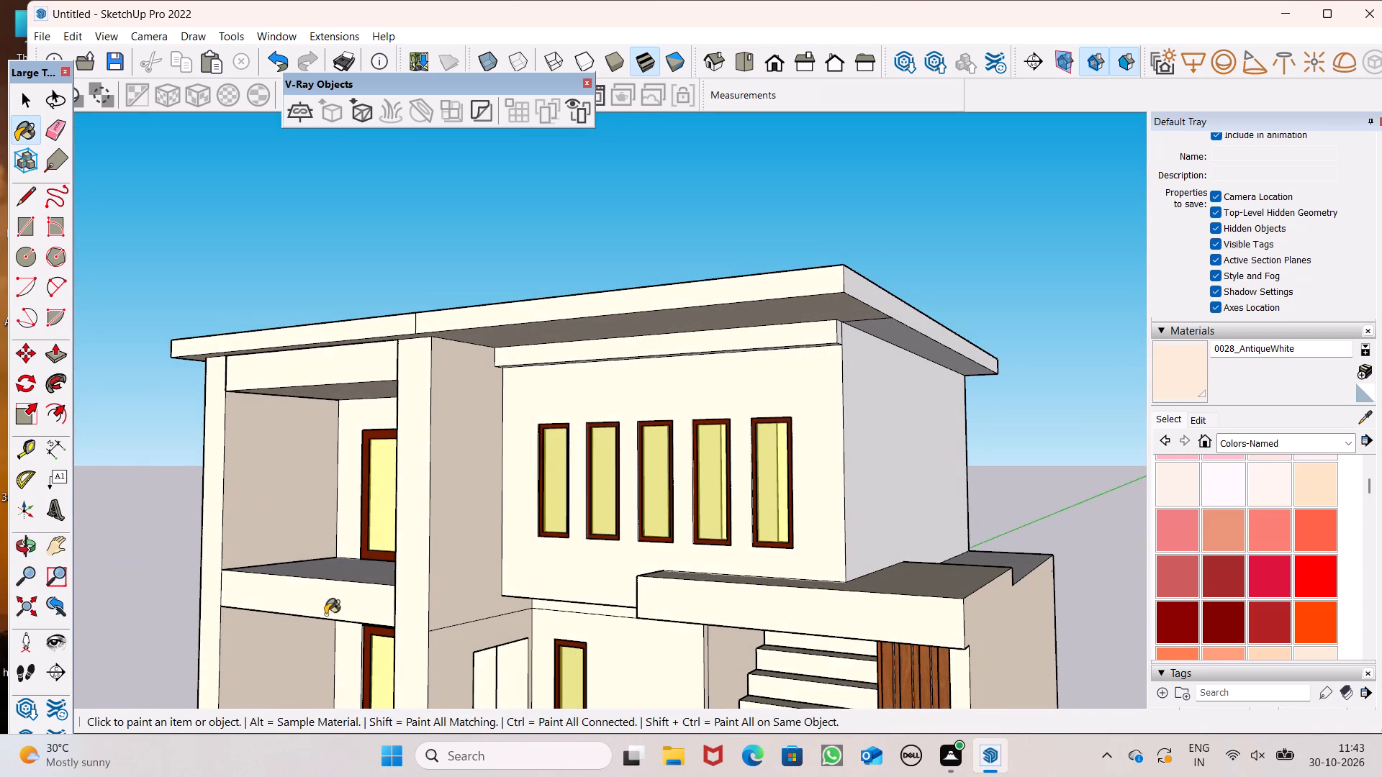
Paint the roof's large top face and the narrow strip along its side edge with 0028_AntiqueWhite.
{"action": "middle_click_drag", "start_coordinate": [328, 613], "coordinate": [909, 755]}
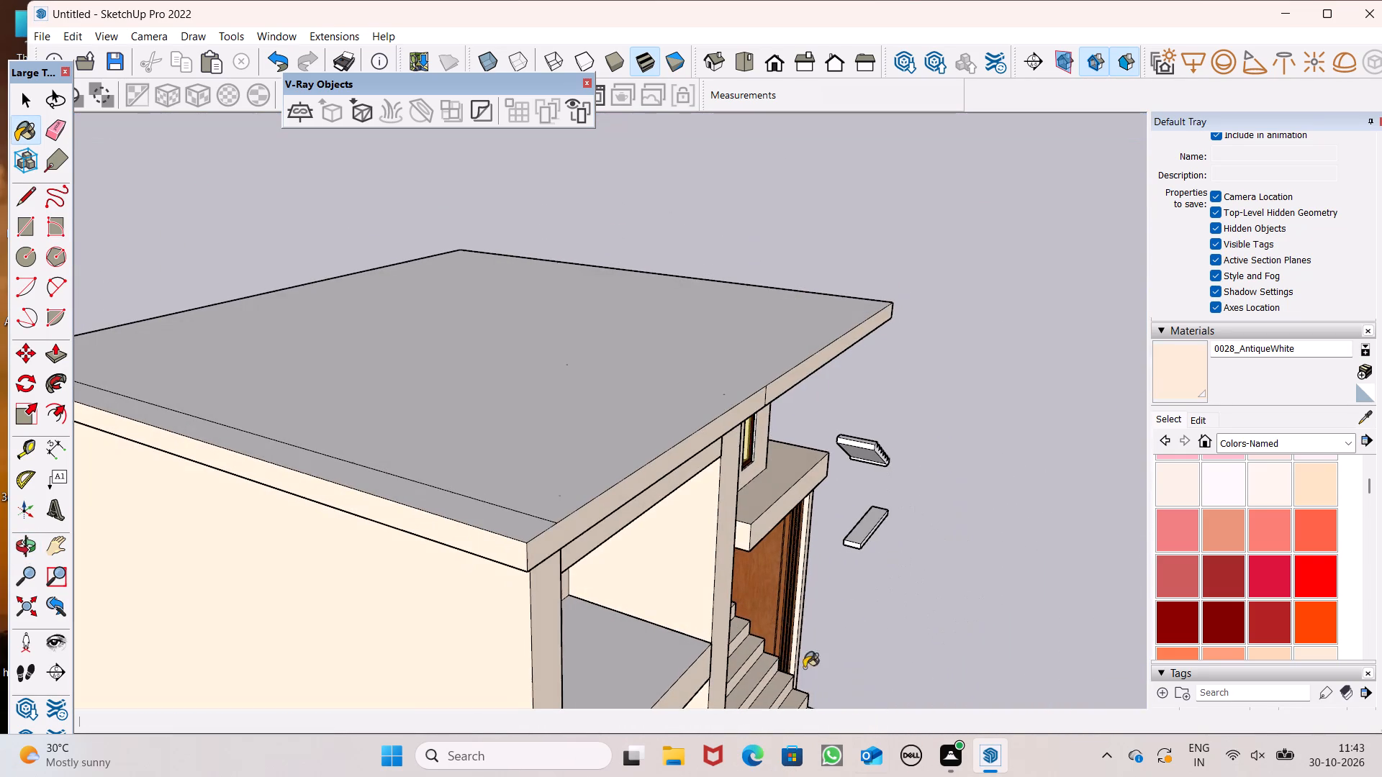
{"action": "left_click", "coordinate": [523, 476]}
{"action": "left_click", "coordinate": [492, 517]}
{"action": "left_click", "coordinate": [492, 504]}
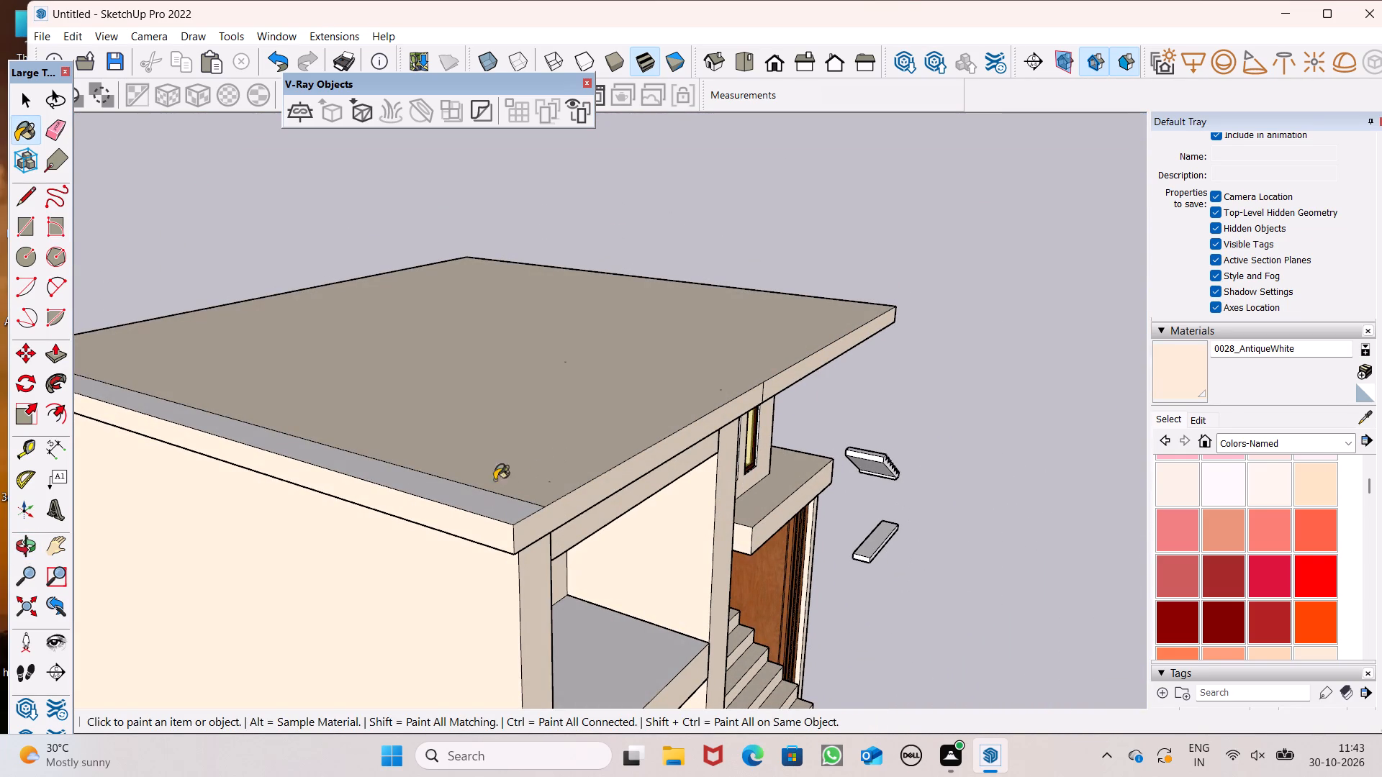
Erase the dividing line between the narrow strip and the main top face of the roof.
{"action": "left_click", "coordinate": [48, 124]}
{"action": "left_click_drag", "start_coordinate": [356, 430], "coordinate": [355, 442]}
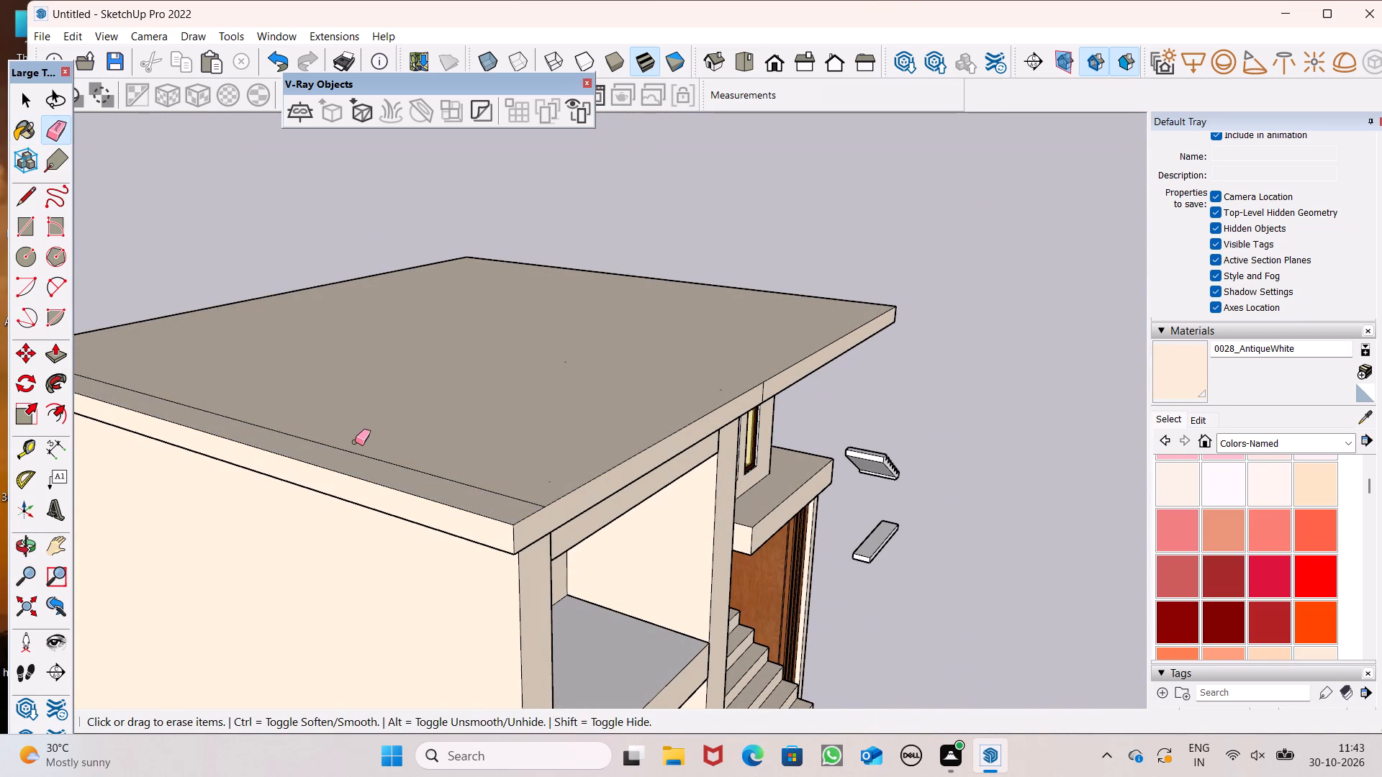
{"action": "left_click_drag", "start_coordinate": [355, 442], "coordinate": [353, 453]}
Paint the large blank rear wall and the rear end face of the roof overhang with 0028_AntiqueWhite.
{"action": "scroll", "coordinate": [457, 331], "scroll_direction": "down", "scroll_amount": 4}
{"action": "middle_click_drag", "start_coordinate": [469, 345], "coordinate": [1024, 376]}
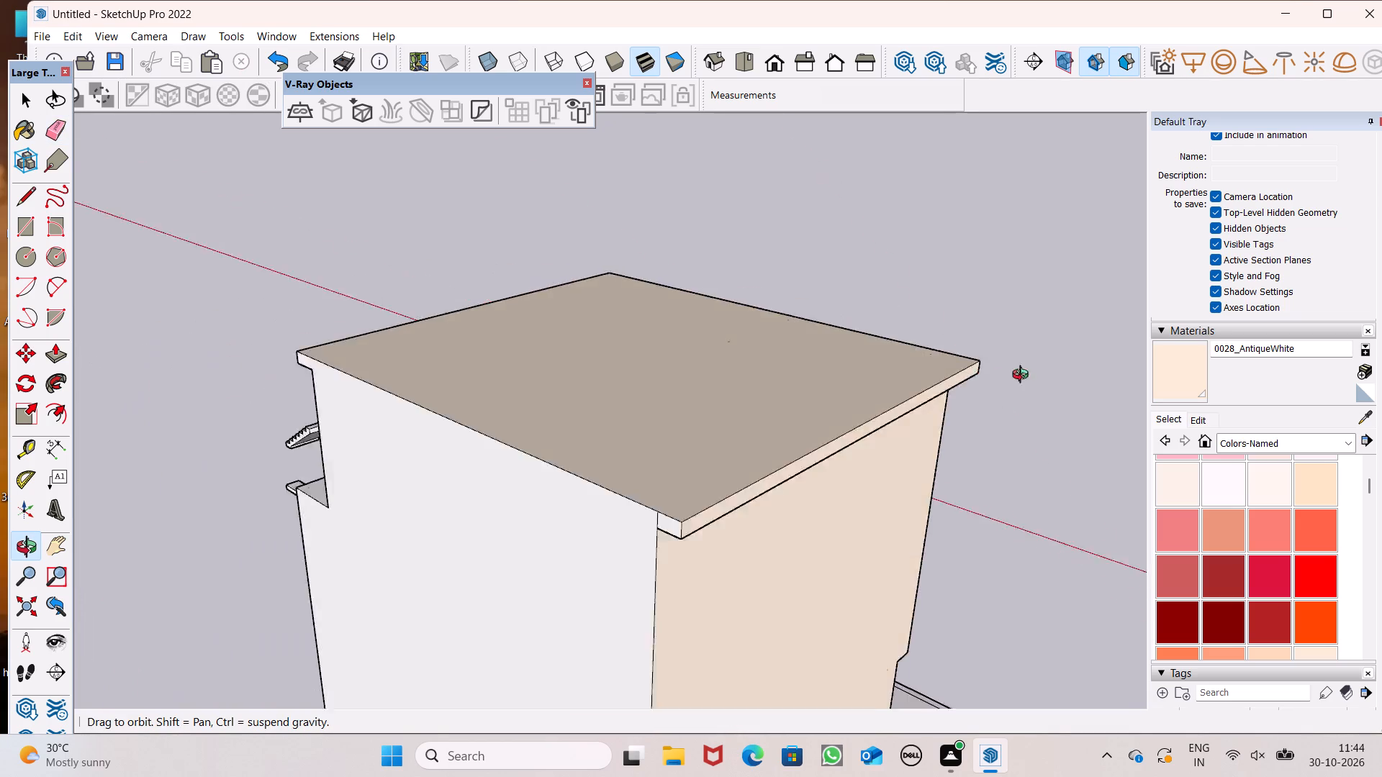
{"action": "middle_click_drag", "start_coordinate": [1024, 376], "coordinate": [1202, 356]}
{"action": "scroll", "coordinate": [1202, 356], "scroll_direction": "up", "scroll_amount": 1}
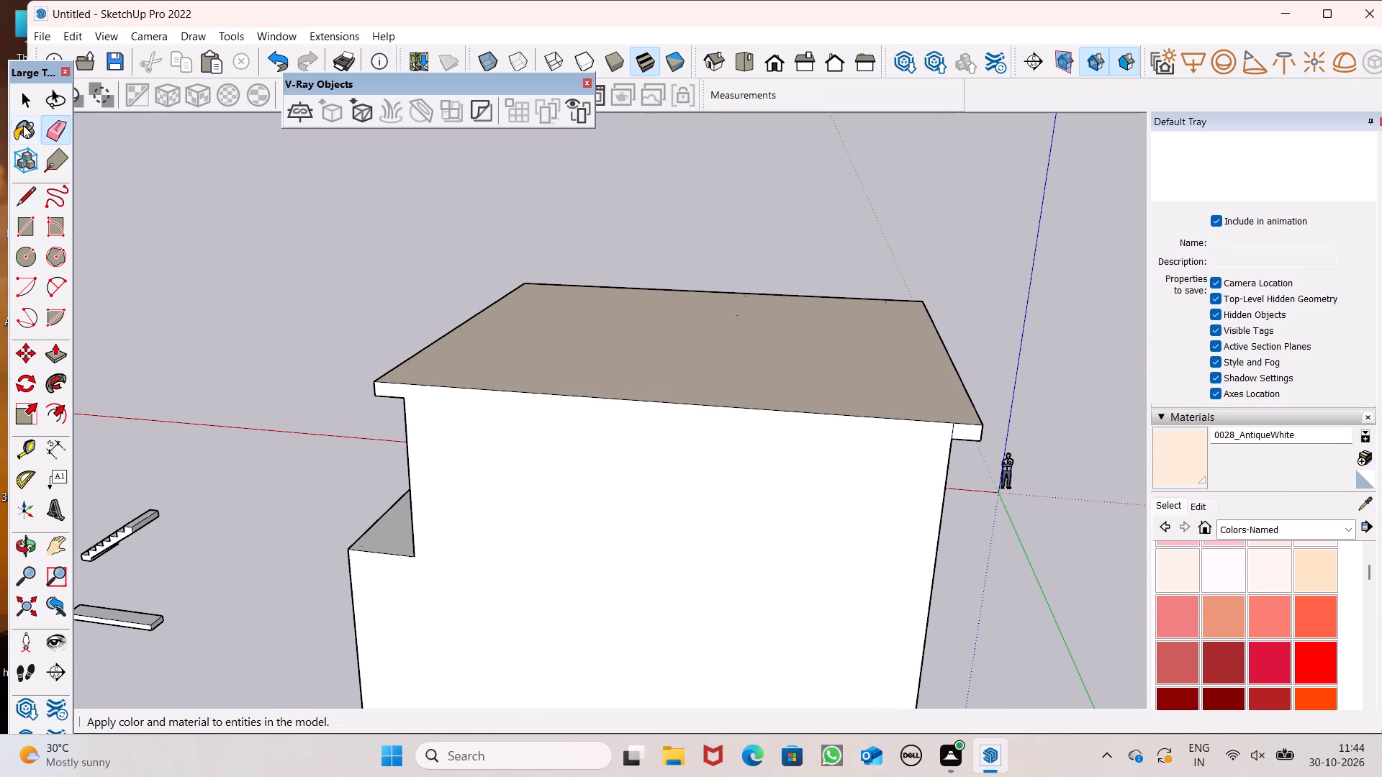
{"action": "left_click", "coordinate": [23, 125]}
{"action": "left_click", "coordinate": [525, 475]}
{"action": "scroll", "coordinate": [810, 462], "scroll_direction": "up", "scroll_amount": 6}
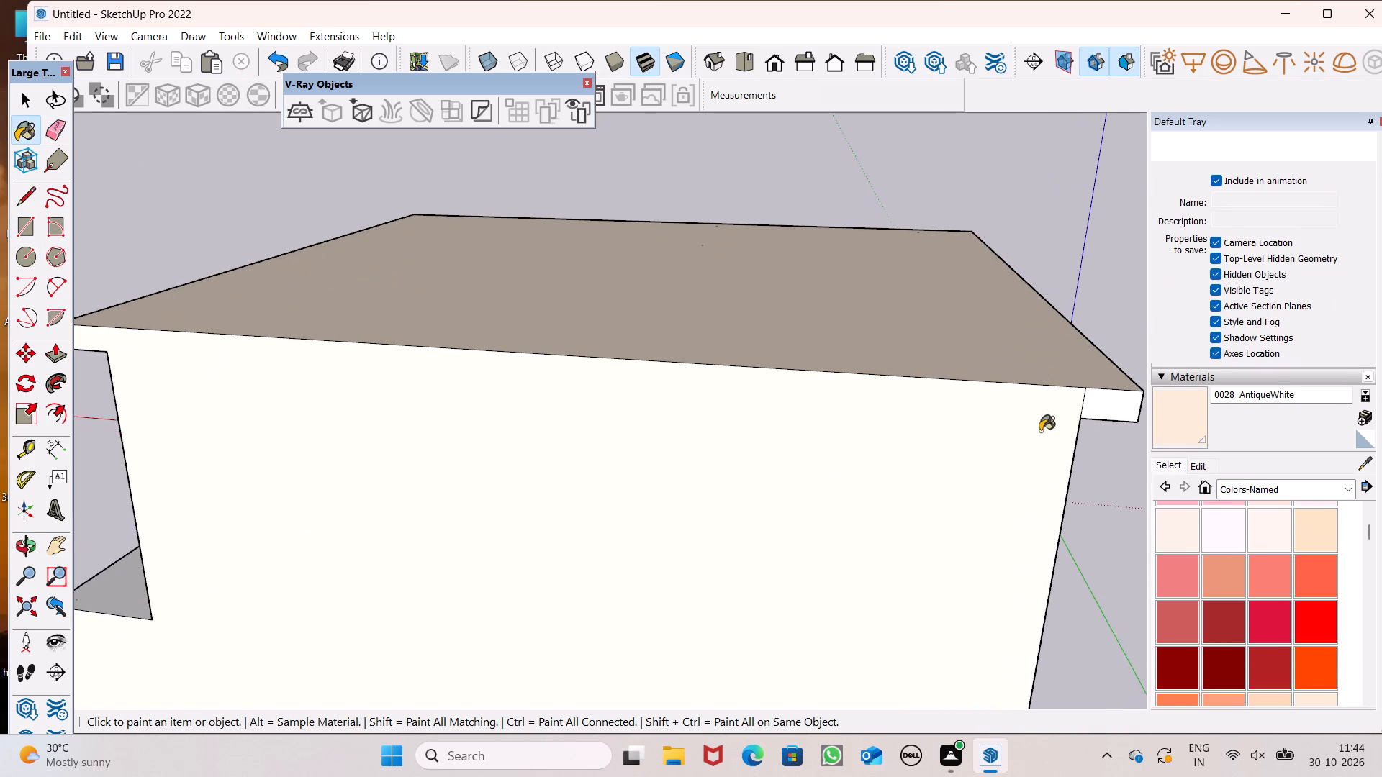
{"action": "scroll", "coordinate": [1031, 435], "scroll_direction": "up", "scroll_amount": 1}
{"action": "middle_click_drag", "start_coordinate": [1025, 436], "coordinate": [842, 347]}
{"action": "scroll", "coordinate": [842, 347], "scroll_direction": "up", "scroll_amount": 1}
{"action": "left_click", "coordinate": [836, 247]}
{"action": "scroll", "coordinate": [844, 247], "scroll_direction": "down", "scroll_amount": 6}
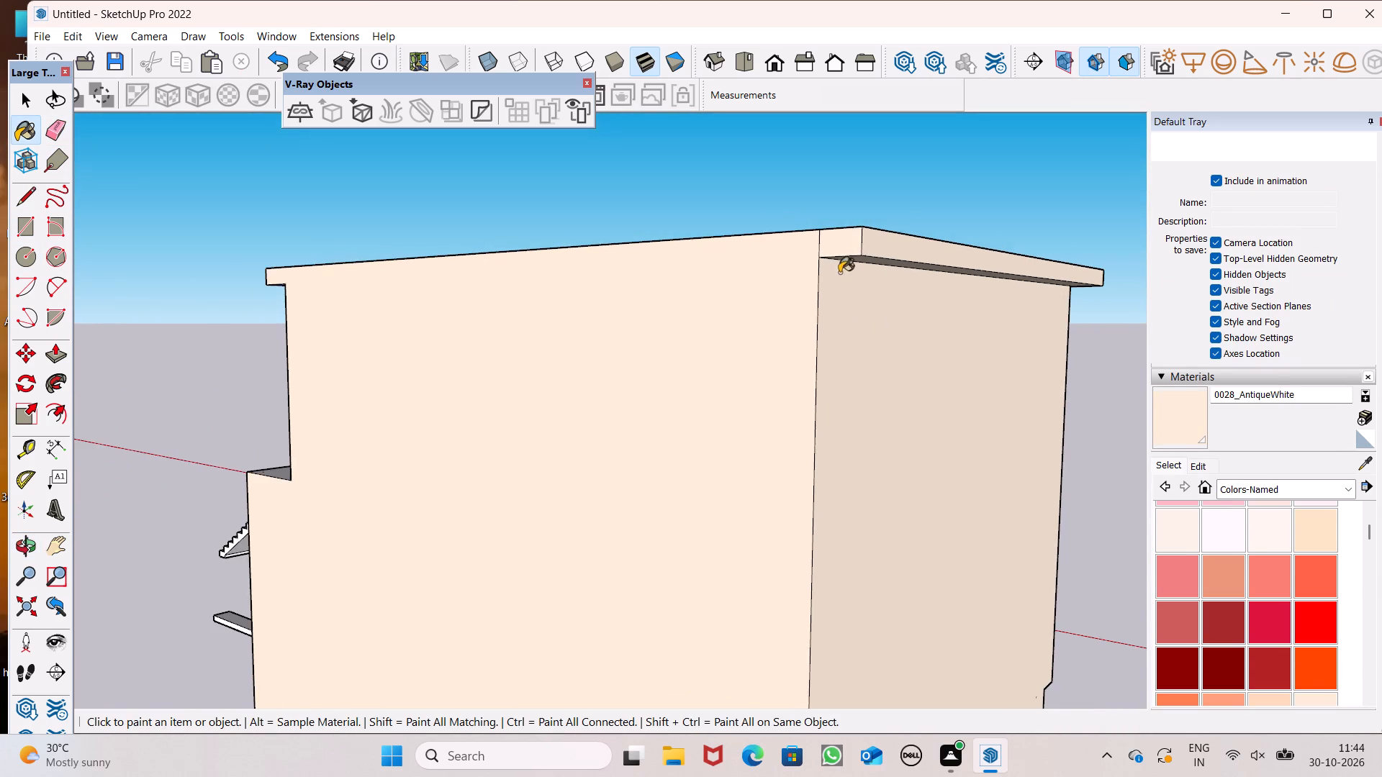
{"action": "middle_click_drag", "start_coordinate": [832, 296], "coordinate": [830, 328]}
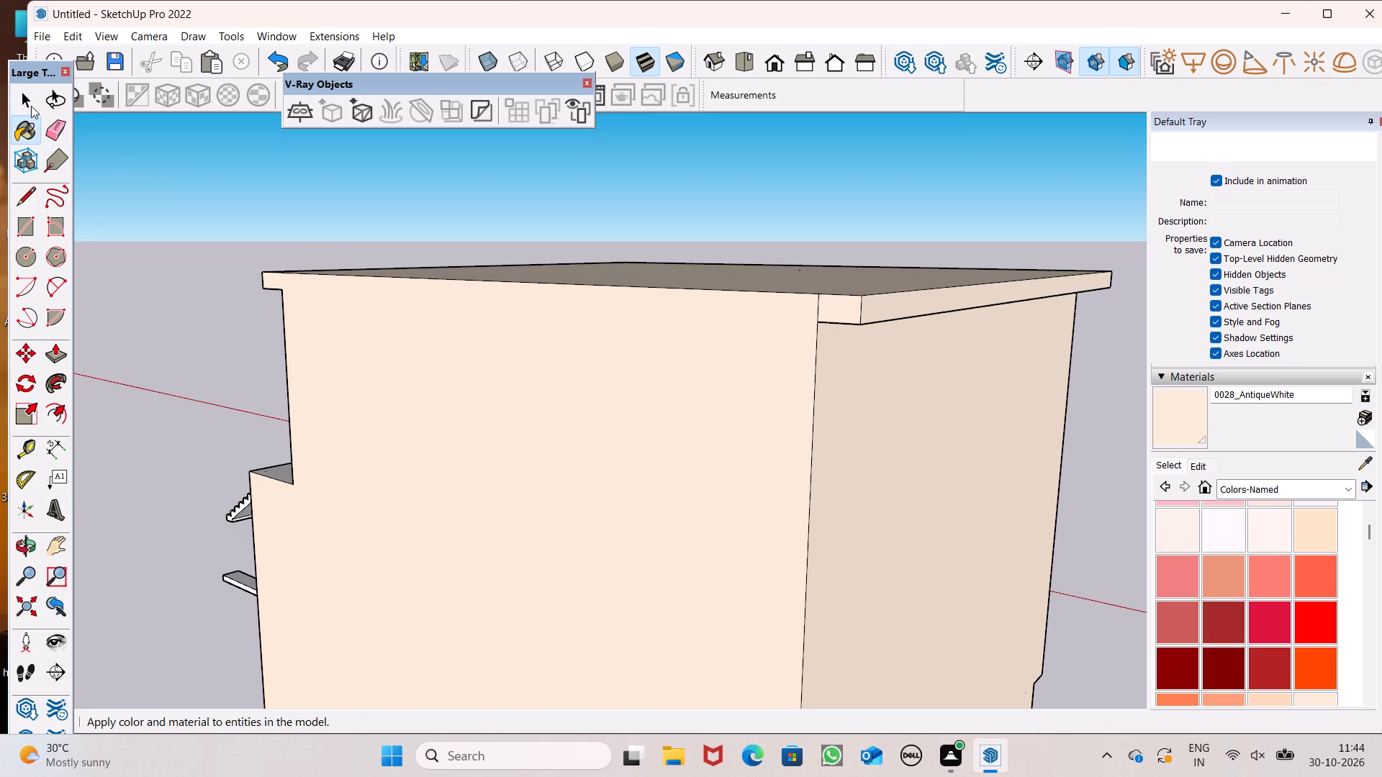
Erase the dividing line between the rear wall and the end face of the roof overhang.
{"action": "left_click", "coordinate": [50, 142]}
{"action": "left_click", "coordinate": [818, 308]}
Paint the front face of the ground-floor pillar beside the entrance door and the small underside above it with 0028_AntiqueWhite.
{"action": "scroll", "coordinate": [793, 276], "scroll_direction": "down", "scroll_amount": 2}
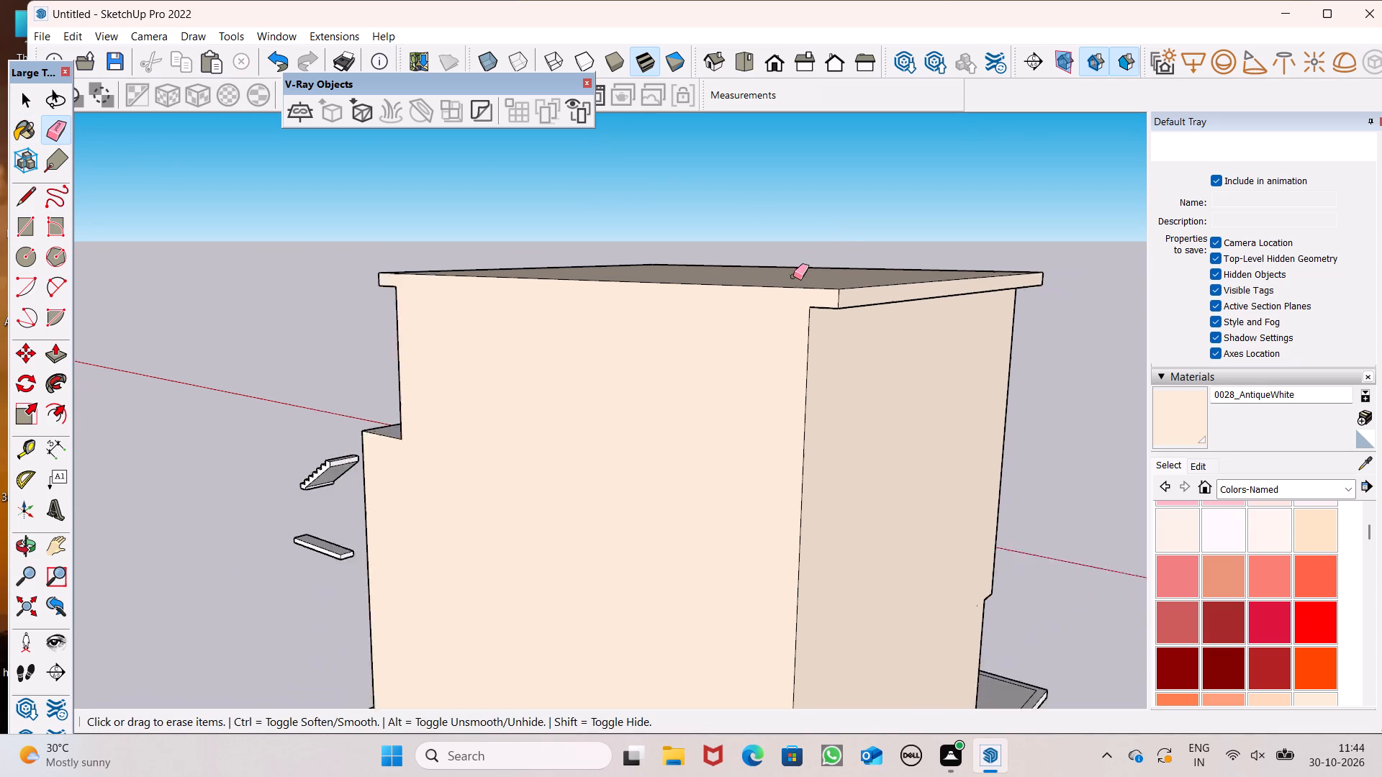
{"action": "scroll", "coordinate": [793, 276], "scroll_direction": "down", "scroll_amount": 9}
{"action": "middle_click_drag", "start_coordinate": [623, 507], "coordinate": [644, 555]}
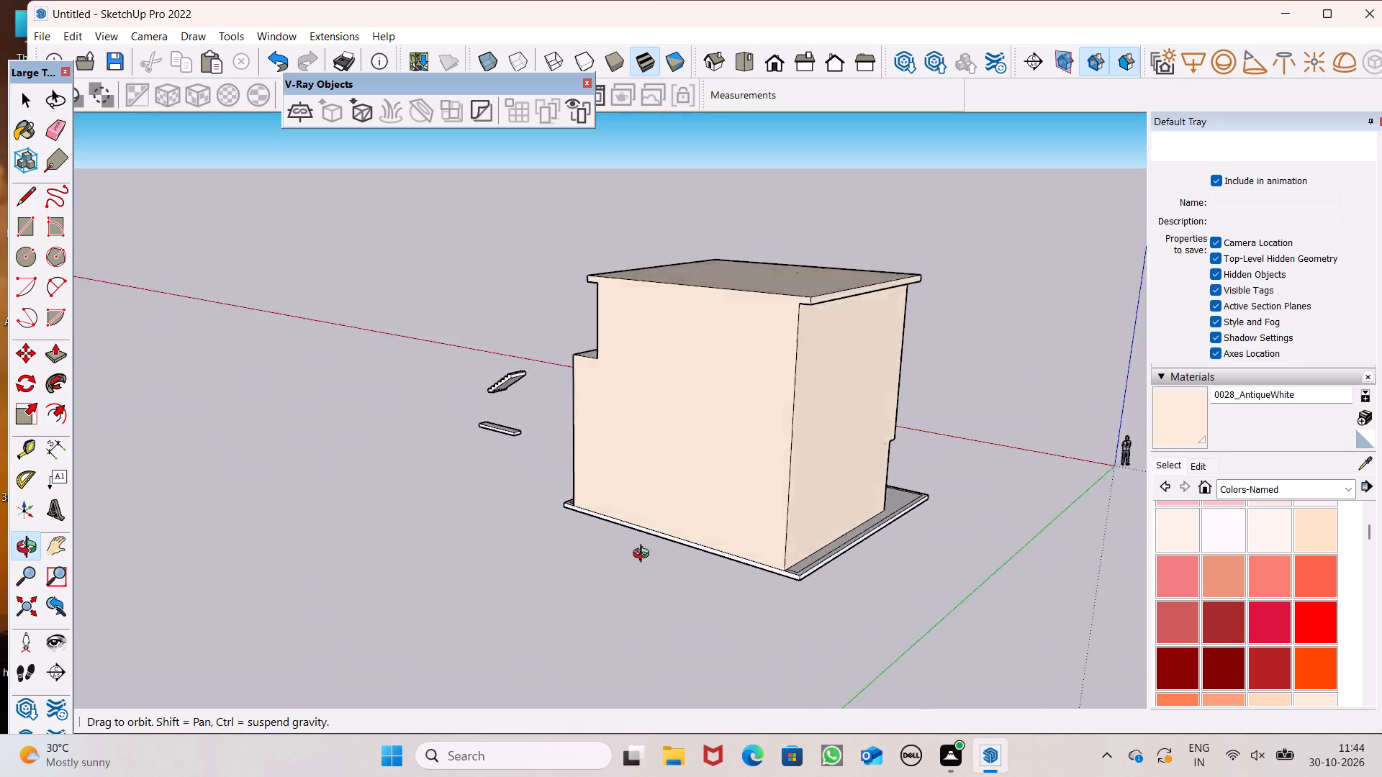
{"action": "middle_click_drag", "start_coordinate": [644, 555], "coordinate": [238, 605]}
{"action": "middle_click_drag", "start_coordinate": [238, 605], "coordinate": [72, 560]}
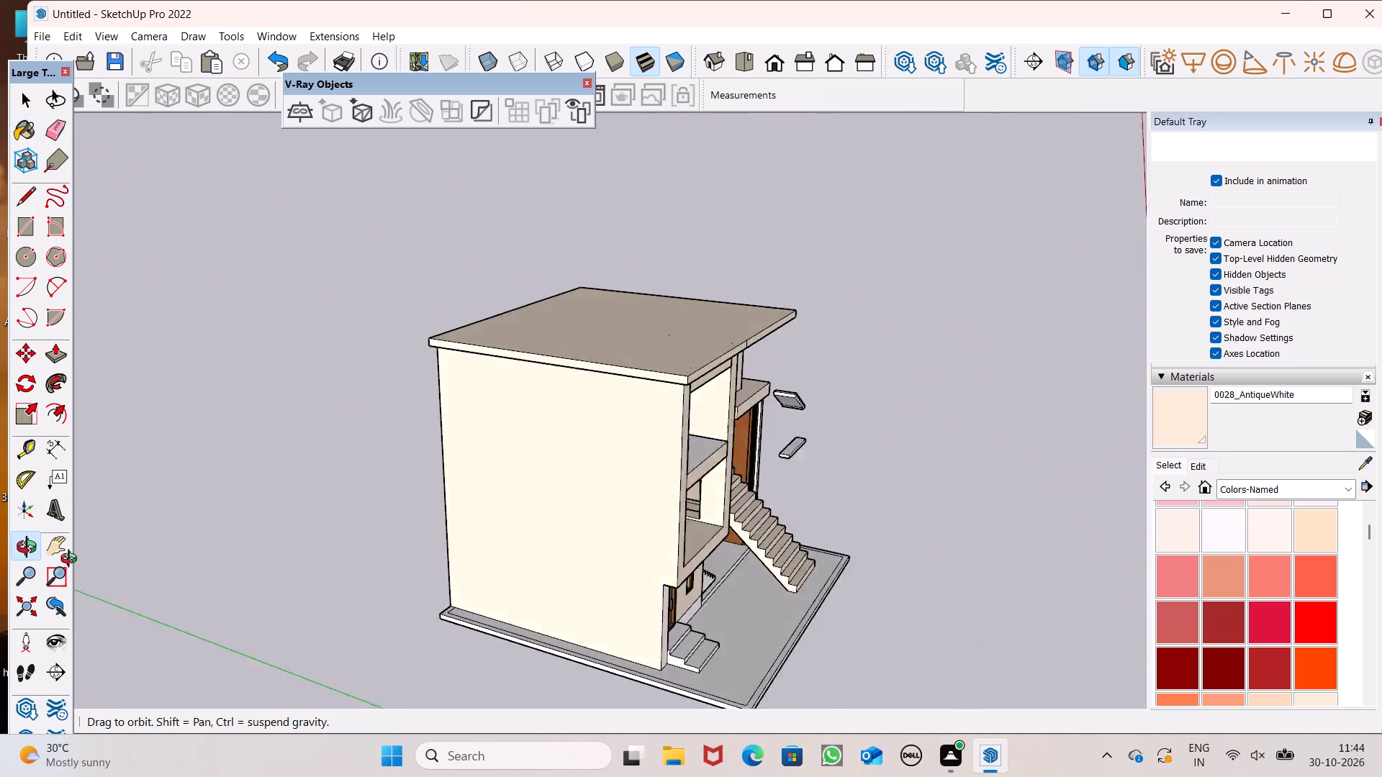
{"action": "middle_click_drag", "start_coordinate": [72, 560], "coordinate": [0, 493]}
{"action": "scroll", "coordinate": [389, 477], "scroll_direction": "down", "scroll_amount": 3}
{"action": "middle_click_drag", "start_coordinate": [612, 563], "coordinate": [519, 478]}
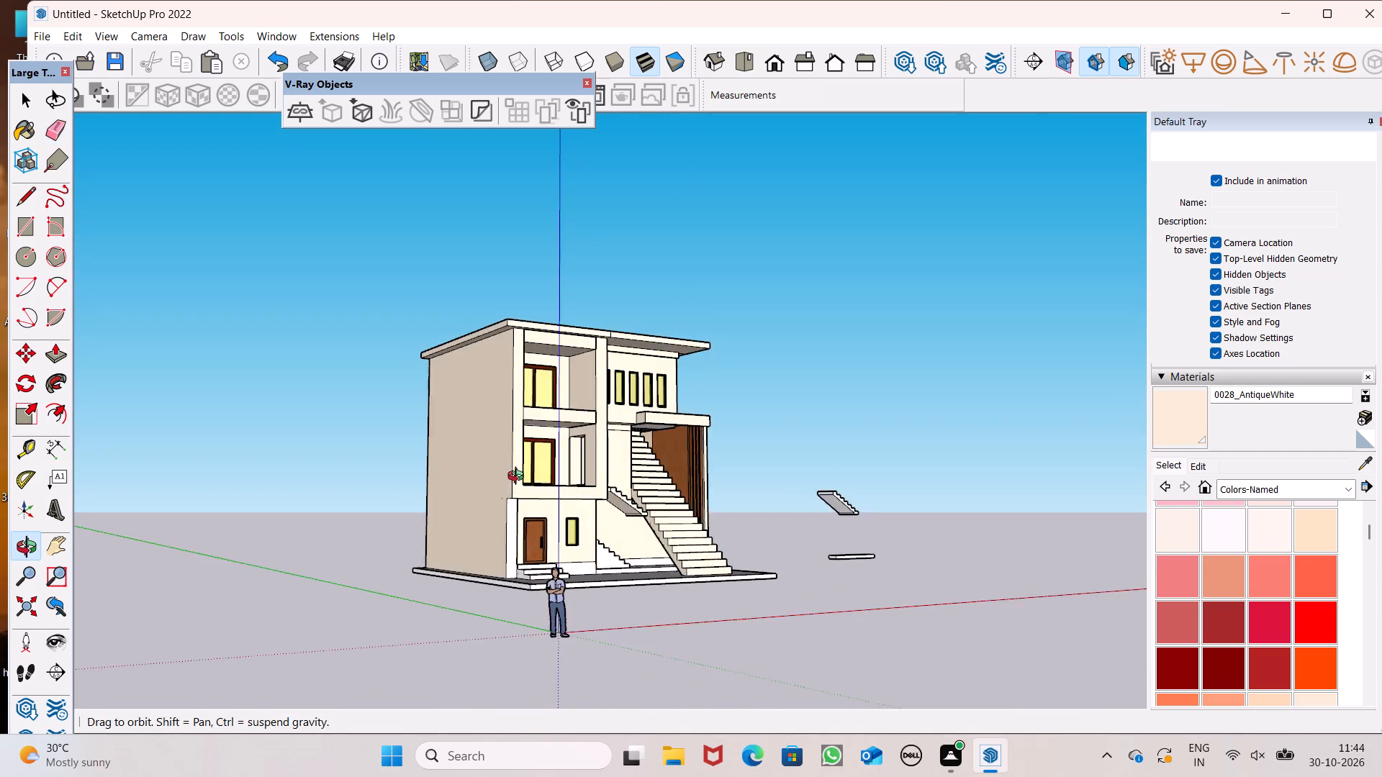
{"action": "middle_click_drag", "start_coordinate": [519, 478], "coordinate": [647, 481]}
{"action": "scroll", "coordinate": [647, 481], "scroll_direction": "up", "scroll_amount": 1}
{"action": "left_click", "coordinate": [1178, 442]}
{"action": "scroll", "coordinate": [606, 547], "scroll_direction": "up", "scroll_amount": 7}
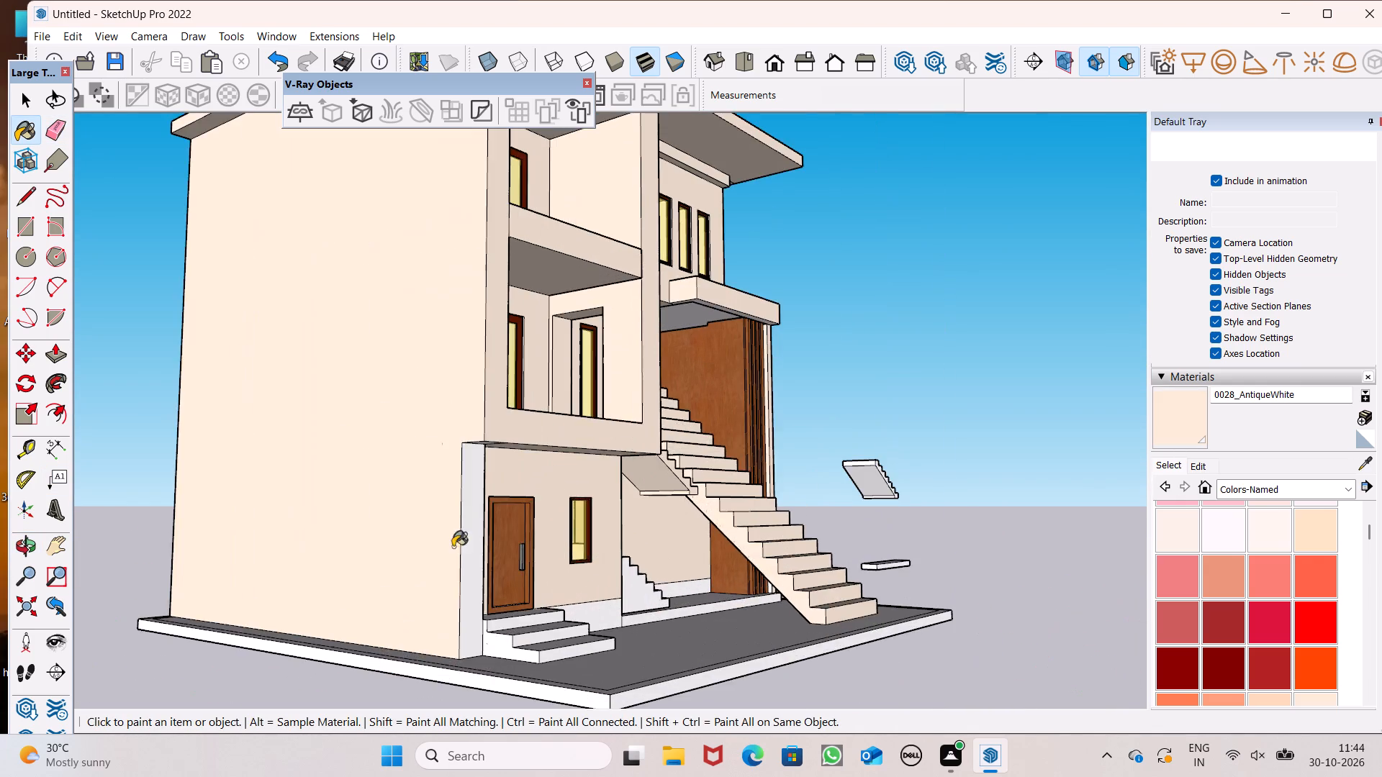
{"action": "scroll", "coordinate": [440, 537], "scroll_direction": "up", "scroll_amount": 5}
{"action": "left_click", "coordinate": [491, 499]}
{"action": "scroll", "coordinate": [465, 453], "scroll_direction": "down", "scroll_amount": 5}
{"action": "middle_click_drag", "start_coordinate": [504, 447], "coordinate": [371, 299]}
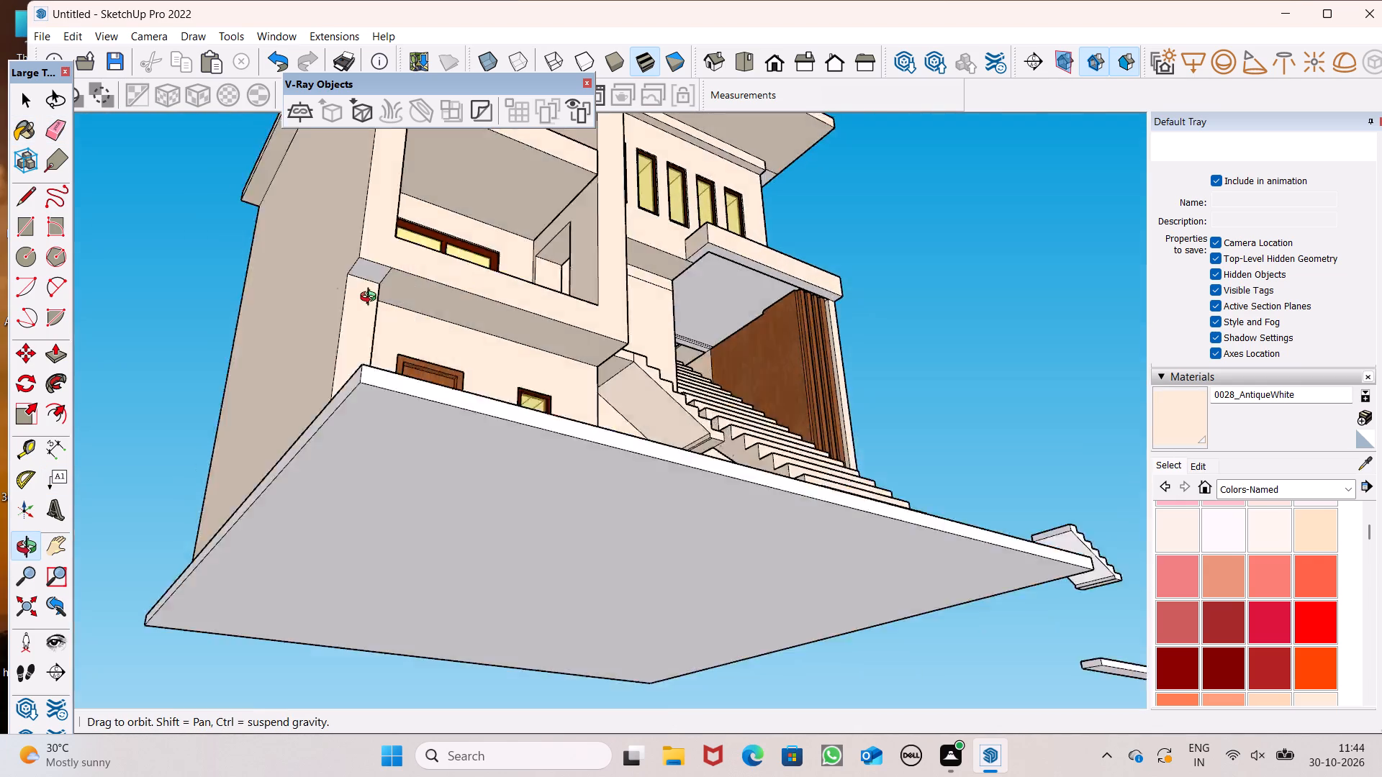
{"action": "middle_click_drag", "start_coordinate": [371, 299], "coordinate": [337, 257]}
{"action": "scroll", "coordinate": [337, 257], "scroll_direction": "up", "scroll_amount": 7}
{"action": "left_click", "coordinate": [336, 224]}
Erase the line separating the small underside above the pillar from the balcony's underside.
{"action": "scroll", "coordinate": [376, 286], "scroll_direction": "up", "scroll_amount": 3}
{"action": "middle_click_drag", "start_coordinate": [372, 350], "coordinate": [379, 407]}
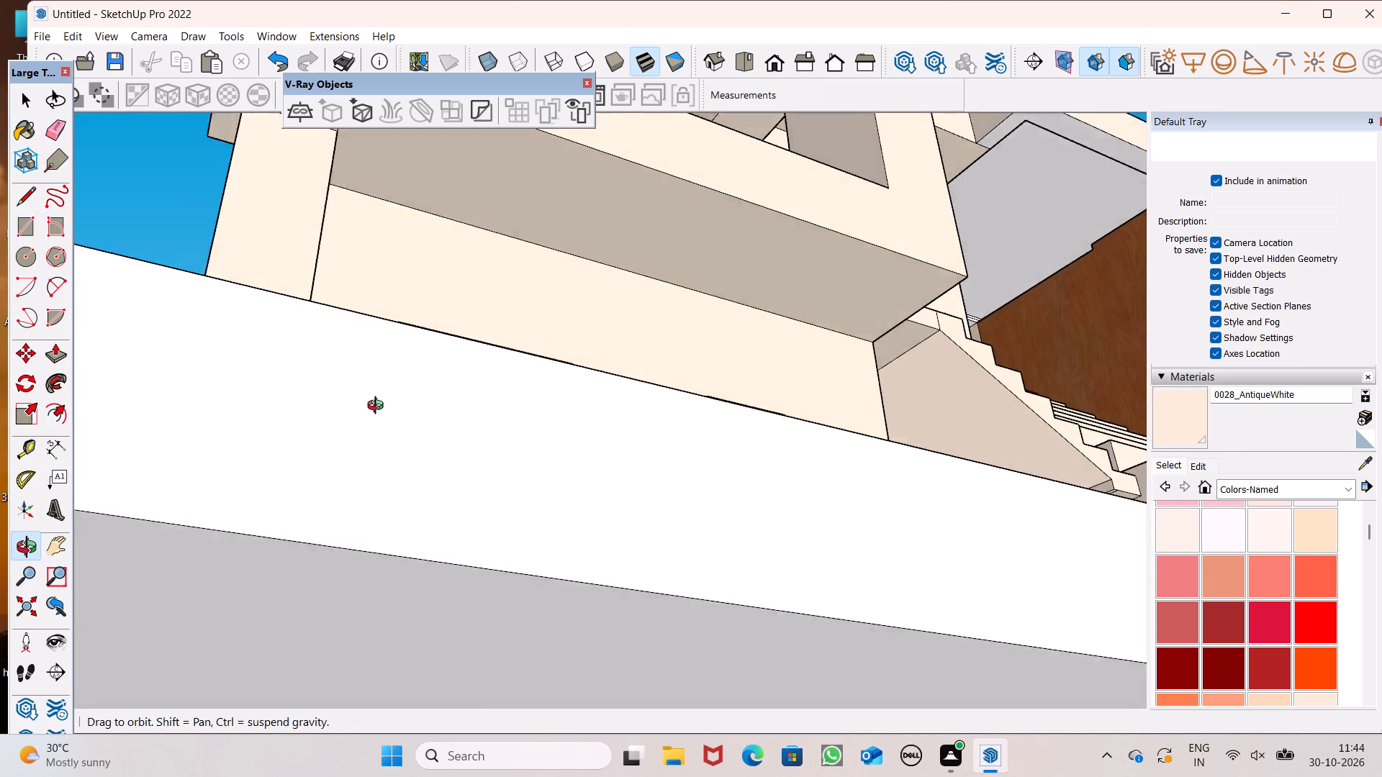
{"action": "middle_click_drag", "start_coordinate": [379, 407], "coordinate": [379, 412]}
{"action": "scroll", "coordinate": [379, 412], "scroll_direction": "up", "scroll_amount": 1}
{"action": "scroll", "coordinate": [311, 452], "scroll_direction": "down", "scroll_amount": 13}
{"action": "scroll", "coordinate": [343, 520], "scroll_direction": "down", "scroll_amount": 8}
{"action": "scroll", "coordinate": [327, 270], "scroll_direction": "up", "scroll_amount": 3}
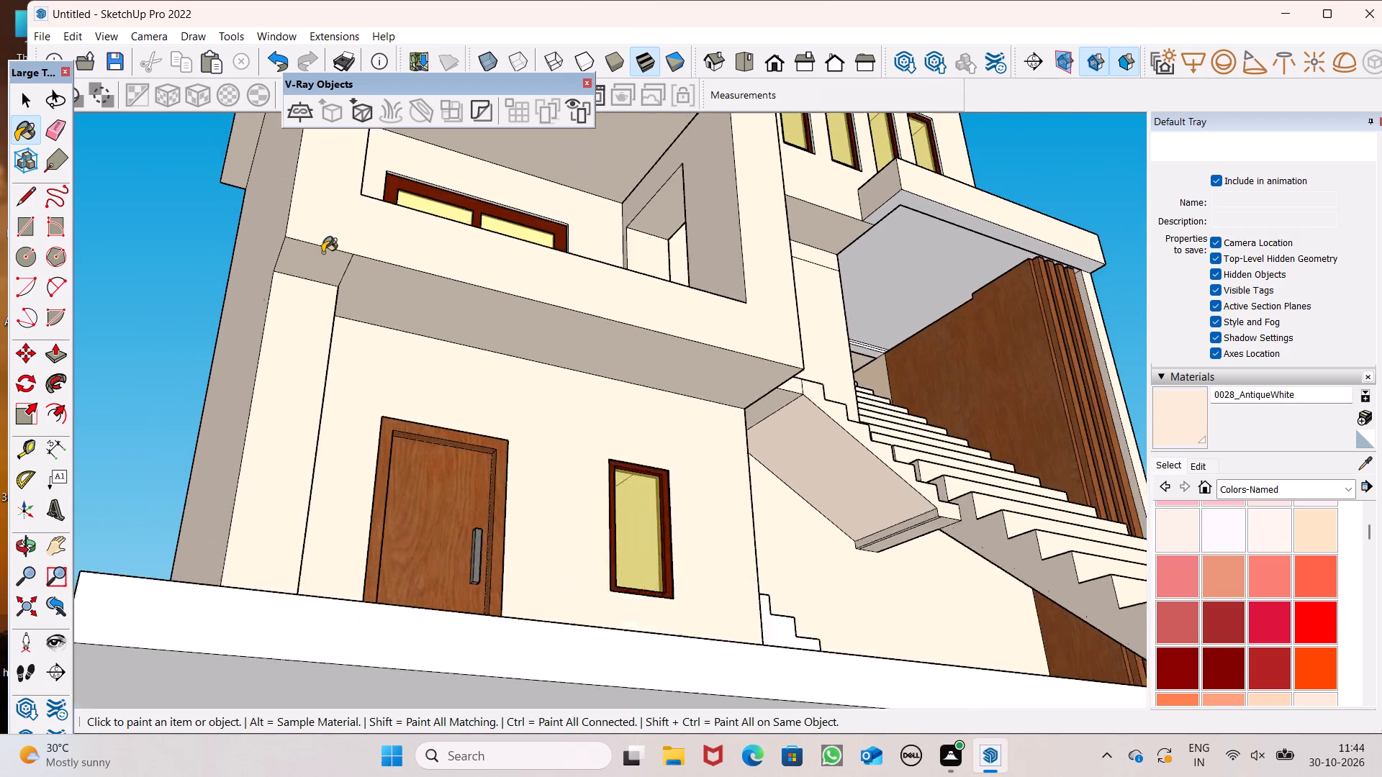
{"action": "scroll", "coordinate": [322, 253], "scroll_direction": "up", "scroll_amount": 5}
{"action": "left_click", "coordinate": [50, 133]}
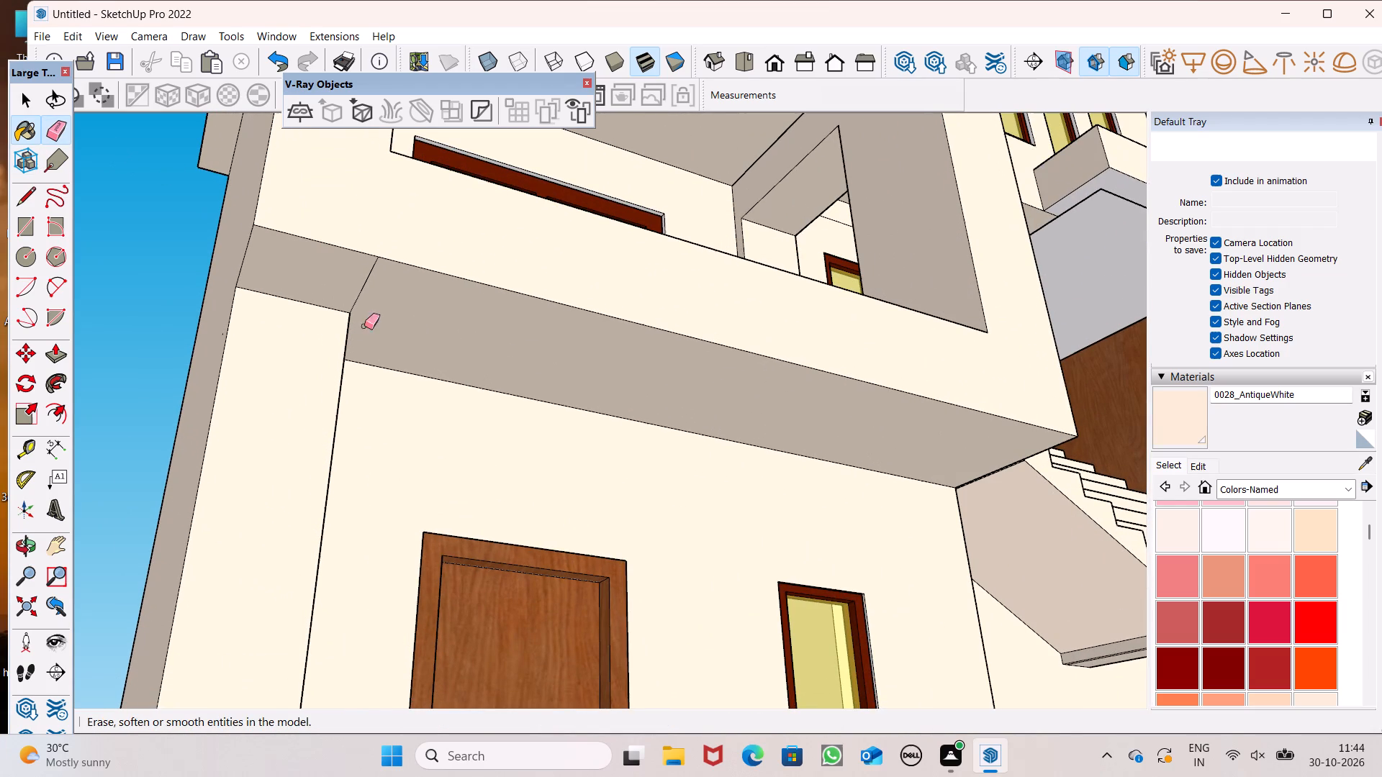
{"action": "left_click_drag", "start_coordinate": [373, 308], "coordinate": [347, 273]}
Paint the lower stair flight, the wall's base strip behind it and the top of its platform with 0028_AntiqueWhite.
{"action": "scroll", "coordinate": [386, 309], "scroll_direction": "down", "scroll_amount": 4}
{"action": "middle_click_drag", "start_coordinate": [426, 356], "coordinate": [421, 496]}
{"action": "scroll", "coordinate": [421, 481], "scroll_direction": "up", "scroll_amount": 1}
{"action": "scroll", "coordinate": [421, 373], "scroll_direction": "down", "scroll_amount": 10}
{"action": "middle_click_drag", "start_coordinate": [445, 468], "coordinate": [224, 672]}
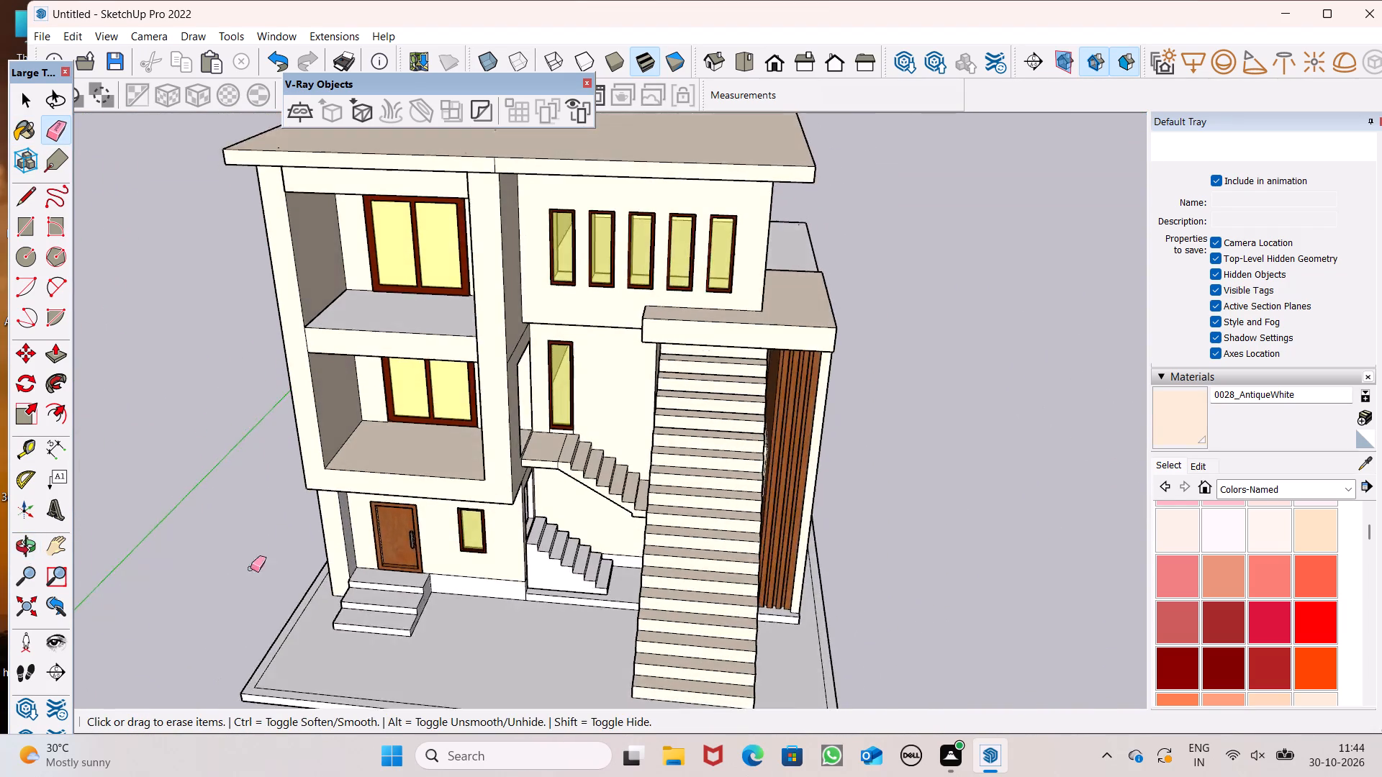
{"action": "scroll", "coordinate": [309, 497], "scroll_direction": "up", "scroll_amount": 5}
{"action": "scroll", "coordinate": [340, 278], "scroll_direction": "down", "scroll_amount": 5}
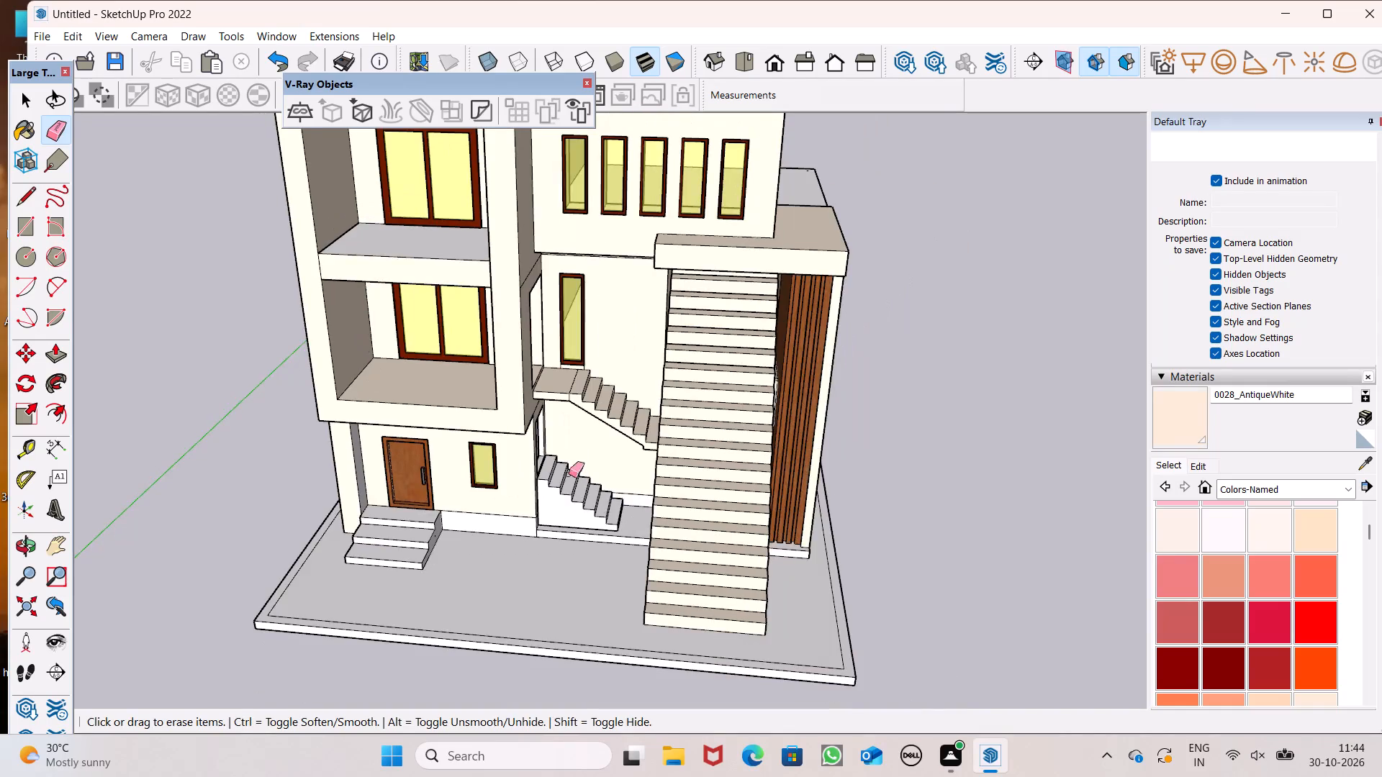
{"action": "middle_click_drag", "start_coordinate": [568, 471], "coordinate": [538, 330]}
{"action": "scroll", "coordinate": [579, 508], "scroll_direction": "up", "scroll_amount": 5}
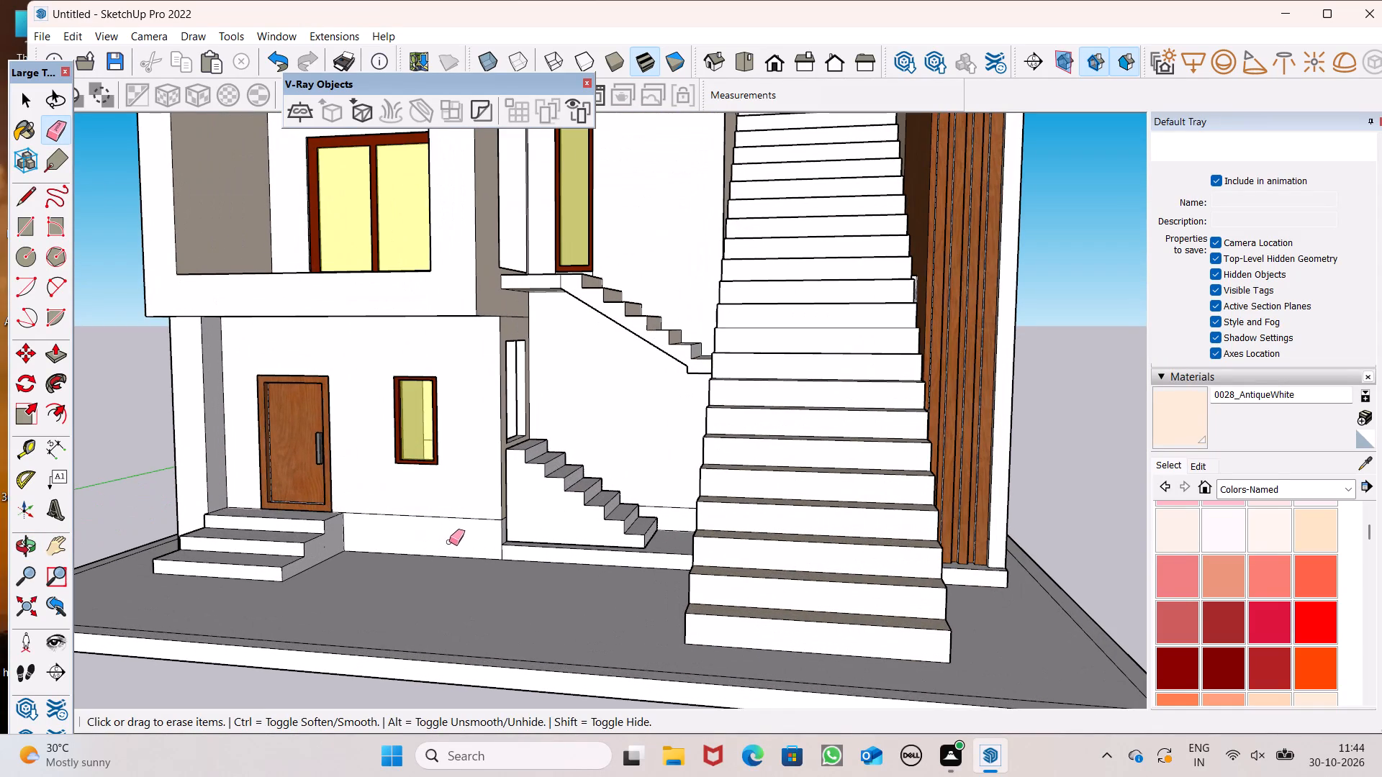
{"action": "scroll", "coordinate": [581, 645], "scroll_direction": "down", "scroll_amount": 1}
{"action": "middle_click_drag", "start_coordinate": [619, 568], "coordinate": [597, 773]}
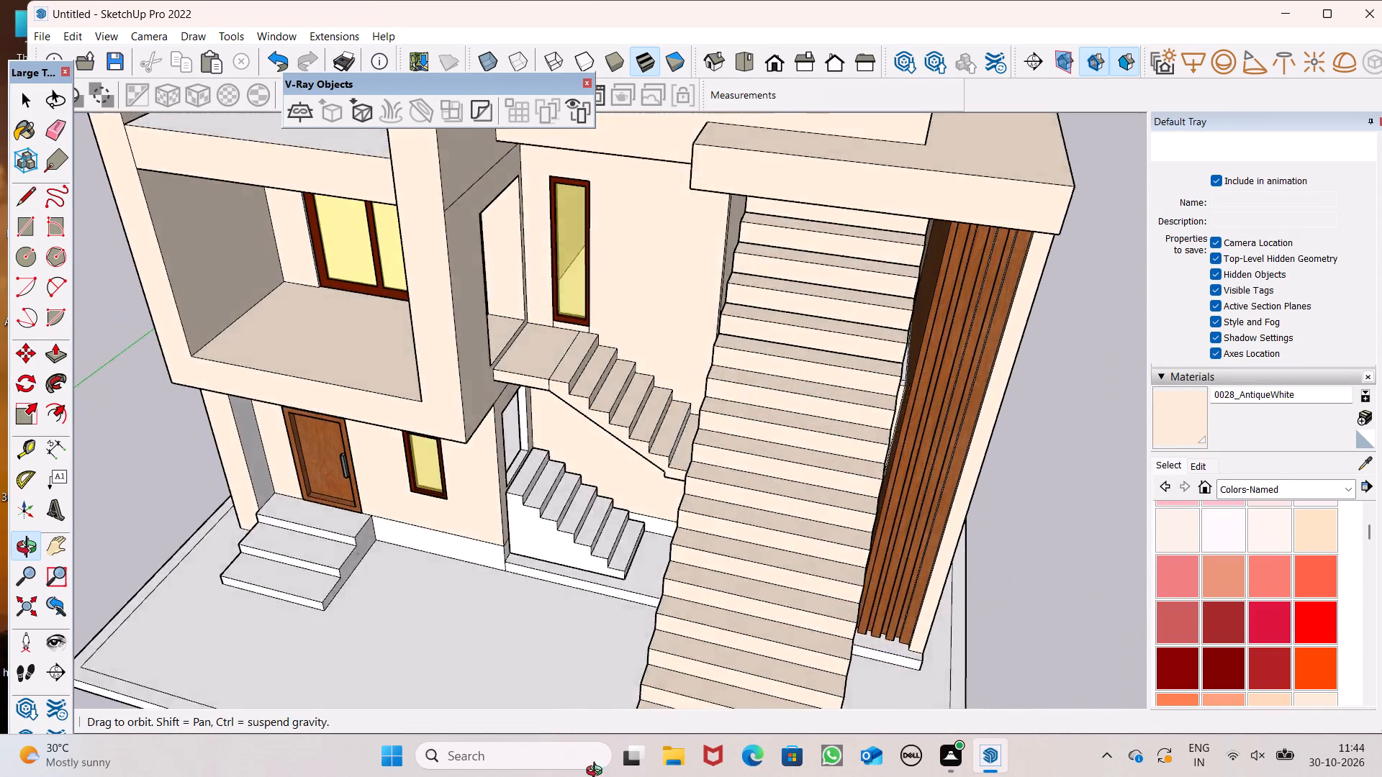
{"action": "middle_click_drag", "start_coordinate": [597, 773], "coordinate": [697, 776]}
{"action": "left_click", "coordinate": [1157, 420]}
{"action": "scroll", "coordinate": [561, 512], "scroll_direction": "up", "scroll_amount": 5}
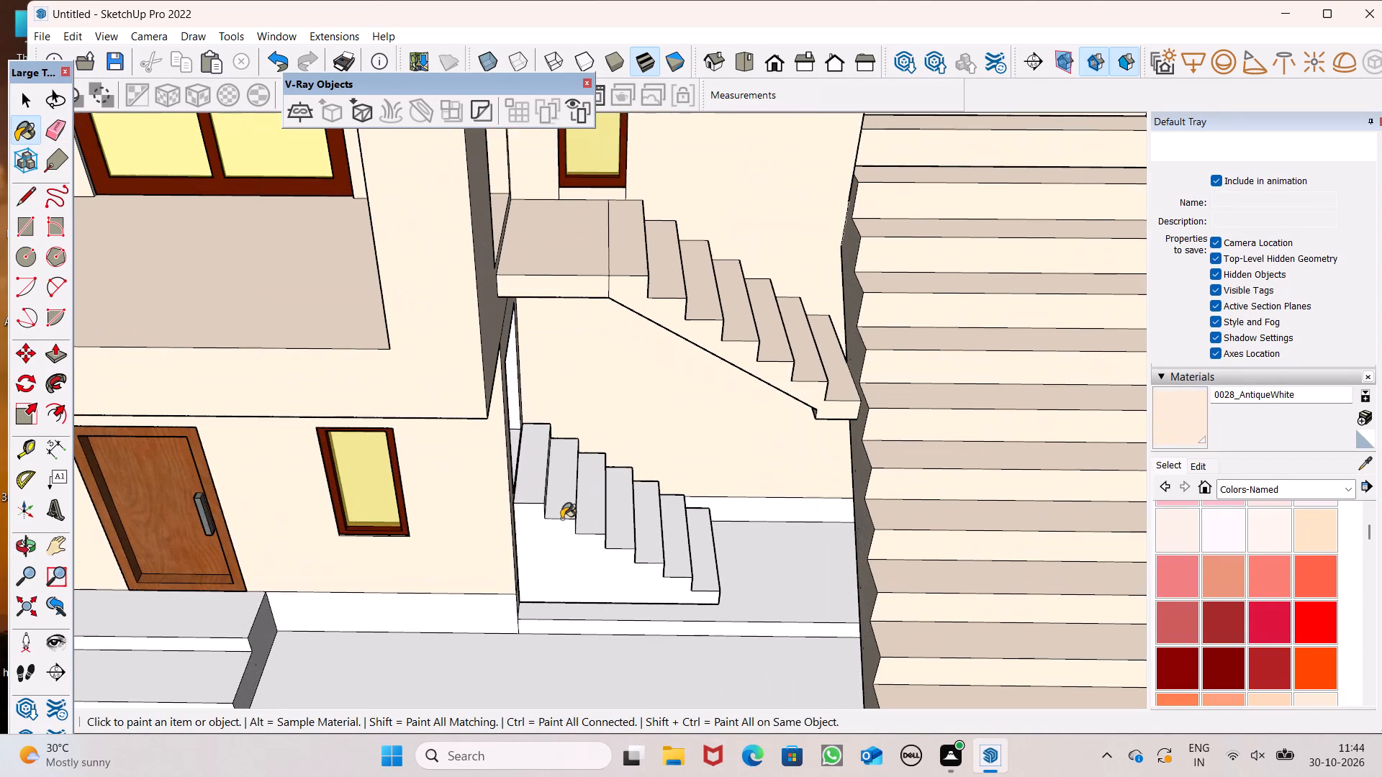
{"action": "left_click", "coordinate": [564, 545]}
{"action": "scroll", "coordinate": [741, 535], "scroll_direction": "up", "scroll_amount": 5}
{"action": "left_click", "coordinate": [739, 506]}
{"action": "left_click", "coordinate": [754, 565]}
Paint the front edge of the platform beneath the lower stair flight with 0028_AntiqueWhite.
{"action": "scroll", "coordinate": [733, 542], "scroll_direction": "down", "scroll_amount": 6}
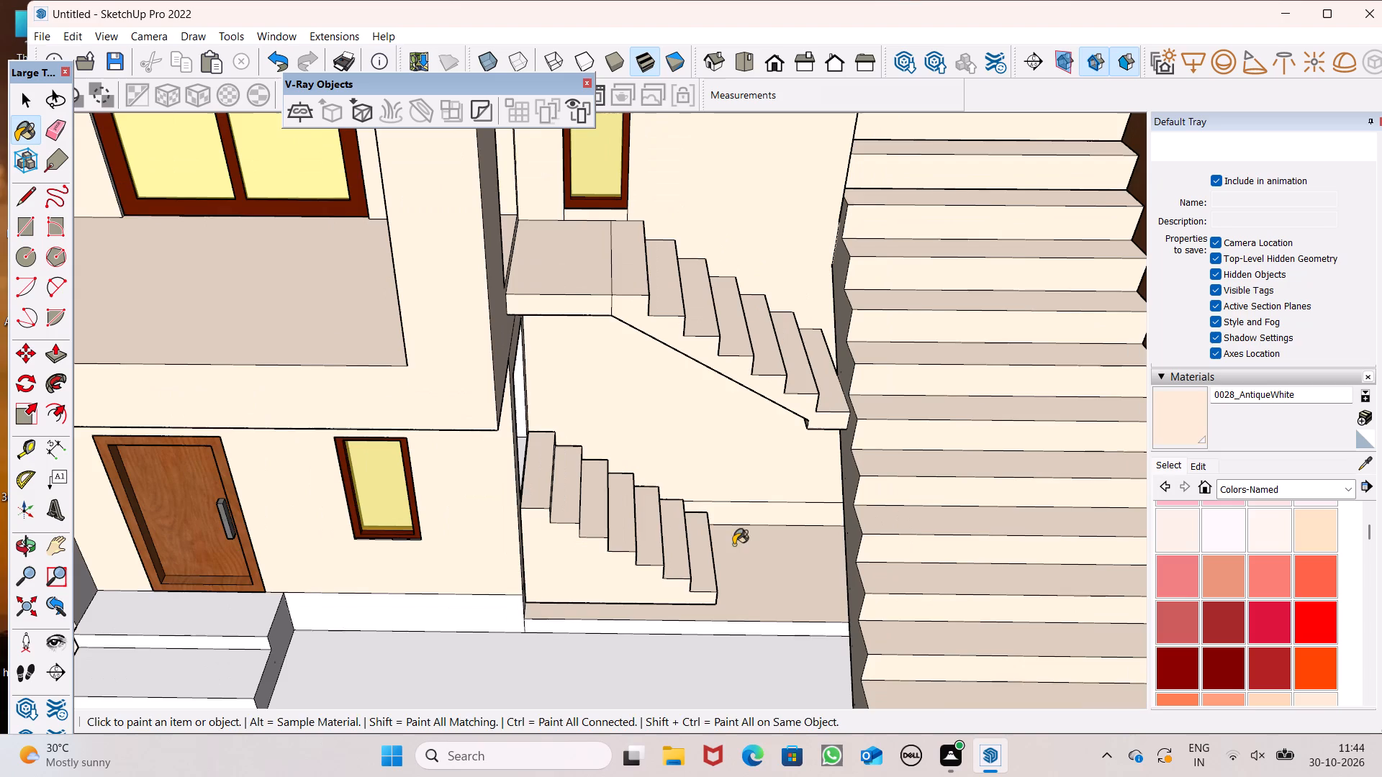
{"action": "middle_click_drag", "start_coordinate": [735, 621], "coordinate": [727, 580]}
{"action": "middle_click_drag", "start_coordinate": [724, 549], "coordinate": [714, 469]}
{"action": "scroll", "coordinate": [714, 469], "scroll_direction": "up", "scroll_amount": 1}
{"action": "scroll", "coordinate": [798, 536], "scroll_direction": "down", "scroll_amount": 4}
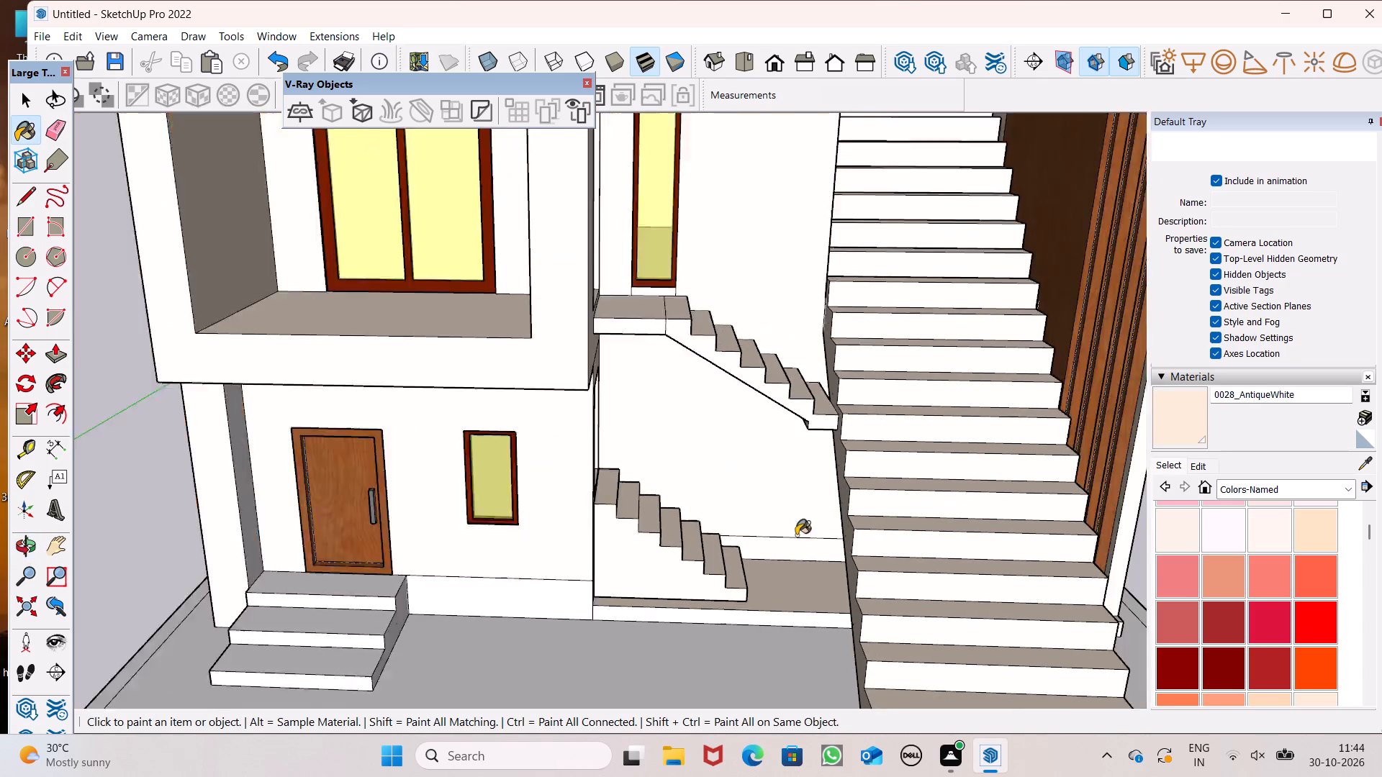
{"action": "scroll", "coordinate": [796, 535], "scroll_direction": "down", "scroll_amount": 4}
{"action": "scroll", "coordinate": [739, 622], "scroll_direction": "up", "scroll_amount": 6}
{"action": "left_click", "coordinate": [682, 576]}
Paint the unpainted bottom riser of the middle stair flight with 0028_AntiqueWhite.
{"action": "scroll", "coordinate": [696, 568], "scroll_direction": "up", "scroll_amount": 4}
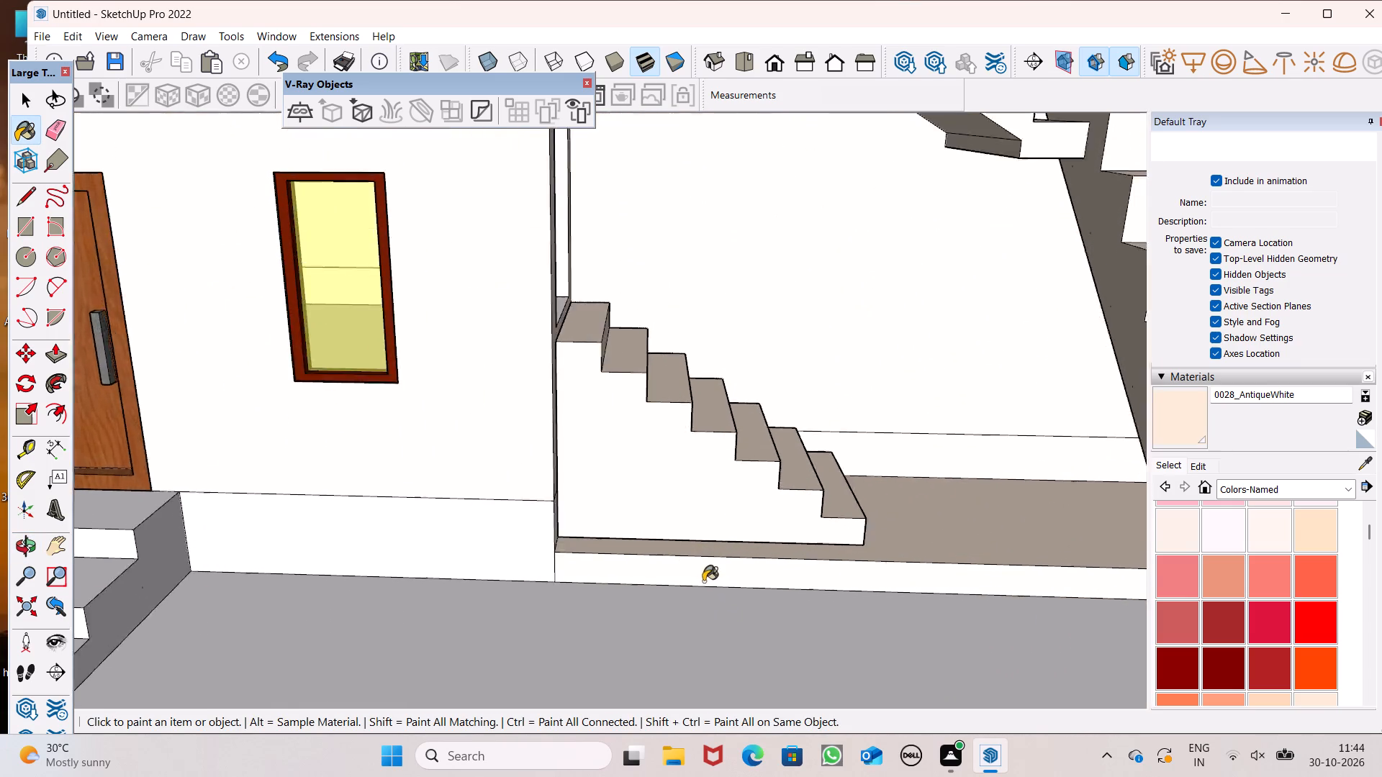
{"action": "scroll", "coordinate": [703, 581], "scroll_direction": "up", "scroll_amount": 3}
{"action": "middle_click_drag", "start_coordinate": [758, 601], "coordinate": [947, 721]}
{"action": "scroll", "coordinate": [780, 565], "scroll_direction": "down", "scroll_amount": 7}
{"action": "middle_click_drag", "start_coordinate": [893, 558], "coordinate": [854, 565]}
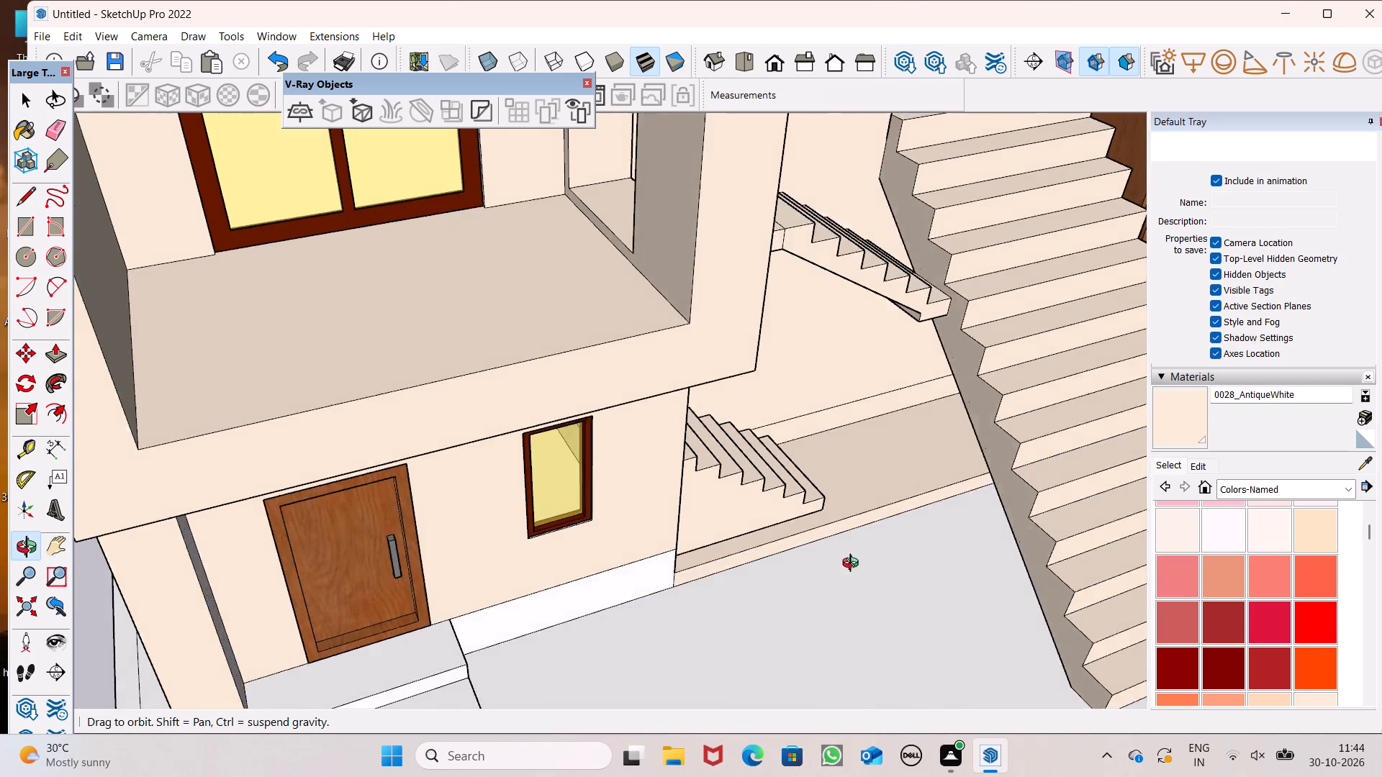
{"action": "middle_click_drag", "start_coordinate": [854, 565], "coordinate": [553, 594]}
{"action": "scroll", "coordinate": [558, 422], "scroll_direction": "up", "scroll_amount": 4}
{"action": "middle_click_drag", "start_coordinate": [790, 481], "coordinate": [764, 494]}
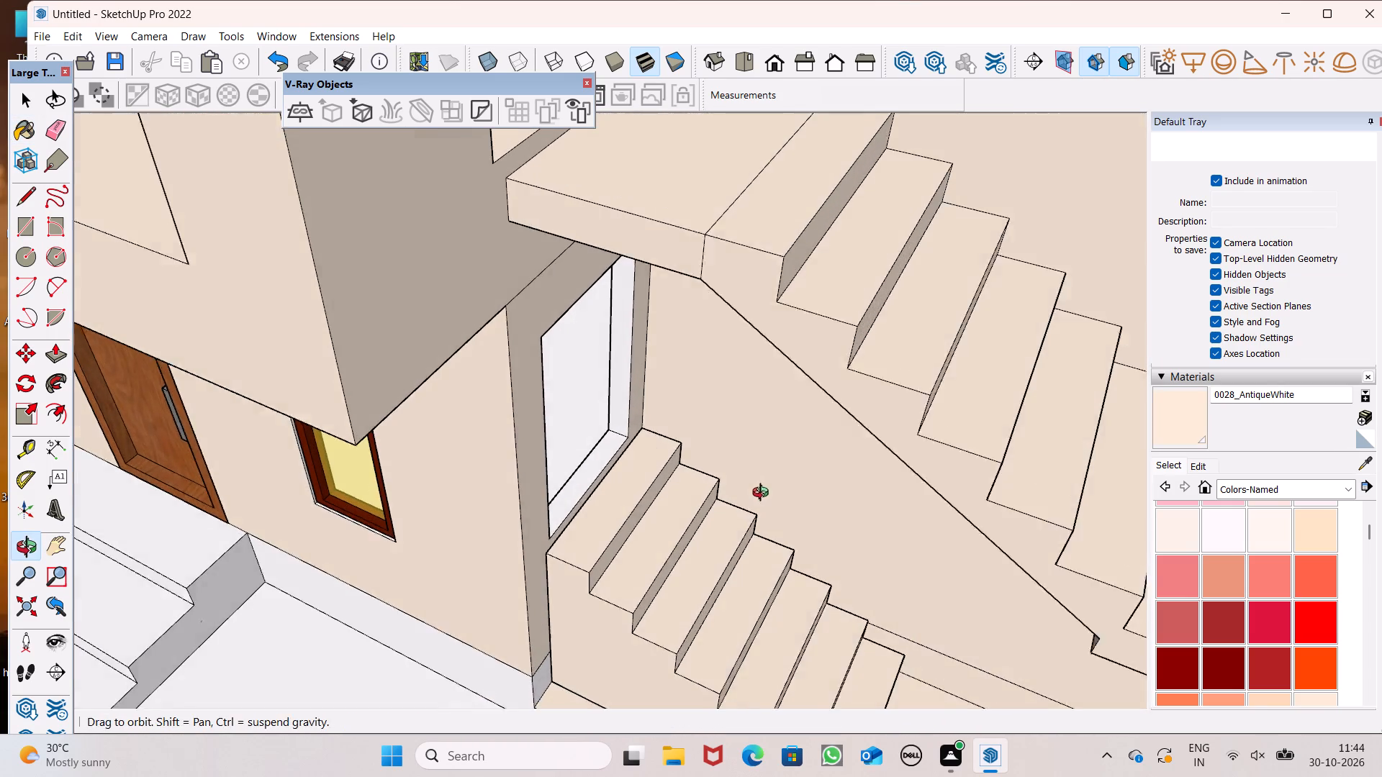
{"action": "middle_click_drag", "start_coordinate": [764, 494], "coordinate": [762, 501]}
{"action": "scroll", "coordinate": [735, 476], "scroll_direction": "up", "scroll_amount": 1}
{"action": "scroll", "coordinate": [690, 504], "scroll_direction": "down", "scroll_amount": 7}
{"action": "middle_click_drag", "start_coordinate": [908, 528], "coordinate": [798, 465]}
{"action": "scroll", "coordinate": [818, 583], "scroll_direction": "up", "scroll_amount": 4}
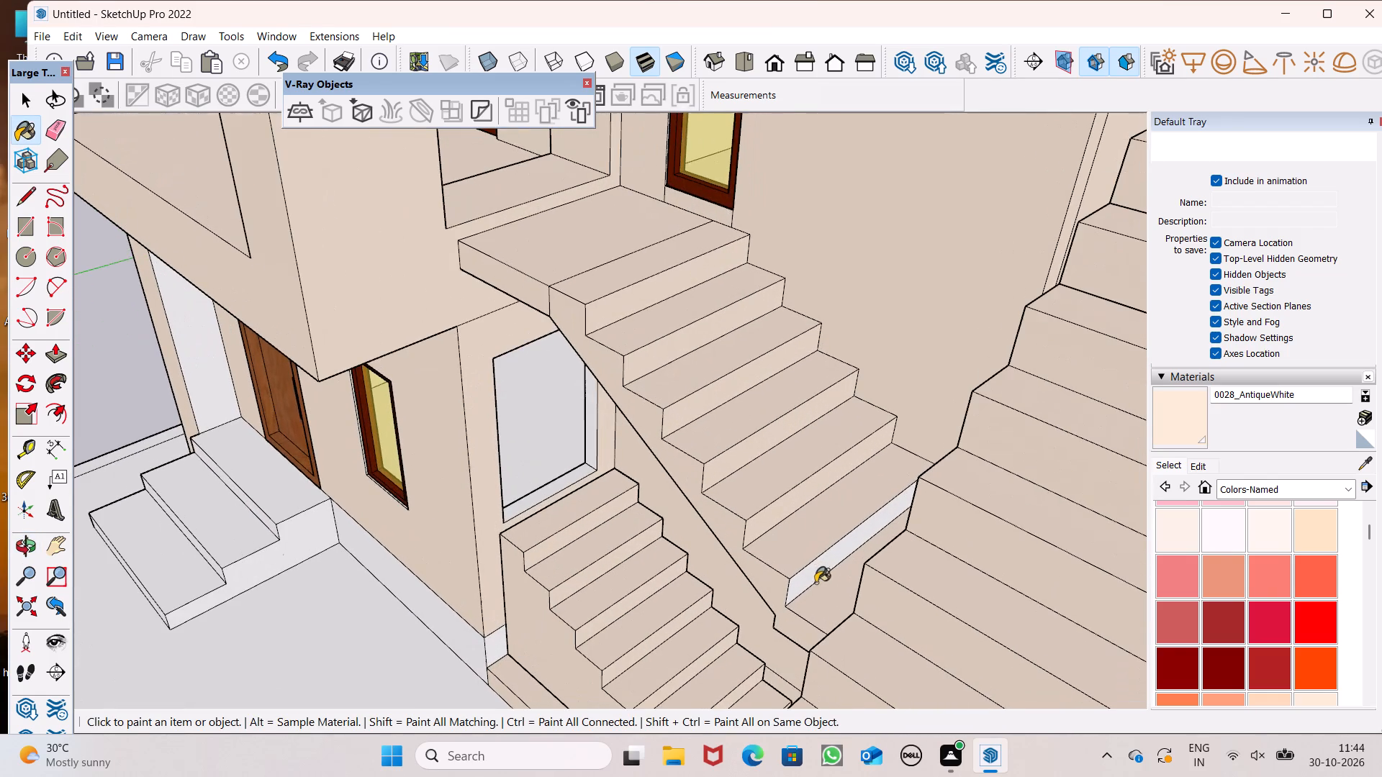
{"action": "left_click", "coordinate": [815, 579]}
Paint the jamb and sill of the wall opening at the top of the lower stair flight with 0028_AntiqueWhite.
{"action": "scroll", "coordinate": [682, 471], "scroll_direction": "down", "scroll_amount": 4}
{"action": "middle_click_drag", "start_coordinate": [595, 455], "coordinate": [654, 442]}
{"action": "scroll", "coordinate": [636, 445], "scroll_direction": "up", "scroll_amount": 6}
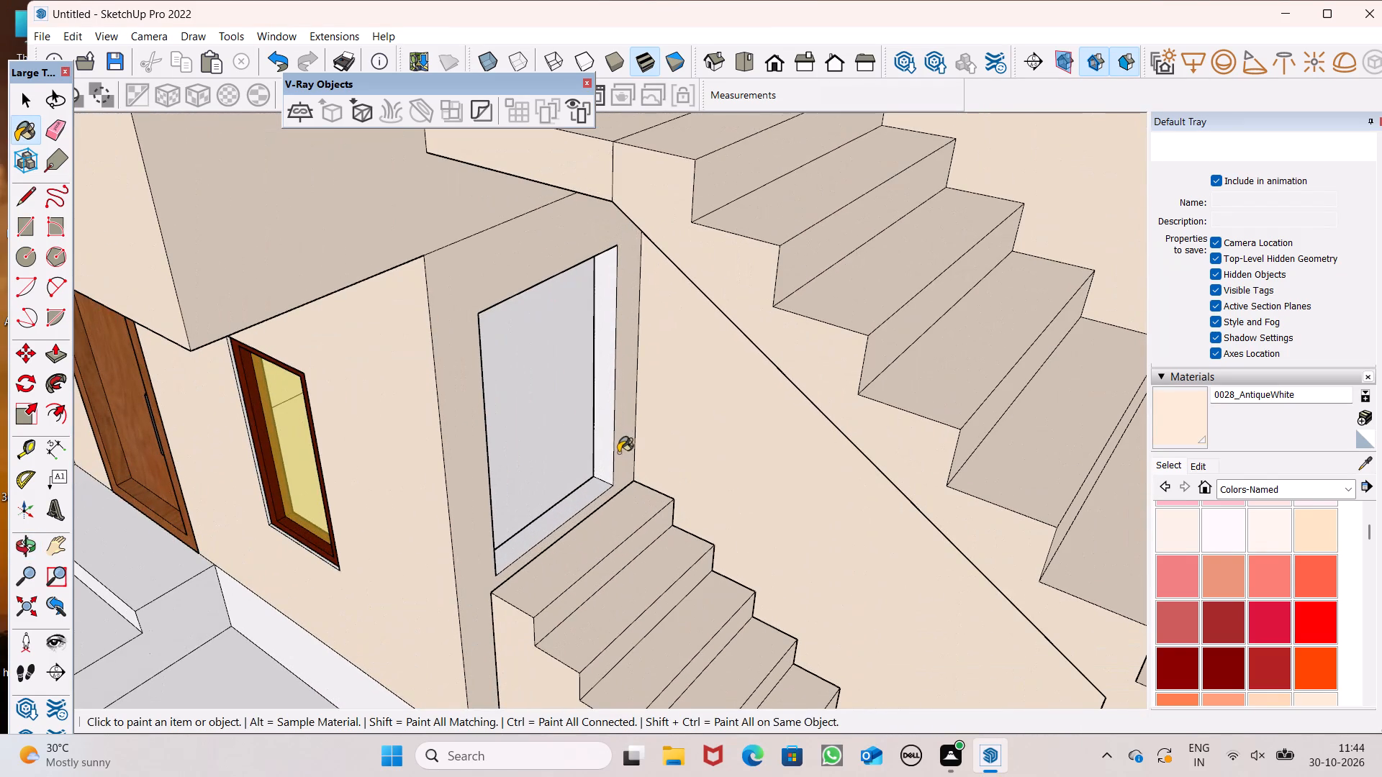
{"action": "left_click", "coordinate": [605, 464]}
{"action": "left_click", "coordinate": [595, 497]}
Paint the underside of the middle stair flight with 0028_AntiqueWhite.
{"action": "middle_click_drag", "start_coordinate": [587, 517], "coordinate": [587, 395]}
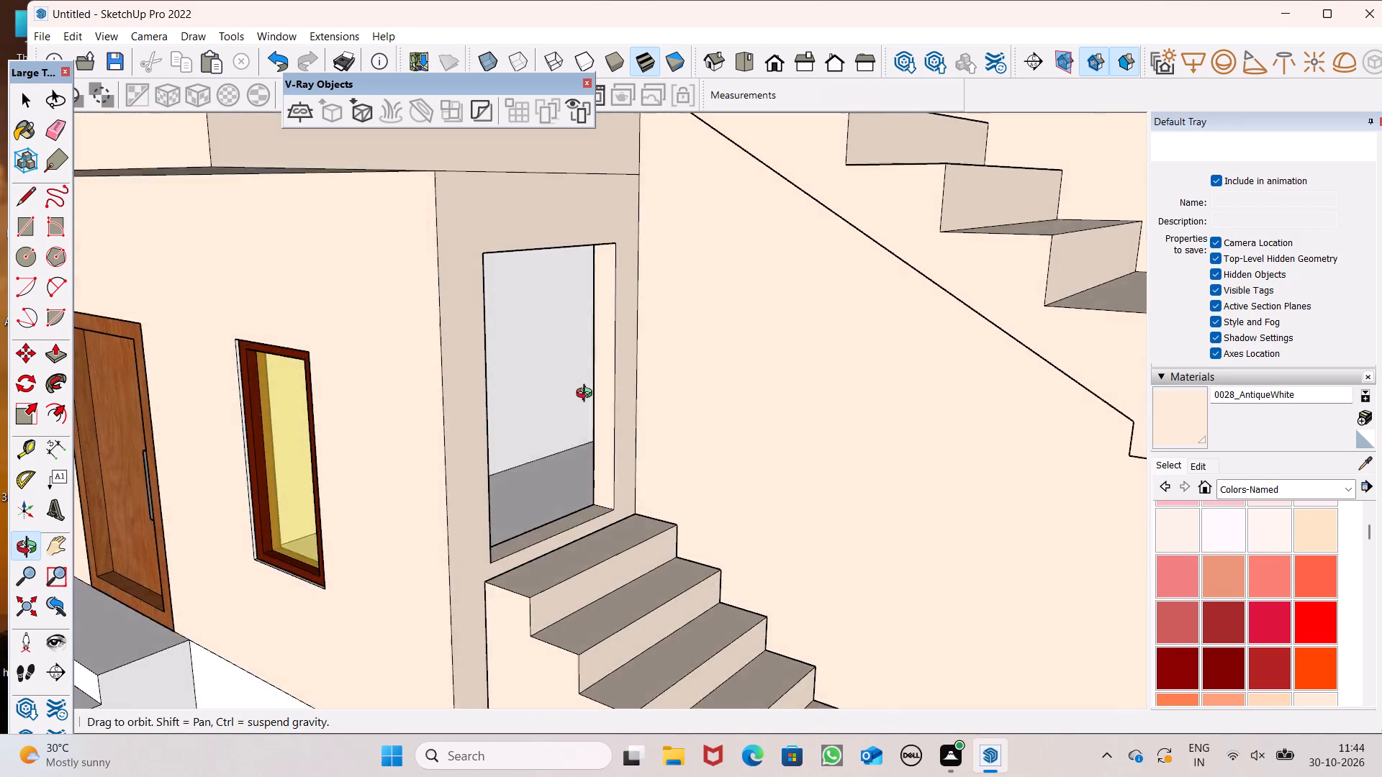
{"action": "middle_click_drag", "start_coordinate": [587, 395], "coordinate": [881, 315]}
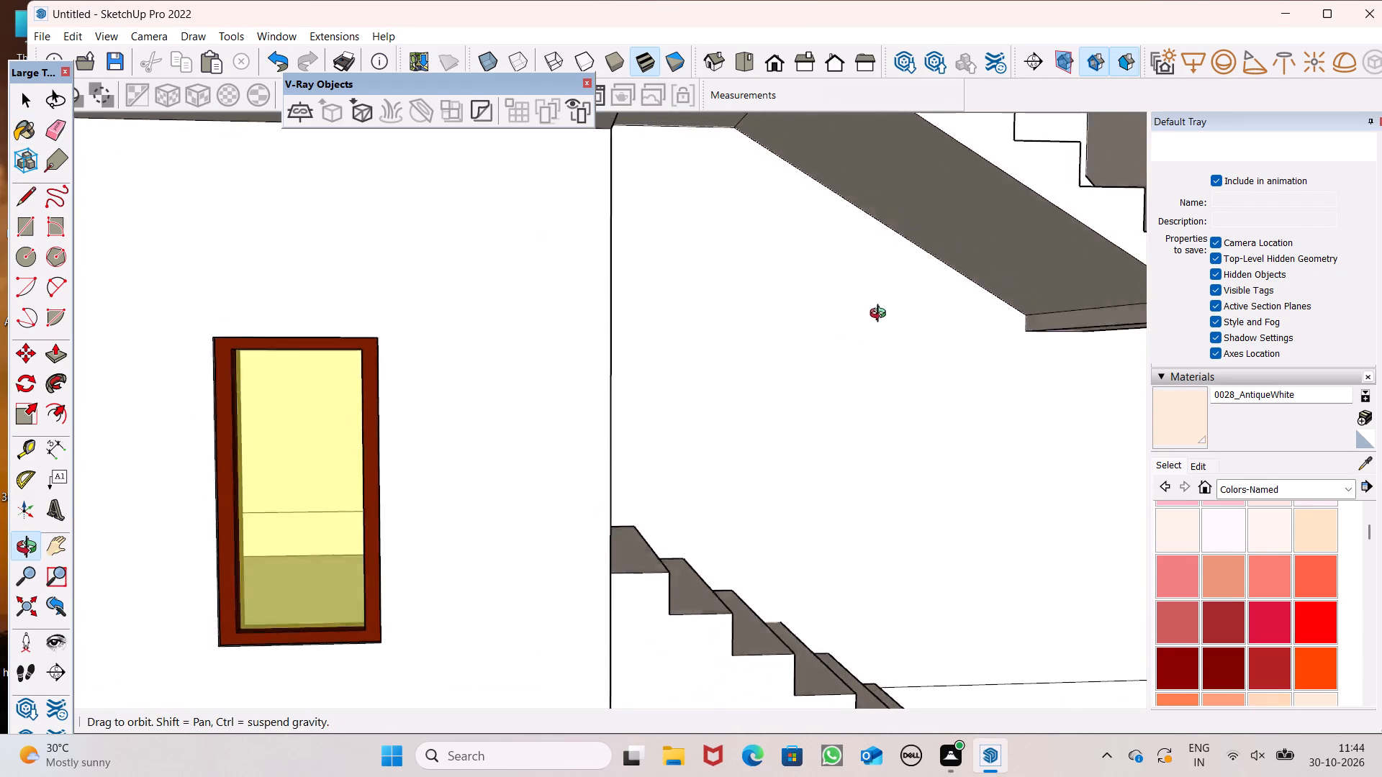
{"action": "middle_click_drag", "start_coordinate": [881, 315], "coordinate": [927, 241]}
{"action": "left_click", "coordinate": [927, 241]}
{"action": "left_click", "coordinate": [989, 178]}
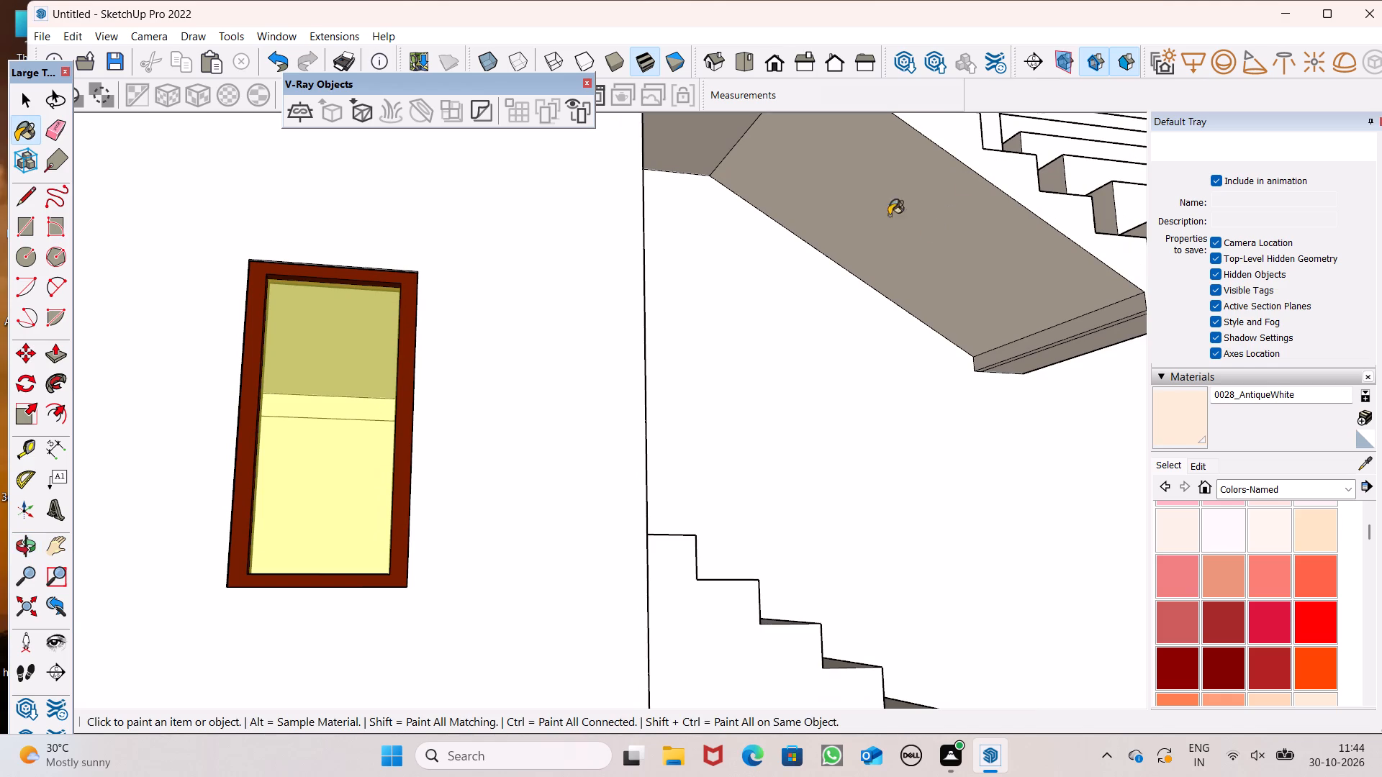
Paint the entrance steps' middle riser, upper two treads and pillar-side face with 0028_AntiqueWhite.
{"action": "scroll", "coordinate": [875, 508], "scroll_direction": "down", "scroll_amount": 16}
{"action": "middle_click_drag", "start_coordinate": [691, 473], "coordinate": [515, 704]}
{"action": "scroll", "coordinate": [515, 704], "scroll_direction": "up", "scroll_amount": 1}
{"action": "scroll", "coordinate": [665, 496], "scroll_direction": "down", "scroll_amount": 5}
{"action": "middle_click_drag", "start_coordinate": [678, 467], "coordinate": [708, 385]}
{"action": "scroll", "coordinate": [678, 467], "scroll_direction": "up", "scroll_amount": 1}
{"action": "scroll", "coordinate": [708, 385], "scroll_direction": "up", "scroll_amount": 2}
{"action": "scroll", "coordinate": [797, 417], "scroll_direction": "down", "scroll_amount": 4}
{"action": "middle_click_drag", "start_coordinate": [798, 428], "coordinate": [936, 362]}
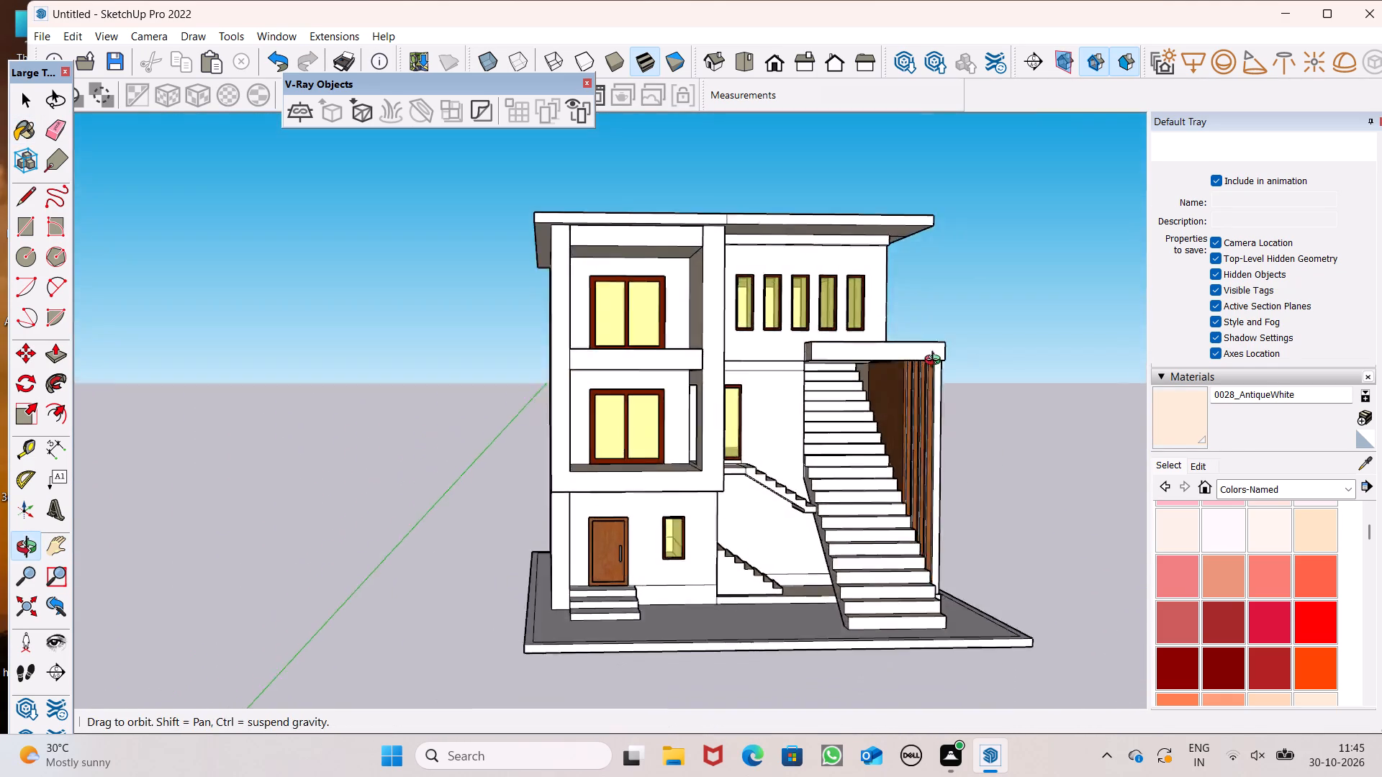
{"action": "middle_click_drag", "start_coordinate": [936, 362], "coordinate": [1087, 429]}
{"action": "scroll", "coordinate": [1087, 429], "scroll_direction": "up", "scroll_amount": 1}
{"action": "scroll", "coordinate": [674, 560], "scroll_direction": "up", "scroll_amount": 2}
{"action": "scroll", "coordinate": [672, 586], "scroll_direction": "down", "scroll_amount": 1}
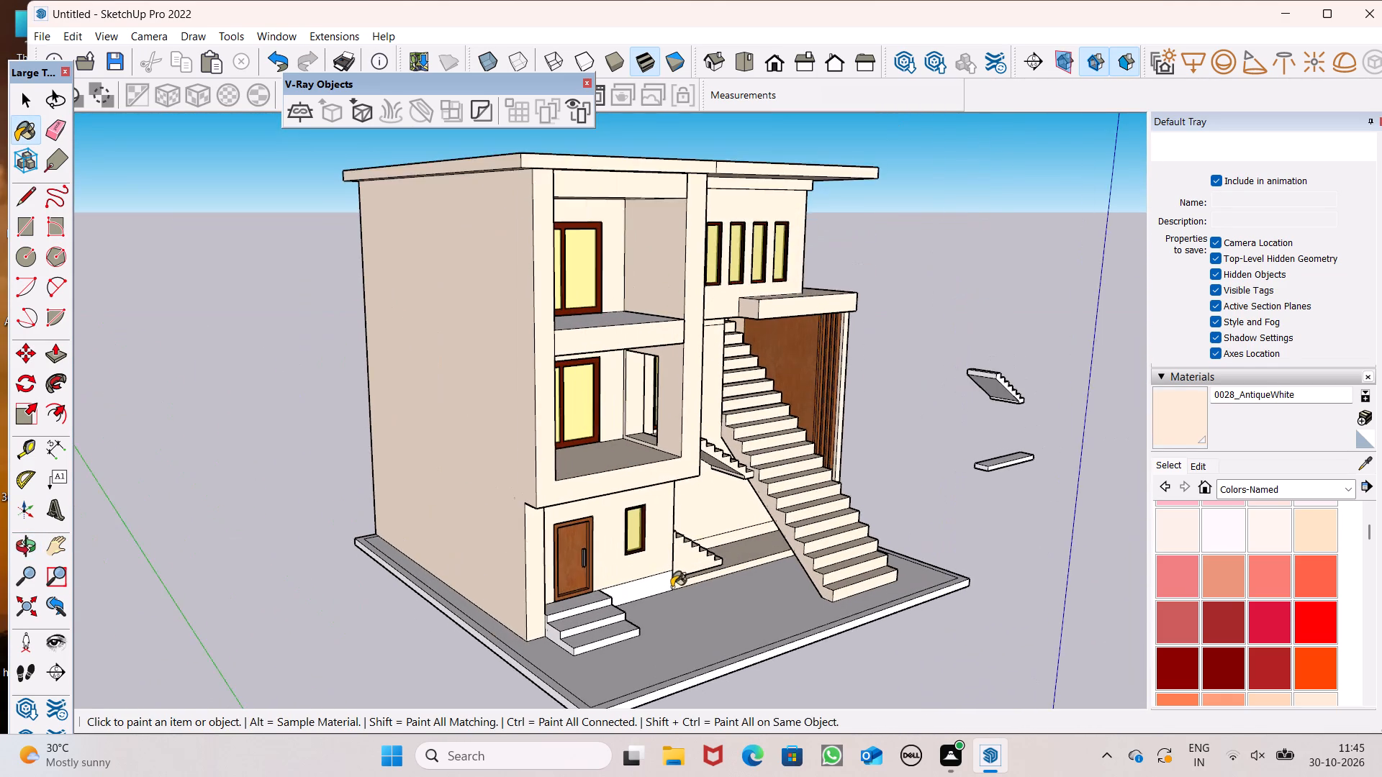
{"action": "scroll", "coordinate": [588, 661], "scroll_direction": "up", "scroll_amount": 3}
{"action": "scroll", "coordinate": [587, 554], "scroll_direction": "down", "scroll_amount": 4}
{"action": "scroll", "coordinate": [620, 617], "scroll_direction": "up", "scroll_amount": 6}
{"action": "left_click", "coordinate": [578, 575]}
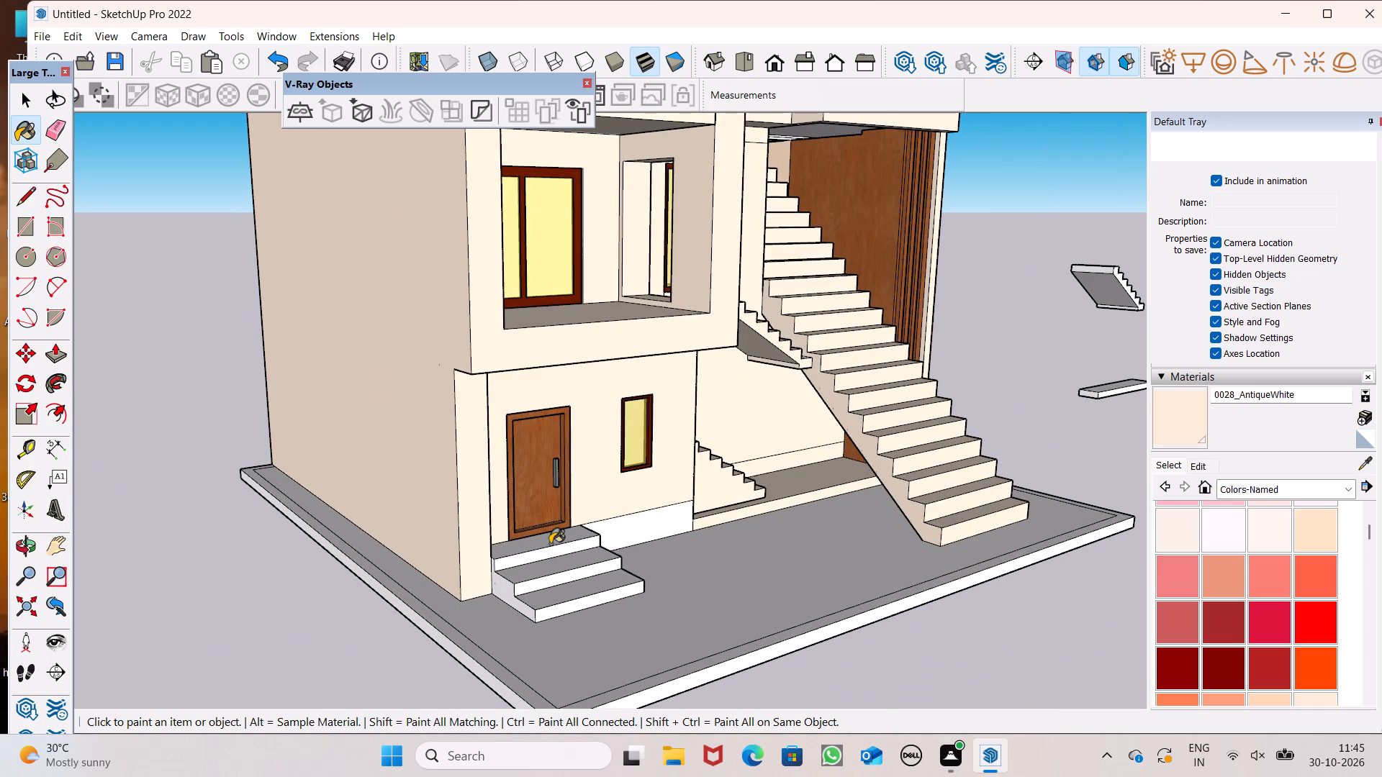
{"action": "left_click", "coordinate": [550, 544]}
{"action": "left_click", "coordinate": [529, 578]}
{"action": "left_click", "coordinate": [500, 579]}
Paint the entrance steps' lowest tread, lowest riser and top riser with 0028_AntiqueWhite.
{"action": "scroll", "coordinate": [489, 602], "scroll_direction": "up", "scroll_amount": 7}
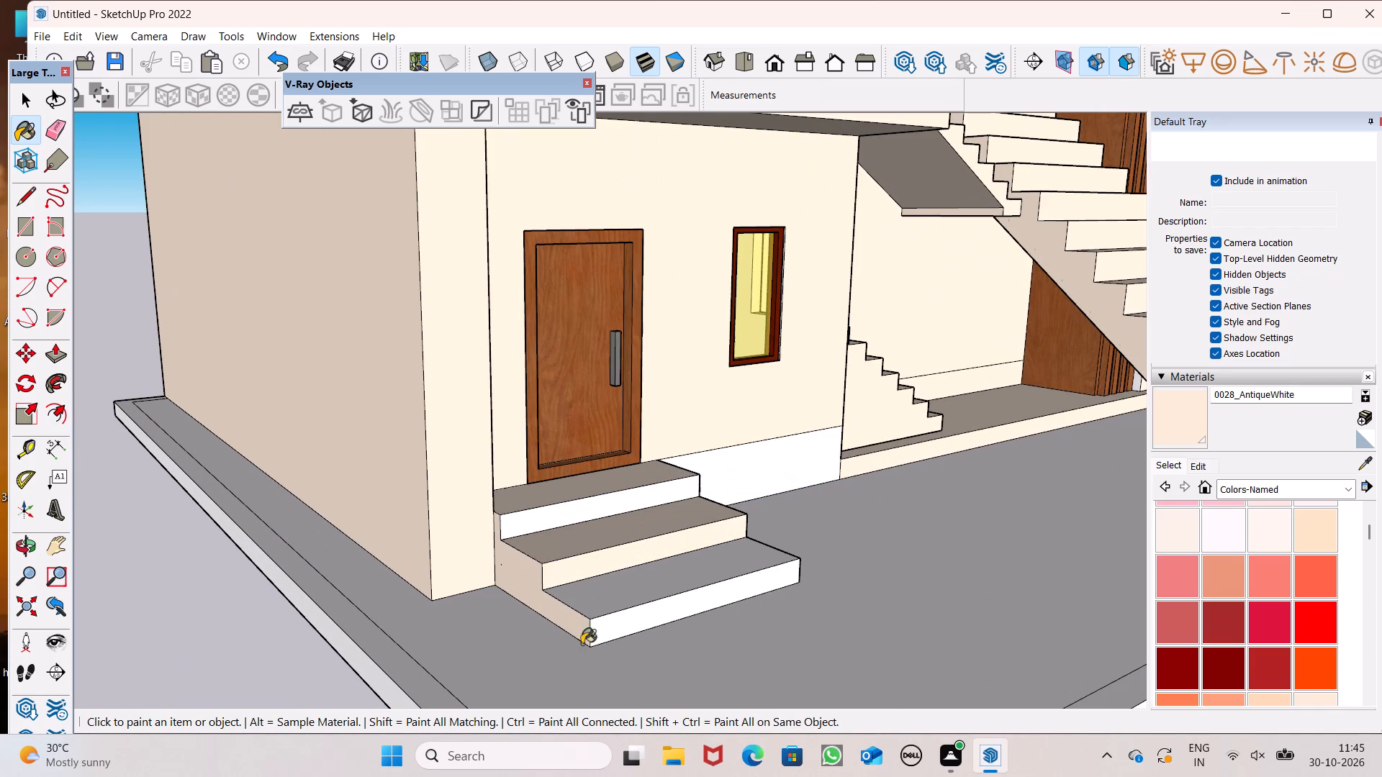
{"action": "left_click", "coordinate": [597, 617]}
{"action": "left_click", "coordinate": [597, 604]}
{"action": "left_click", "coordinate": [610, 635]}
{"action": "scroll", "coordinate": [581, 562], "scroll_direction": "up", "scroll_amount": 7}
{"action": "left_click", "coordinate": [482, 463]}
{"action": "left_click", "coordinate": [477, 445]}
Paint the stepped side faces at both ends of the entrance steps with 0028_AntiqueWhite.
{"action": "middle_click_drag", "start_coordinate": [638, 522], "coordinate": [135, 522]}
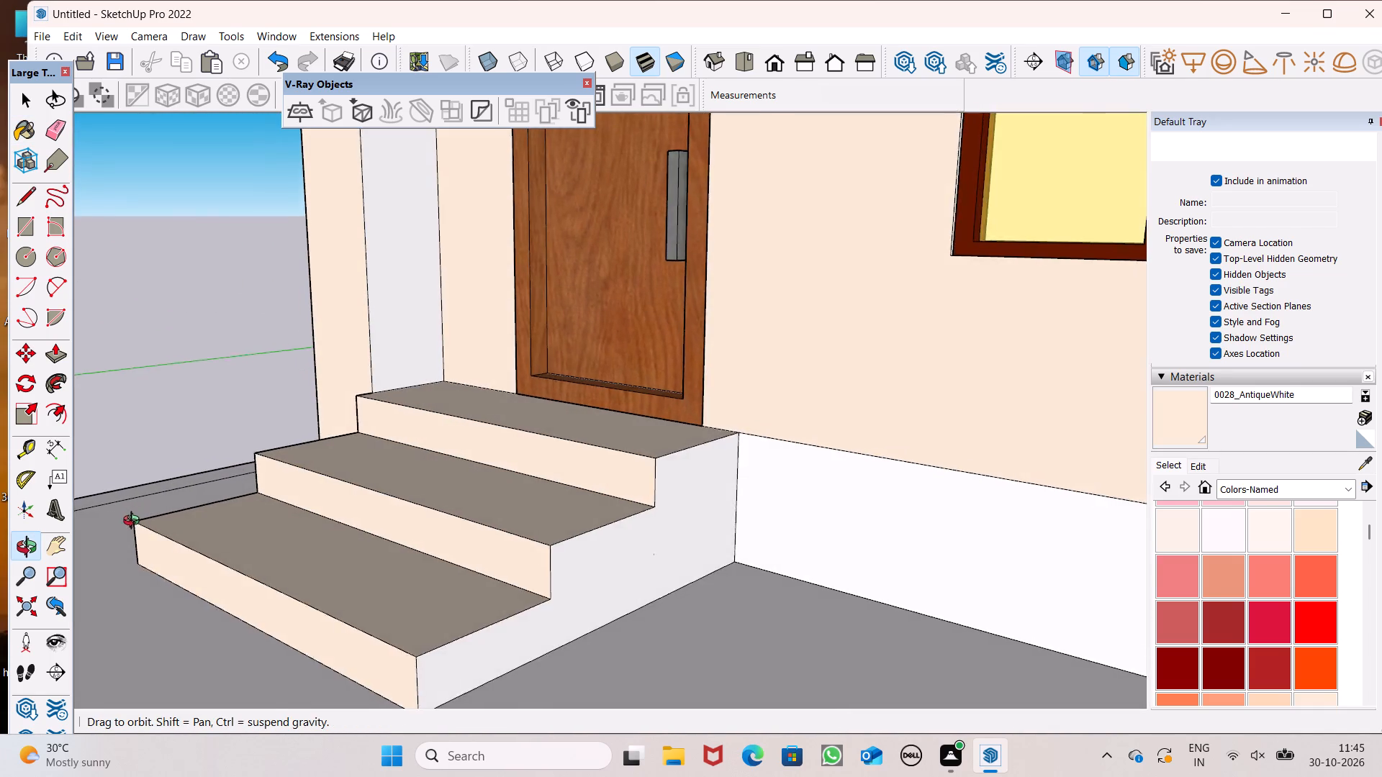
{"action": "middle_click_drag", "start_coordinate": [135, 522], "coordinate": [137, 529]}
{"action": "scroll", "coordinate": [198, 568], "scroll_direction": "up", "scroll_amount": 1}
{"action": "left_click", "coordinate": [662, 581]}
{"action": "middle_click_drag", "start_coordinate": [402, 530], "coordinate": [1202, 458]}
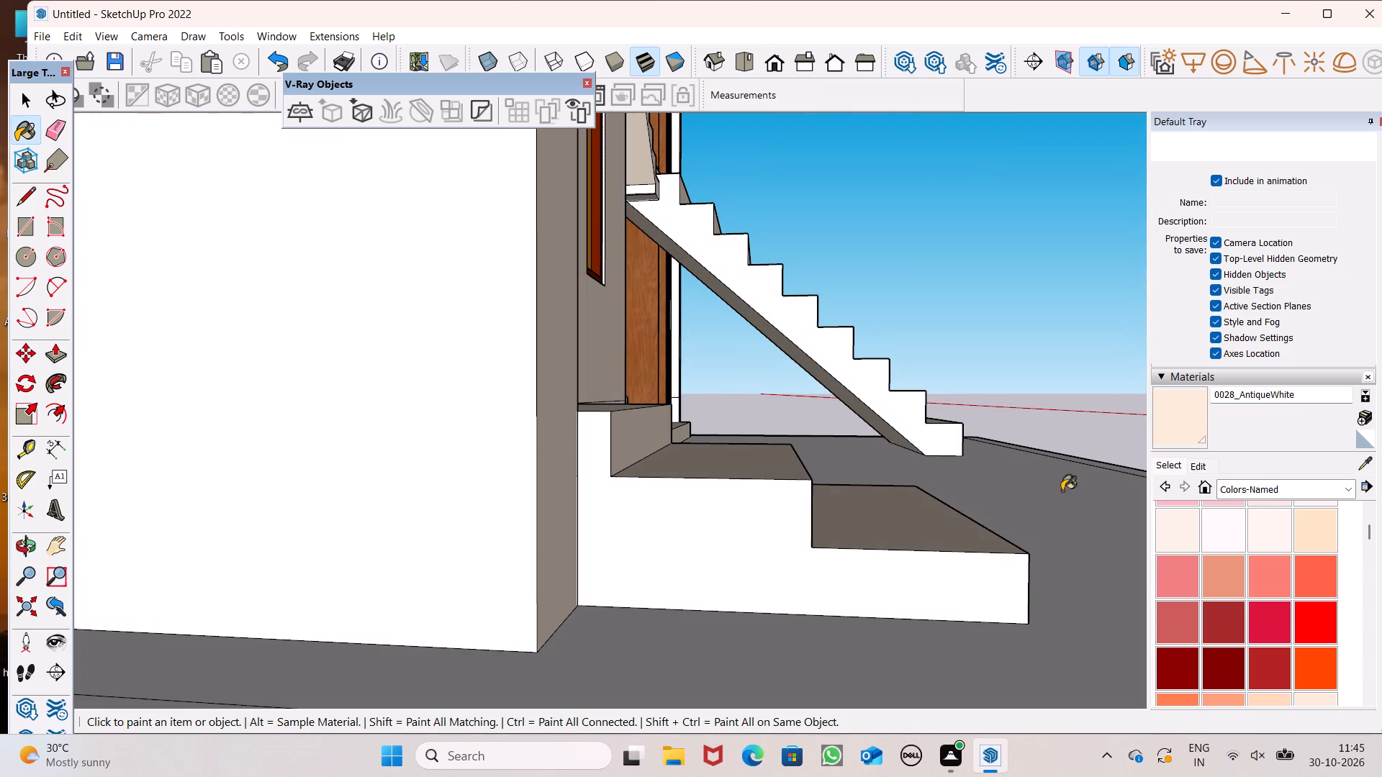
{"action": "left_click", "coordinate": [723, 529]}
Examine the house exterior from the side and front for faces still left unpainted.
{"action": "middle_click_drag", "start_coordinate": [742, 575], "coordinate": [601, 610]}
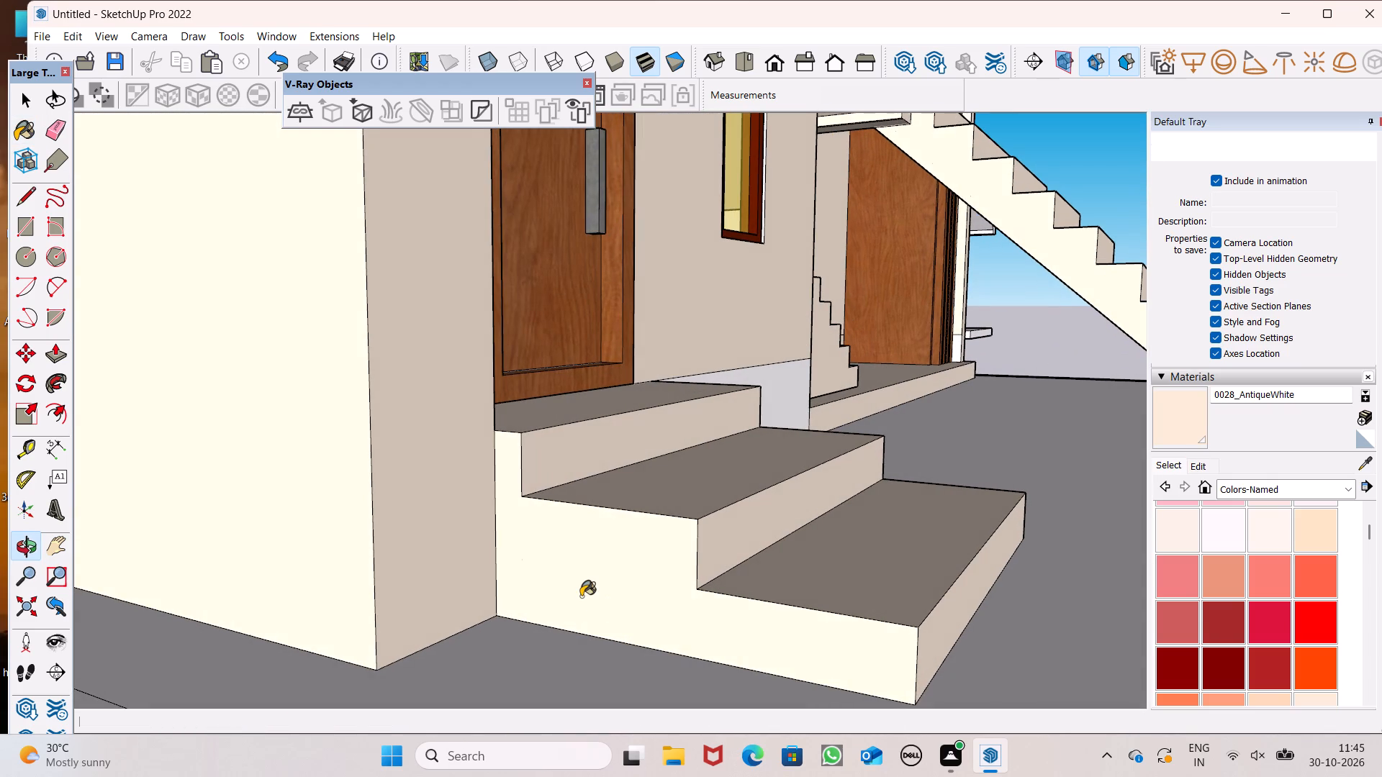
{"action": "scroll", "coordinate": [597, 651], "scroll_direction": "down", "scroll_amount": 2}
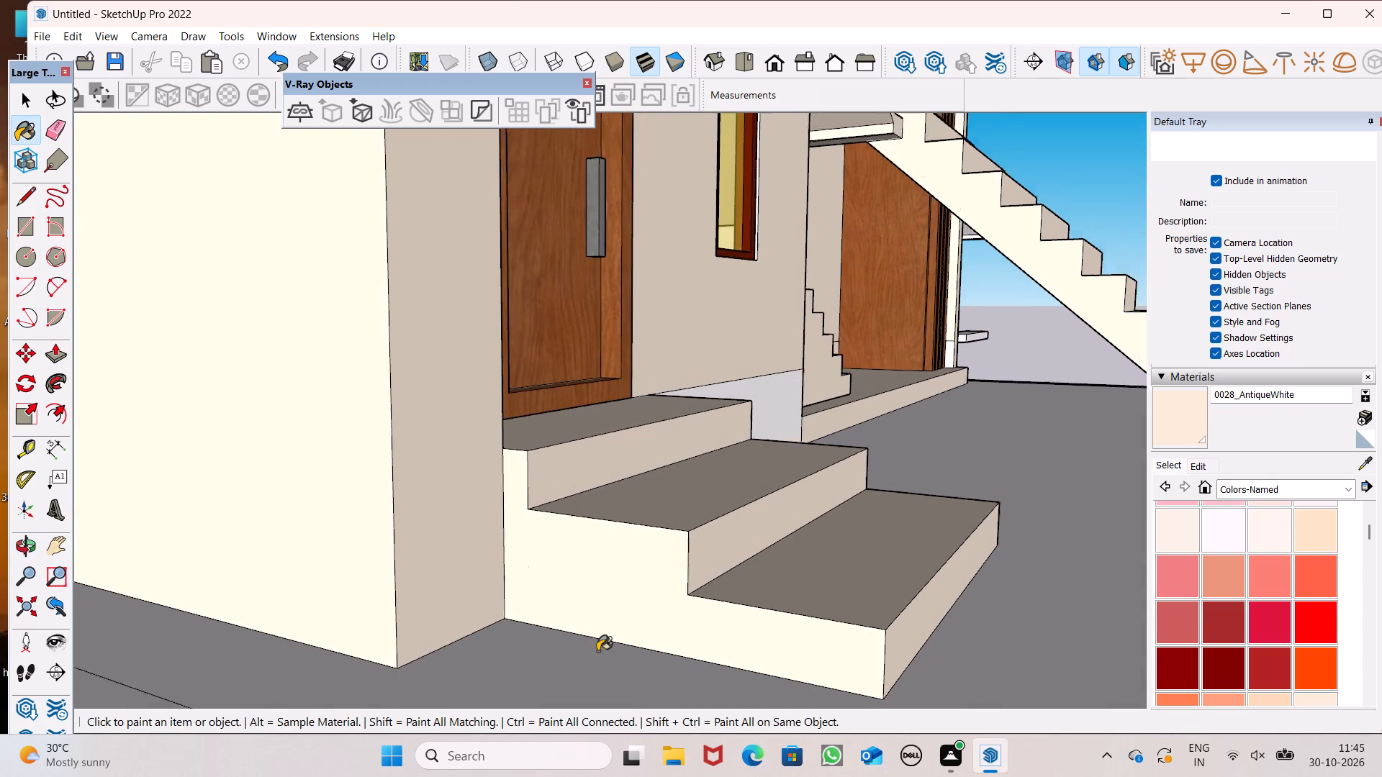
{"action": "scroll", "coordinate": [597, 651], "scroll_direction": "down", "scroll_amount": 2}
{"action": "scroll", "coordinate": [710, 531], "scroll_direction": "down", "scroll_amount": 11}
{"action": "middle_click_drag", "start_coordinate": [766, 505], "coordinate": [834, 468]}
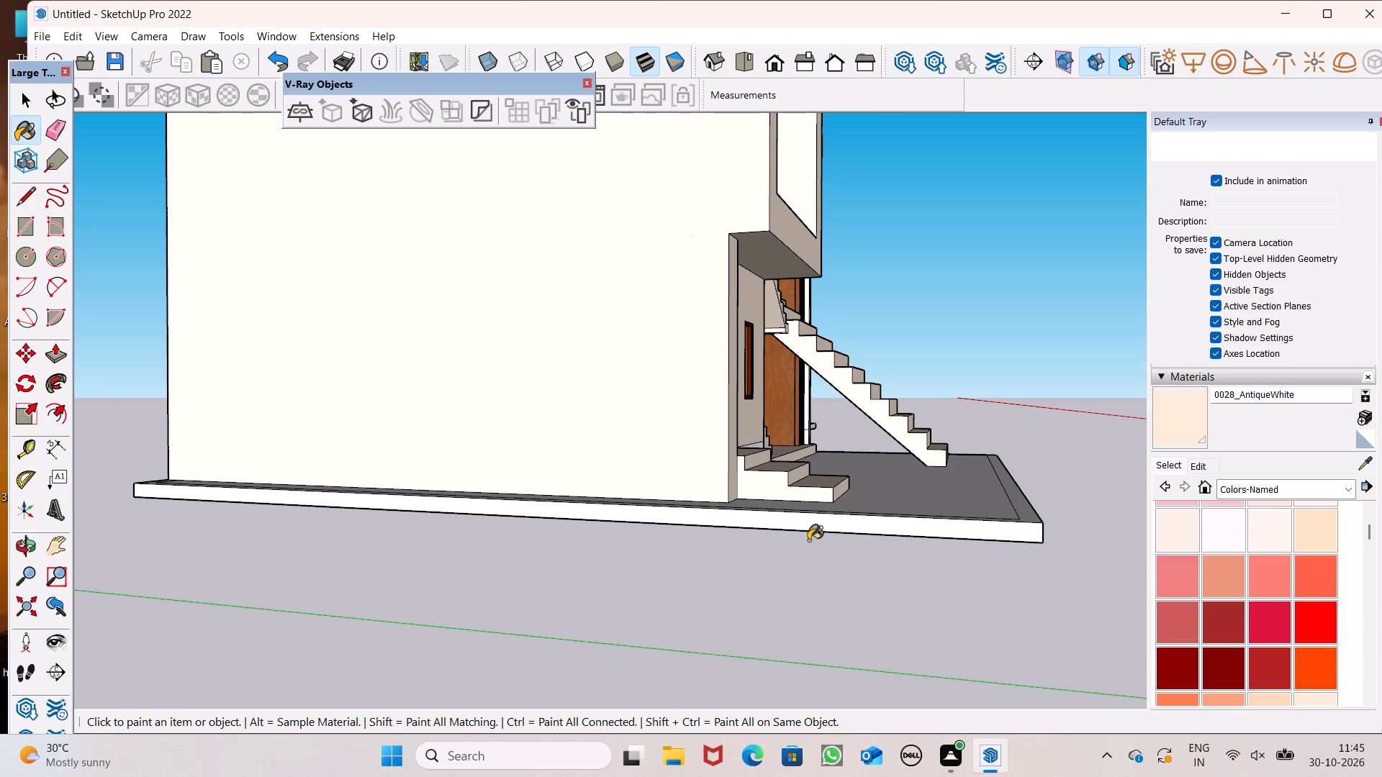
{"action": "scroll", "coordinate": [749, 481], "scroll_direction": "down", "scroll_amount": 3}
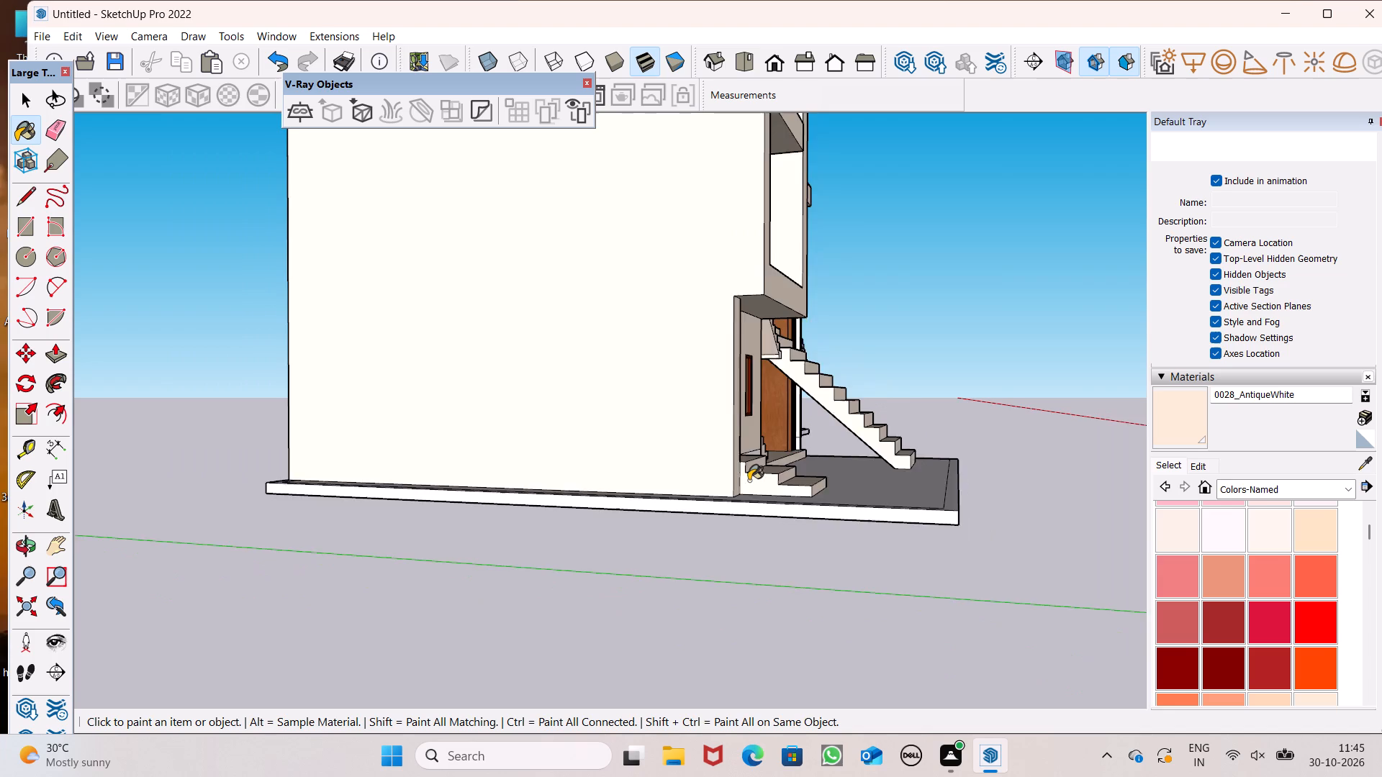
{"action": "scroll", "coordinate": [749, 481], "scroll_direction": "down", "scroll_amount": 5}
{"action": "scroll", "coordinate": [783, 568], "scroll_direction": "down", "scroll_amount": 6}
{"action": "middle_click_drag", "start_coordinate": [782, 550], "coordinate": [470, 617]}
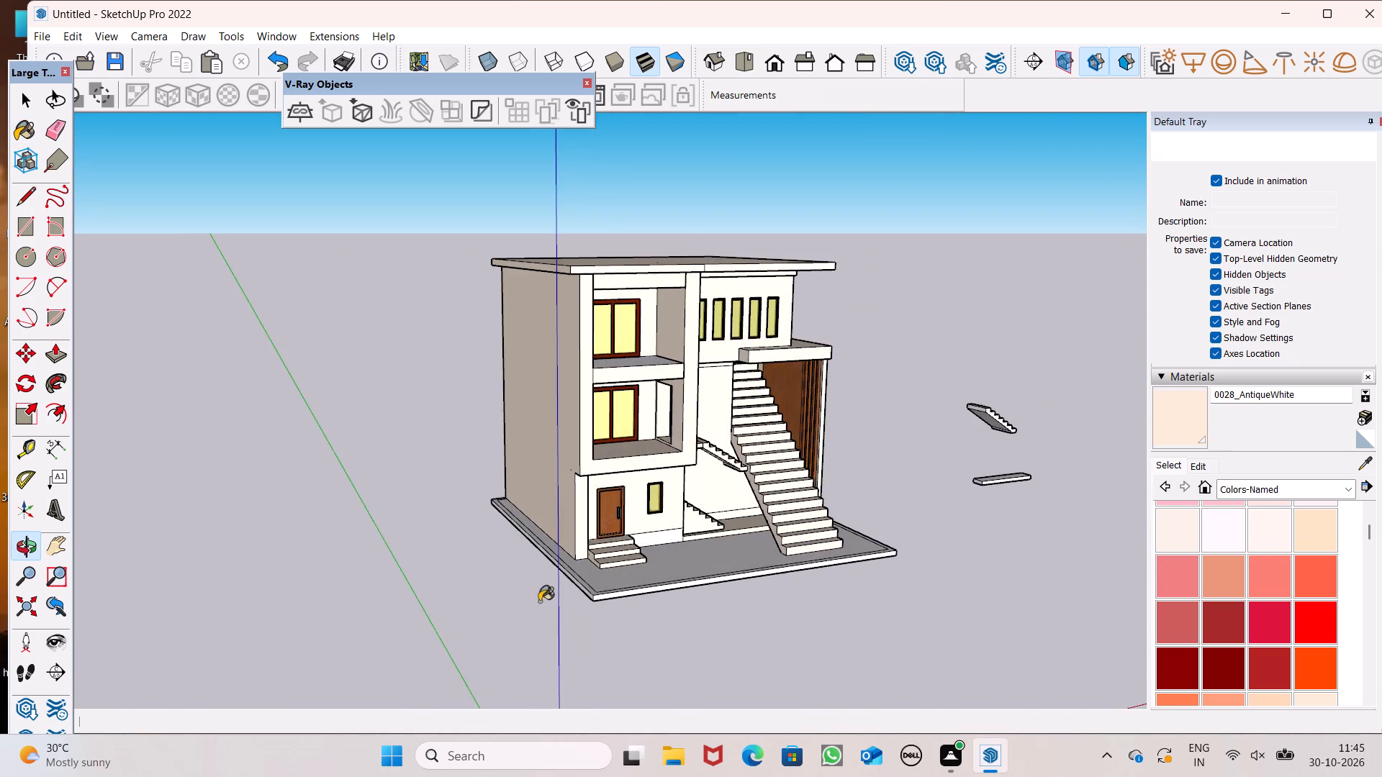
Examine the entrance steps, balconies, stairs and roof from the front and above for faces still left unpainted.
{"action": "scroll", "coordinate": [643, 543], "scroll_direction": "up", "scroll_amount": 7}
{"action": "left_click", "coordinate": [647, 543]}
{"action": "middle_click_drag", "start_coordinate": [592, 542], "coordinate": [338, 622]}
{"action": "scroll", "coordinate": [350, 617], "scroll_direction": "up", "scroll_amount": 1}
{"action": "scroll", "coordinate": [576, 579], "scroll_direction": "down", "scroll_amount": 3}
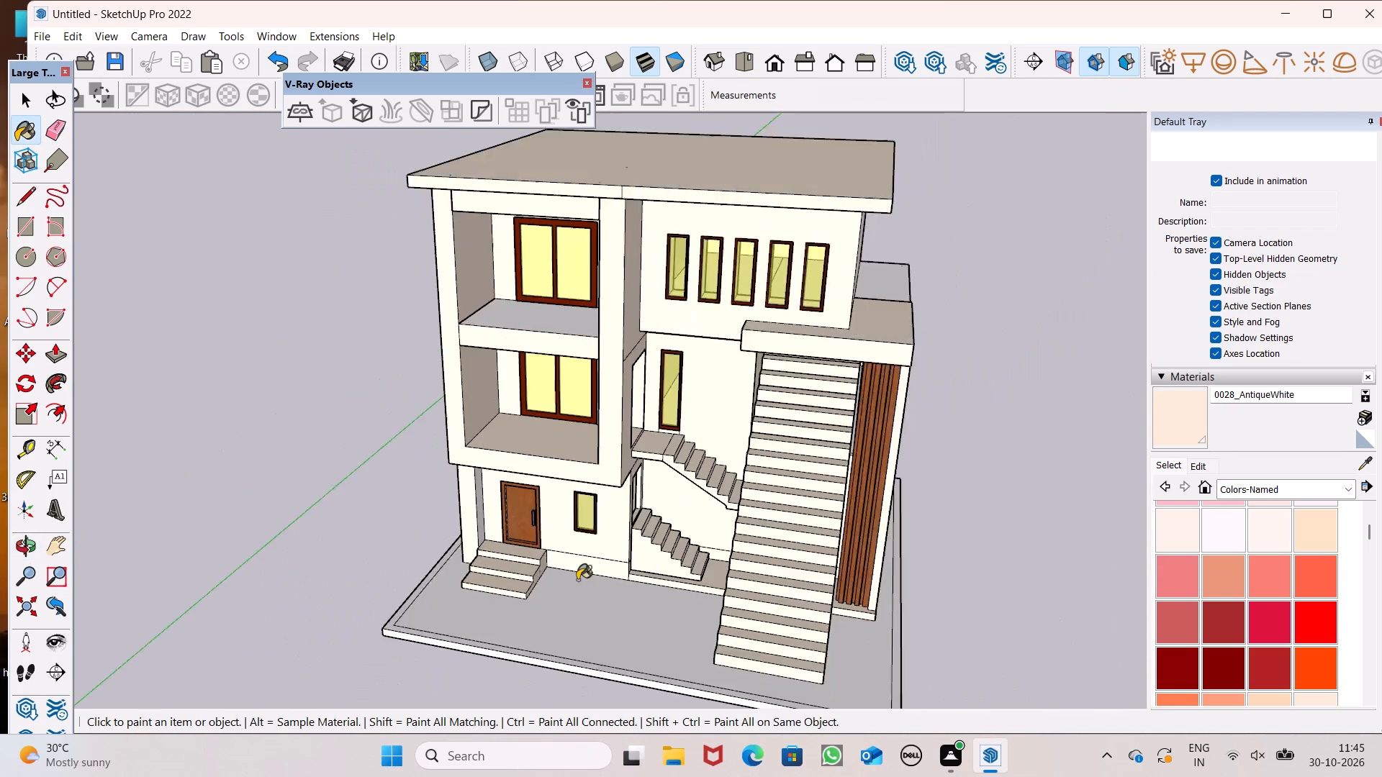
{"action": "scroll", "coordinate": [577, 580], "scroll_direction": "down", "scroll_amount": 4}
{"action": "middle_click_drag", "start_coordinate": [516, 401], "coordinate": [602, 530]}
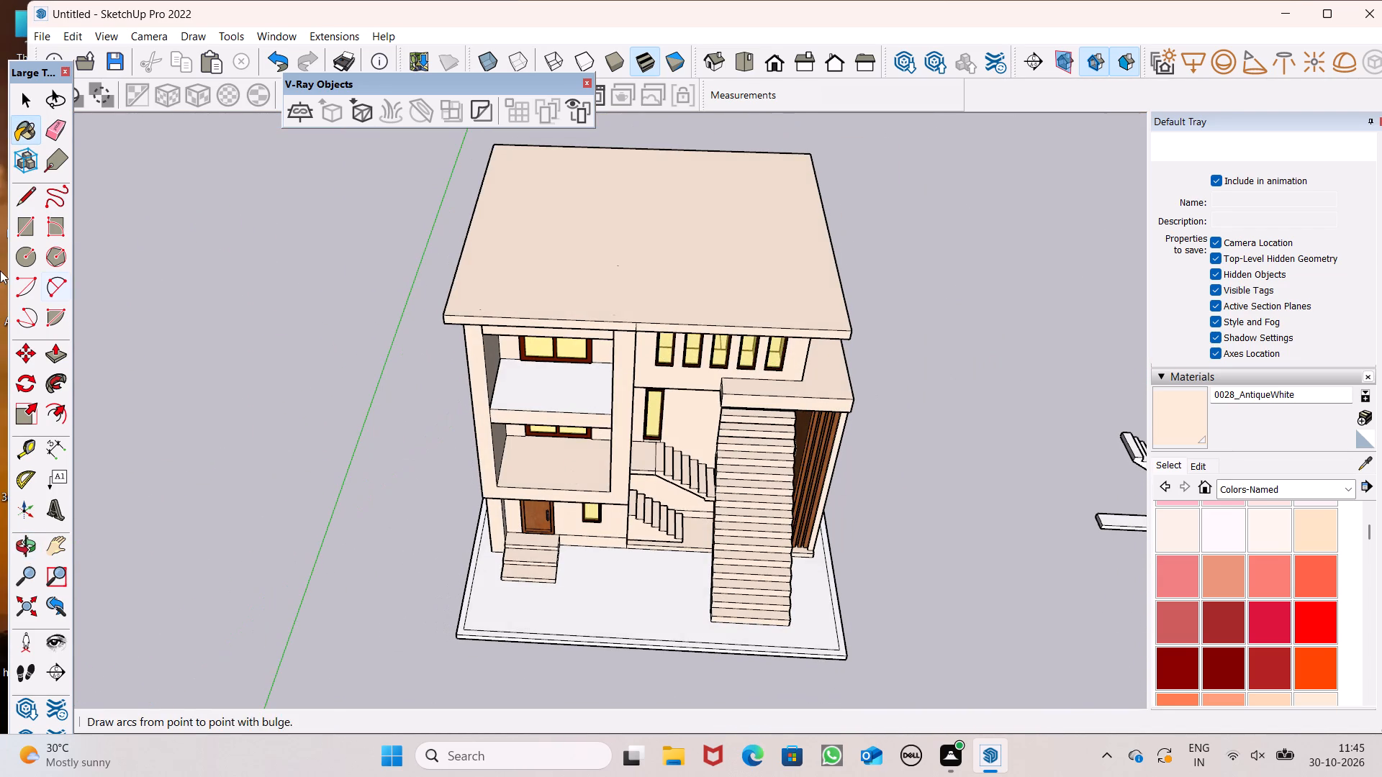
Place a guide line on the upper balcony floor, parallel to its front edge and about 7 3/8" inward.
{"action": "left_click", "coordinate": [37, 457]}
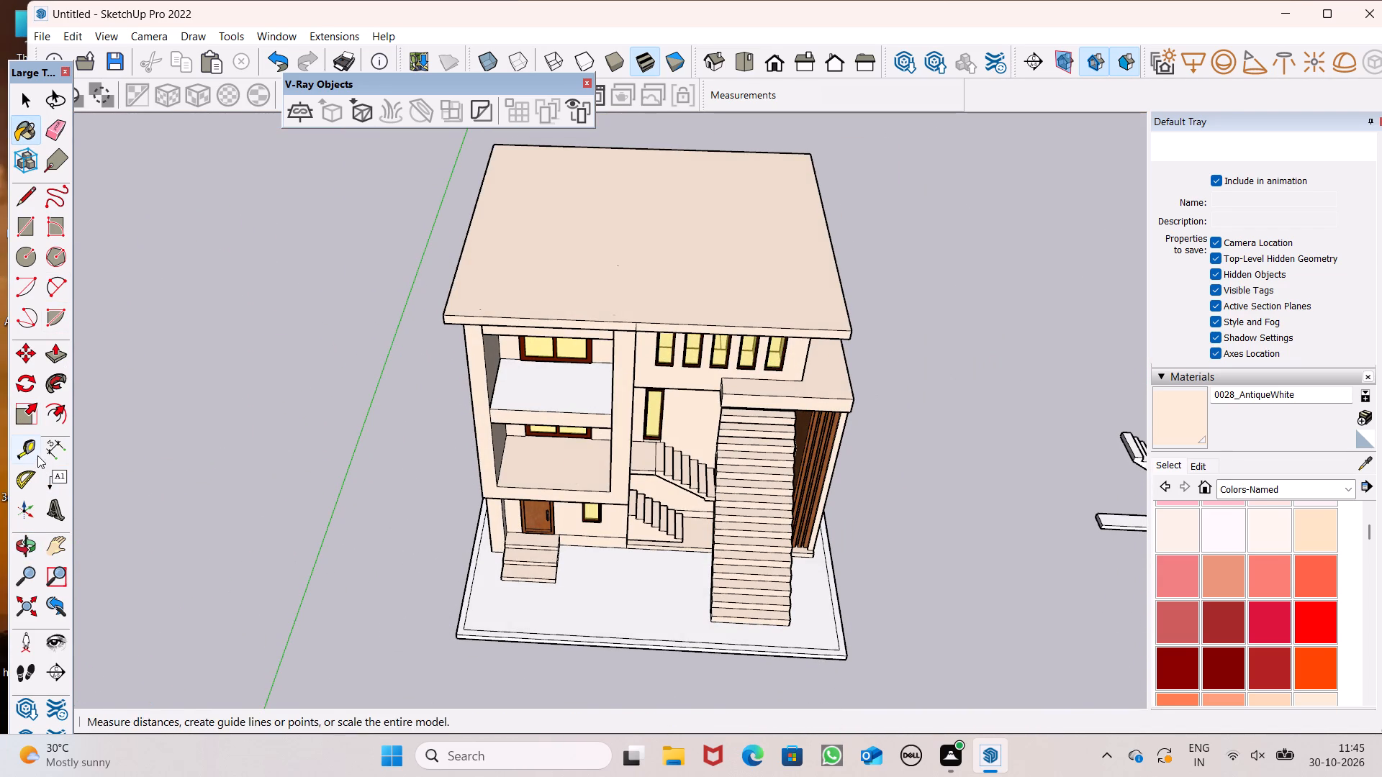
{"action": "scroll", "coordinate": [534, 453], "scroll_direction": "up", "scroll_amount": 8}
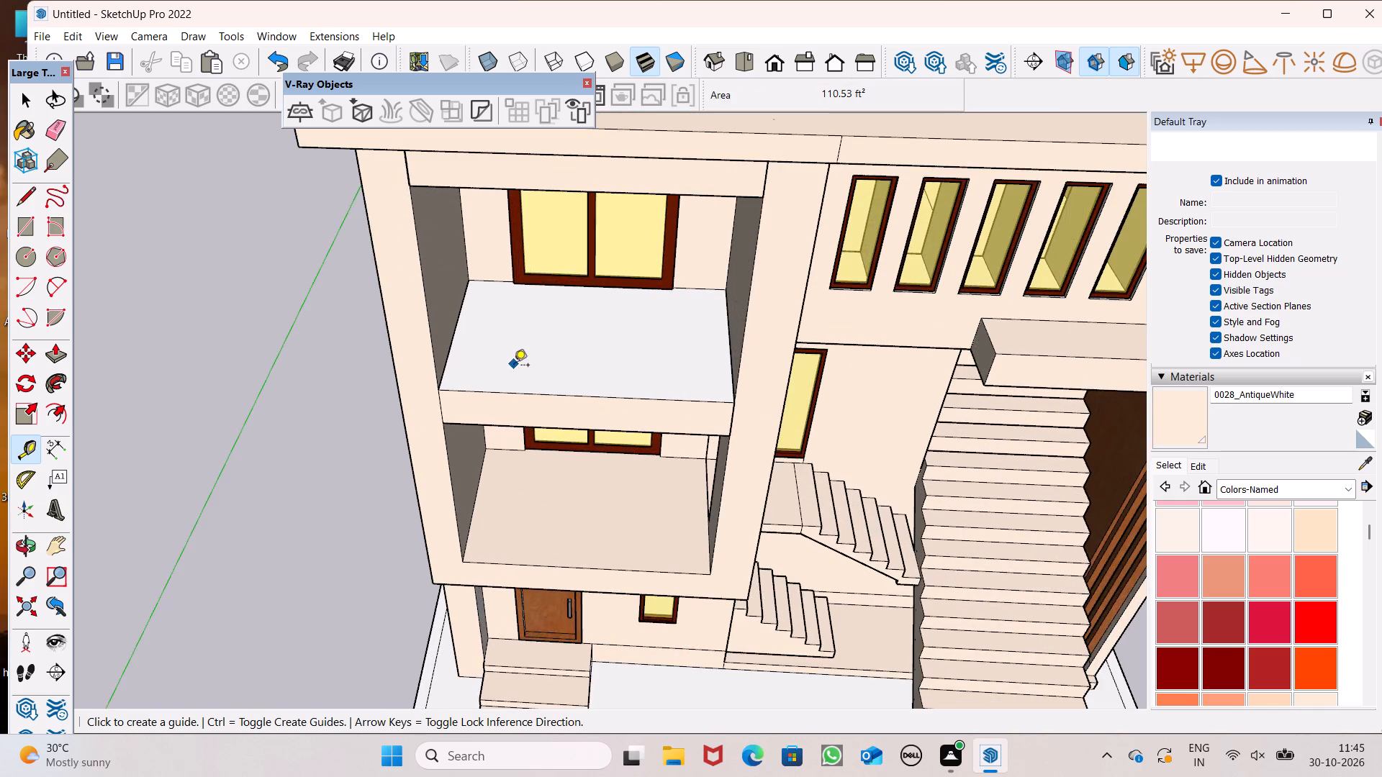
{"action": "scroll", "coordinate": [514, 366], "scroll_direction": "up", "scroll_amount": 5}
{"action": "left_click", "coordinate": [515, 409]}
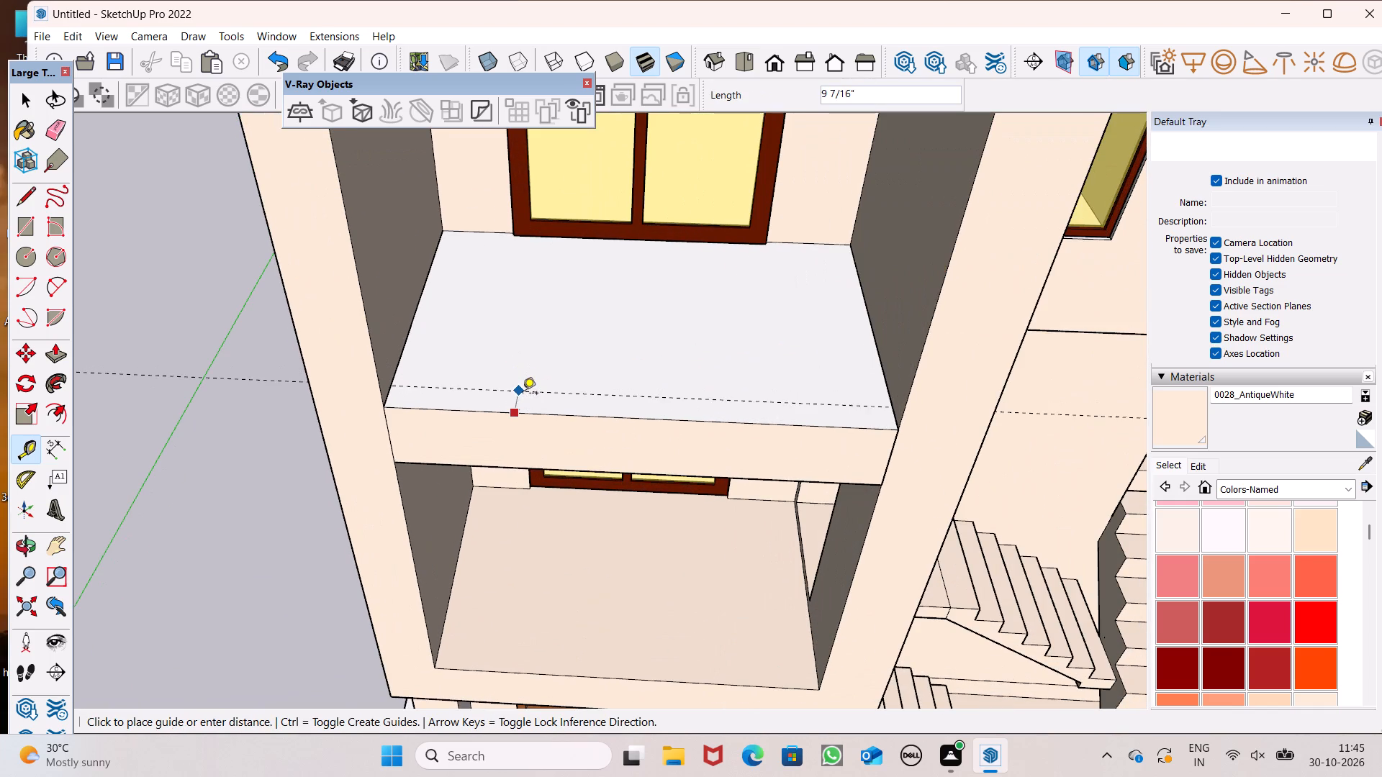
{"action": "left_click", "coordinate": [522, 398]}
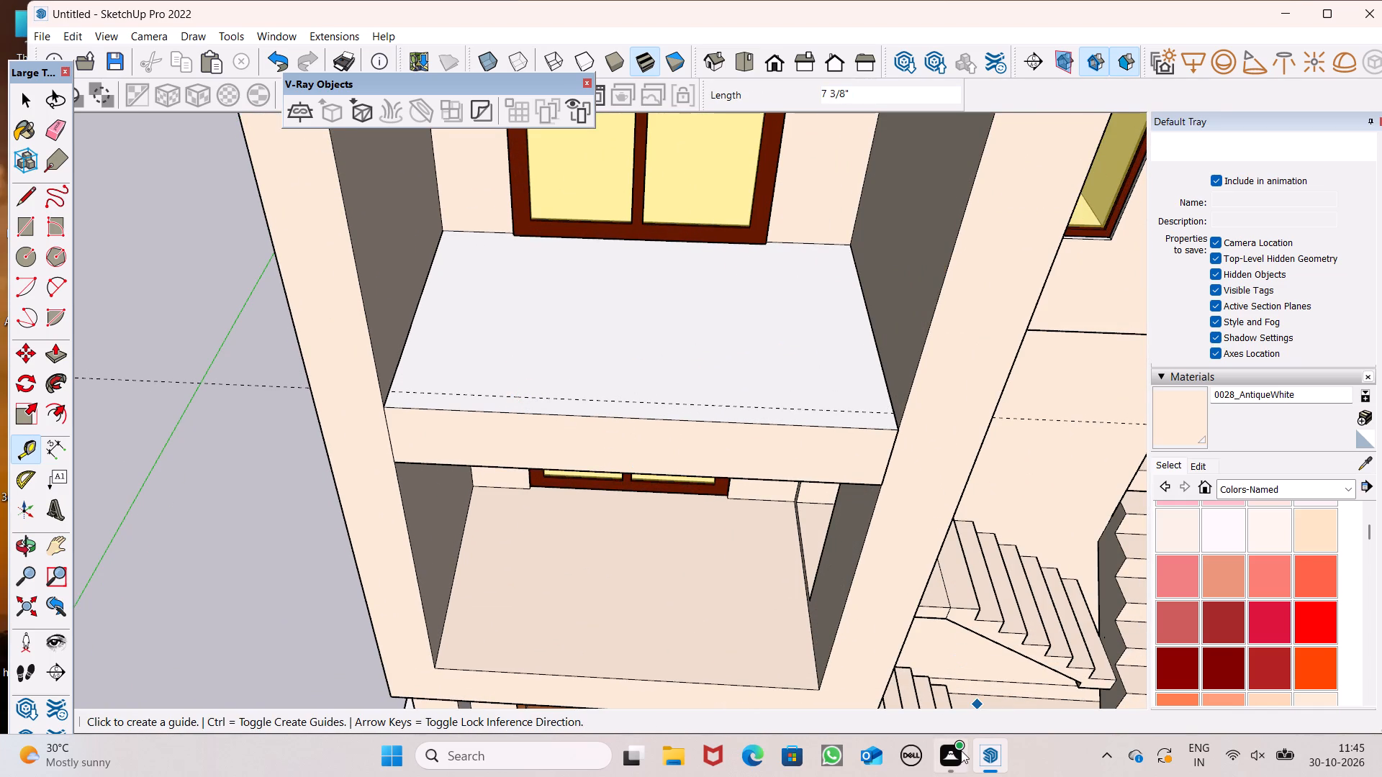
{"action": "left_click_drag", "start_coordinate": [961, 750], "coordinate": [954, 750]}
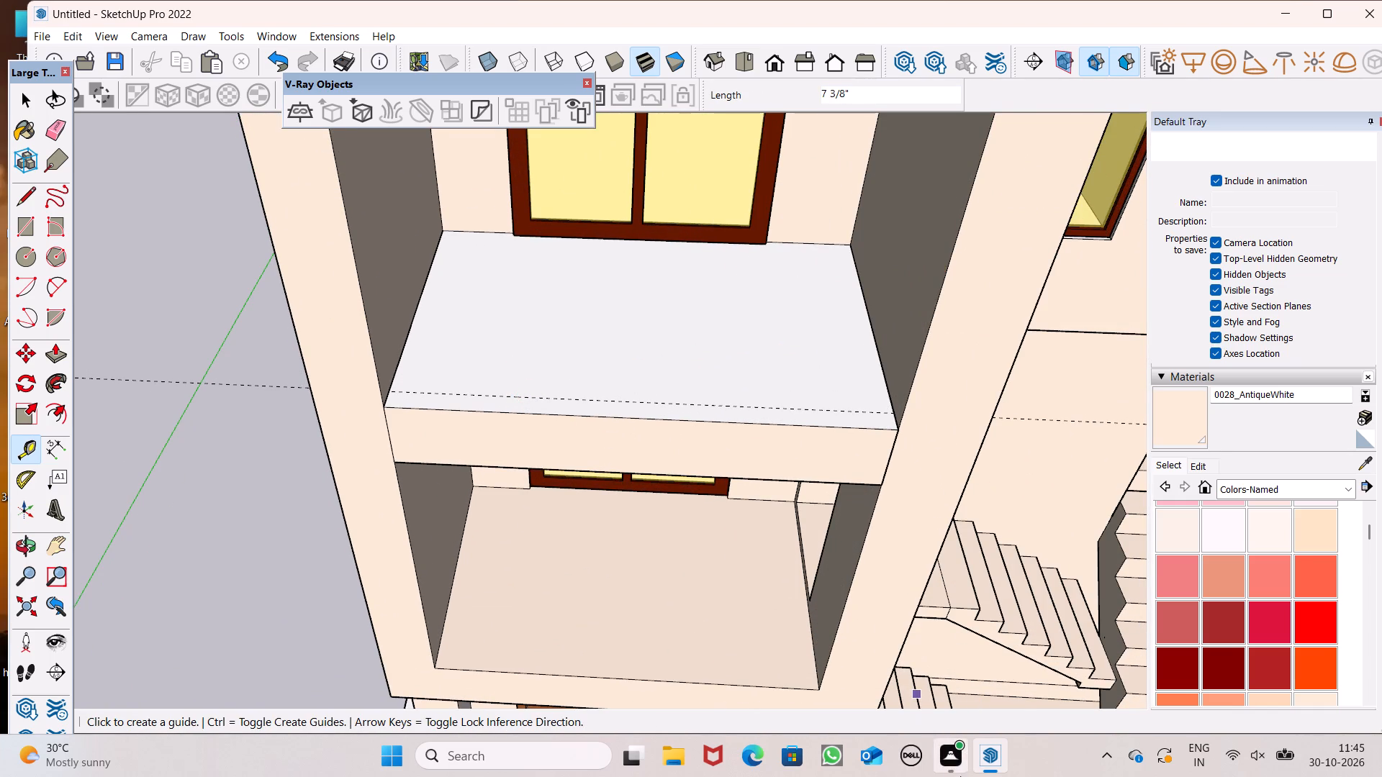
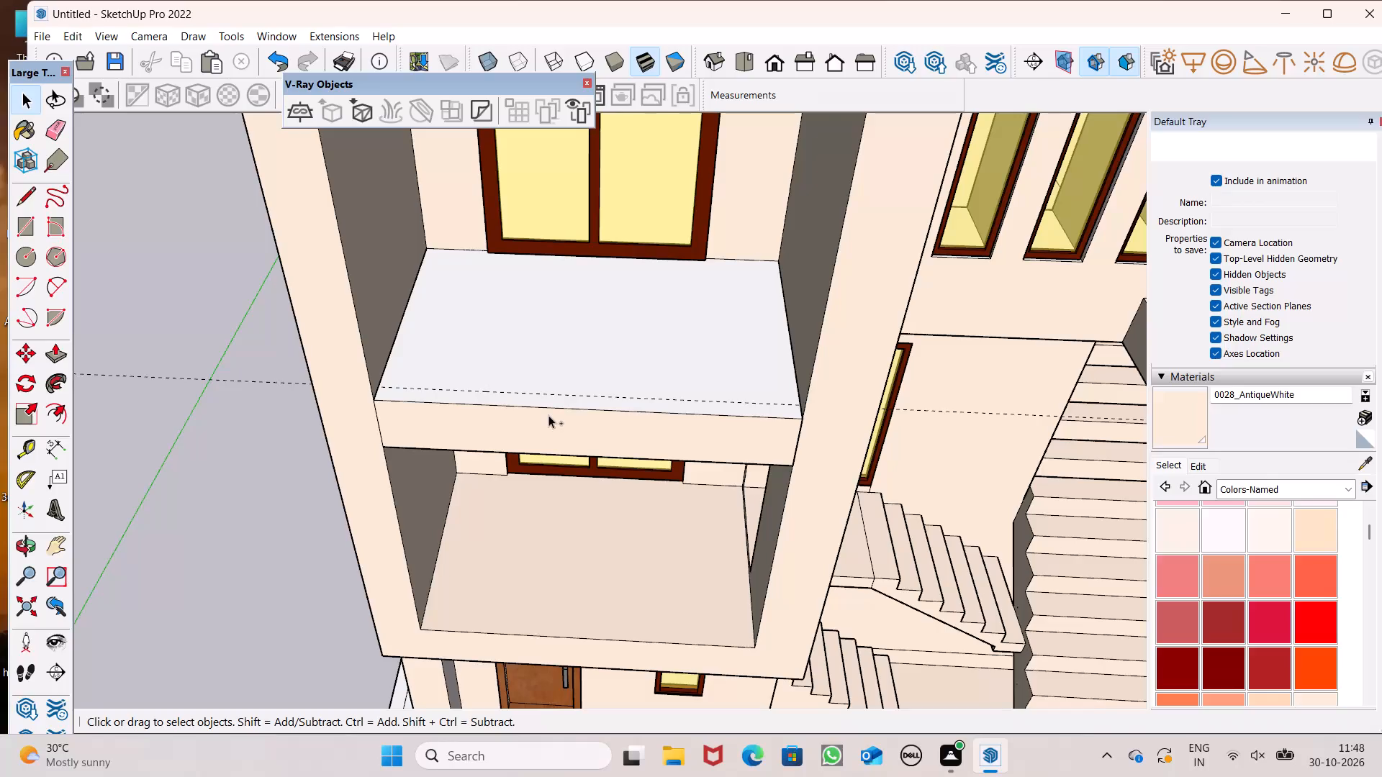
Undo the last guide line on the upper balcony floor.
{"action": "key", "text": "ctrl+z"}
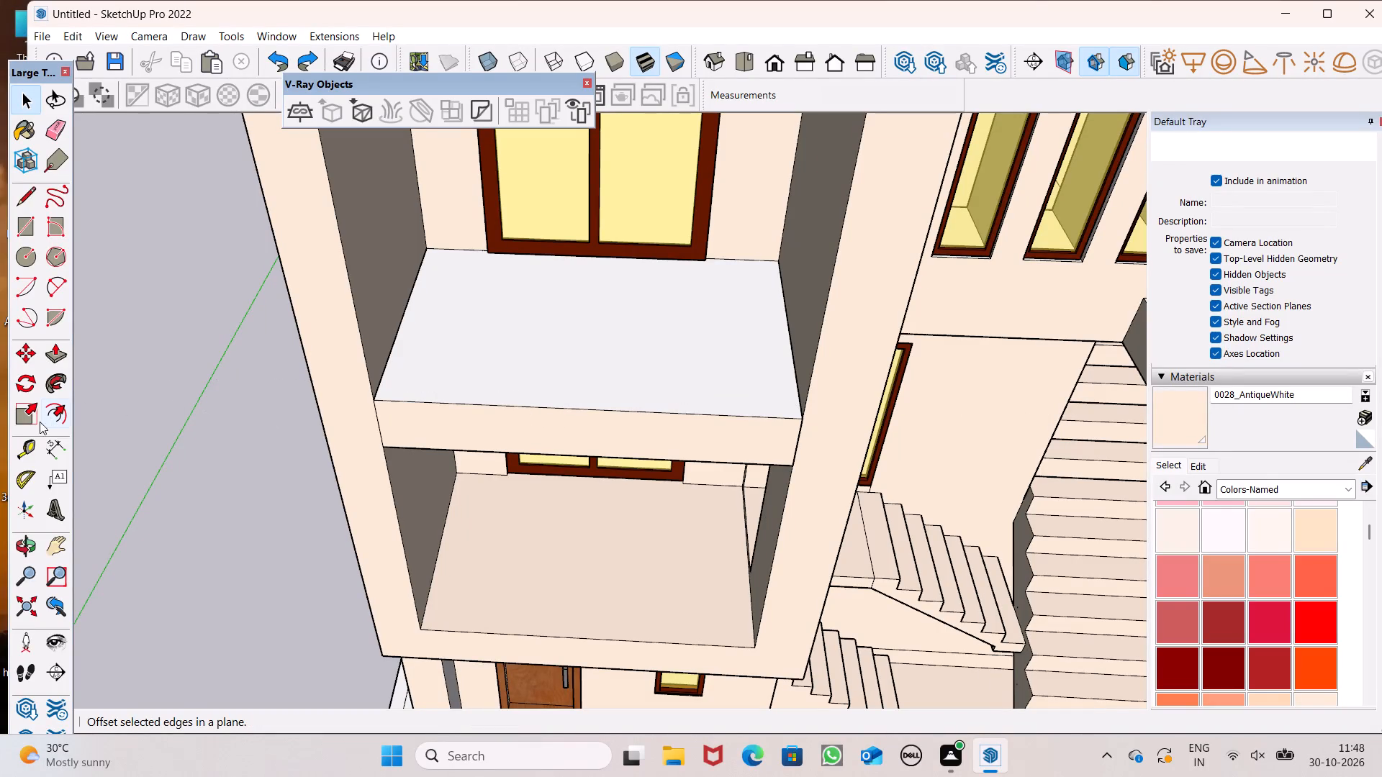
Place two guide lines parallel to the upper balcony floor's front edge, about 3 3/16" inward and about 3" beyond that.
{"action": "left_click", "coordinate": [24, 448]}
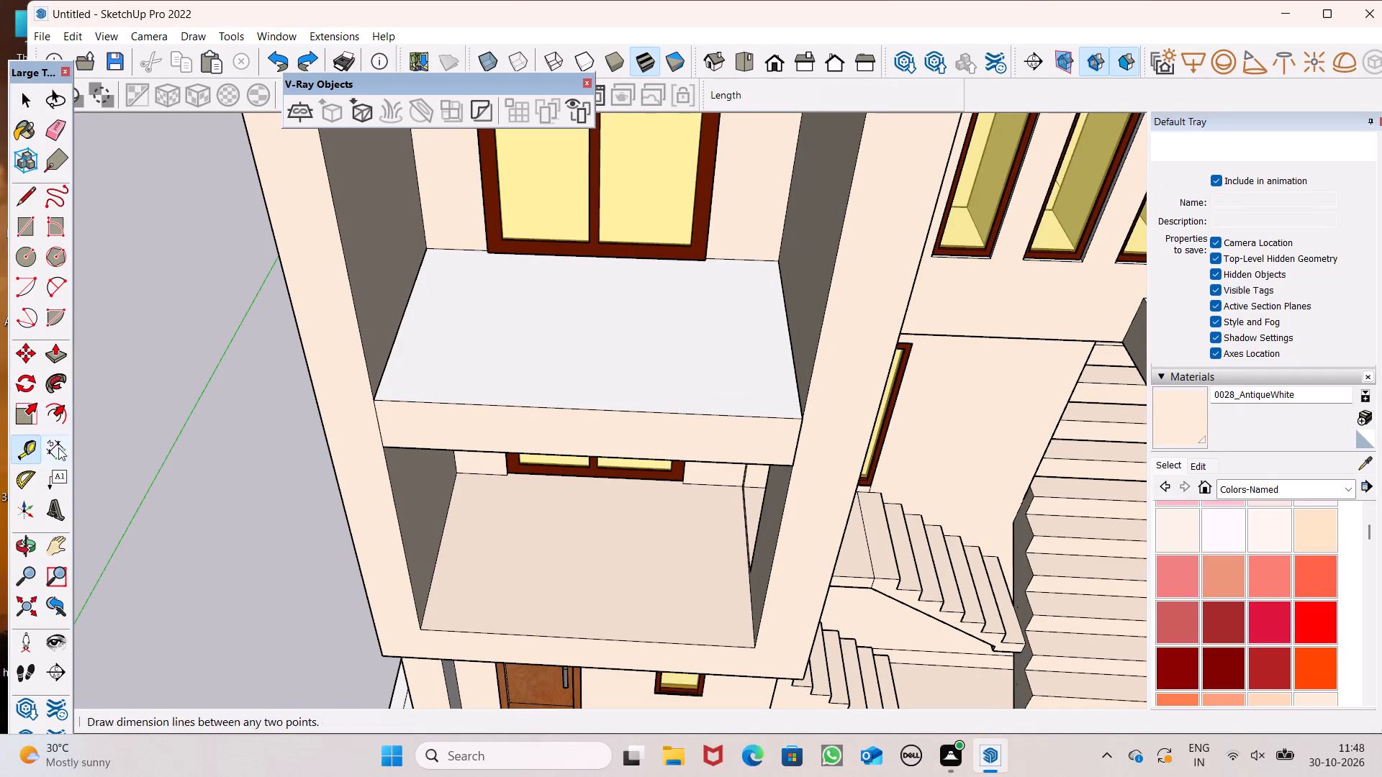
{"action": "scroll", "coordinate": [502, 481], "scroll_direction": "up", "scroll_amount": 3}
{"action": "scroll", "coordinate": [546, 412], "scroll_direction": "down", "scroll_amount": 5}
{"action": "middle_click_drag", "start_coordinate": [551, 411], "coordinate": [560, 503]}
{"action": "scroll", "coordinate": [561, 499], "scroll_direction": "up", "scroll_amount": 6}
{"action": "left_click", "coordinate": [556, 462]}
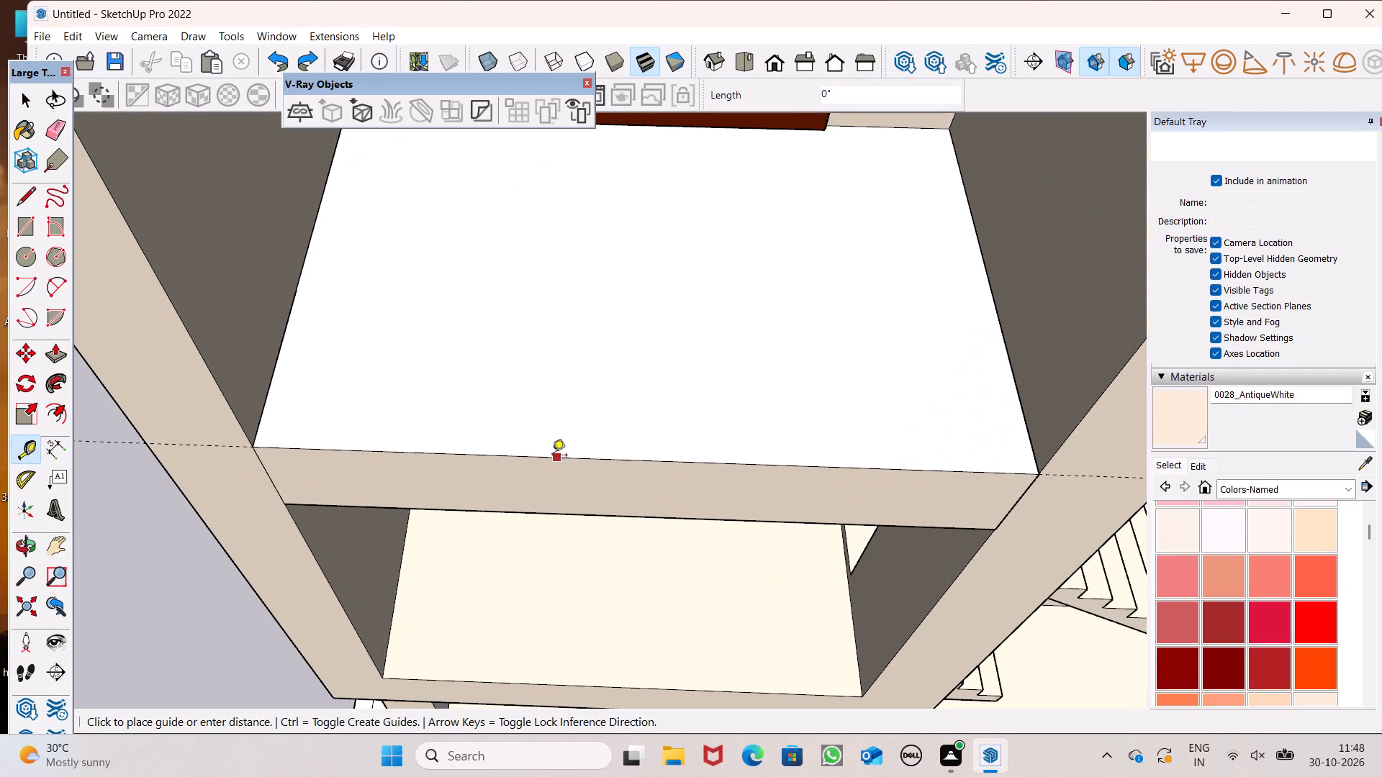
{"action": "left_click", "coordinate": [554, 444]}
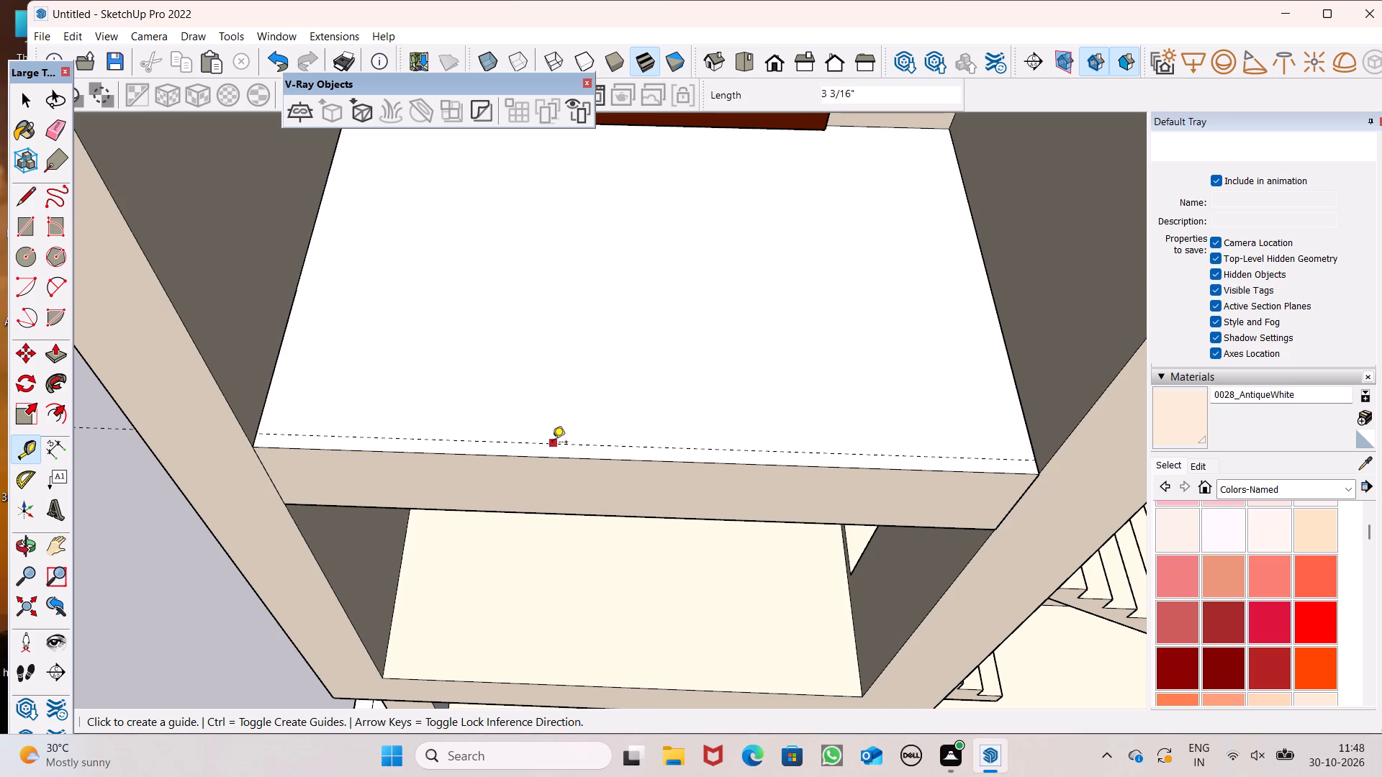
{"action": "left_click", "coordinate": [552, 443]}
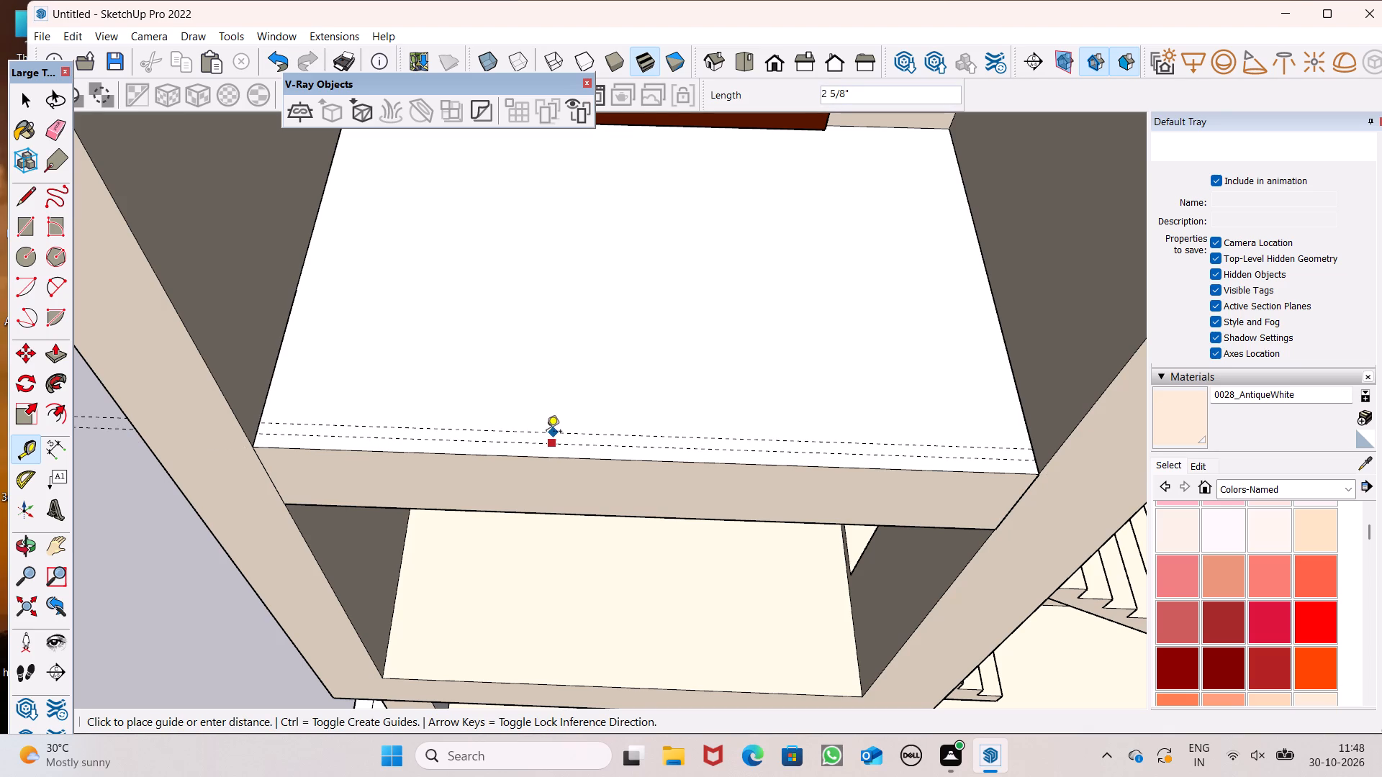
{"action": "left_click", "coordinate": [546, 431]}
Place two closely spaced guide lines on the lower balcony floor, parallel to and just behind its front edge, about 2 5/16" apart.
{"action": "scroll", "coordinate": [505, 338], "scroll_direction": "down", "scroll_amount": 10}
{"action": "scroll", "coordinate": [574, 552], "scroll_direction": "up", "scroll_amount": 6}
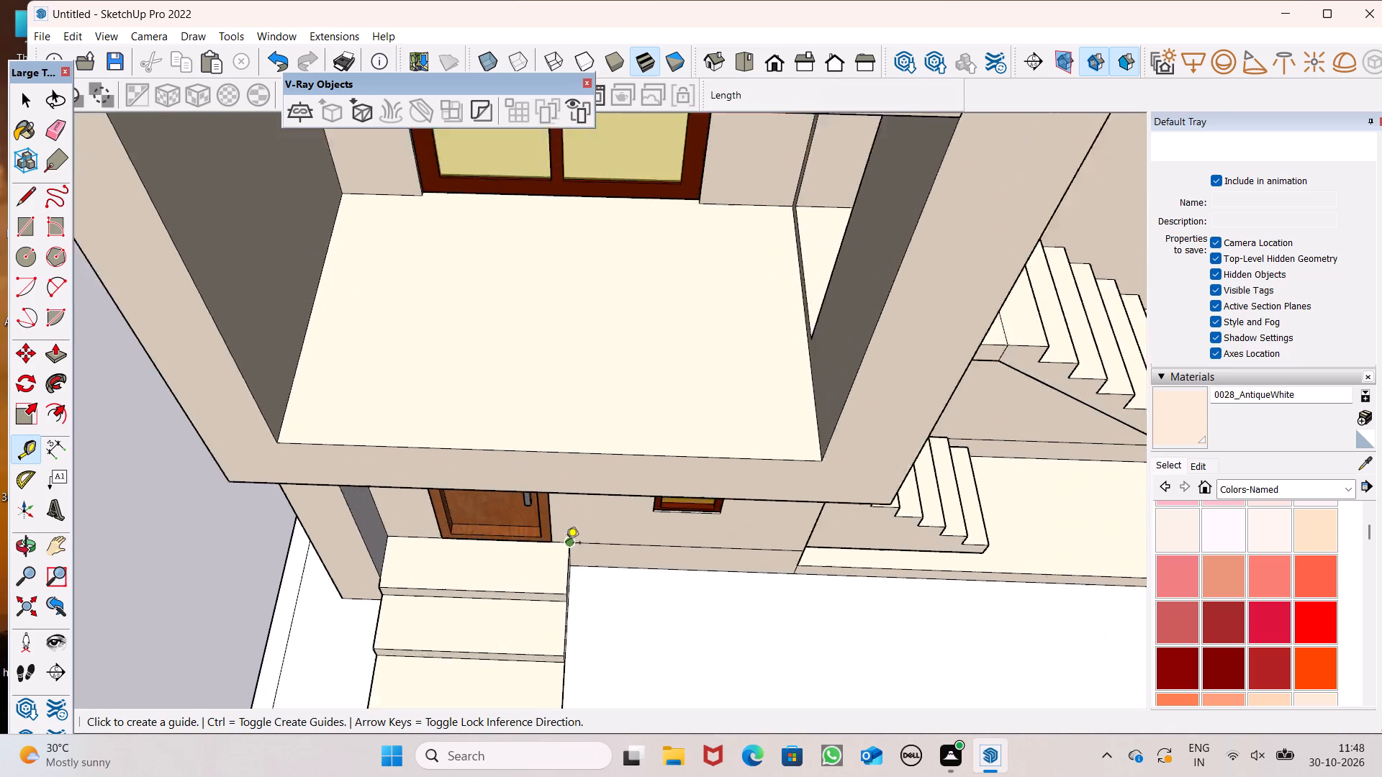
{"action": "scroll", "coordinate": [566, 544], "scroll_direction": "up", "scroll_amount": 1}
{"action": "scroll", "coordinate": [468, 445], "scroll_direction": "up", "scroll_amount": 4}
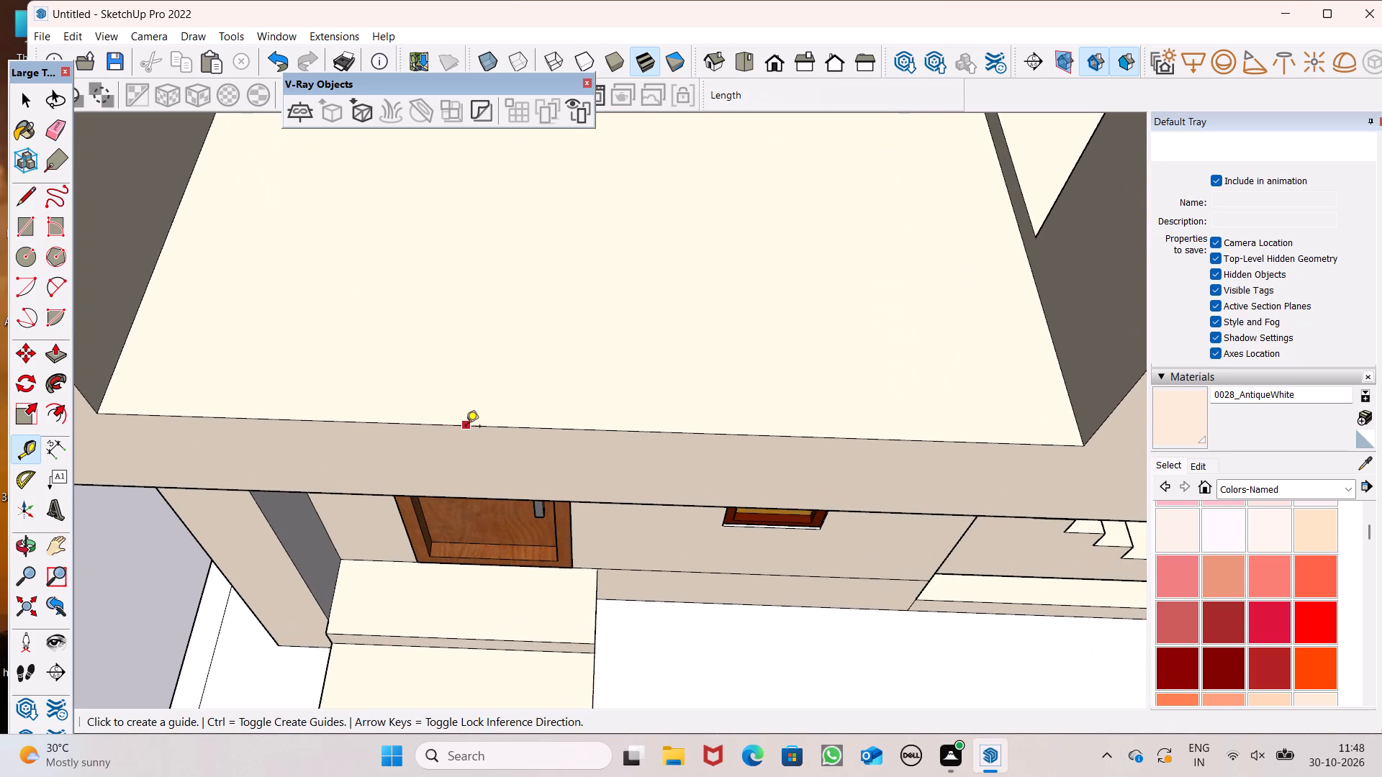
{"action": "left_click", "coordinate": [466, 425]}
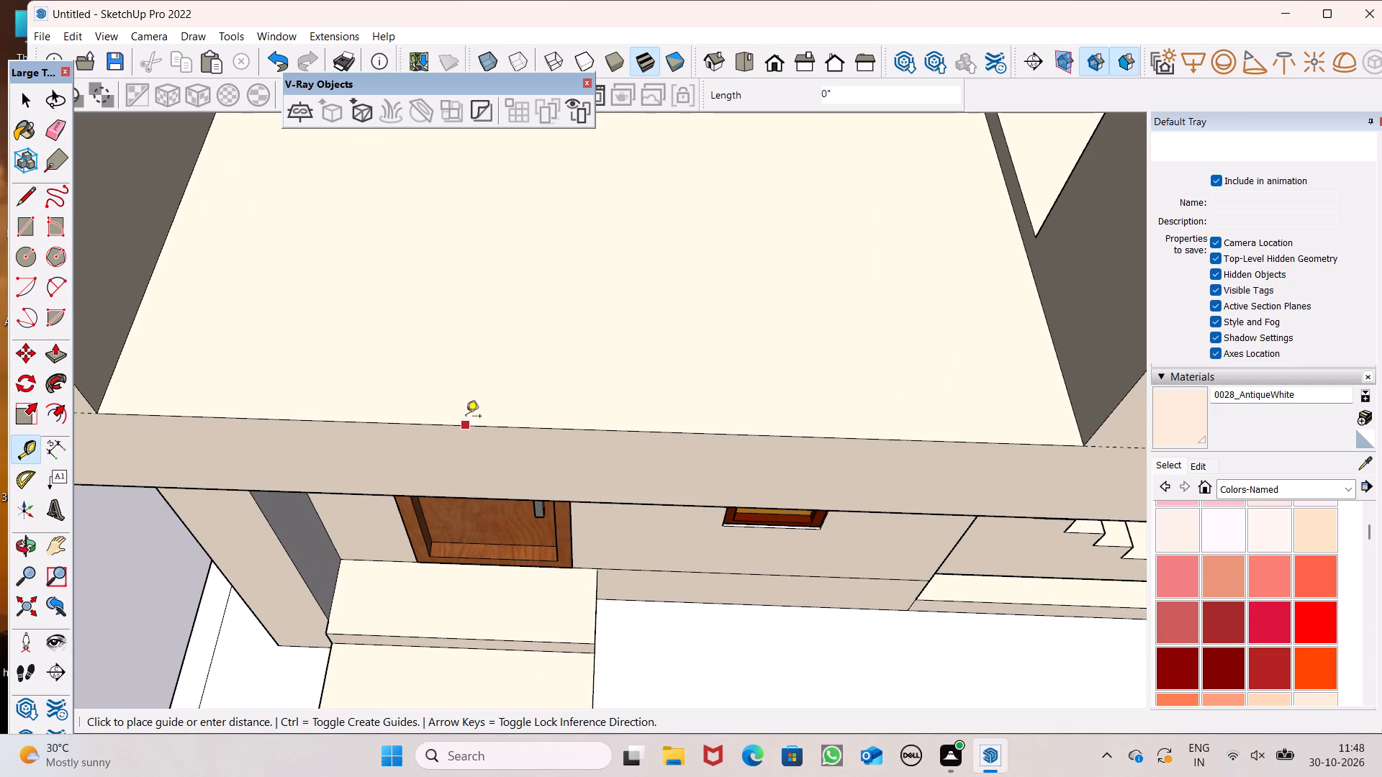
{"action": "left_click", "coordinate": [472, 407]}
{"action": "left_click", "coordinate": [472, 406]}
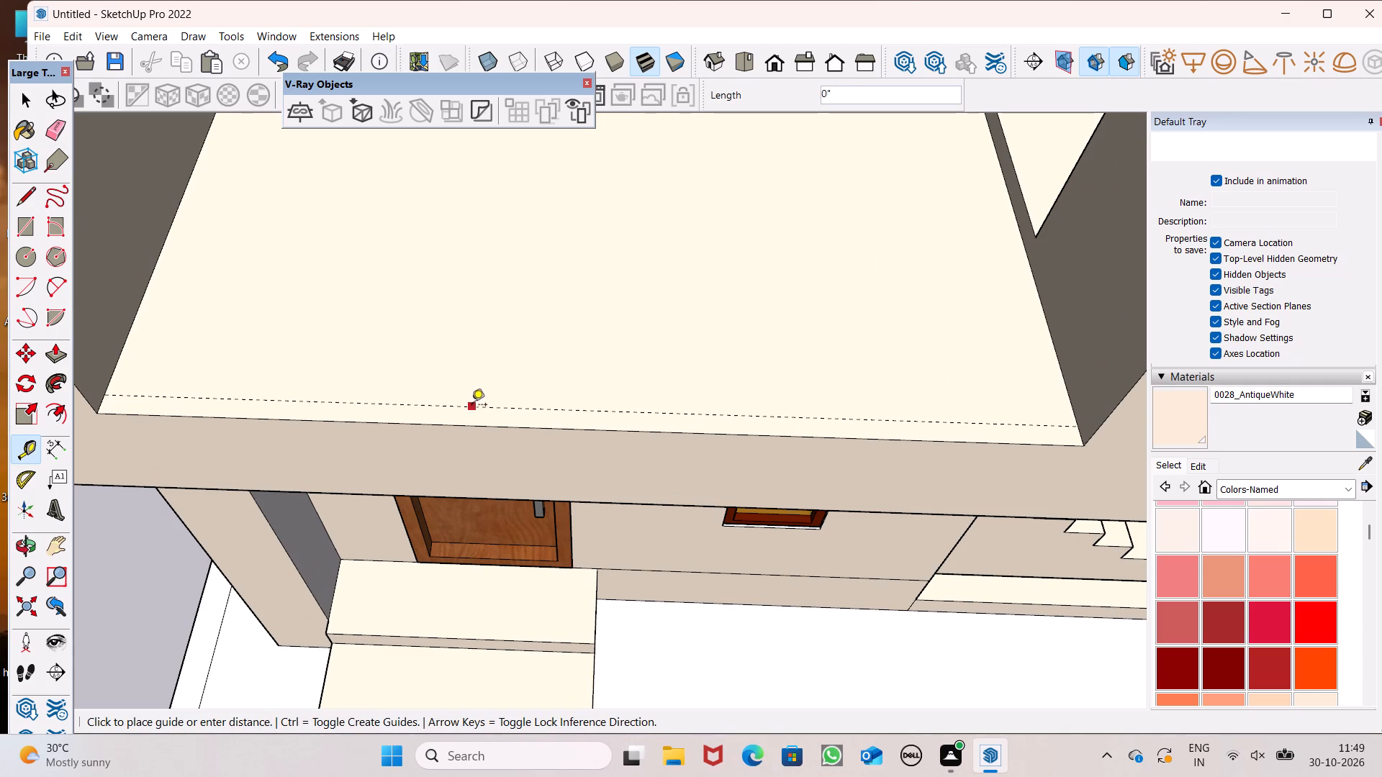
{"action": "left_click", "coordinate": [468, 394]}
{"action": "key", "text": "space"}
Draw a thin rectangle between the two guides across the full width of the lower balcony floor, about 2 5/16" deep.
{"action": "scroll", "coordinate": [607, 445], "scroll_direction": "down", "scroll_amount": 6}
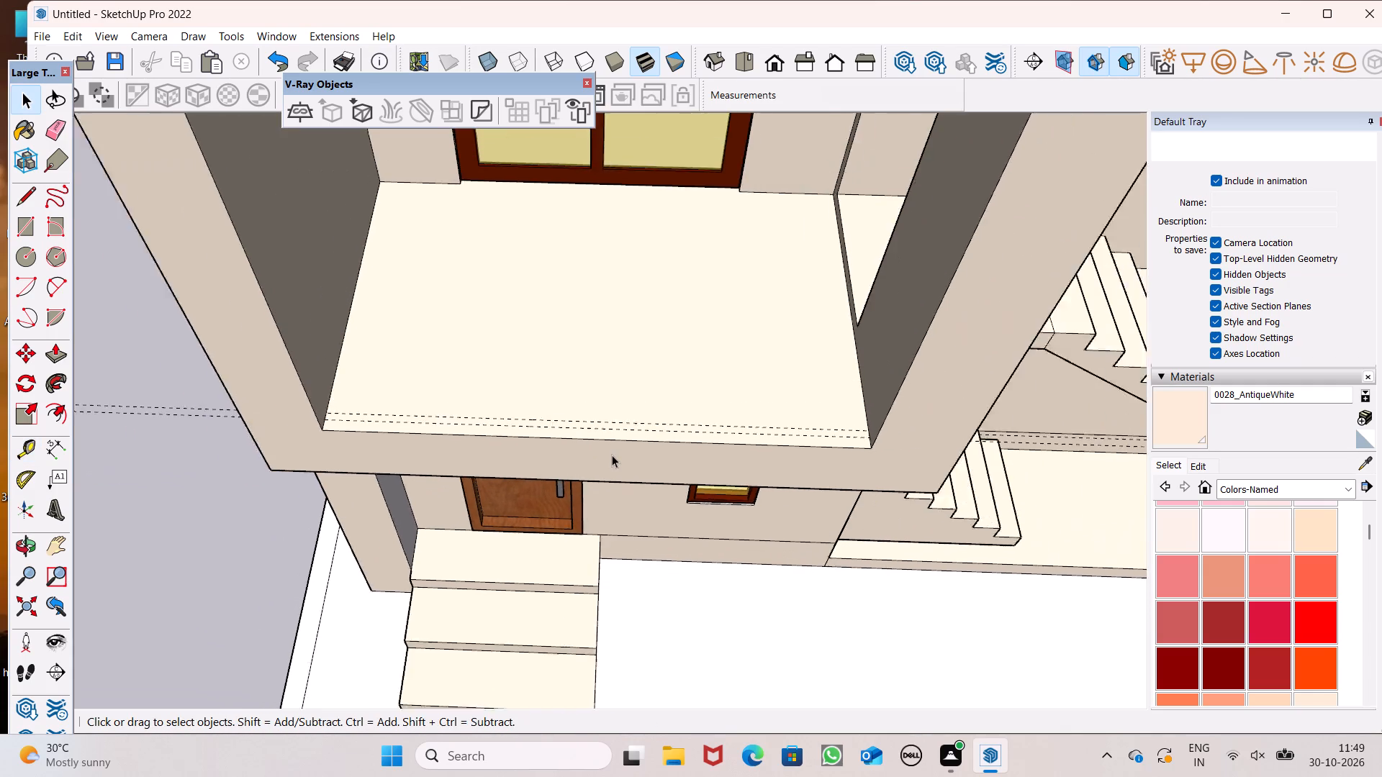
{"action": "scroll", "coordinate": [612, 455], "scroll_direction": "down", "scroll_amount": 2}
{"action": "middle_click", "coordinate": [620, 456]}
{"action": "scroll", "coordinate": [621, 455], "scroll_direction": "up", "scroll_amount": 2}
{"action": "scroll", "coordinate": [623, 452], "scroll_direction": "down", "scroll_amount": 5}
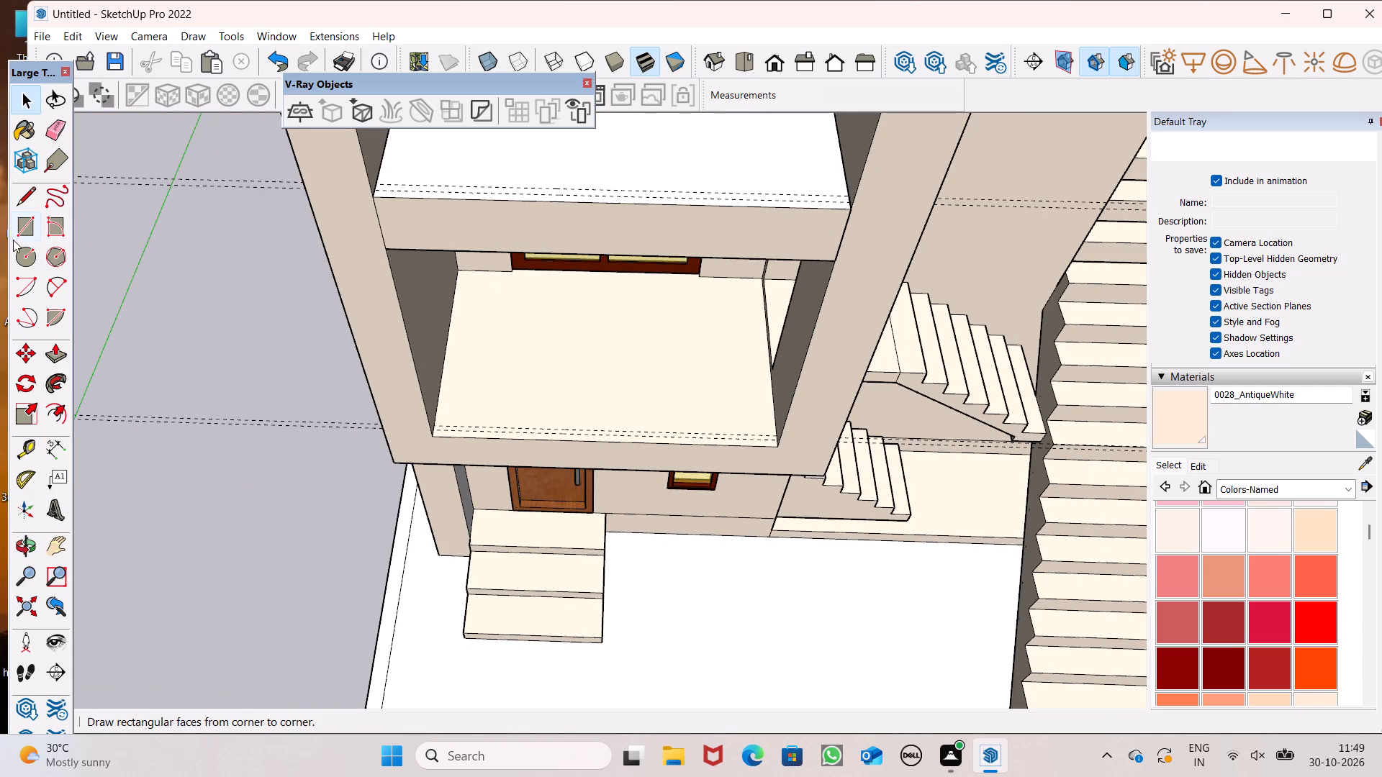
{"action": "left_click", "coordinate": [27, 228]}
{"action": "middle_click_drag", "start_coordinate": [279, 373], "coordinate": [230, 317]}
{"action": "scroll", "coordinate": [230, 317], "scroll_direction": "up", "scroll_amount": 1}
{"action": "scroll", "coordinate": [387, 360], "scroll_direction": "up", "scroll_amount": 7}
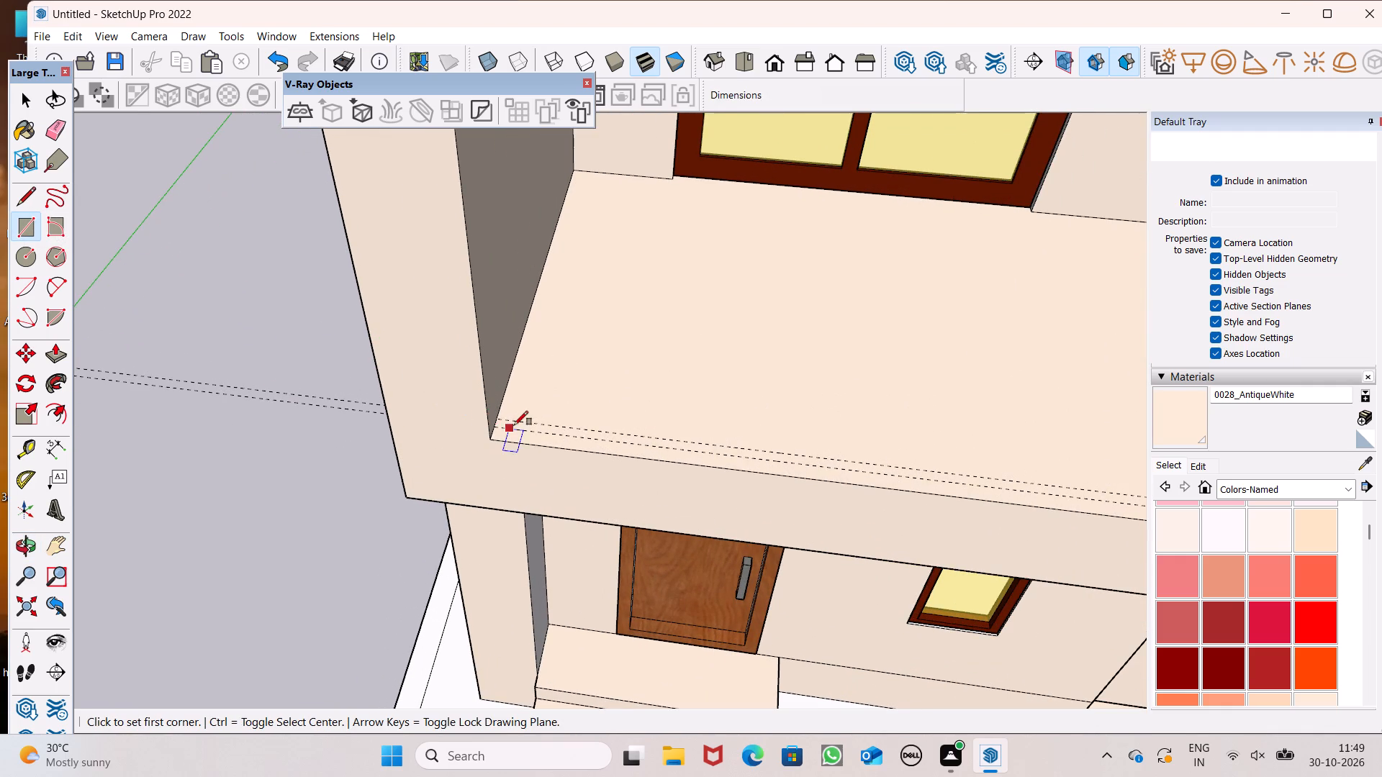
{"action": "scroll", "coordinate": [270, 411], "scroll_direction": "down", "scroll_amount": 6}
{"action": "scroll", "coordinate": [369, 415], "scroll_direction": "up", "scroll_amount": 7}
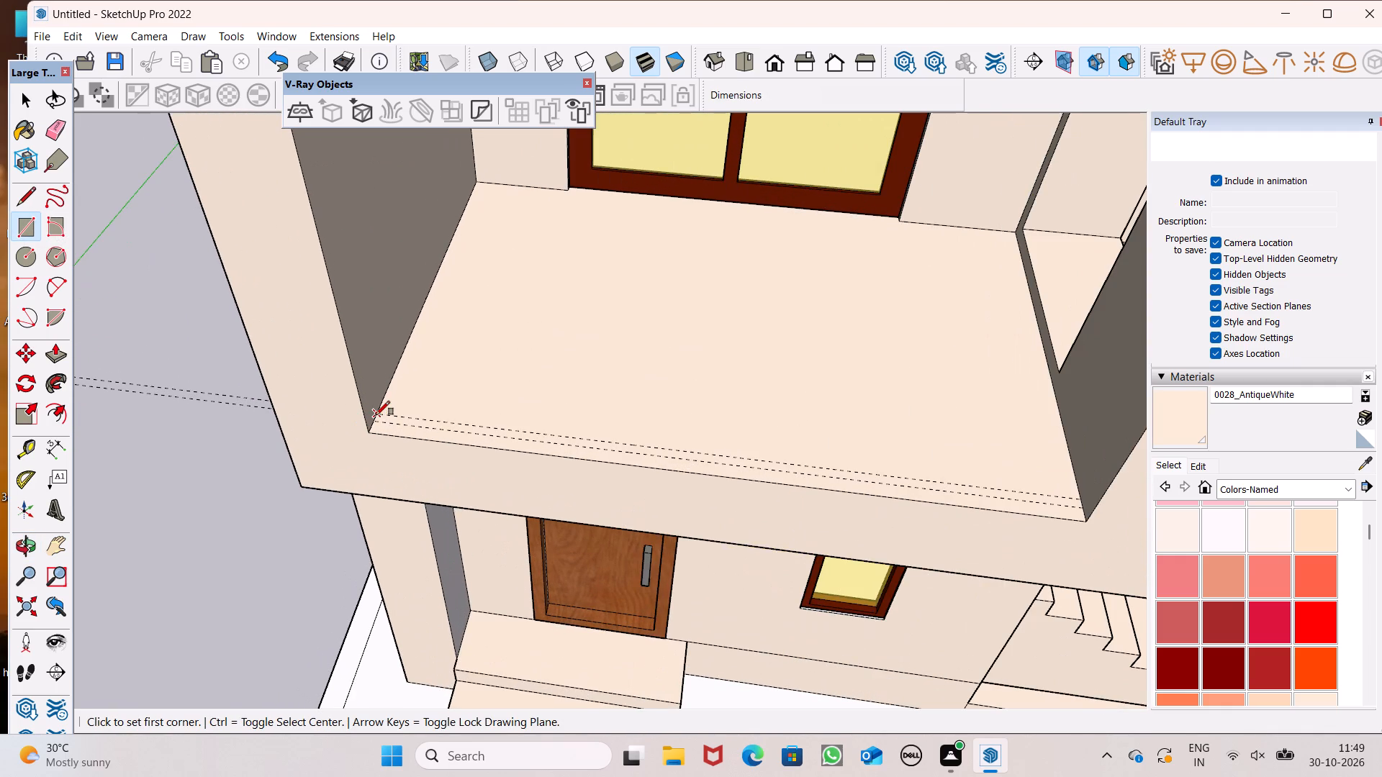
{"action": "left_click", "coordinate": [379, 411]}
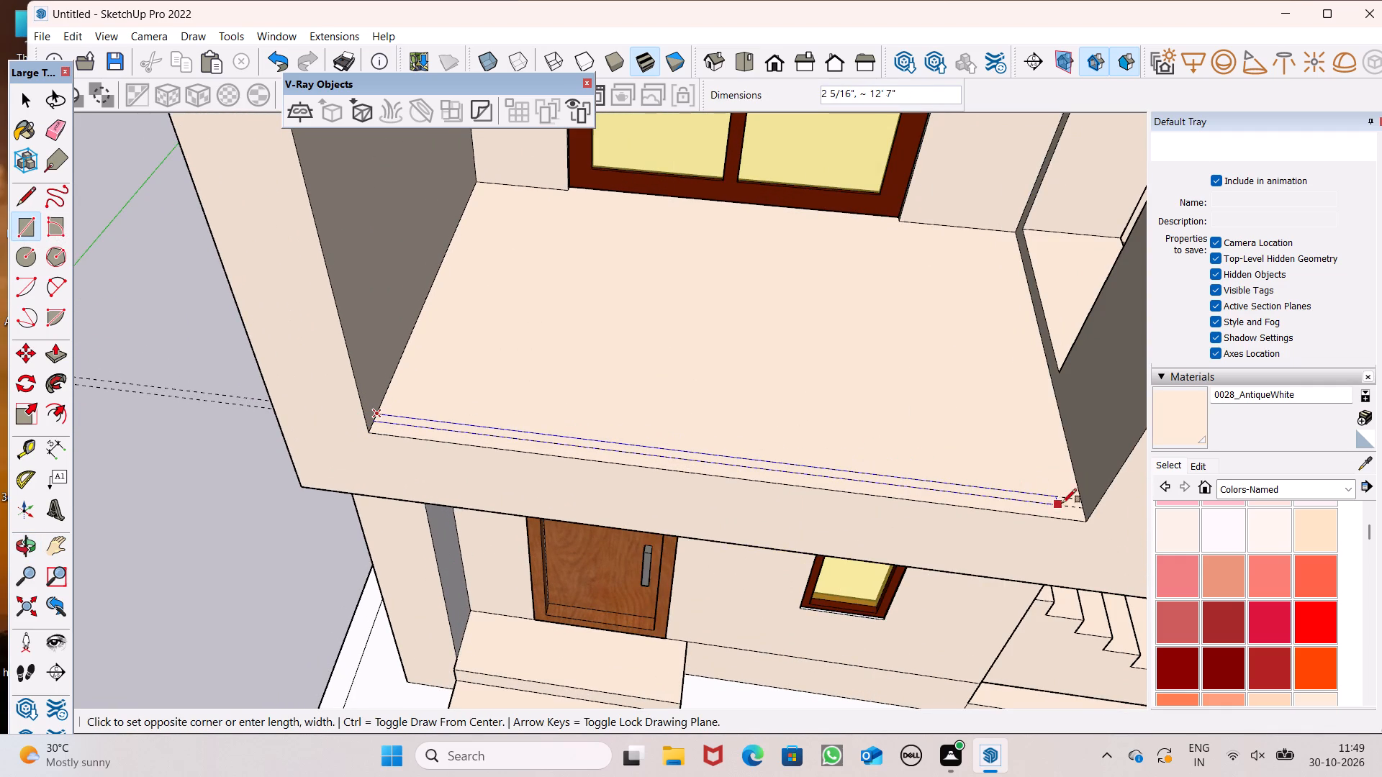
{"action": "left_click", "coordinate": [1082, 507]}
Draw a thin rectangle between the two guides on the upper balcony floor, about 3 1/8" by 12' 11 3/4".
{"action": "scroll", "coordinate": [434, 478], "scroll_direction": "down", "scroll_amount": 8}
{"action": "scroll", "coordinate": [392, 253], "scroll_direction": "up", "scroll_amount": 4}
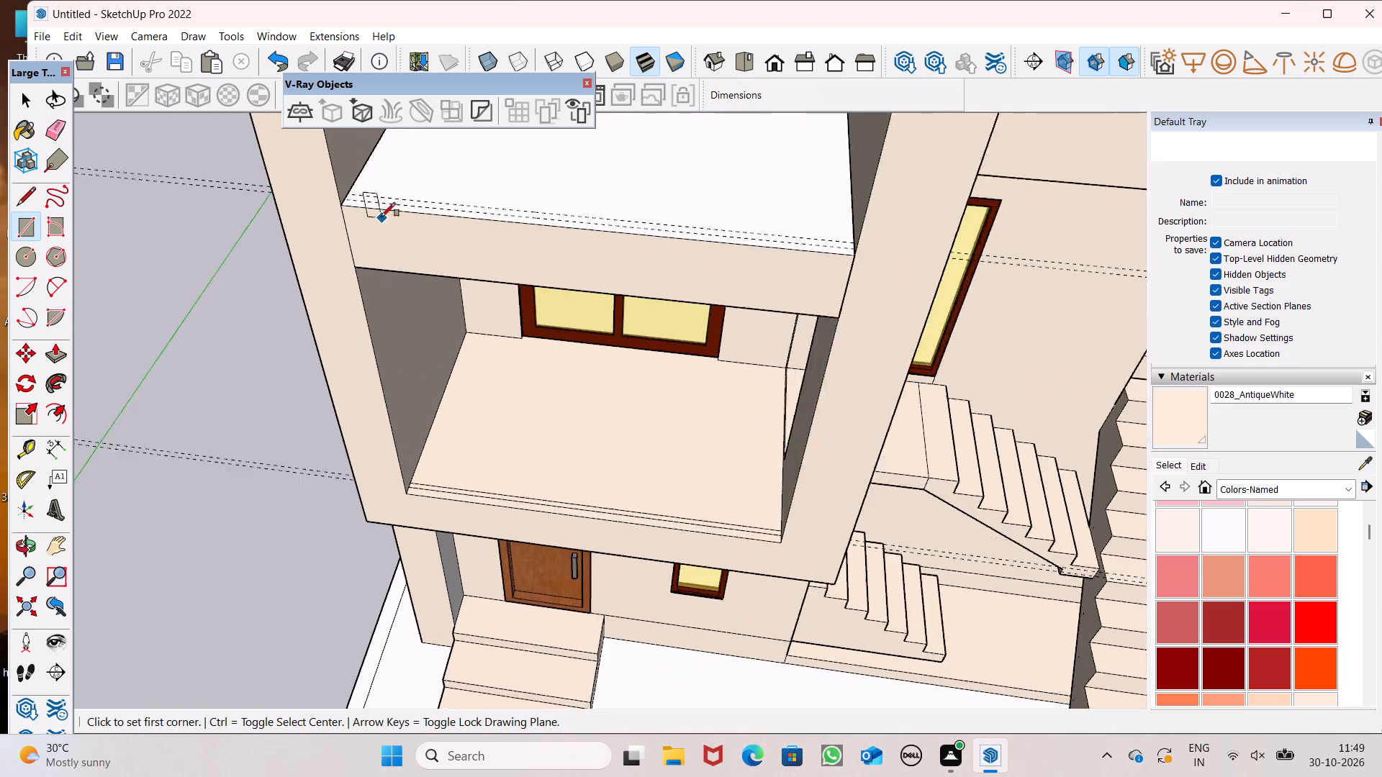
{"action": "scroll", "coordinate": [381, 217], "scroll_direction": "up", "scroll_amount": 3}
{"action": "scroll", "coordinate": [324, 175], "scroll_direction": "up", "scroll_amount": 6}
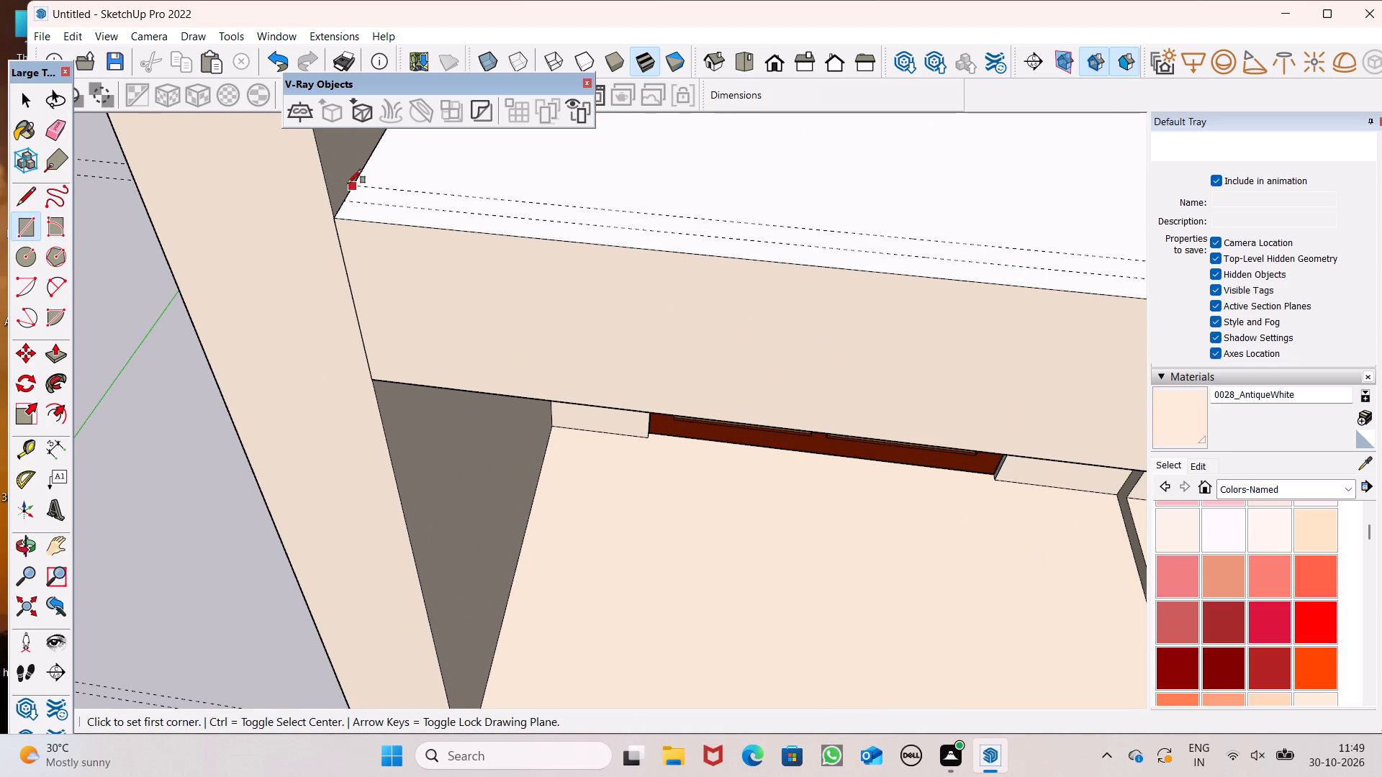
{"action": "scroll", "coordinate": [349, 183], "scroll_direction": "up", "scroll_amount": 6}
{"action": "left_click", "coordinate": [364, 184]}
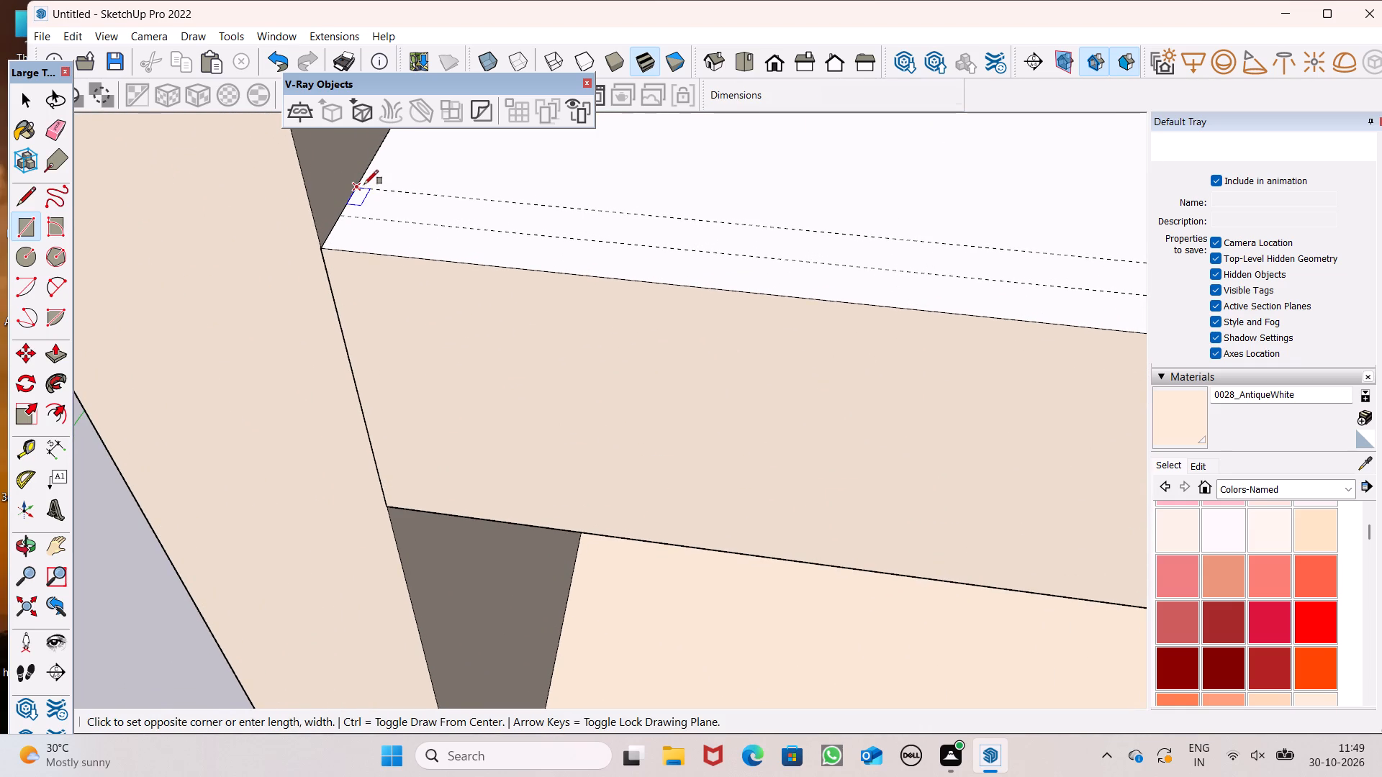
{"action": "scroll", "coordinate": [318, 298], "scroll_direction": "down", "scroll_amount": 8}
{"action": "scroll", "coordinate": [298, 391], "scroll_direction": "down", "scroll_amount": 7}
{"action": "scroll", "coordinate": [948, 388], "scroll_direction": "up", "scroll_amount": 5}
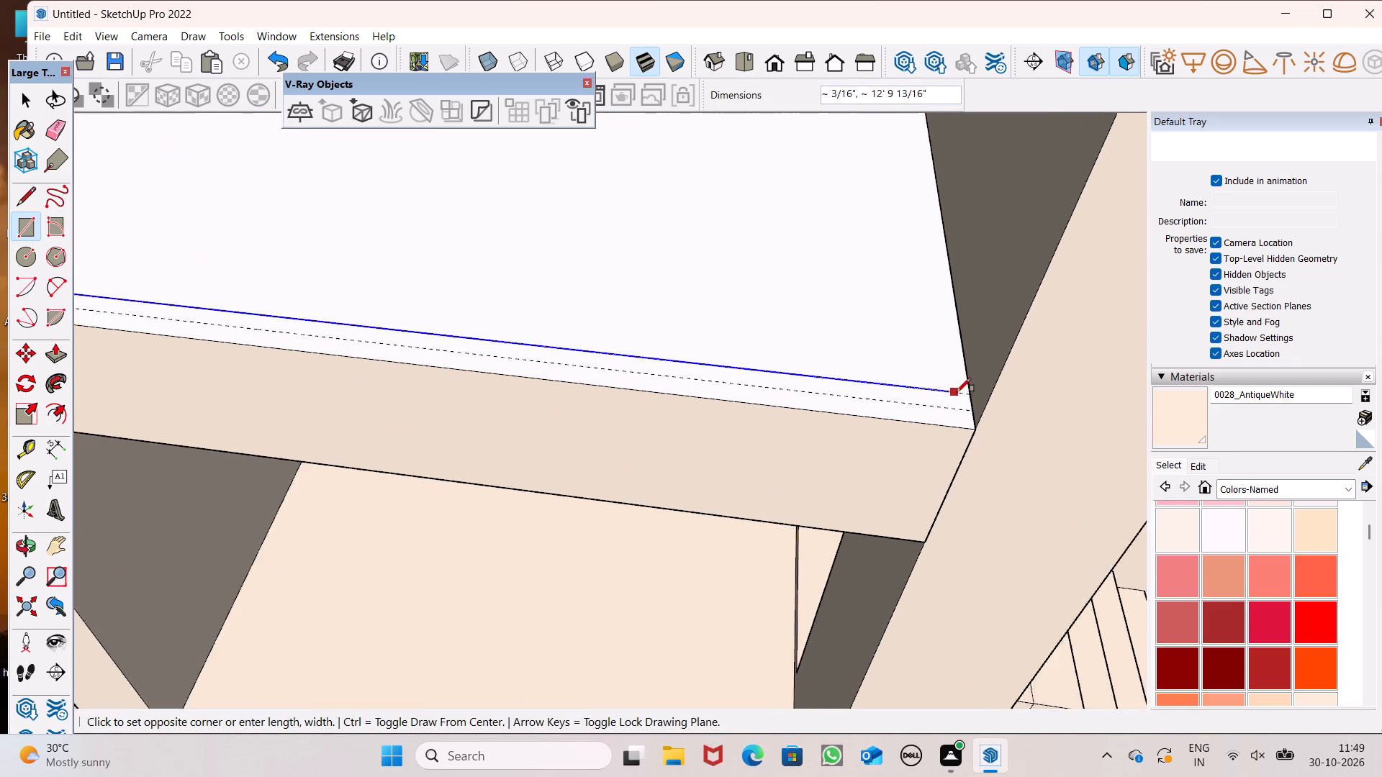
{"action": "scroll", "coordinate": [957, 392], "scroll_direction": "up", "scroll_amount": 7}
{"action": "left_click", "coordinate": [972, 414]}
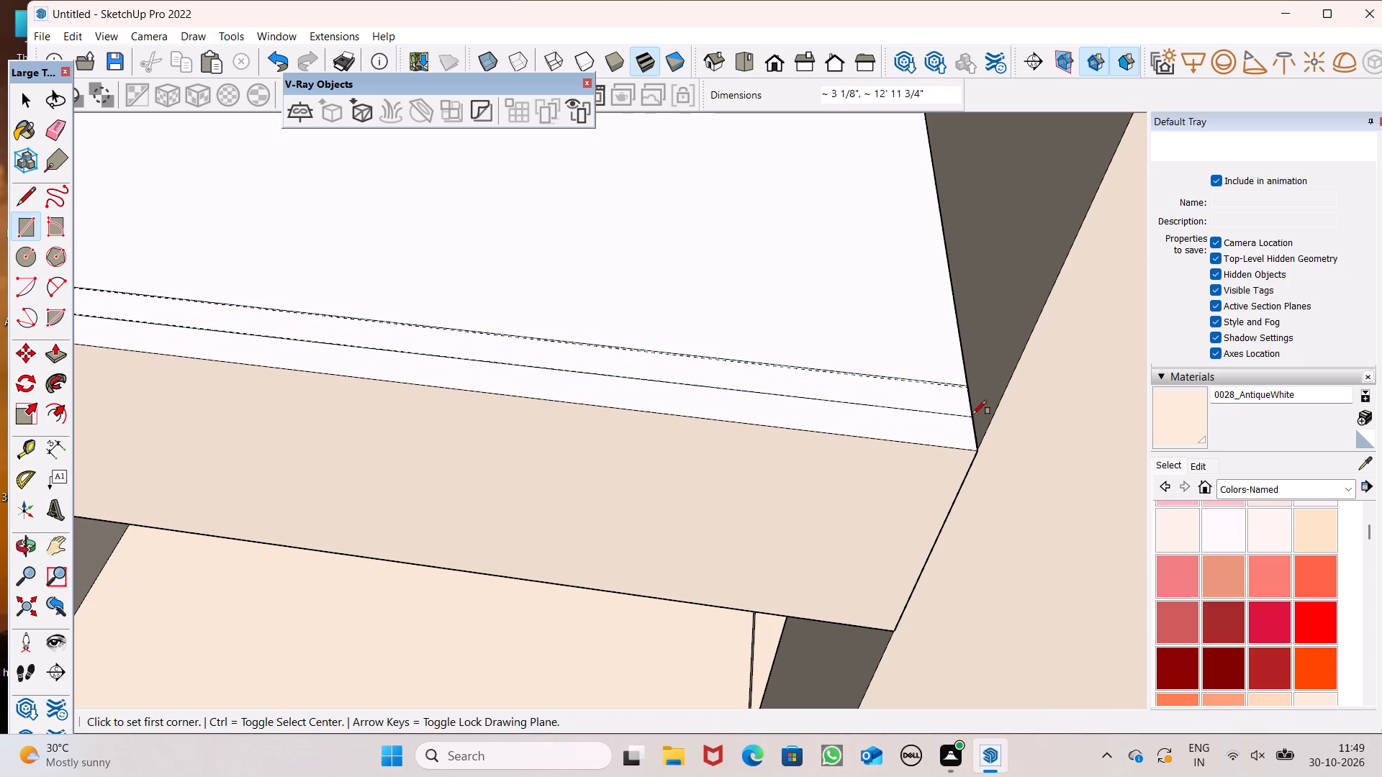
{"action": "scroll", "coordinate": [851, 373], "scroll_direction": "down", "scroll_amount": 7}
{"action": "key", "text": "space"}
Erase the guide lines of both the upper and the lower balcony.
{"action": "scroll", "coordinate": [873, 399], "scroll_direction": "down", "scroll_amount": 12}
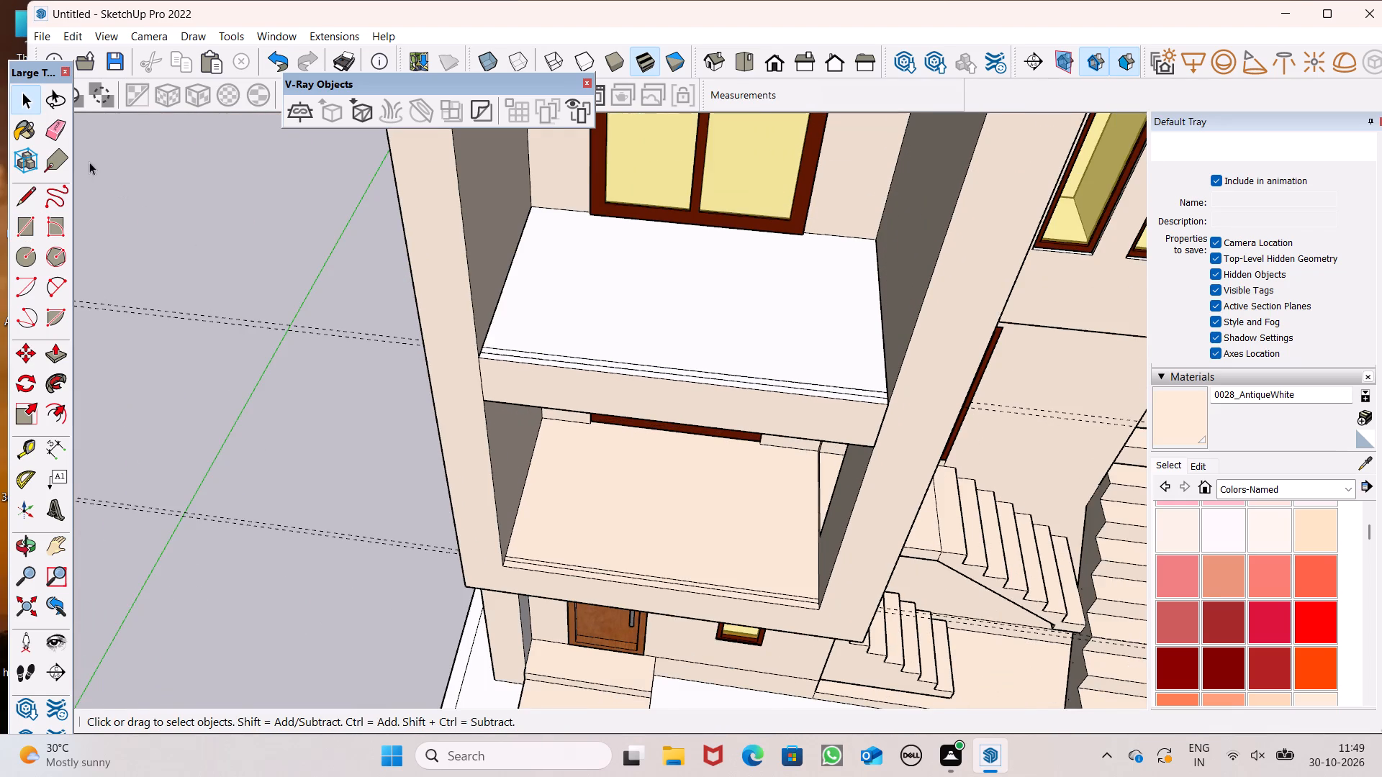
{"action": "left_click", "coordinate": [53, 129]}
{"action": "left_click_drag", "start_coordinate": [224, 283], "coordinate": [233, 330]}
{"action": "left_click_drag", "start_coordinate": [257, 496], "coordinate": [261, 518]}
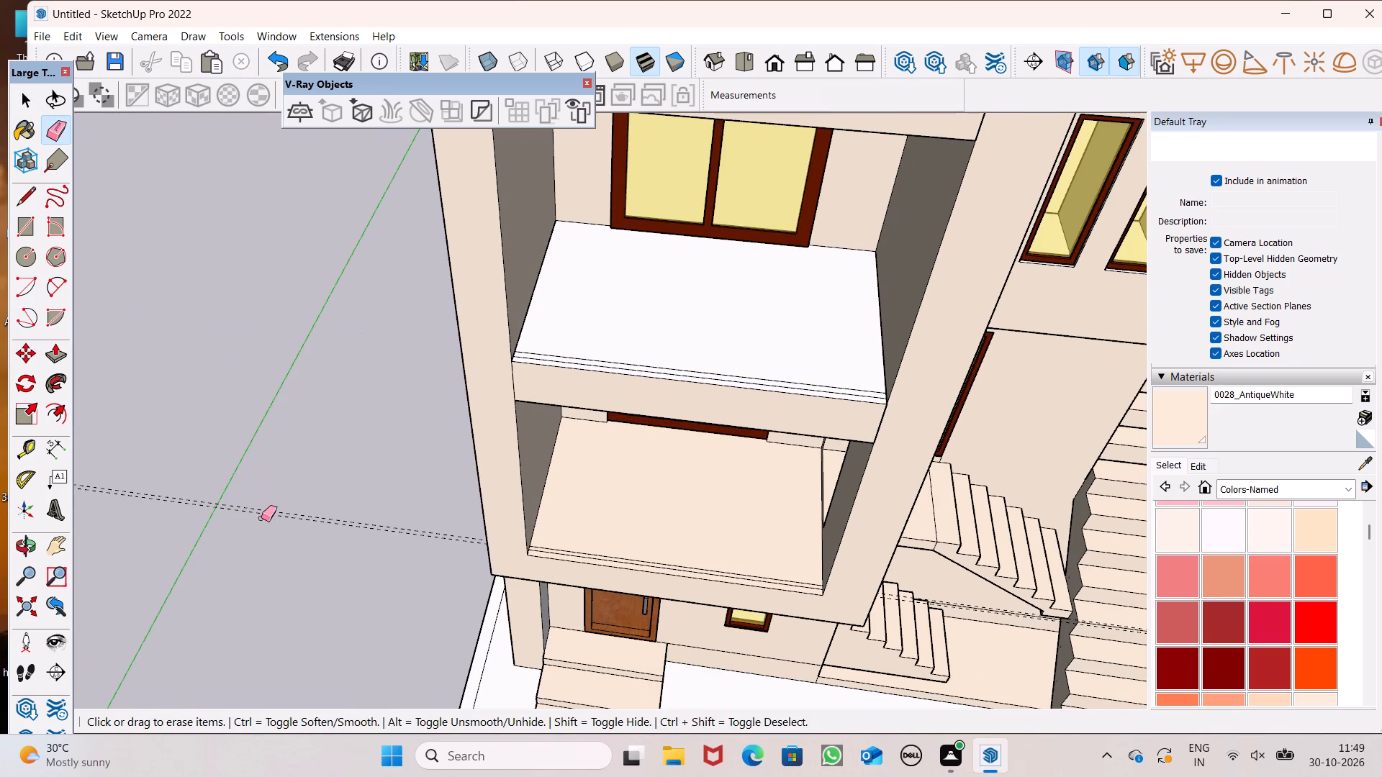
{"action": "left_click_drag", "start_coordinate": [261, 518], "coordinate": [261, 522]}
{"action": "scroll", "coordinate": [220, 476], "scroll_direction": "down", "scroll_amount": 7}
{"action": "middle_click_drag", "start_coordinate": [228, 471], "coordinate": [170, 435]}
{"action": "scroll", "coordinate": [172, 435], "scroll_direction": "up", "scroll_amount": 1}
{"action": "scroll", "coordinate": [361, 398], "scroll_direction": "up", "scroll_amount": 9}
{"action": "scroll", "coordinate": [485, 269], "scroll_direction": "up", "scroll_amount": 2}
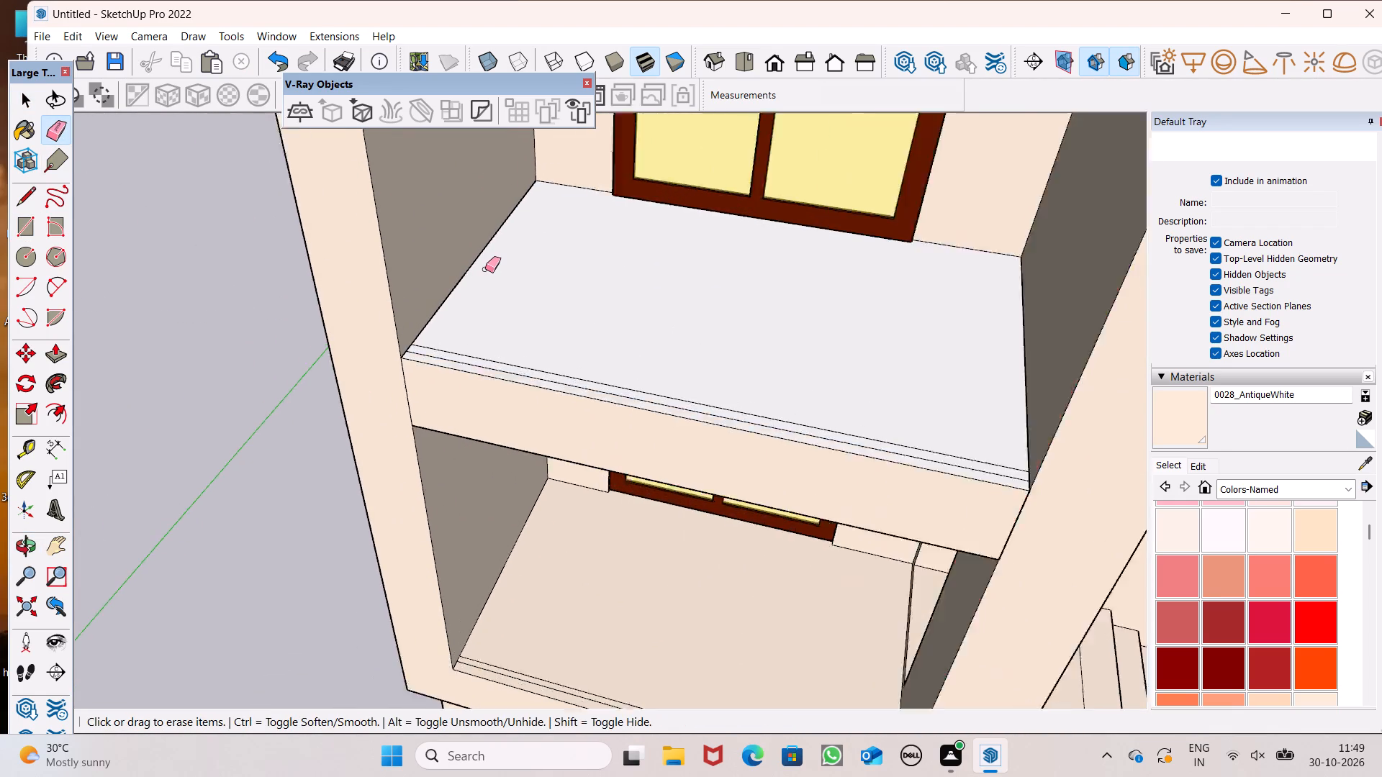
{"action": "scroll", "coordinate": [485, 269], "scroll_direction": "up", "scroll_amount": 6}
{"action": "scroll", "coordinate": [486, 269], "scroll_direction": "down", "scroll_amount": 12}
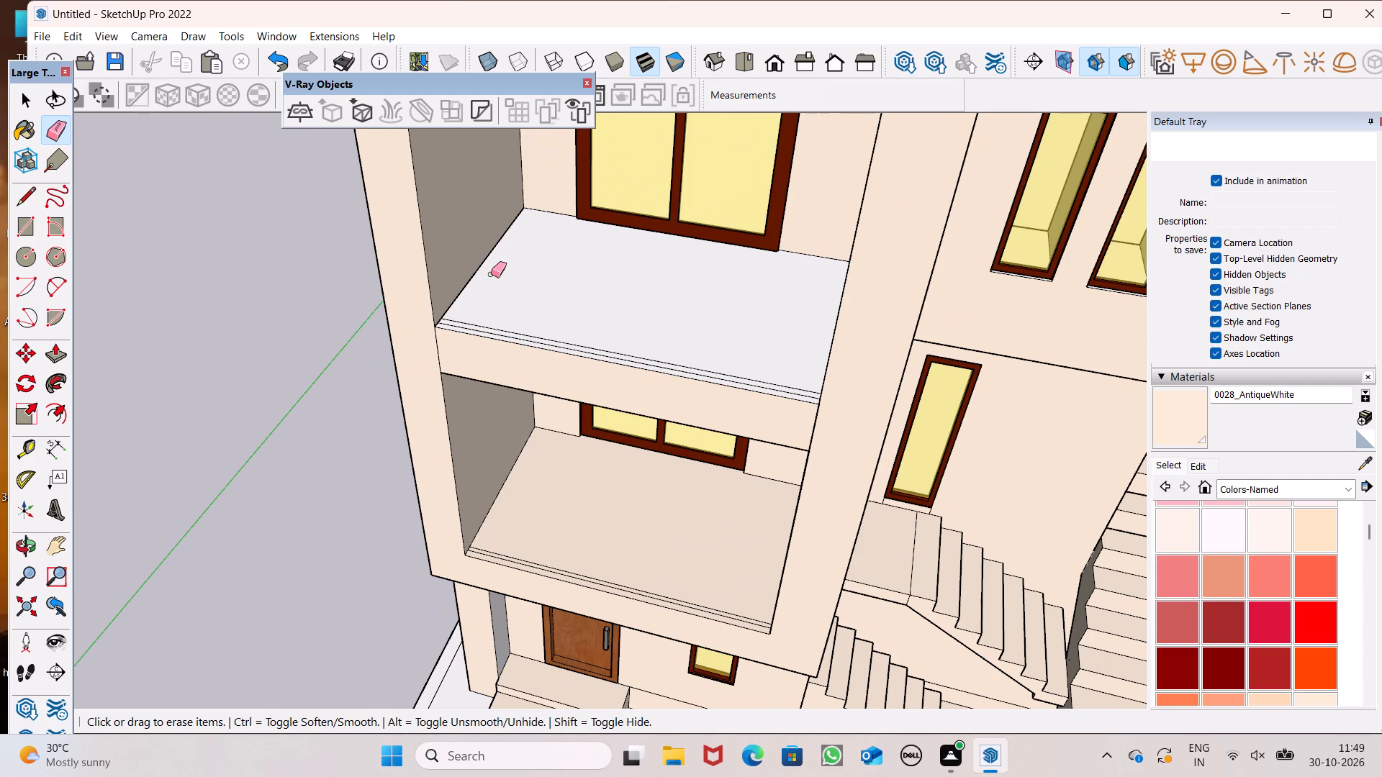
{"action": "key", "text": "space"}
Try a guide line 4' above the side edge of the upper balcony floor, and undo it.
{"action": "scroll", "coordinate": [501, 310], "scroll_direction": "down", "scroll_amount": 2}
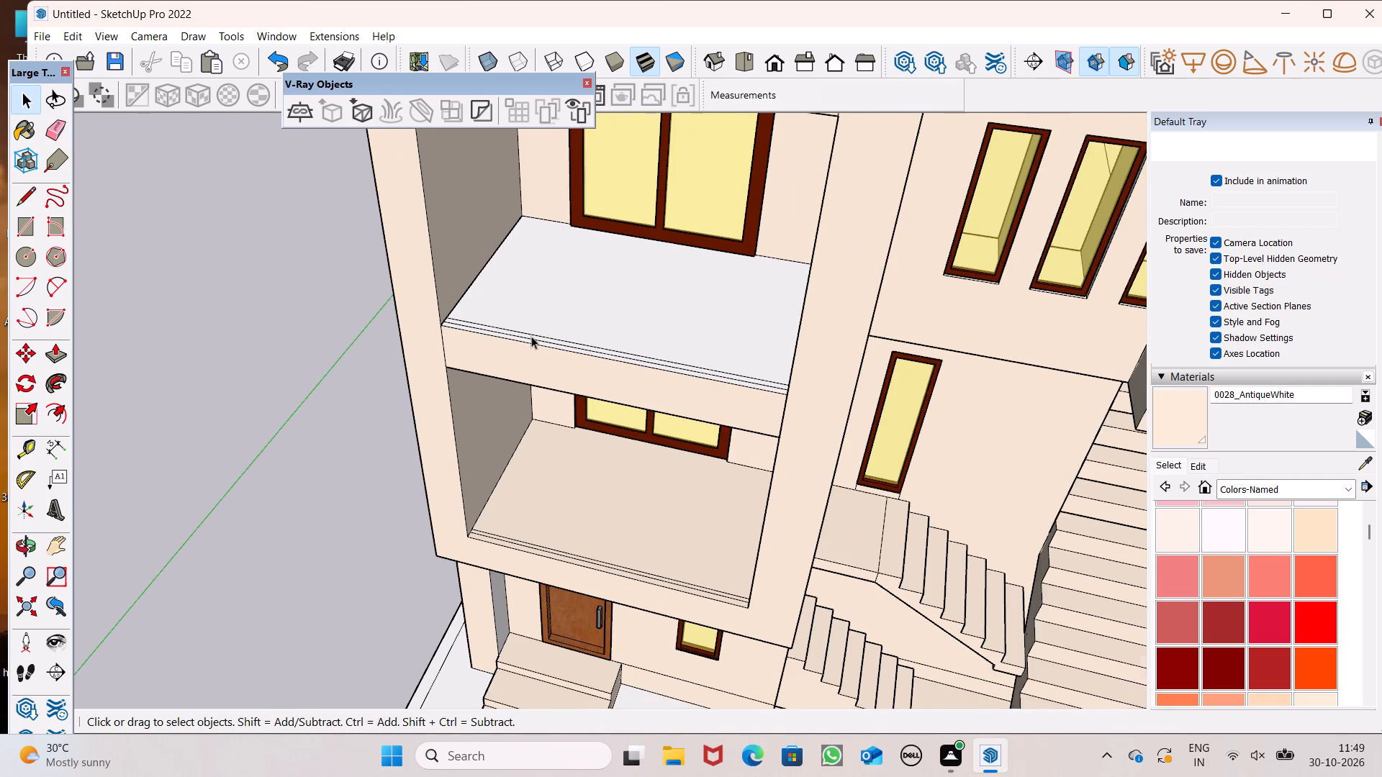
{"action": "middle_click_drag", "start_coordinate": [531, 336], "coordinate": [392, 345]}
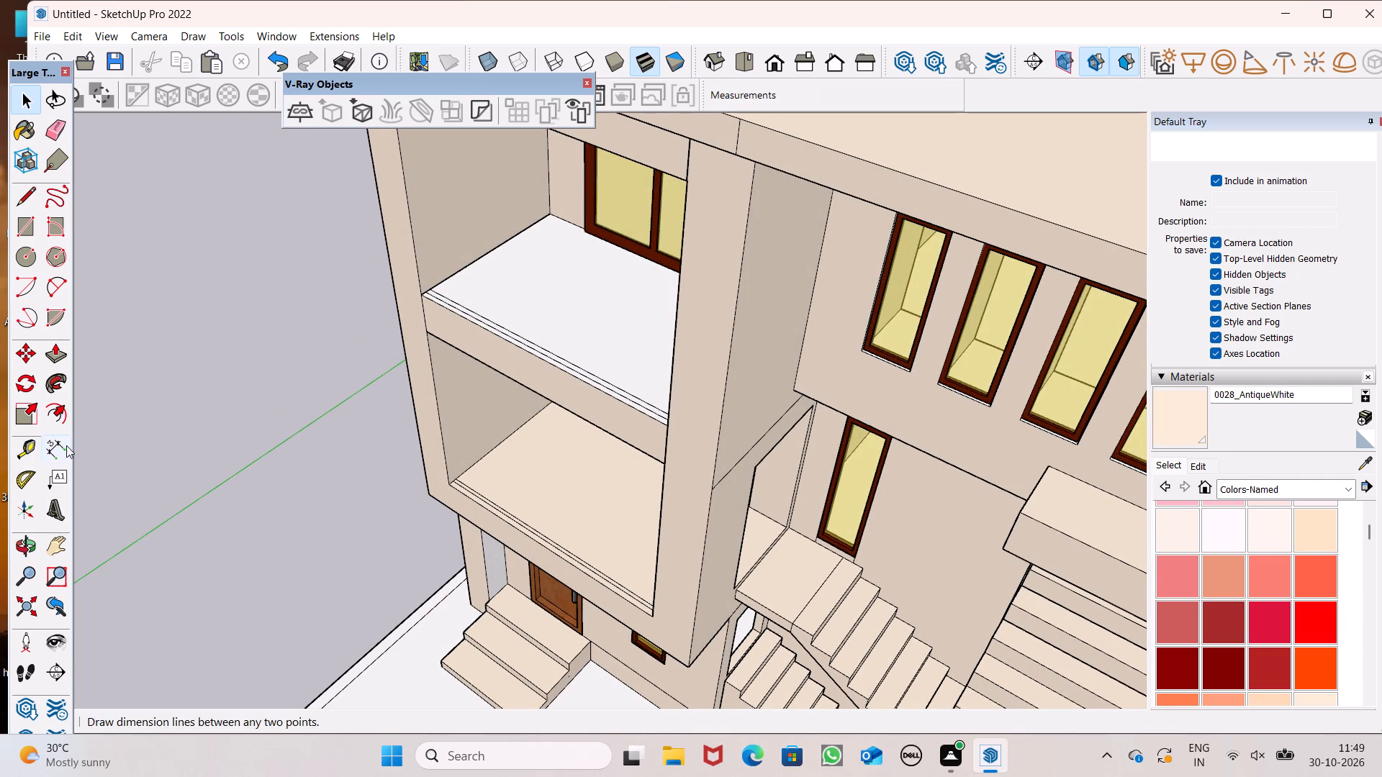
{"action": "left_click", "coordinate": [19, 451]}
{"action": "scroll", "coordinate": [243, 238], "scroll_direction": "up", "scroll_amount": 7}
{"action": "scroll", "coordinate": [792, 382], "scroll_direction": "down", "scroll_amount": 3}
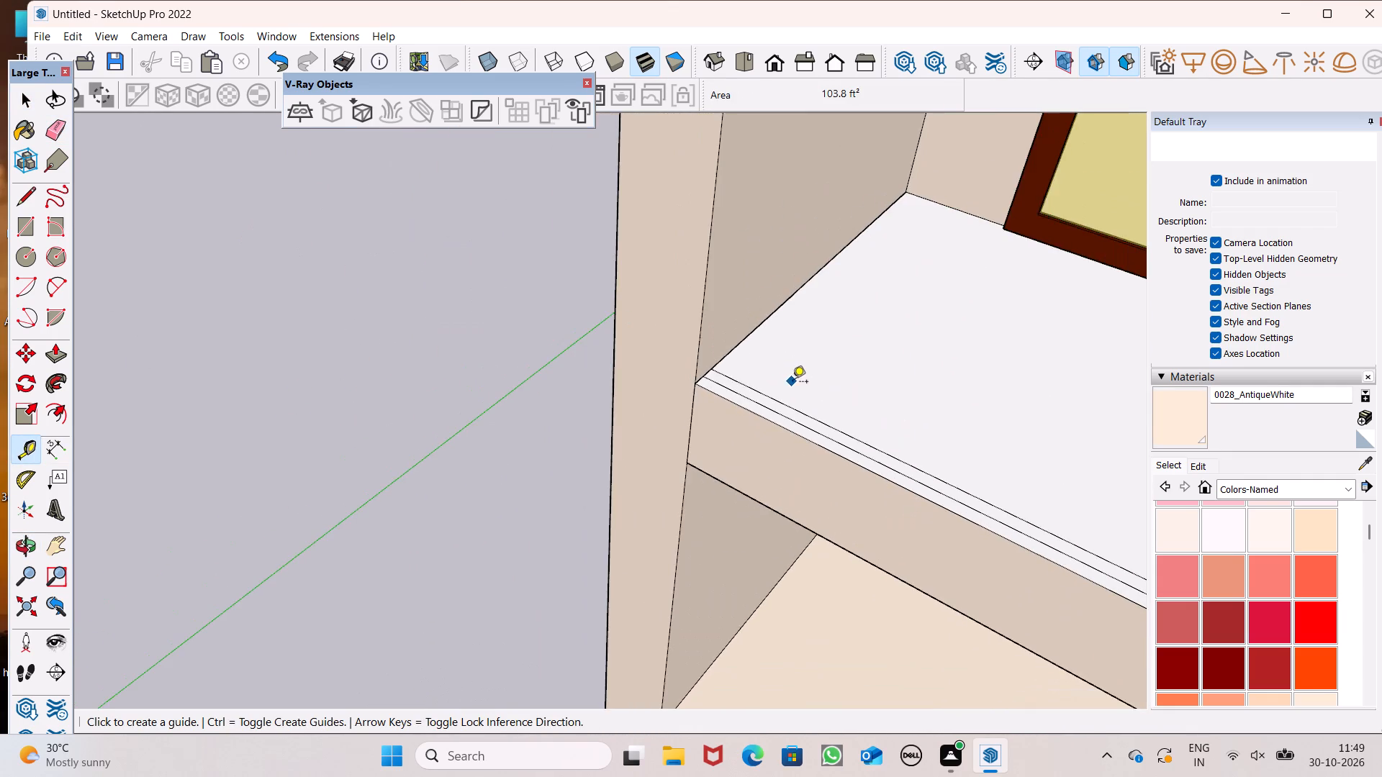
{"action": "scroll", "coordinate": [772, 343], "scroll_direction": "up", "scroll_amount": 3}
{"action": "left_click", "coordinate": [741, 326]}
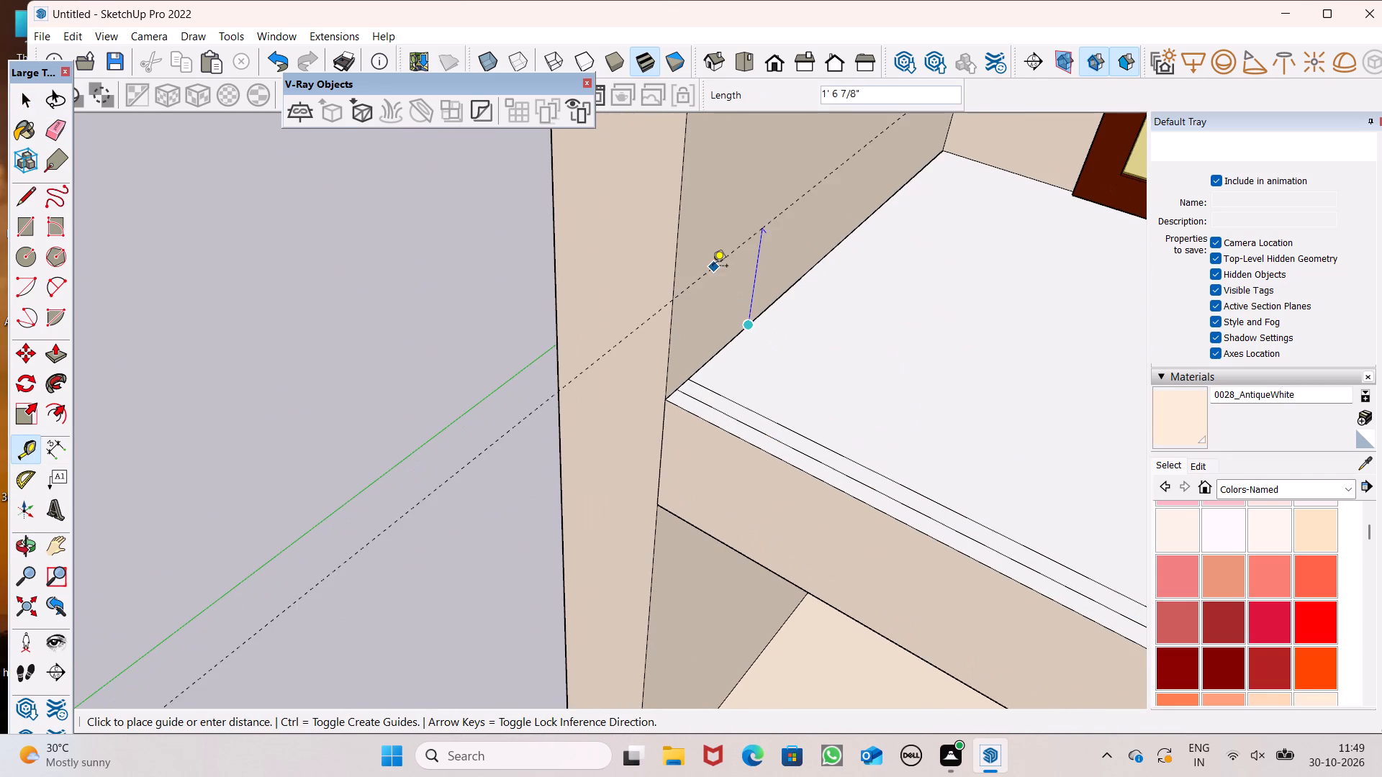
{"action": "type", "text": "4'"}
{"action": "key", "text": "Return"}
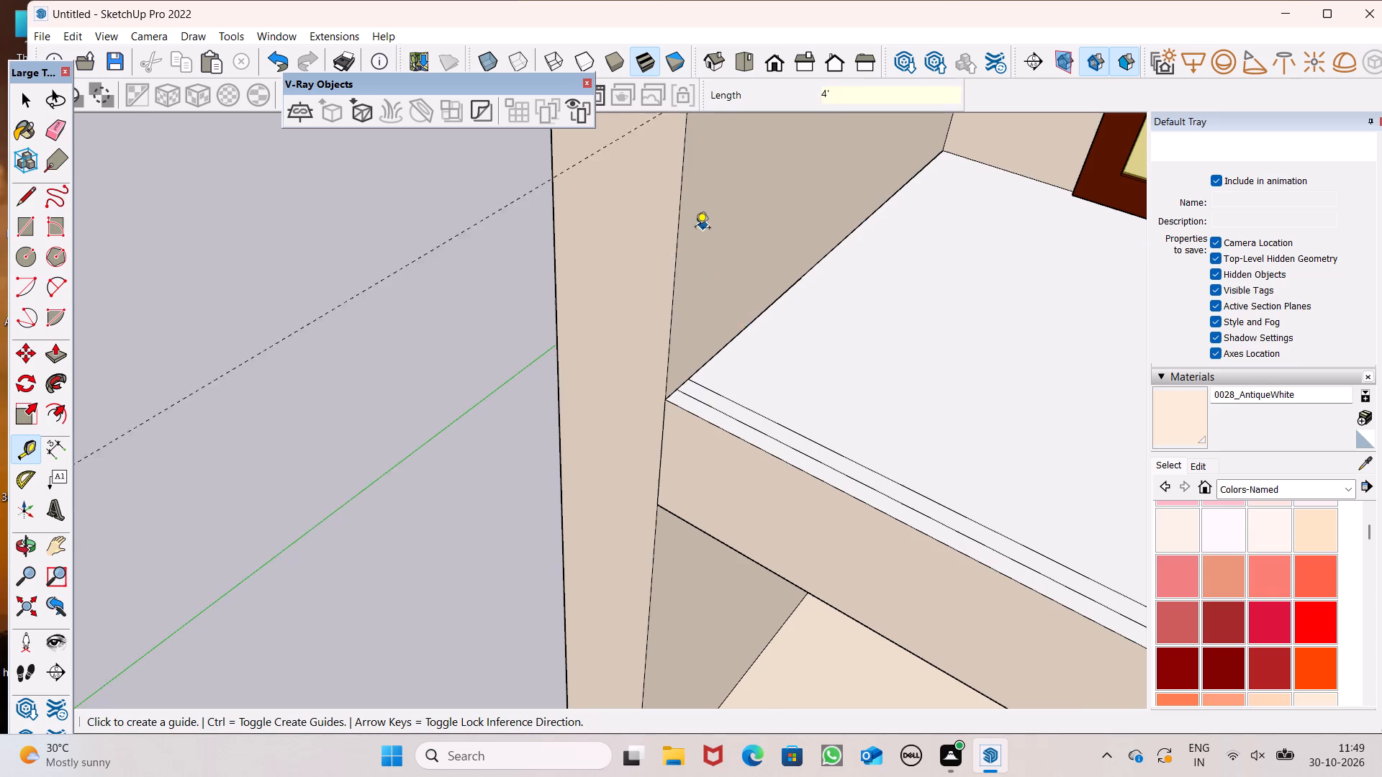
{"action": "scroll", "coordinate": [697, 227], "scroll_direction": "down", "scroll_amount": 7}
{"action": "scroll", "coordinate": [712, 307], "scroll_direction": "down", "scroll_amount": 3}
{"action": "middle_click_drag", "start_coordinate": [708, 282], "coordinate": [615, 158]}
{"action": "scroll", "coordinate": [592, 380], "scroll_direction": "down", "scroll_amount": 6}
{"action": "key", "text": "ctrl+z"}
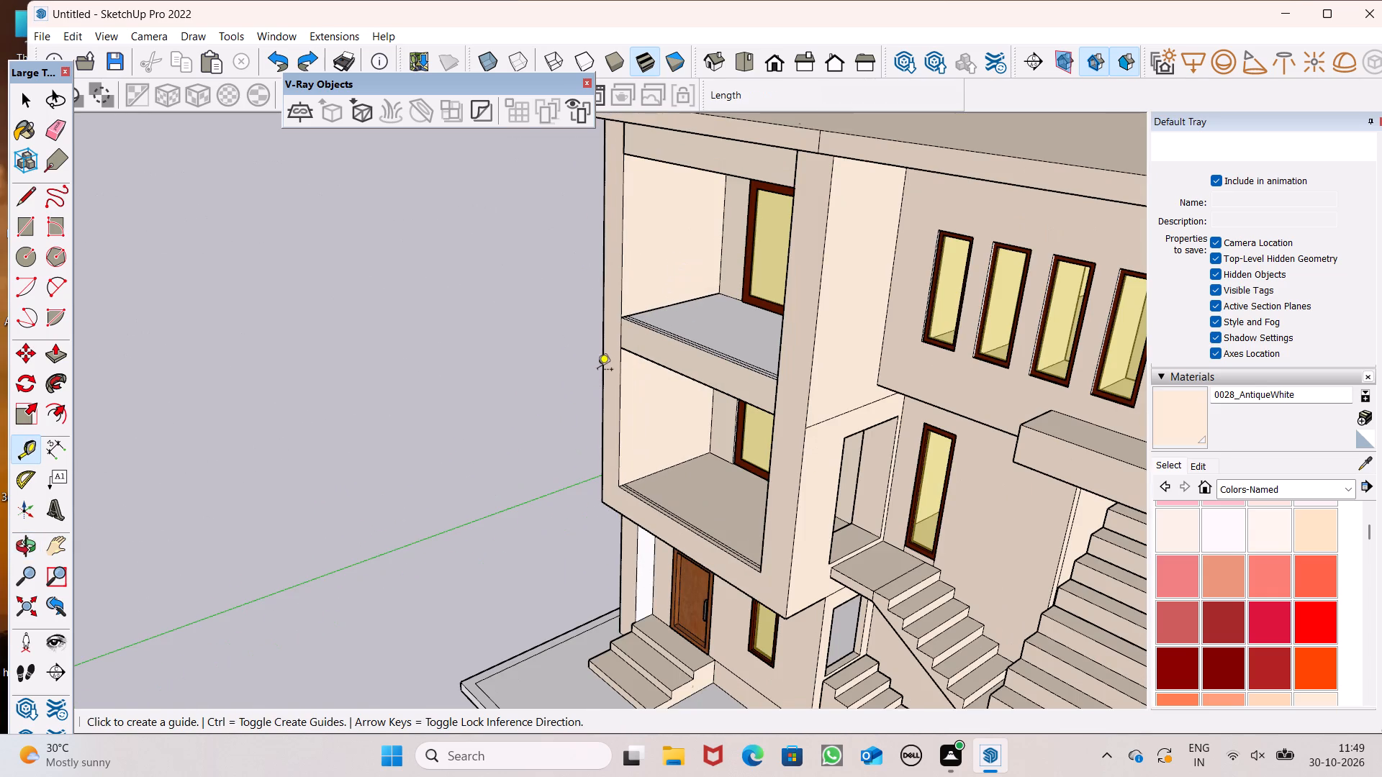
Place a guide line on the upper balcony's side wall, 3' above the floor edge.
{"action": "scroll", "coordinate": [673, 257], "scroll_direction": "up", "scroll_amount": 6, "text": "ctrl"}
{"action": "left_click", "coordinate": [627, 358]}
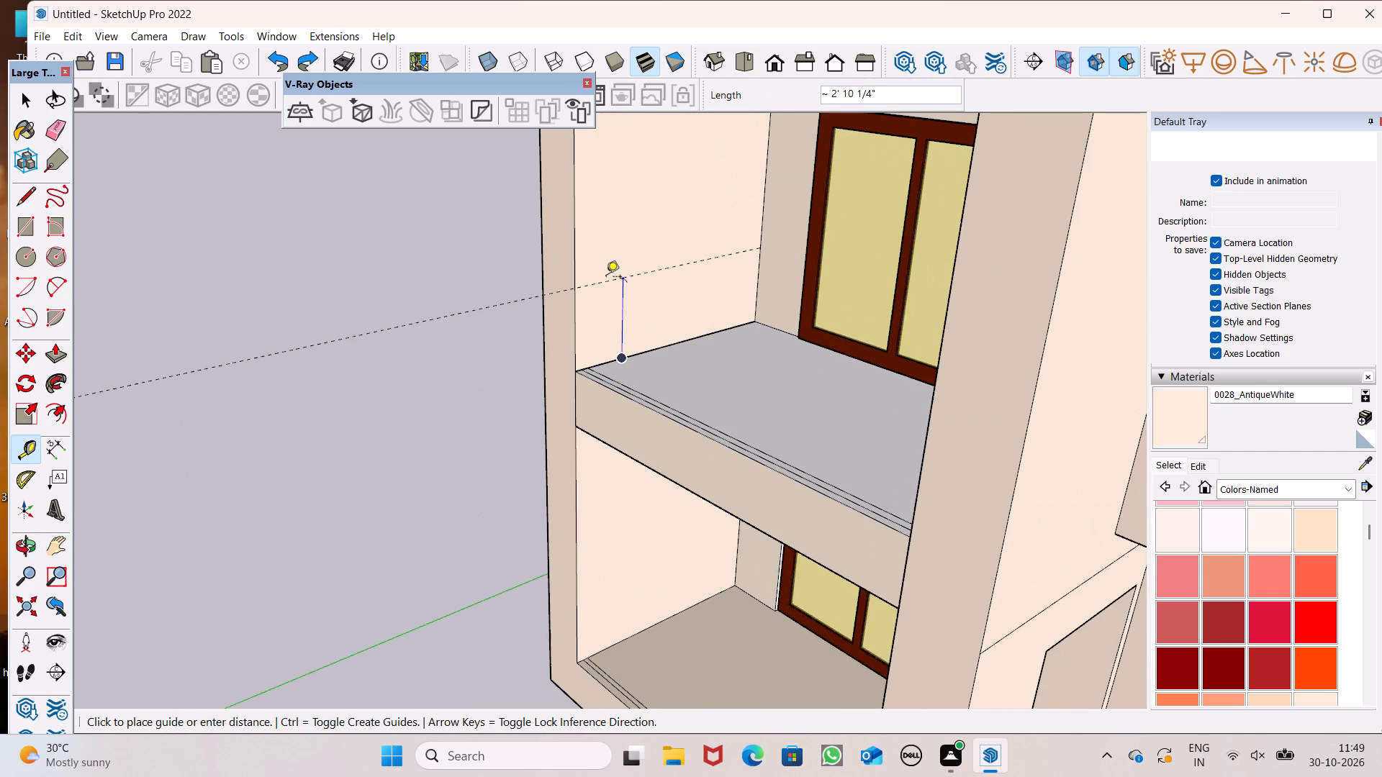
{"action": "type", "text": "3'"}
{"action": "key", "text": "Return"}
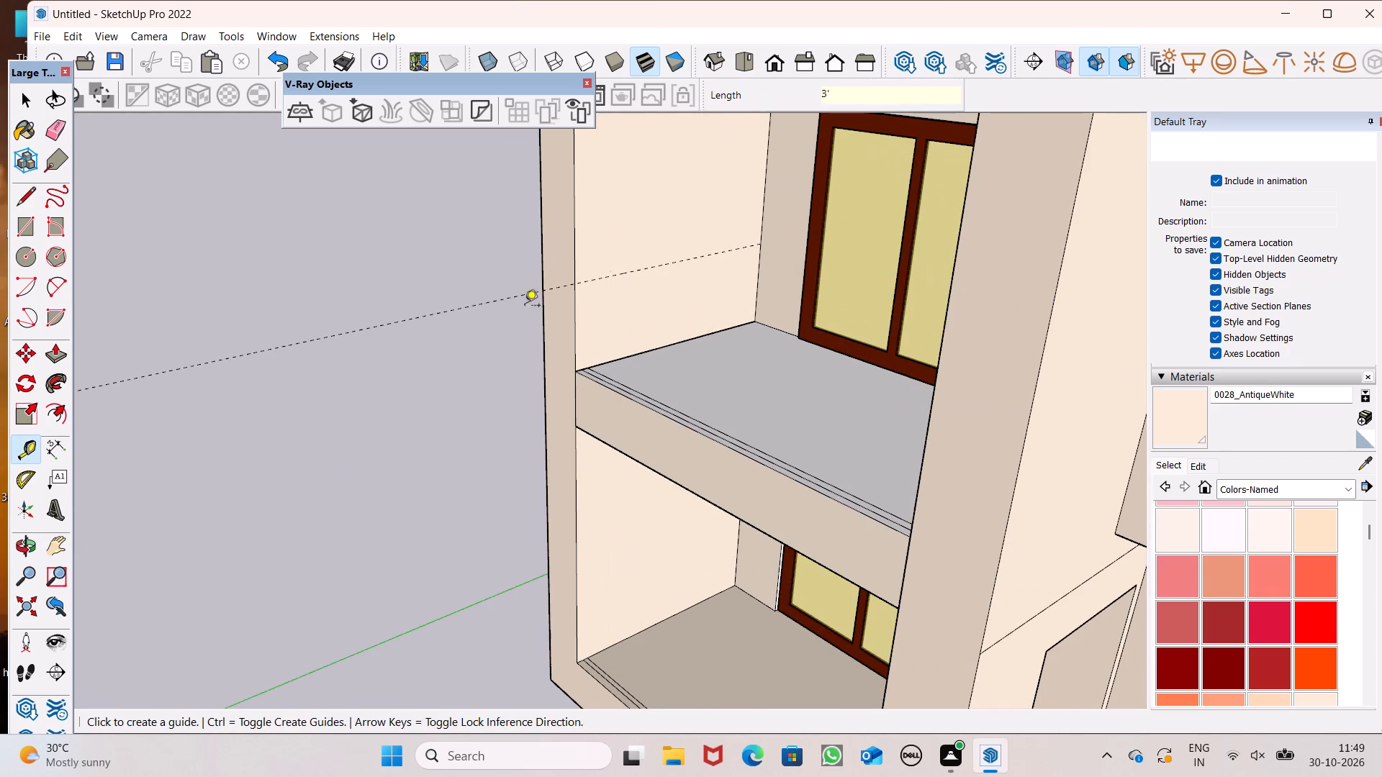
Outline a narrow upright strip on the upper balcony's side wall, from the floor lines to the guide, 3' high and about 3 1/8" wide.
{"action": "scroll", "coordinate": [554, 371], "scroll_direction": "up", "scroll_amount": 7}
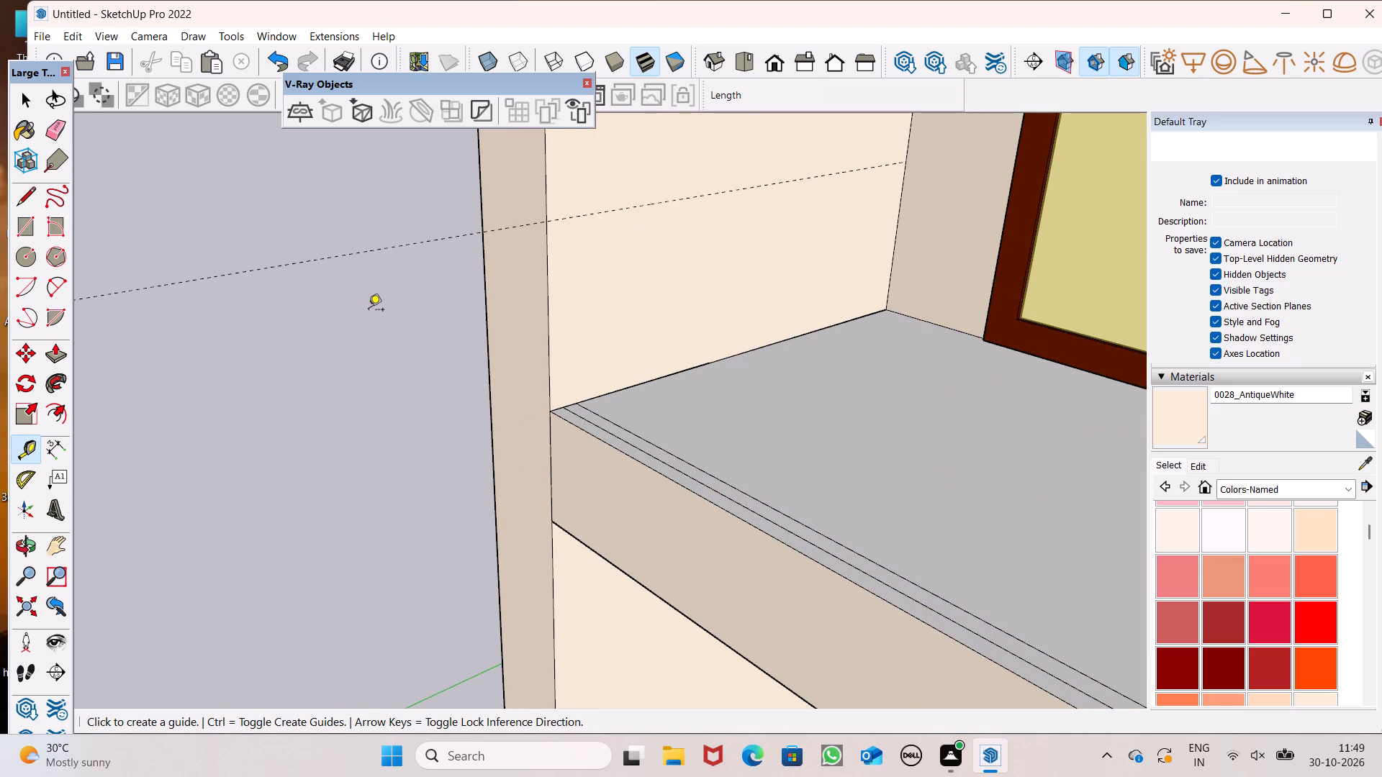
{"action": "left_click", "coordinate": [30, 196]}
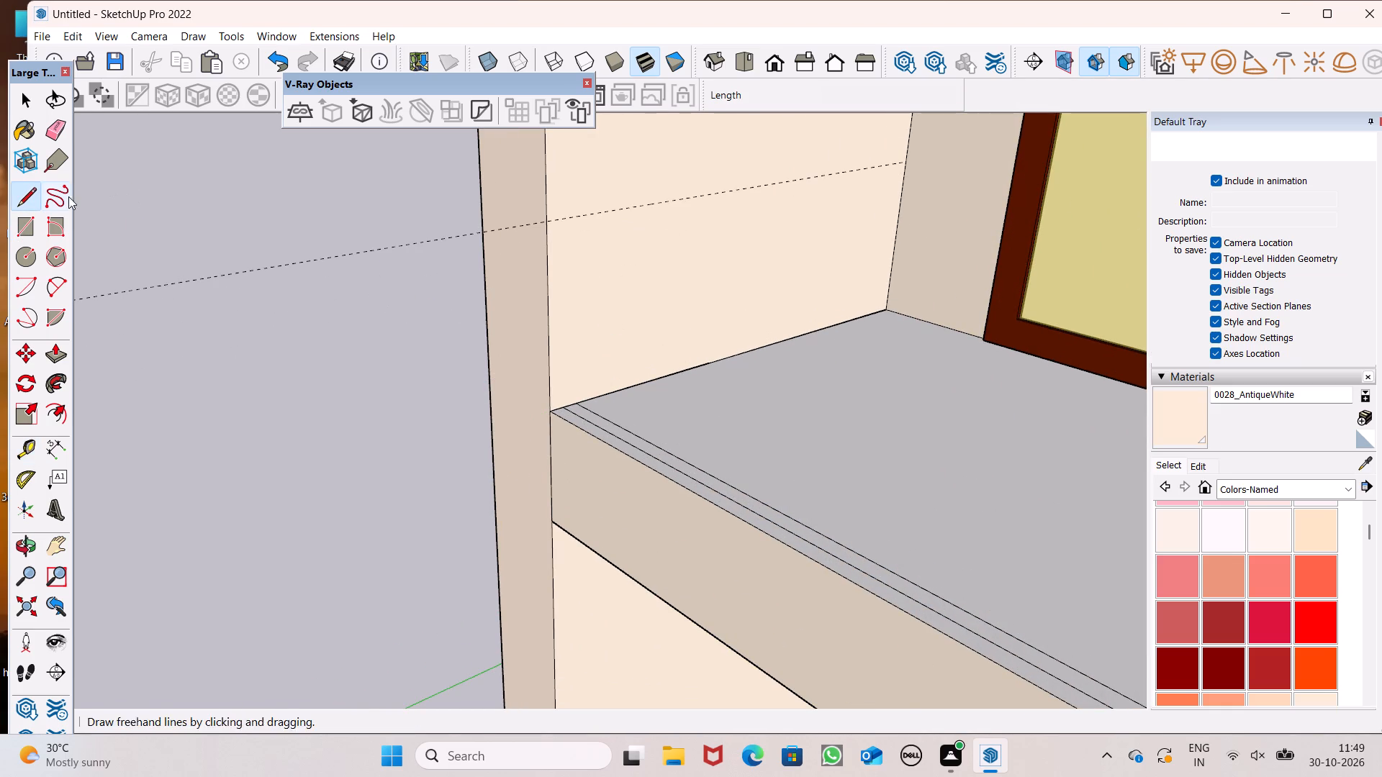
{"action": "left_click", "coordinate": [583, 404]}
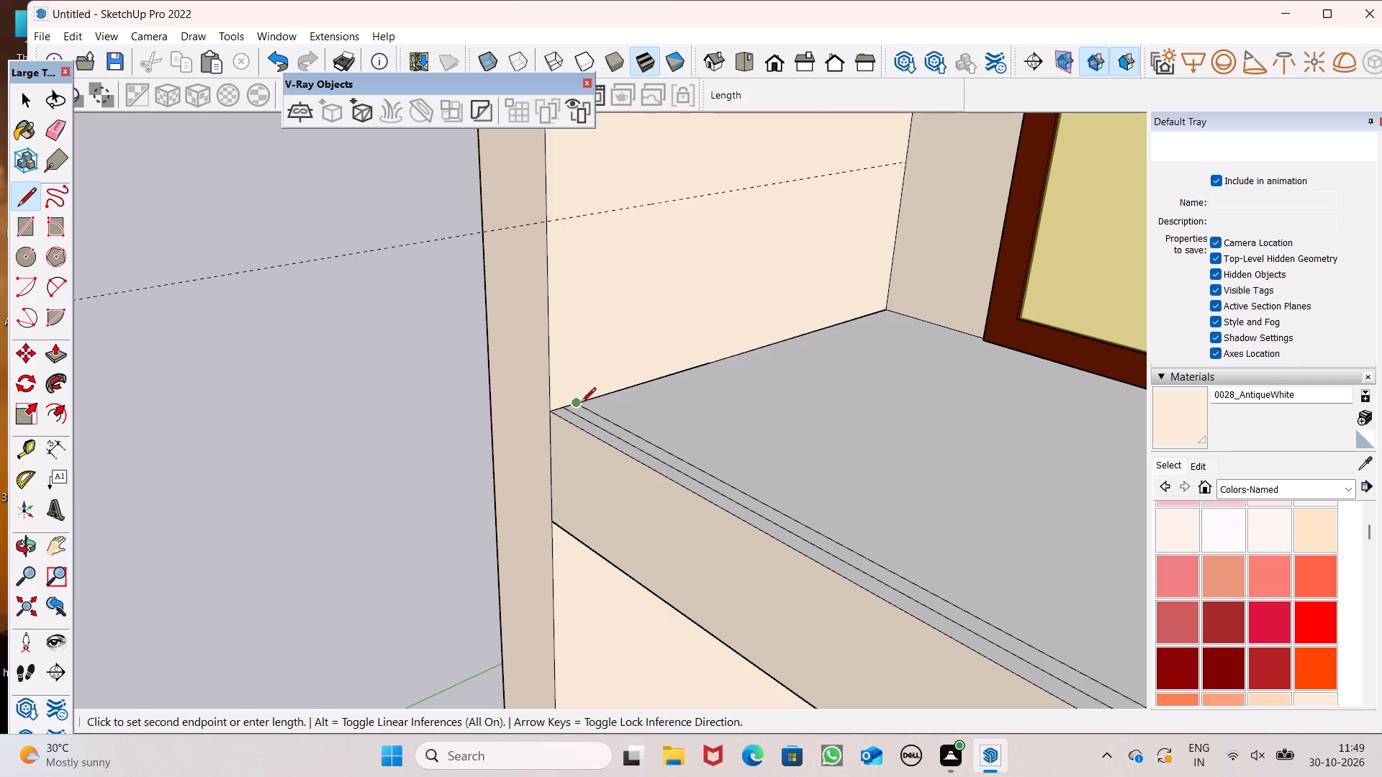
{"action": "left_click", "coordinate": [576, 216]}
{"action": "scroll", "coordinate": [576, 217], "scroll_direction": "up", "scroll_amount": 5}
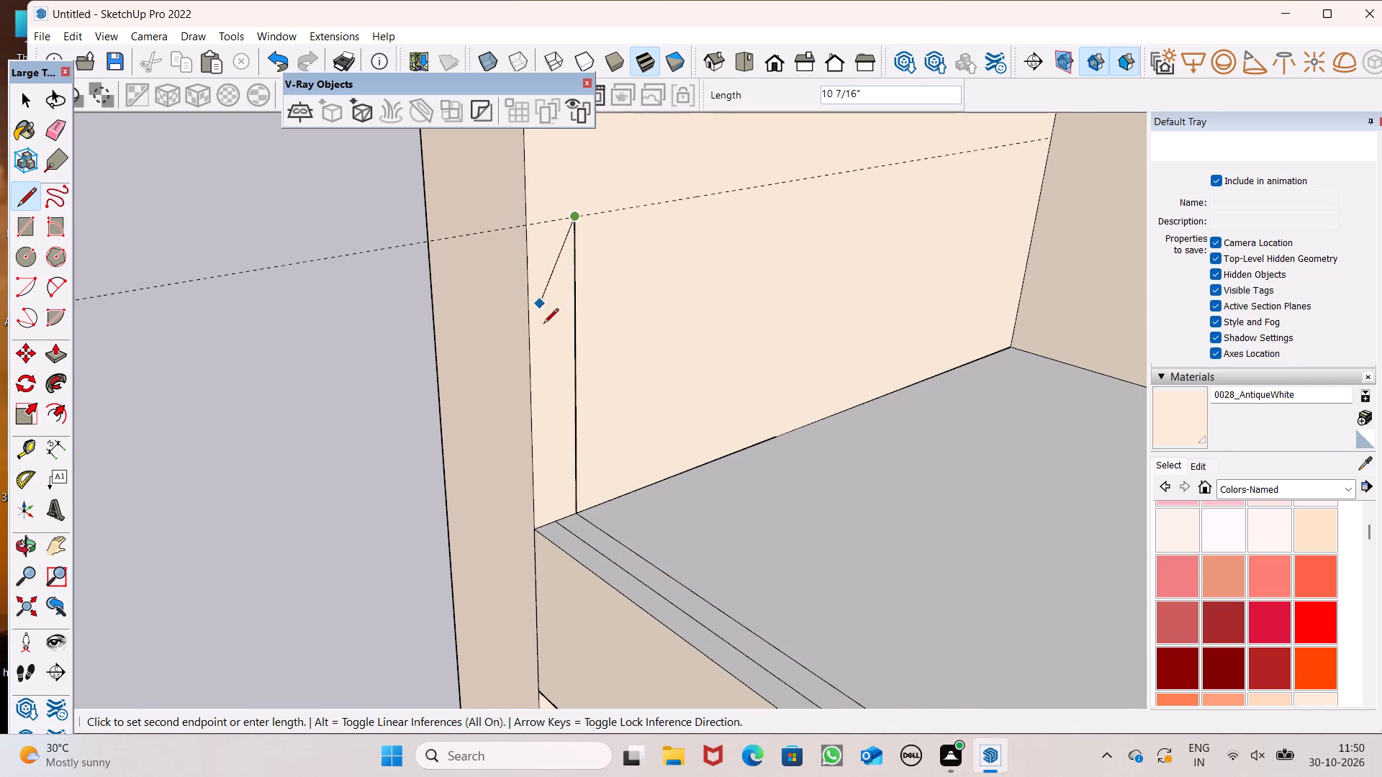
{"action": "key", "text": "space"}
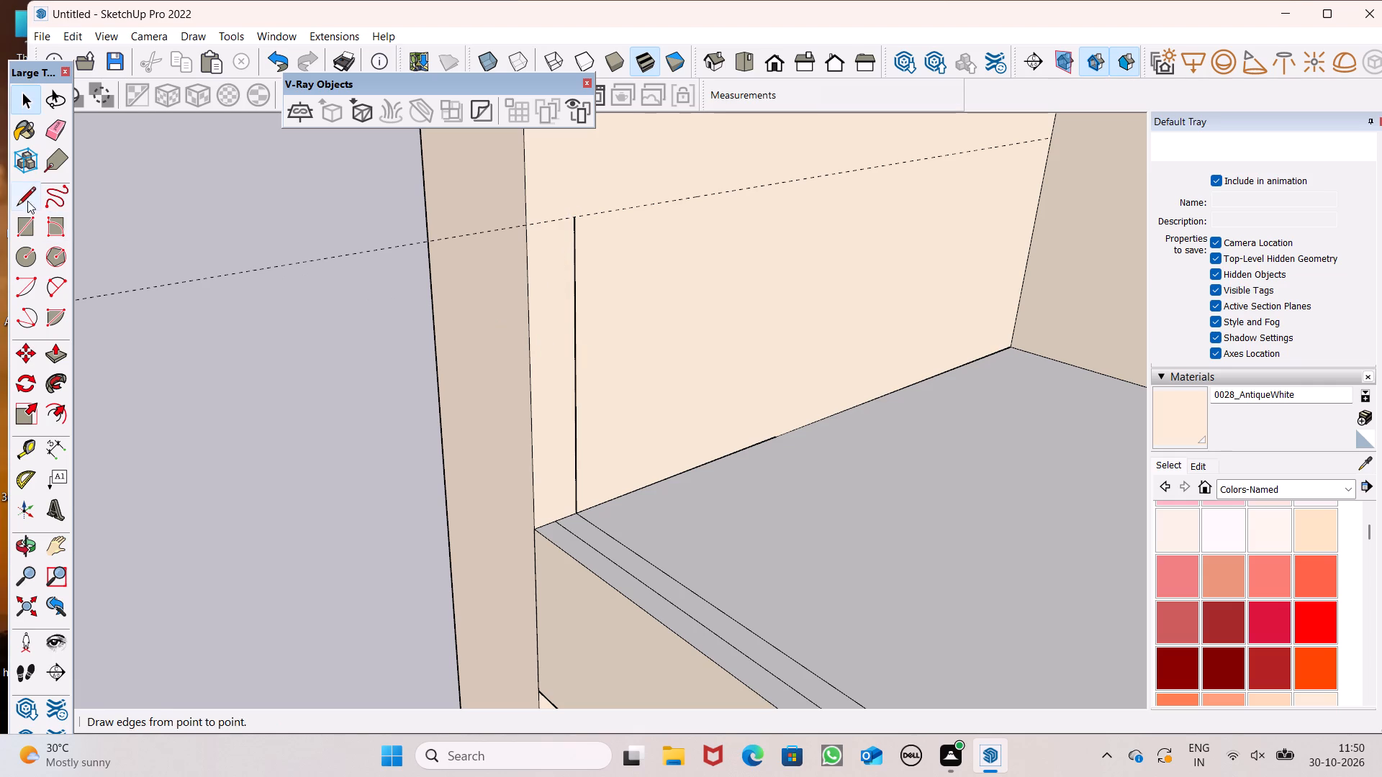
{"action": "left_click", "coordinate": [27, 201]}
{"action": "scroll", "coordinate": [528, 535], "scroll_direction": "up", "scroll_amount": 5}
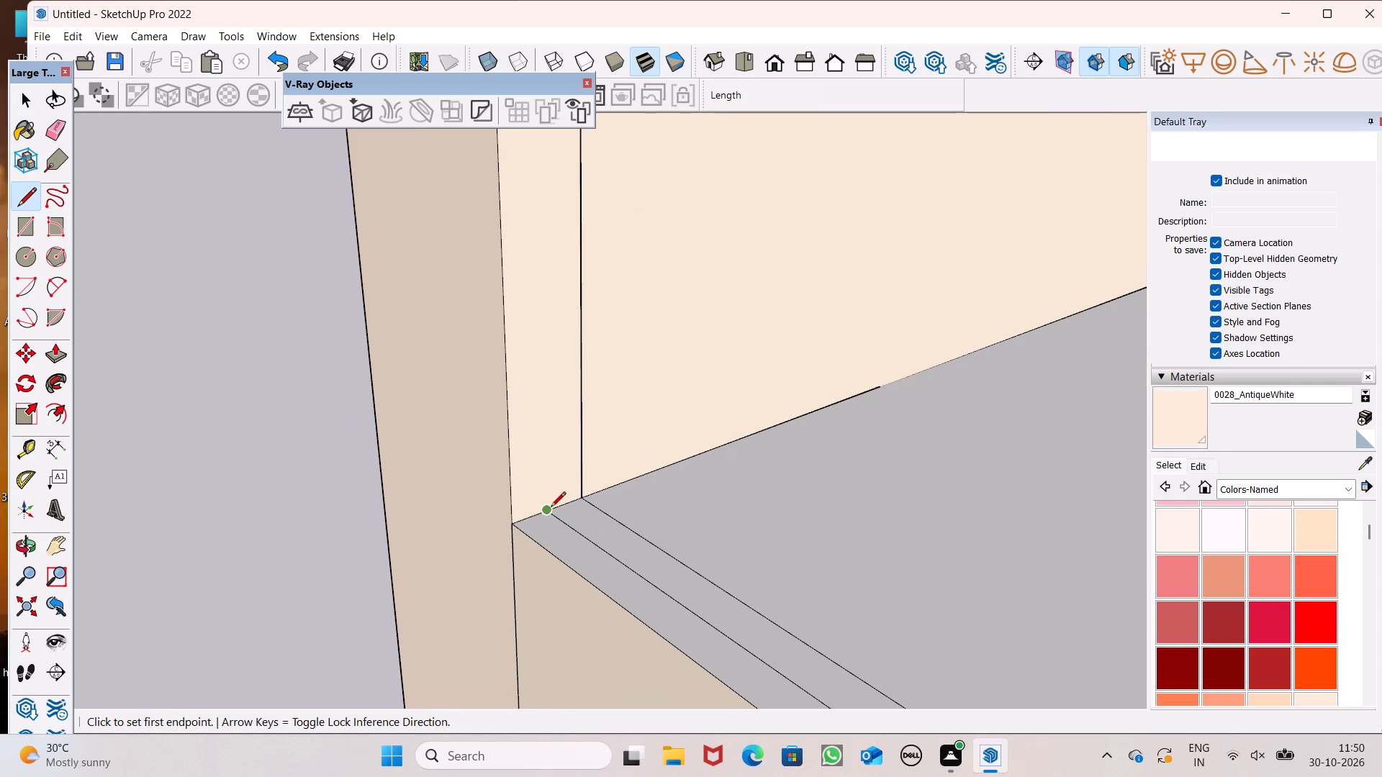
{"action": "left_click", "coordinate": [551, 508]}
{"action": "scroll", "coordinate": [521, 315], "scroll_direction": "down", "scroll_amount": 7}
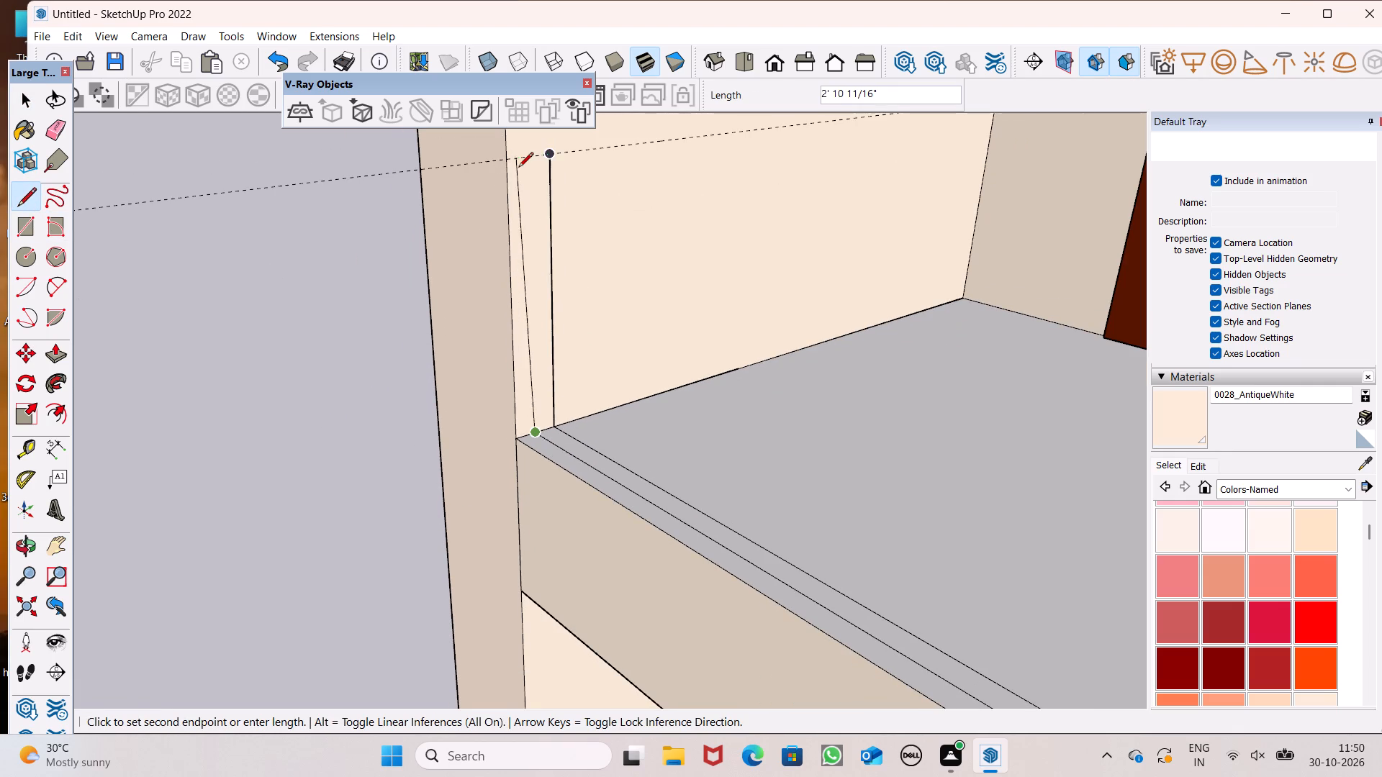
{"action": "left_click", "coordinate": [520, 162]}
{"action": "left_click", "coordinate": [542, 160]}
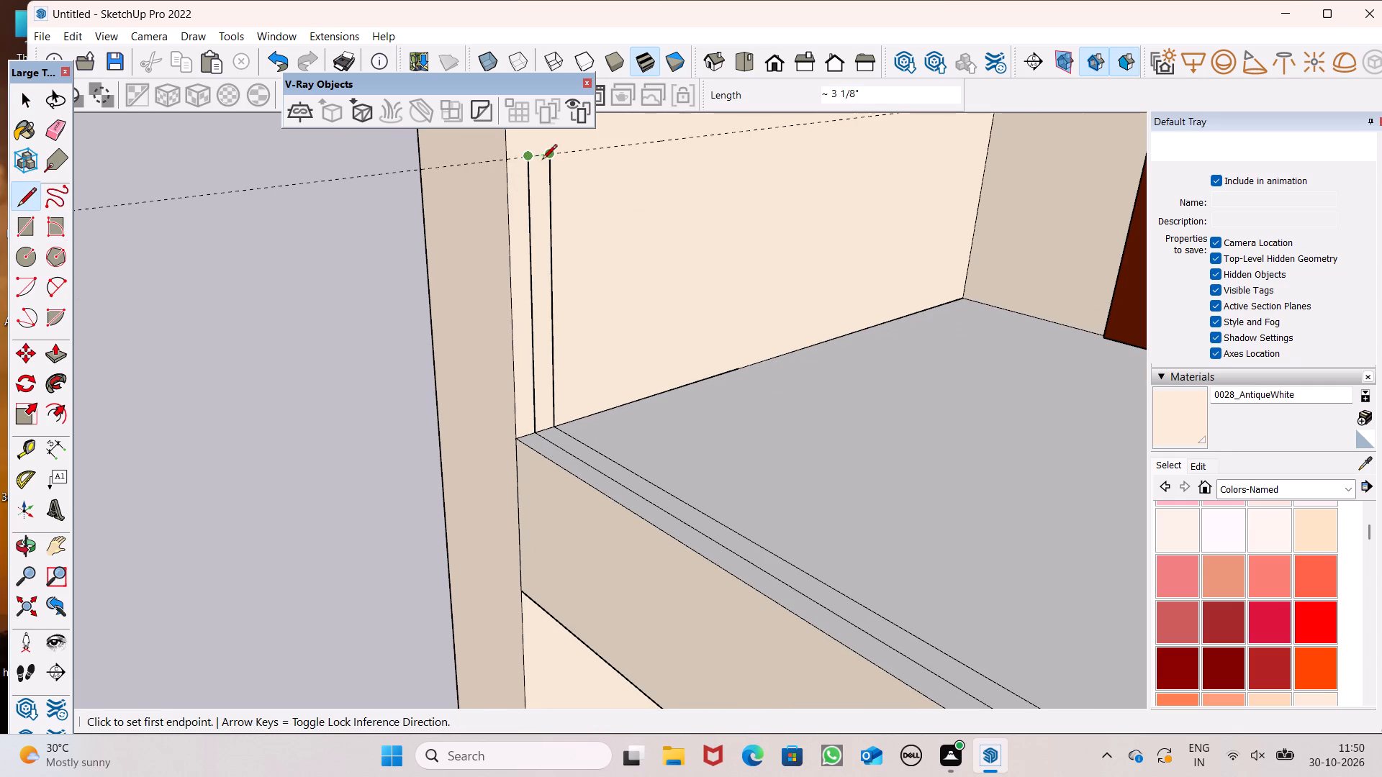
{"action": "key", "text": "space"}
{"action": "key", "text": "space"}
Place a guide line on the lower balcony's side wall, 3' above the floor edge.
{"action": "scroll", "coordinate": [502, 274], "scroll_direction": "down", "scroll_amount": 11}
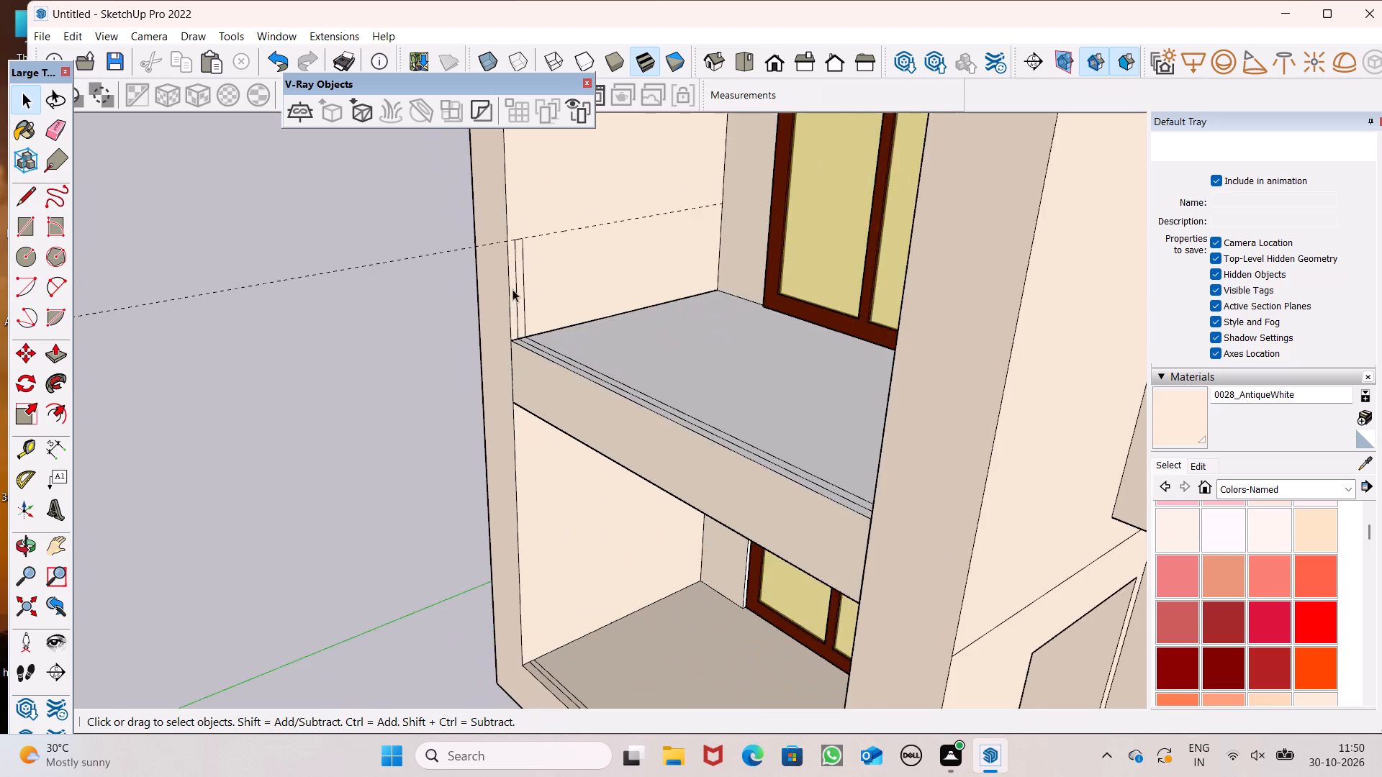
{"action": "scroll", "coordinate": [512, 289], "scroll_direction": "down", "scroll_amount": 4}
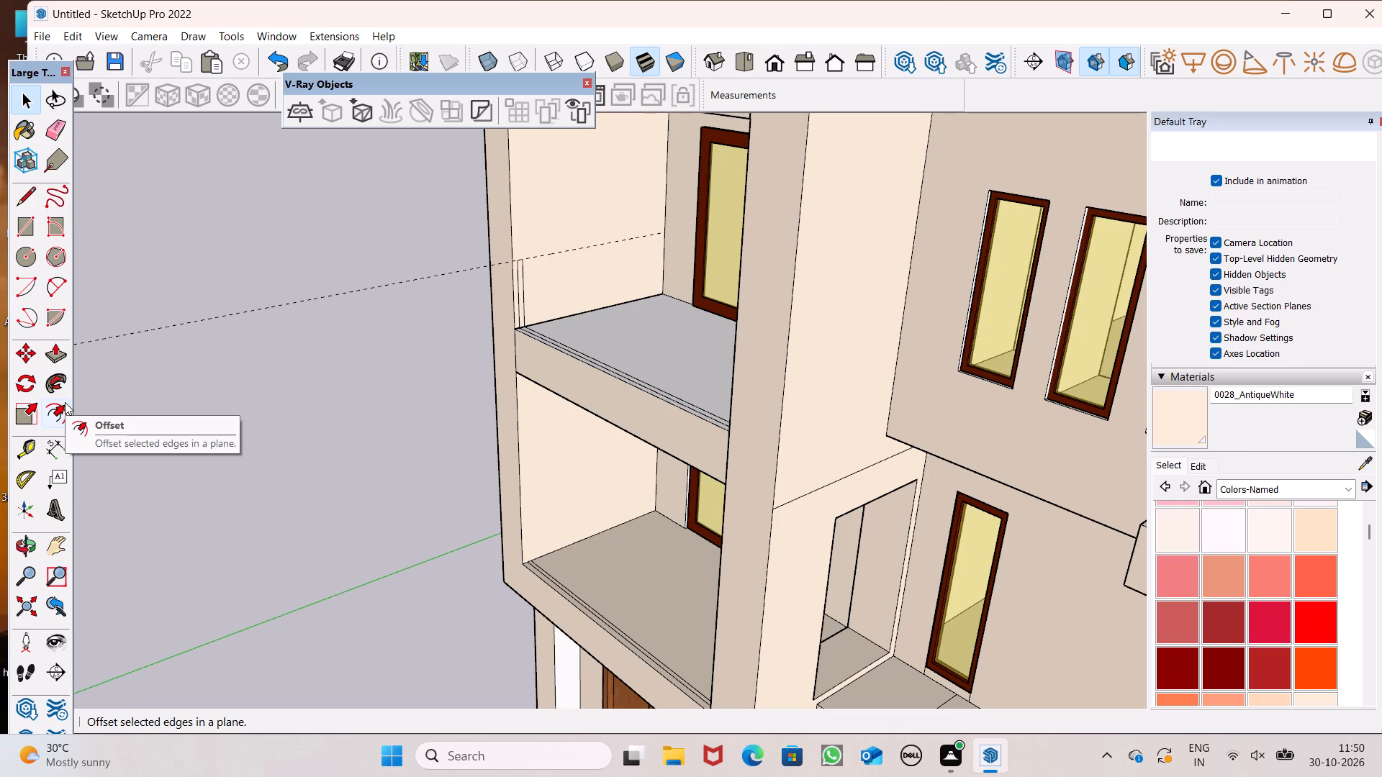
{"action": "left_click", "coordinate": [22, 441]}
{"action": "scroll", "coordinate": [380, 589], "scroll_direction": "up", "scroll_amount": 3}
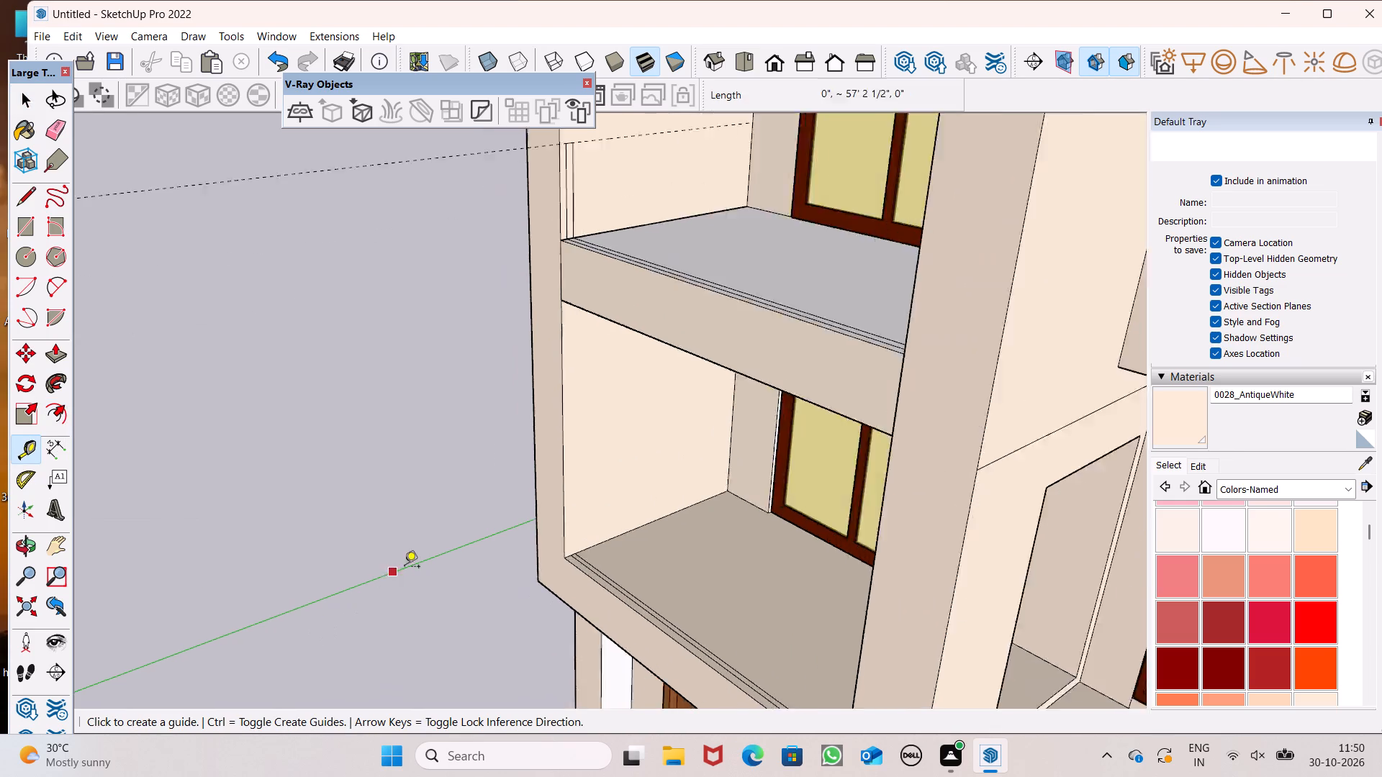
{"action": "scroll", "coordinate": [405, 568], "scroll_direction": "up", "scroll_amount": 4}
{"action": "scroll", "coordinate": [631, 515], "scroll_direction": "down", "scroll_amount": 6}
{"action": "middle_click_drag", "start_coordinate": [736, 519], "coordinate": [727, 519]}
{"action": "scroll", "coordinate": [711, 534], "scroll_direction": "up", "scroll_amount": 6}
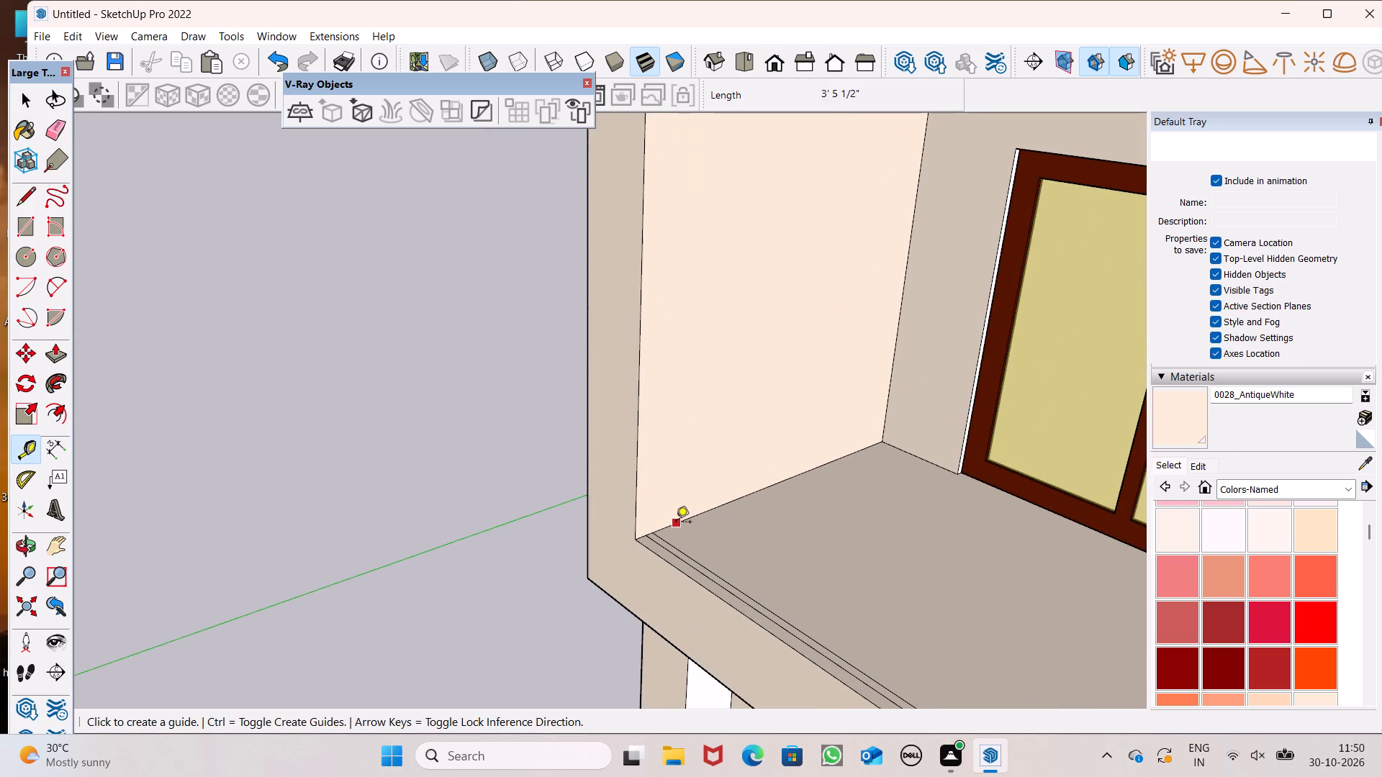
{"action": "left_click", "coordinate": [676, 523]}
{"action": "type", "text": "3'"}
{"action": "key", "text": "Return"}
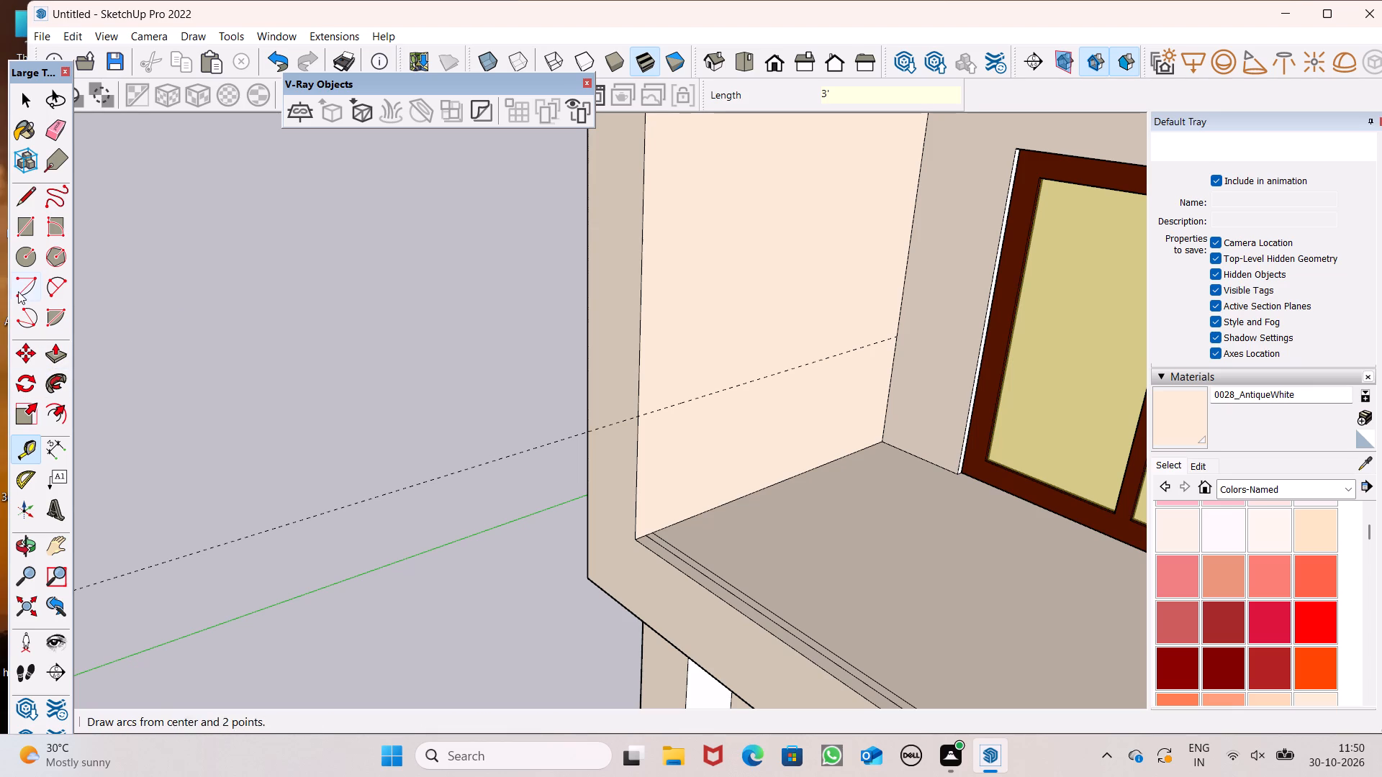
Outline a matching strip on the lower balcony's side wall from the floor lines to the guide, 3' high and about 2 15/16" wide.
{"action": "left_click", "coordinate": [27, 186]}
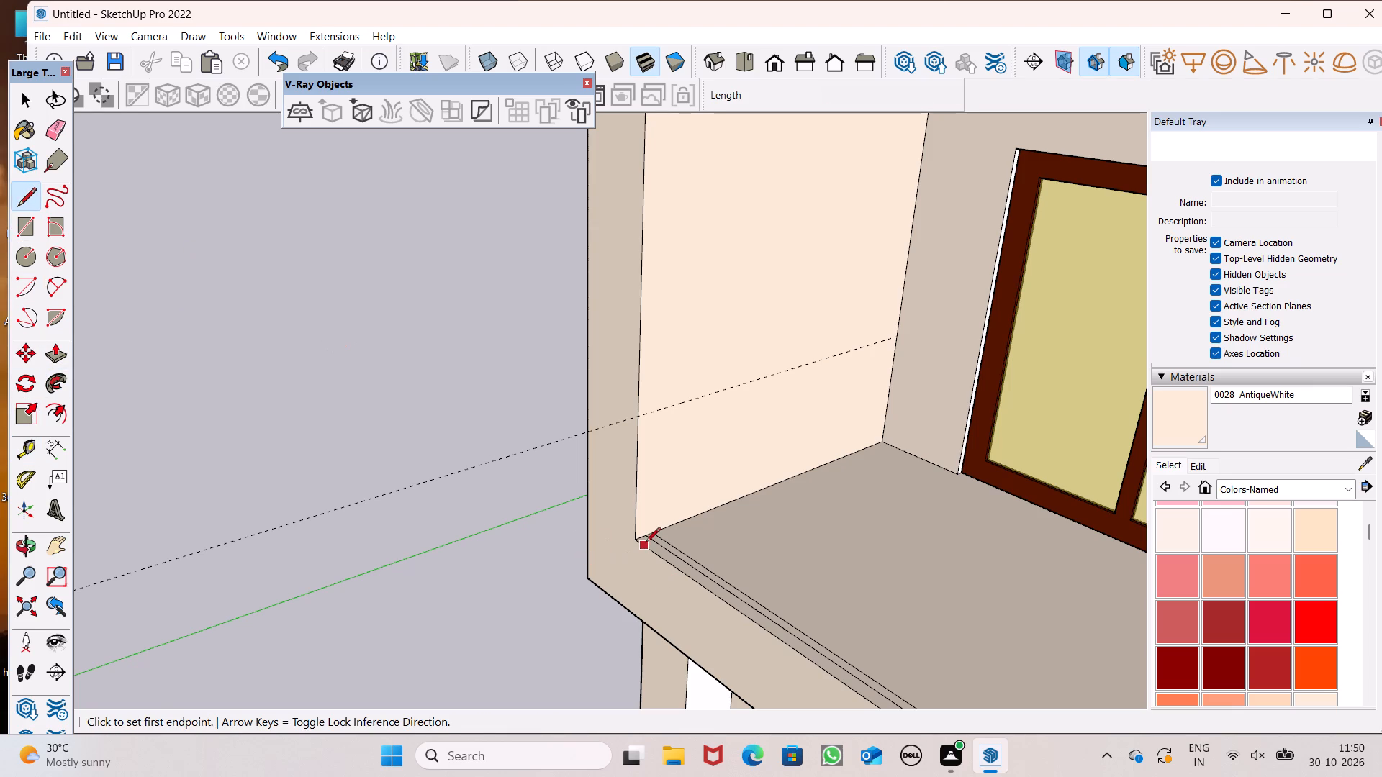
{"action": "scroll", "coordinate": [660, 528], "scroll_direction": "up", "scroll_amount": 9}
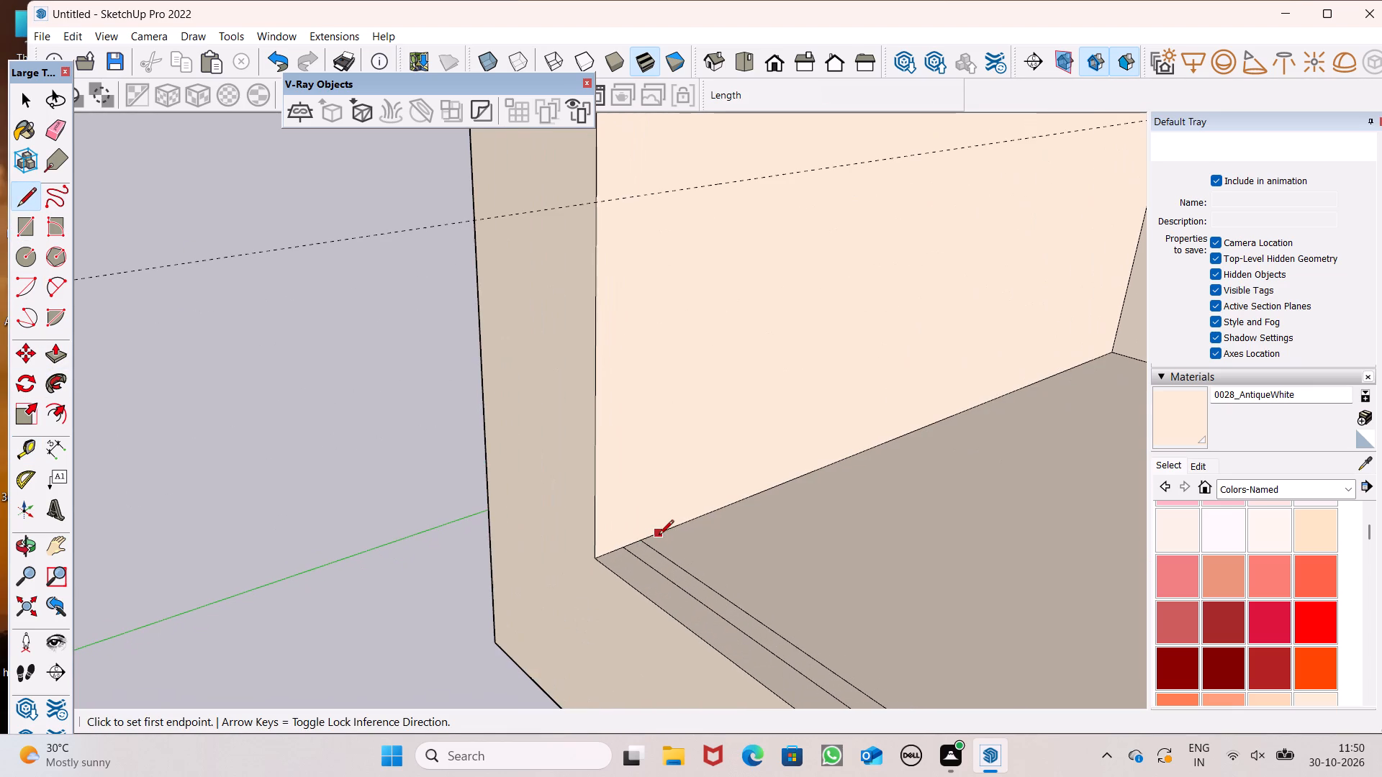
{"action": "left_click", "coordinate": [642, 538]}
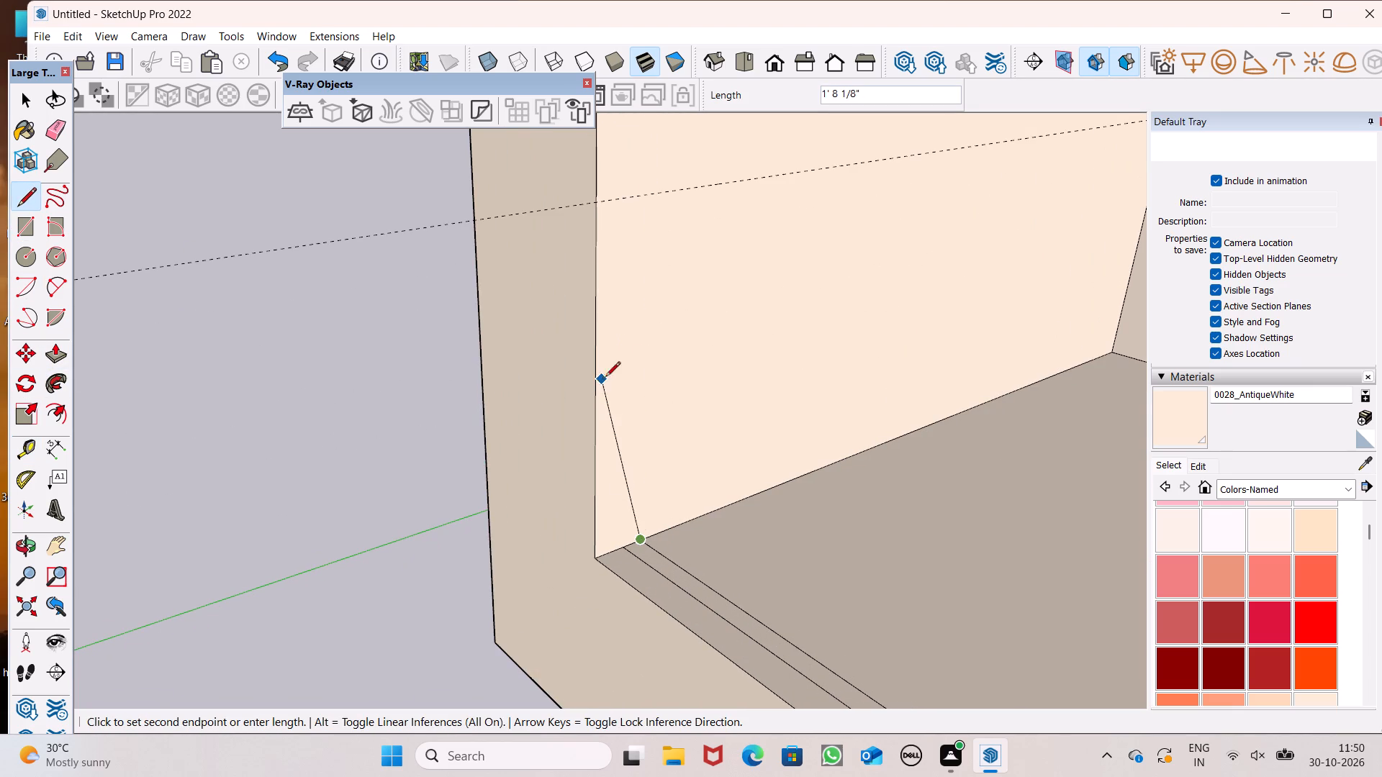
{"action": "left_click", "coordinate": [650, 195]}
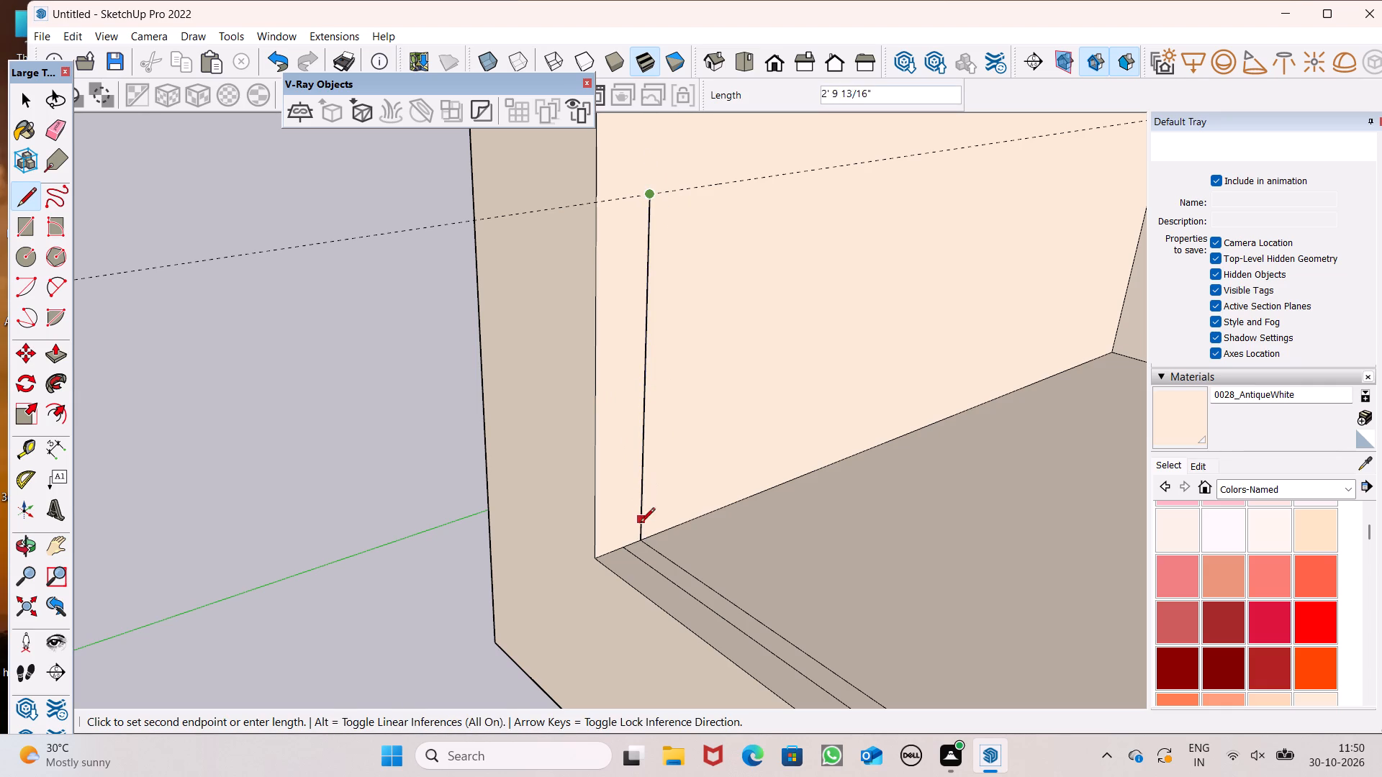
{"action": "key", "text": "space"}
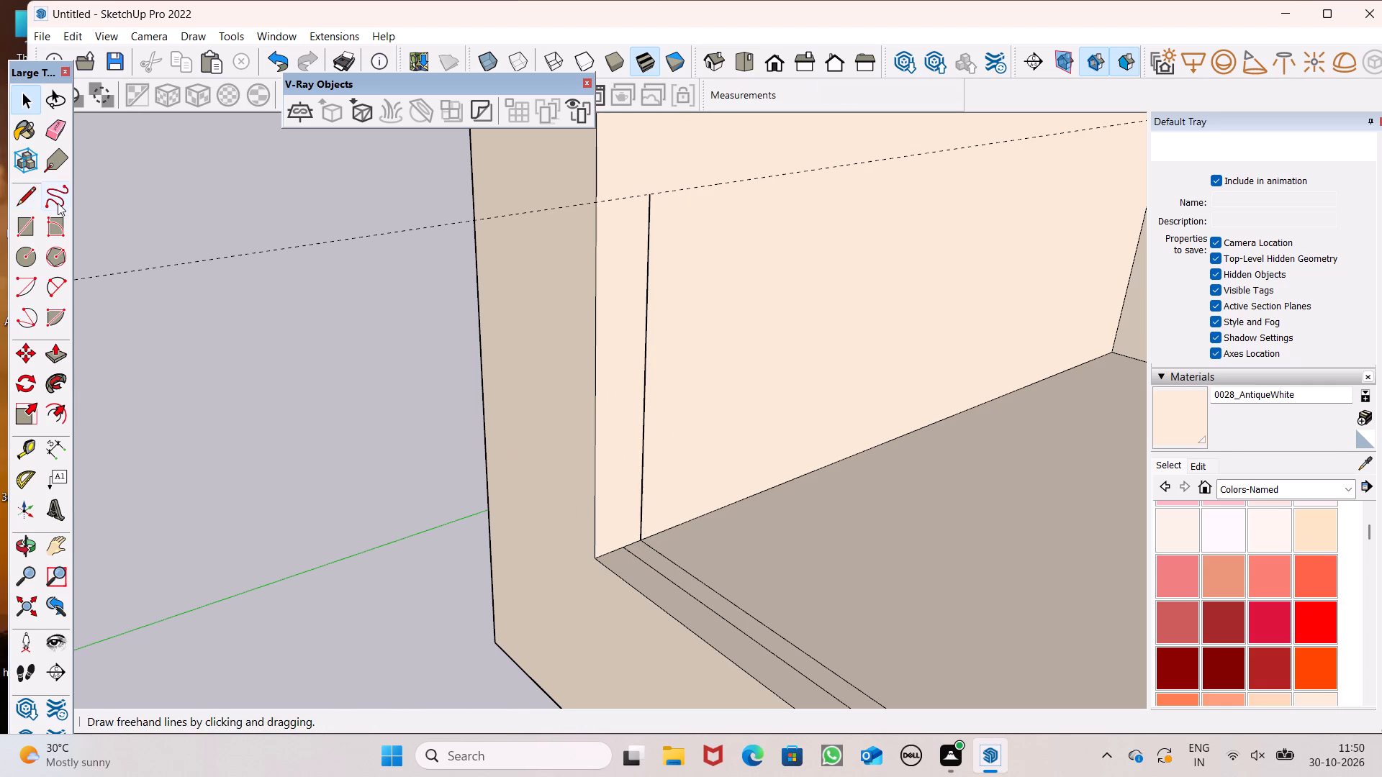
{"action": "left_click", "coordinate": [29, 199]}
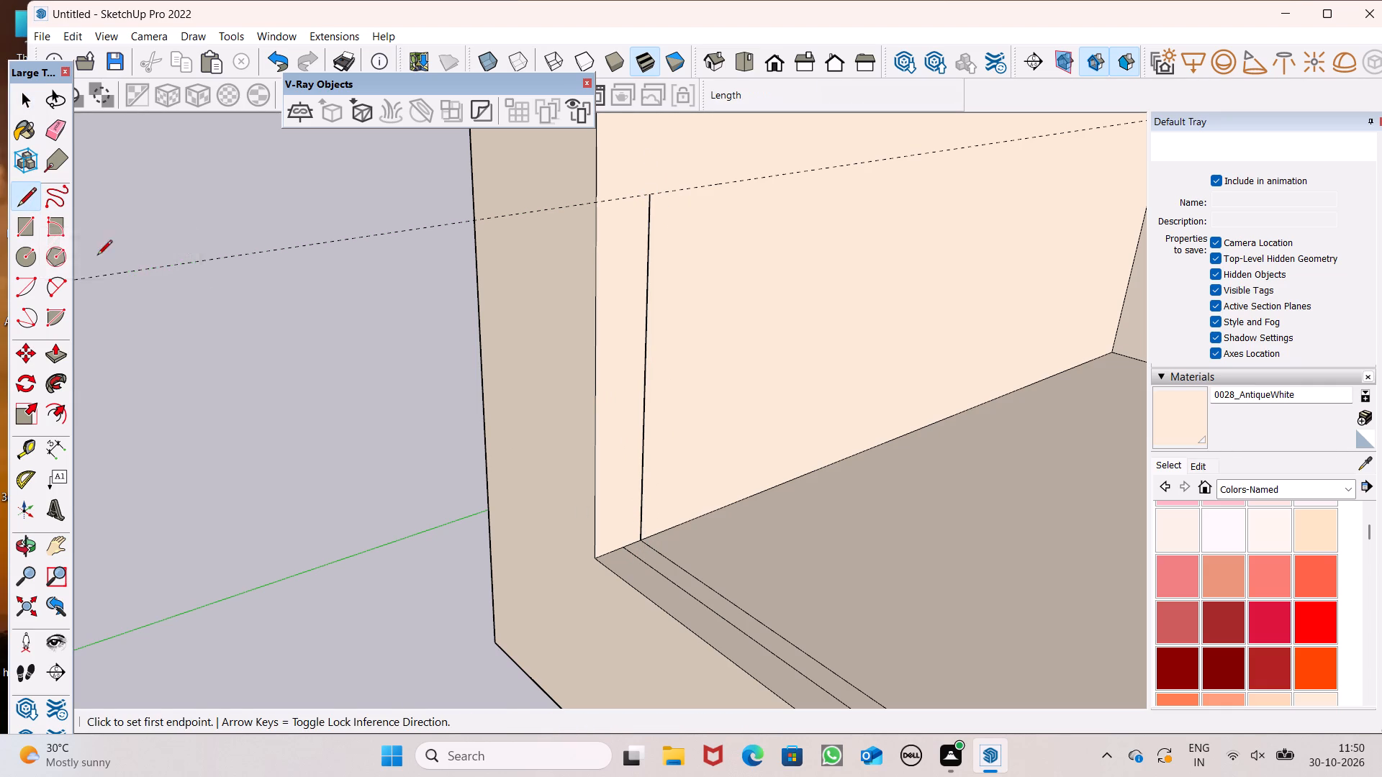
{"action": "left_click", "coordinate": [625, 542]}
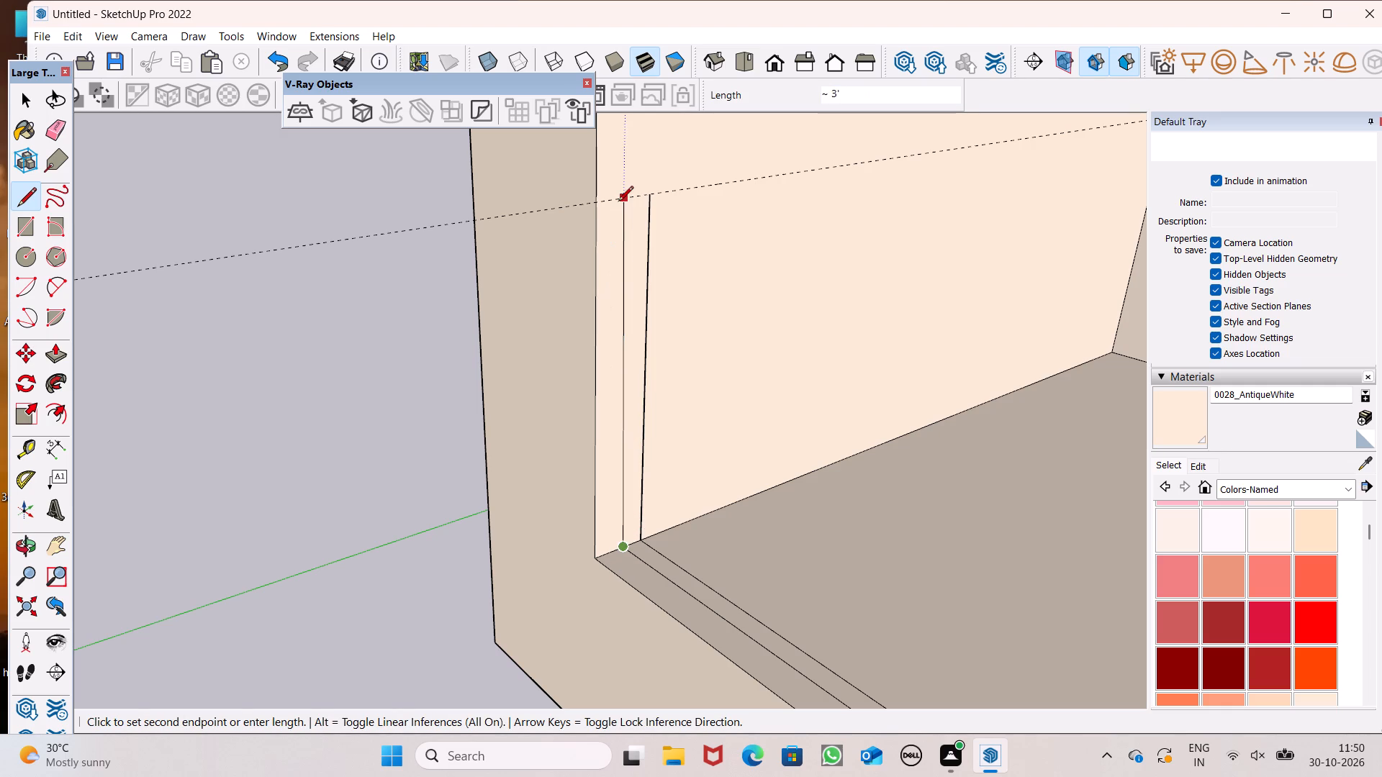
{"action": "left_click", "coordinate": [618, 201]}
{"action": "left_click", "coordinate": [647, 197]}
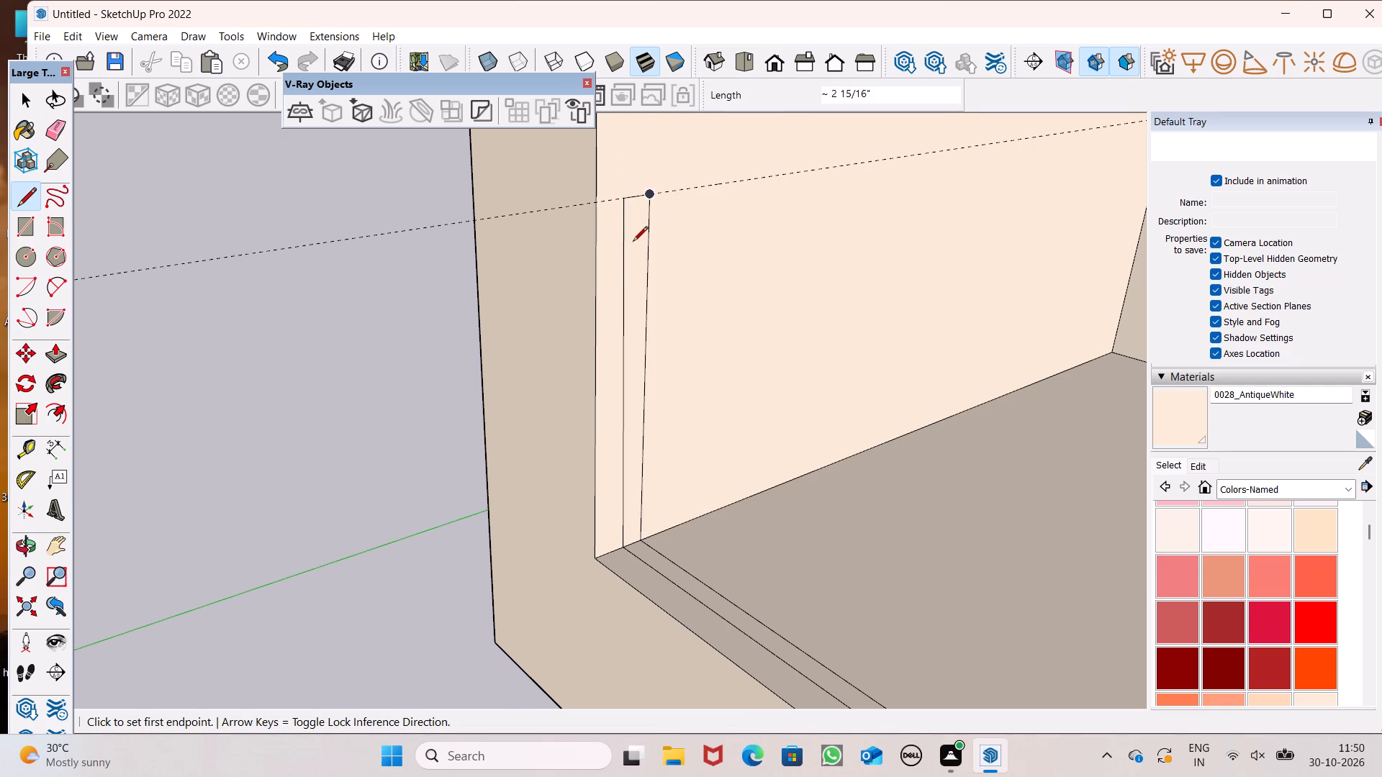
{"action": "key", "text": "space"}
{"action": "scroll", "coordinate": [631, 245], "scroll_direction": "down", "scroll_amount": 5}
{"action": "key", "text": "space"}
Erase the 3' height guide lines of the lower and the upper balcony.
{"action": "scroll", "coordinate": [641, 322], "scroll_direction": "down", "scroll_amount": 4}
{"action": "middle_click_drag", "start_coordinate": [608, 384], "coordinate": [600, 384]}
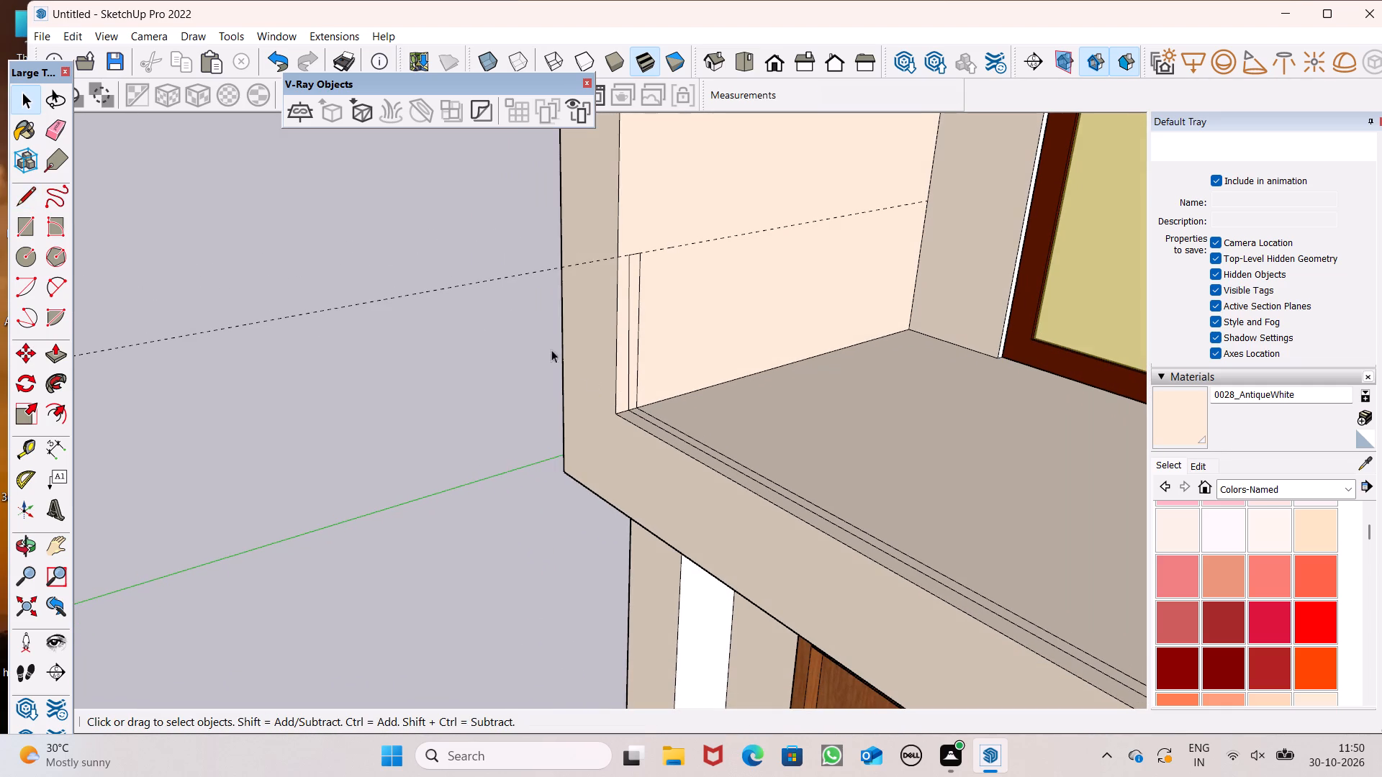
{"action": "left_click", "coordinate": [60, 114]}
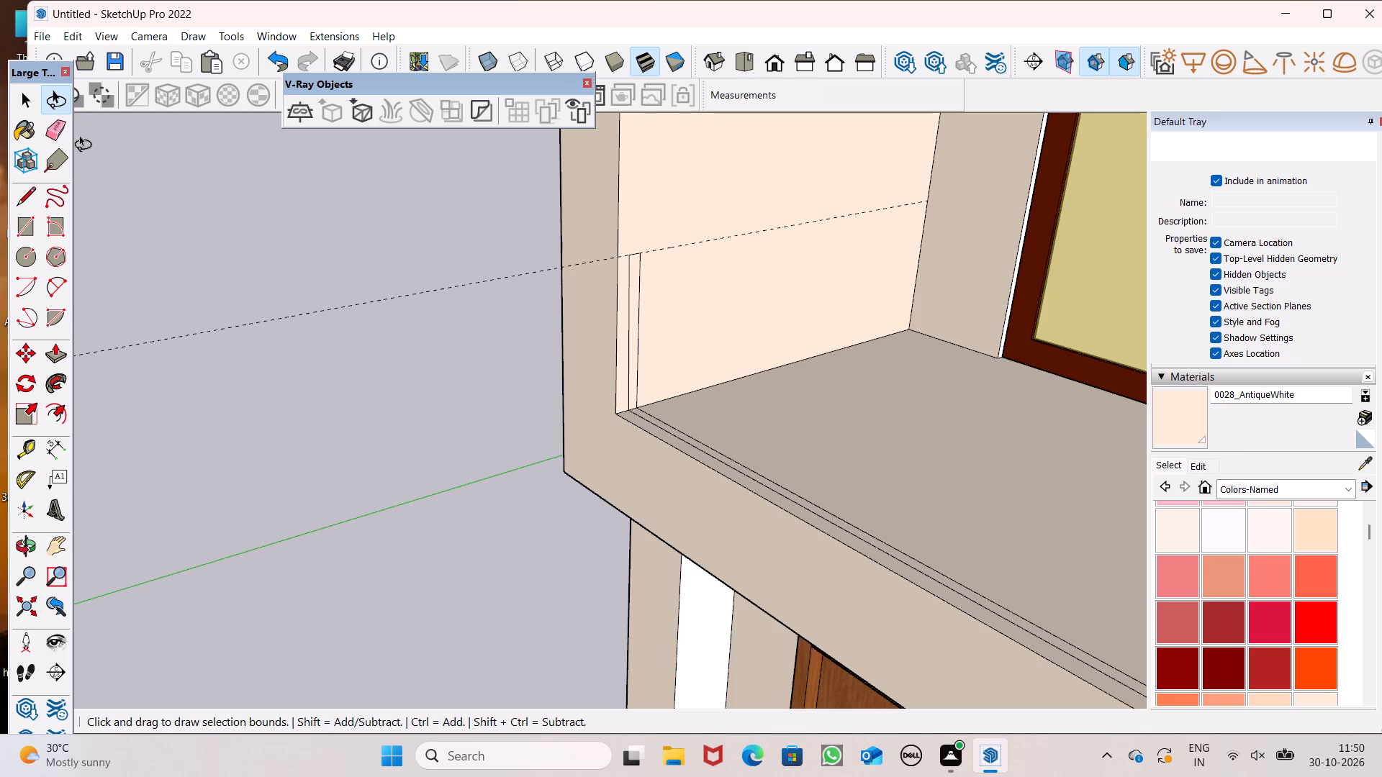
{"action": "left_click", "coordinate": [60, 129]}
{"action": "left_click_drag", "start_coordinate": [286, 237], "coordinate": [304, 321]}
{"action": "scroll", "coordinate": [333, 335], "scroll_direction": "down", "scroll_amount": 7}
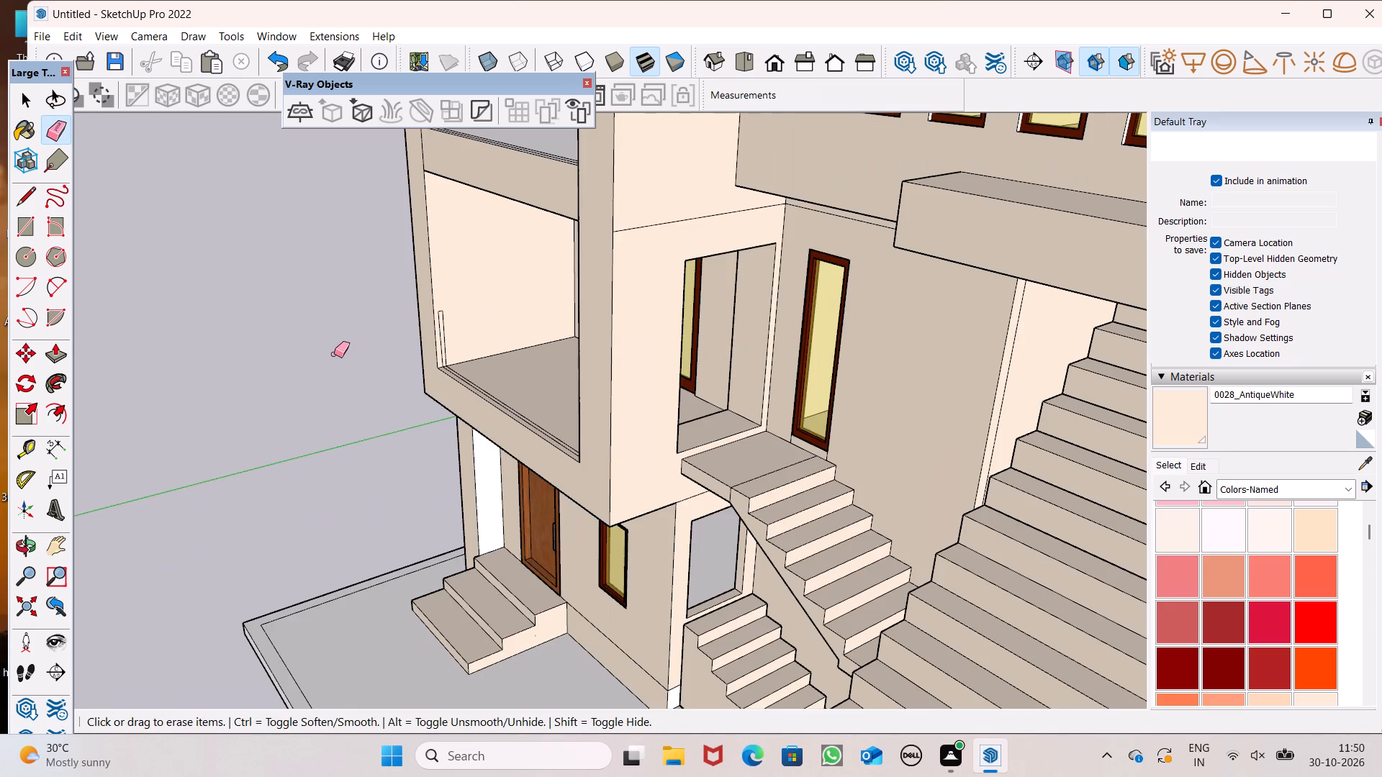
{"action": "middle_click_drag", "start_coordinate": [337, 347], "coordinate": [407, 453]}
{"action": "scroll", "coordinate": [387, 398], "scroll_direction": "up", "scroll_amount": 1}
{"action": "scroll", "coordinate": [348, 478], "scroll_direction": "down", "scroll_amount": 7}
{"action": "middle_click_drag", "start_coordinate": [348, 424], "coordinate": [295, 281]}
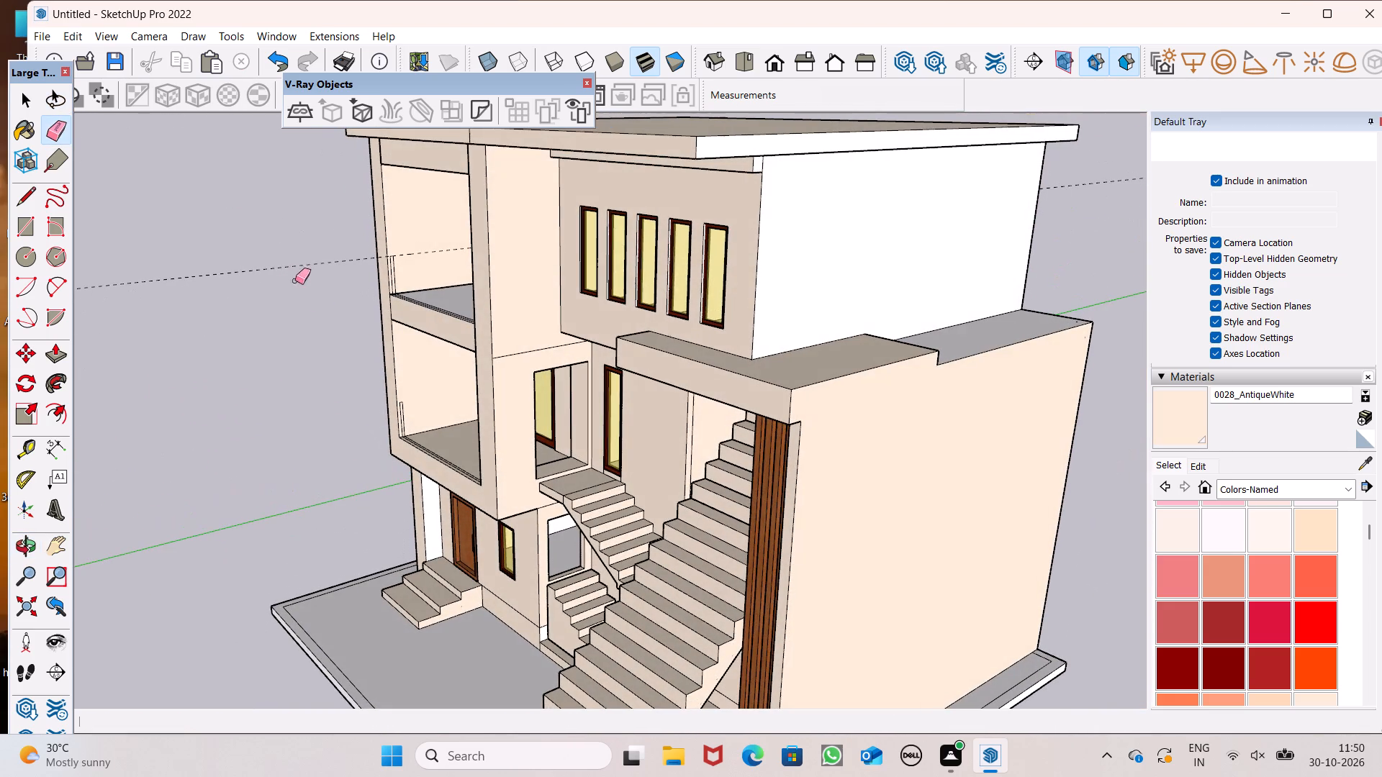
{"action": "left_click_drag", "start_coordinate": [286, 255], "coordinate": [281, 283]}
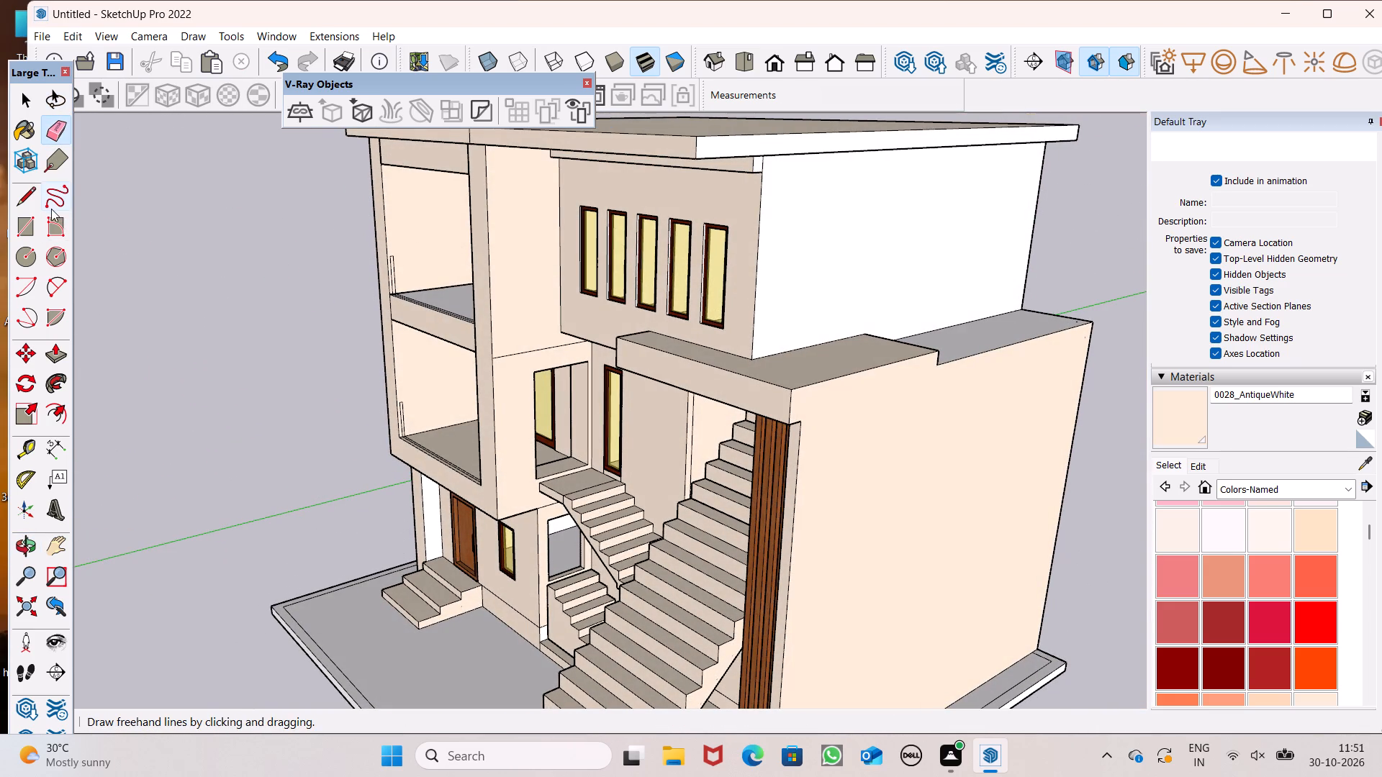
Draw a horizontal line about 3 1/8" long across the upper balcony's side-wall strip, slightly below its top.
{"action": "left_click", "coordinate": [24, 199]}
{"action": "scroll", "coordinate": [279, 382], "scroll_direction": "up", "scroll_amount": 5}
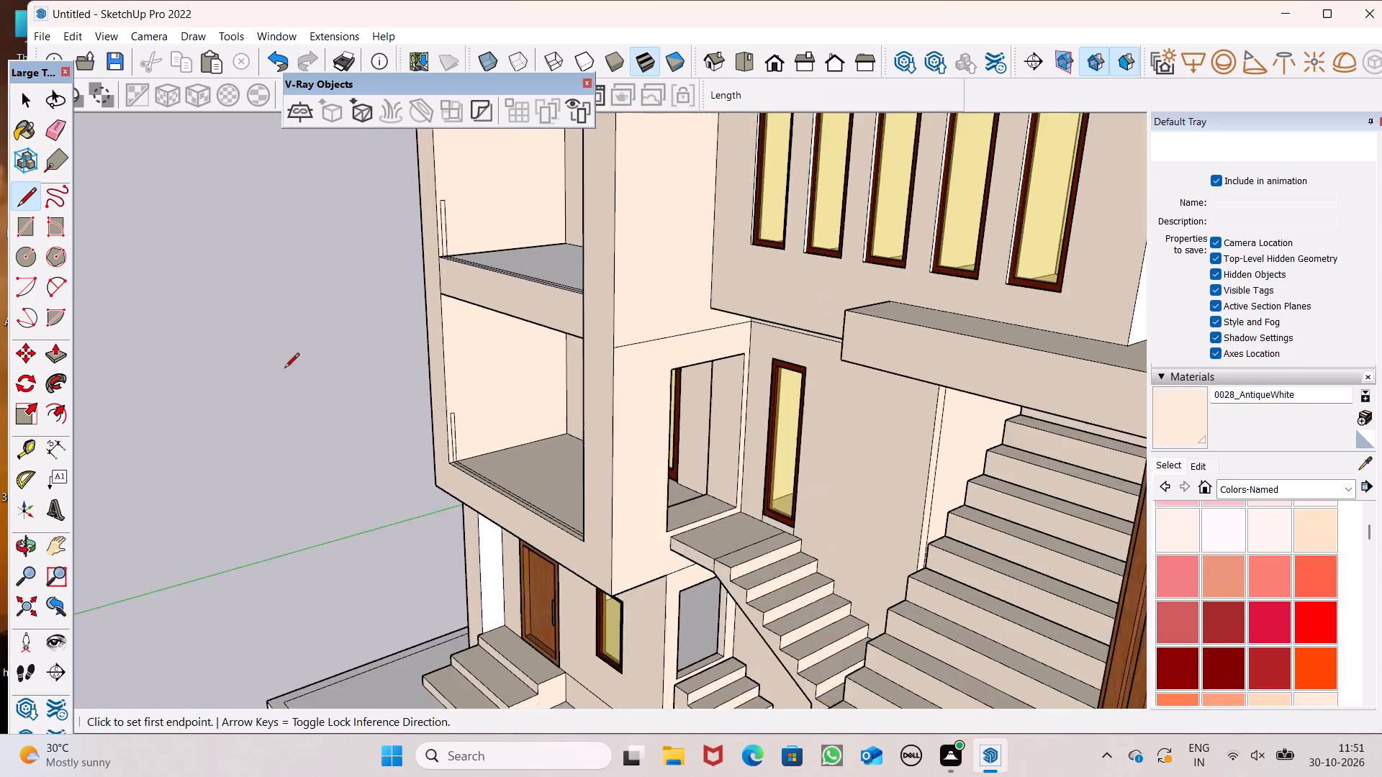
{"action": "scroll", "coordinate": [297, 386], "scroll_direction": "down", "scroll_amount": 5}
{"action": "scroll", "coordinate": [392, 286], "scroll_direction": "up", "scroll_amount": 7}
{"action": "scroll", "coordinate": [364, 219], "scroll_direction": "up", "scroll_amount": 3}
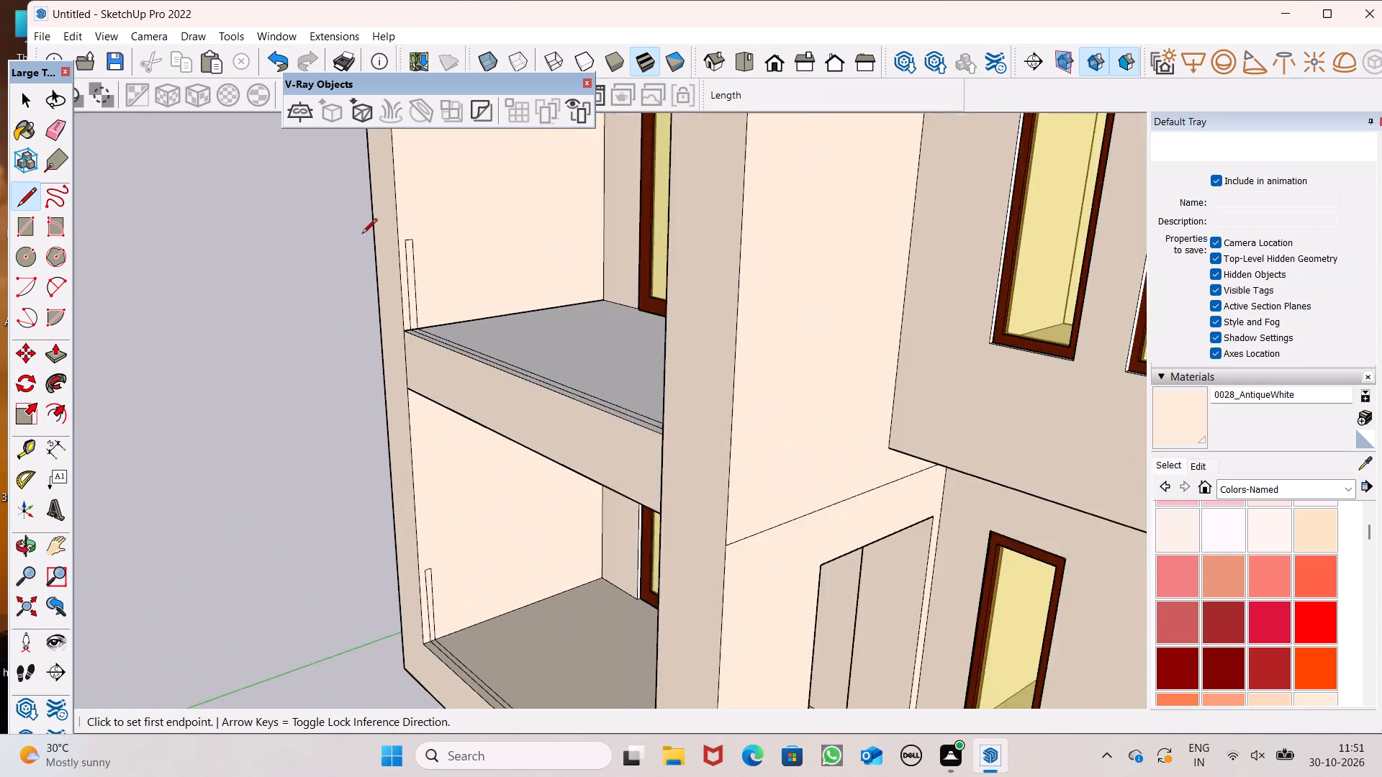
{"action": "scroll", "coordinate": [362, 235], "scroll_direction": "up", "scroll_amount": 3}
{"action": "scroll", "coordinate": [501, 261], "scroll_direction": "up", "scroll_amount": 6}
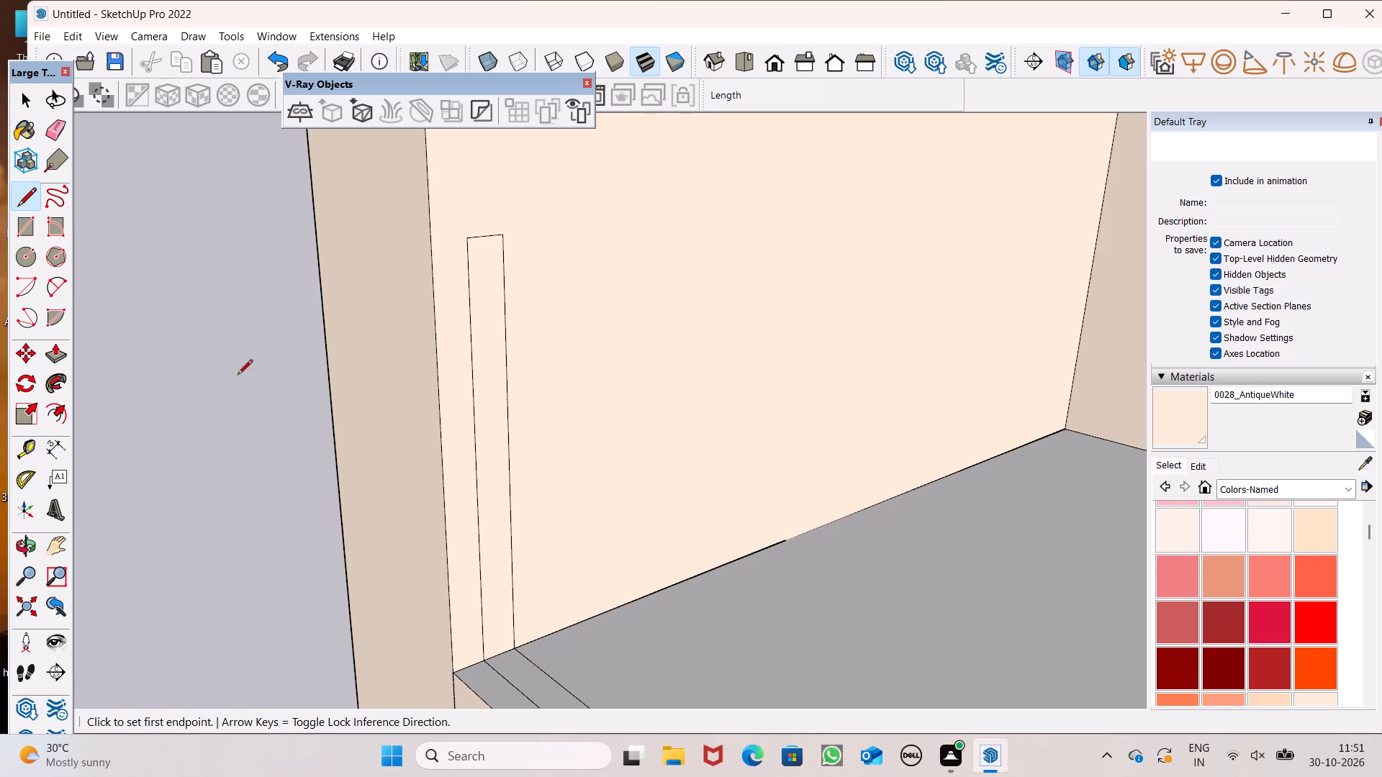
{"action": "left_click", "coordinate": [471, 282]}
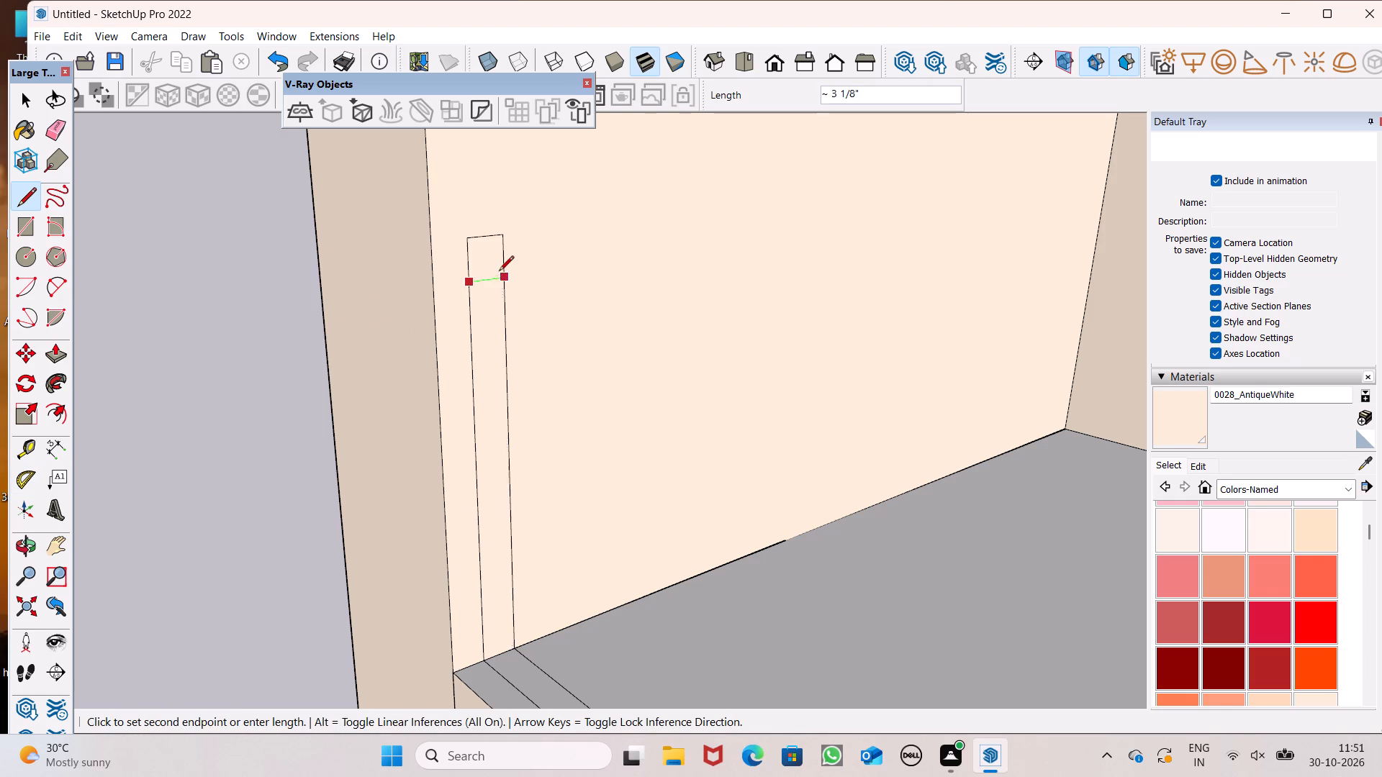
{"action": "left_click", "coordinate": [499, 272]}
Draw a horizontal line about 2 7/8" long across the lower balcony's side-wall strip, slightly below its top.
{"action": "scroll", "coordinate": [351, 236], "scroll_direction": "down", "scroll_amount": 5}
{"action": "scroll", "coordinate": [508, 450], "scroll_direction": "down", "scroll_amount": 11}
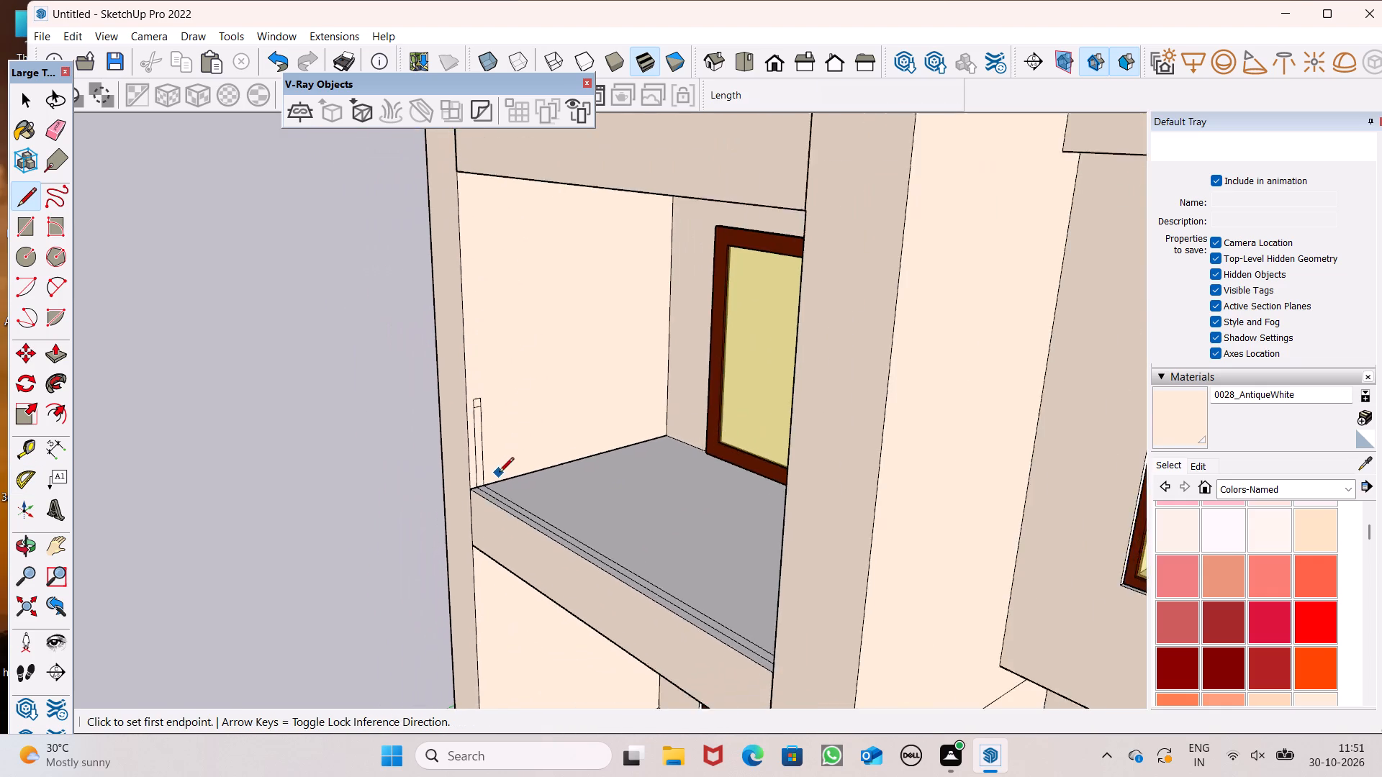
{"action": "scroll", "coordinate": [499, 473], "scroll_direction": "down", "scroll_amount": 3}
{"action": "scroll", "coordinate": [559, 319], "scroll_direction": "down", "scroll_amount": 5}
{"action": "scroll", "coordinate": [528, 548], "scroll_direction": "up", "scroll_amount": 7}
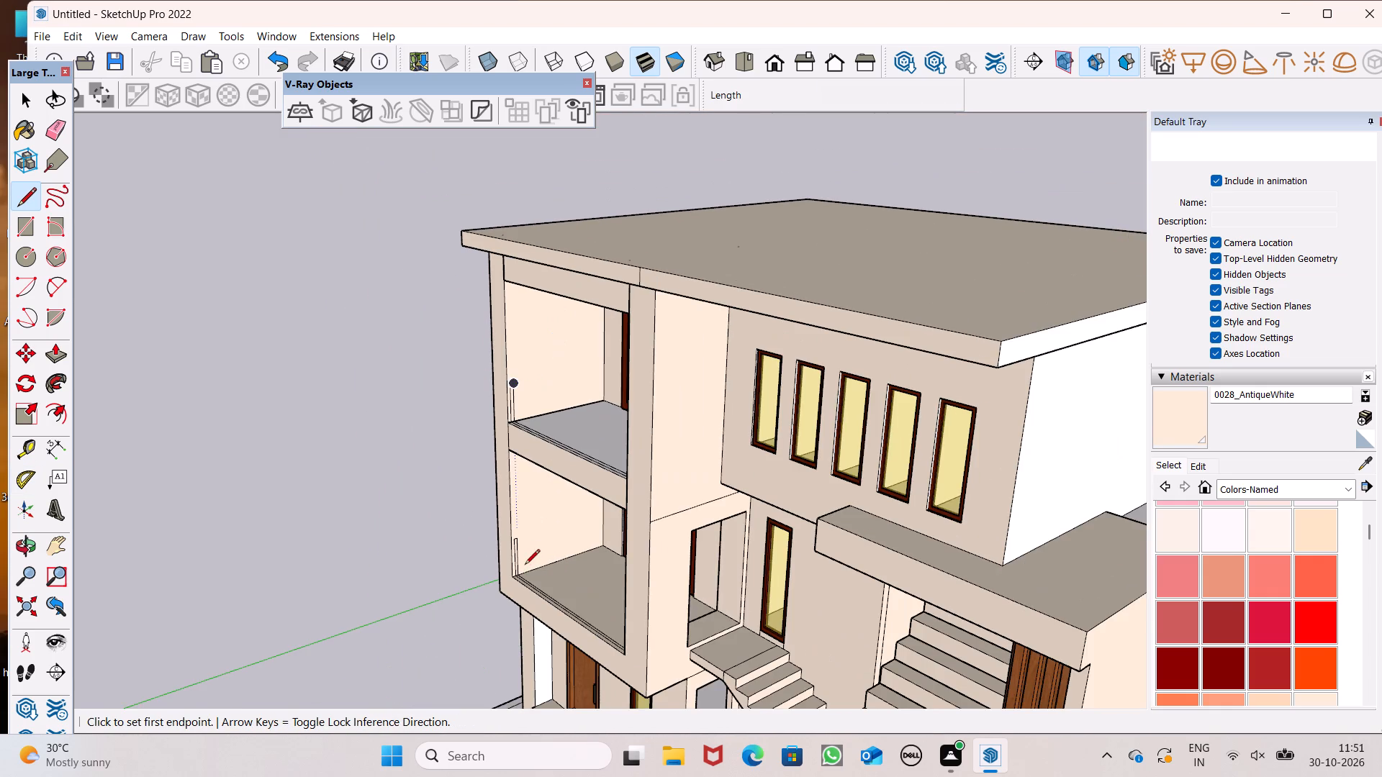
{"action": "scroll", "coordinate": [524, 565], "scroll_direction": "up", "scroll_amount": 8}
{"action": "key", "text": "space"}
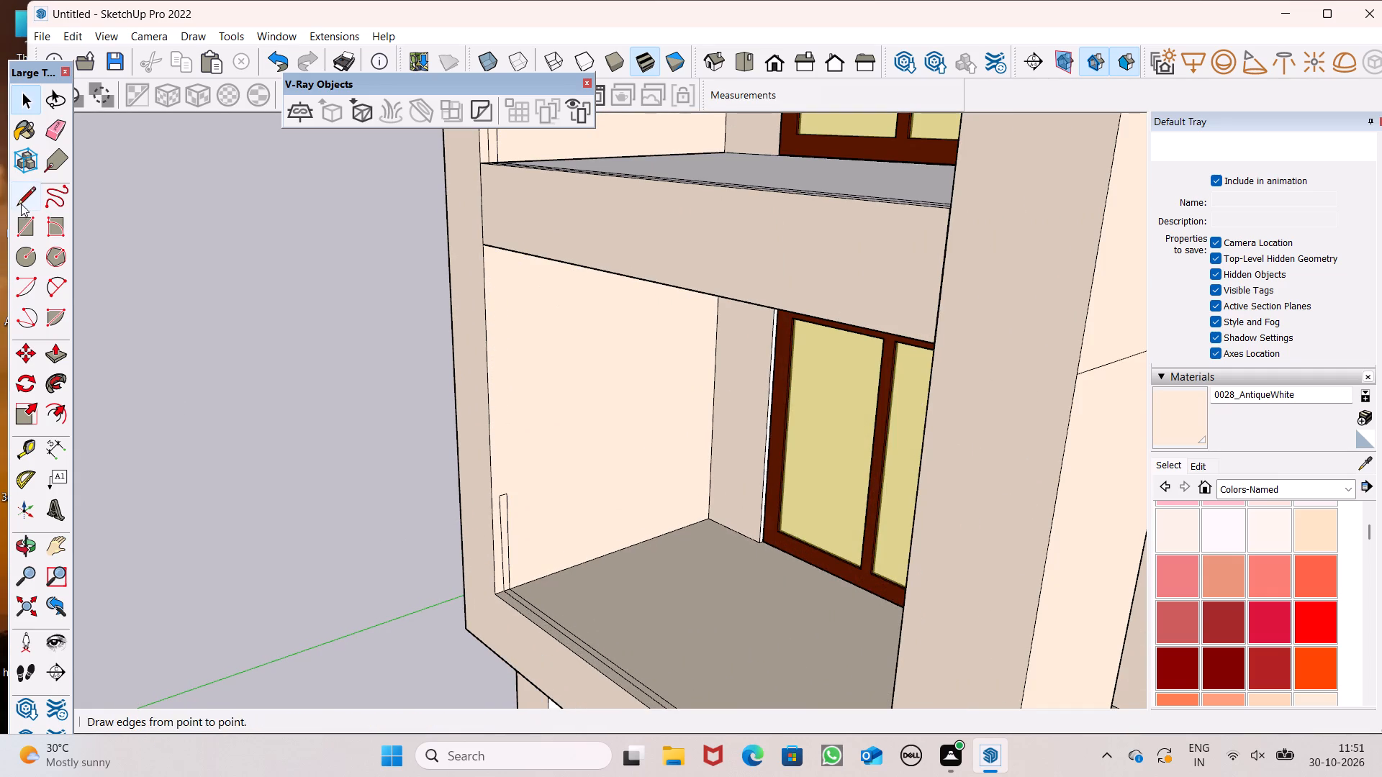
{"action": "left_click", "coordinate": [21, 204]}
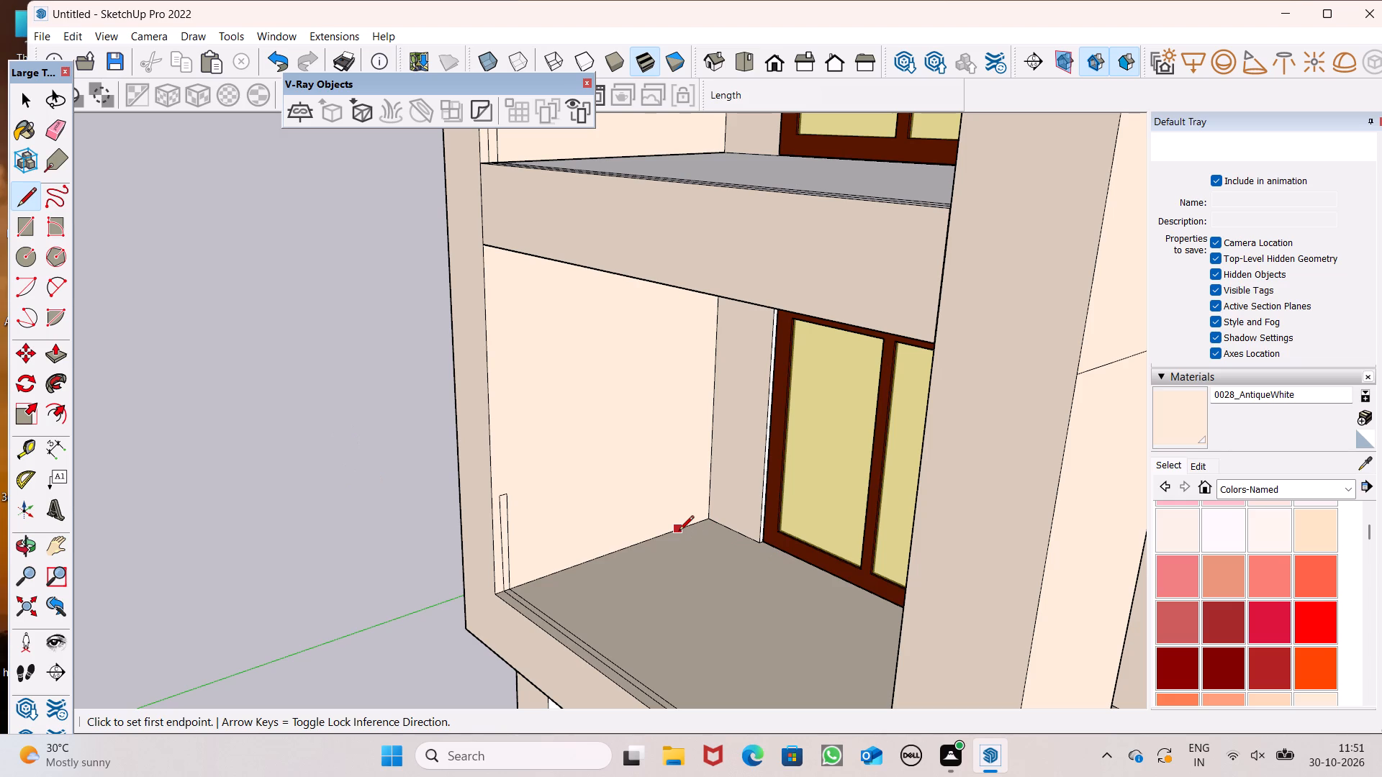
{"action": "scroll", "coordinate": [663, 498], "scroll_direction": "up", "scroll_amount": 5}
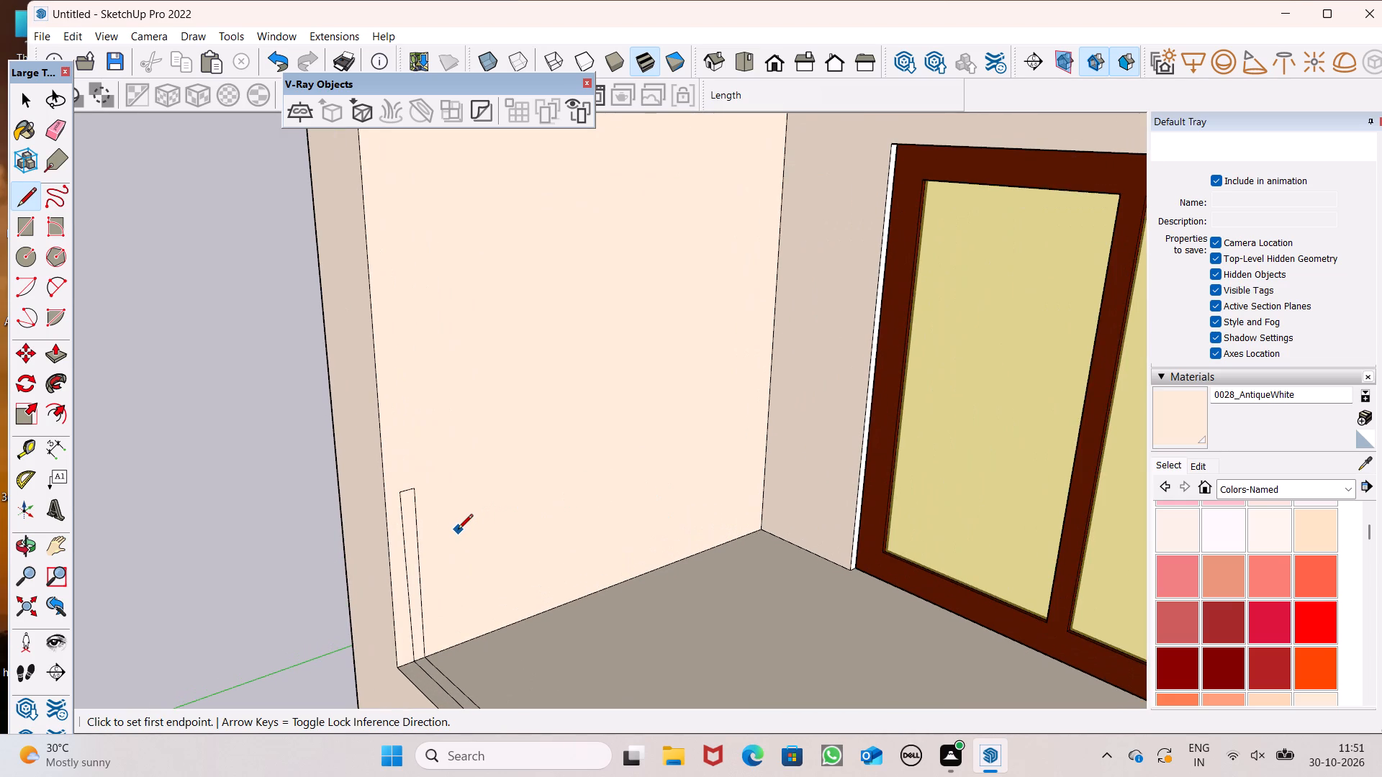
{"action": "scroll", "coordinate": [425, 496], "scroll_direction": "up", "scroll_amount": 11}
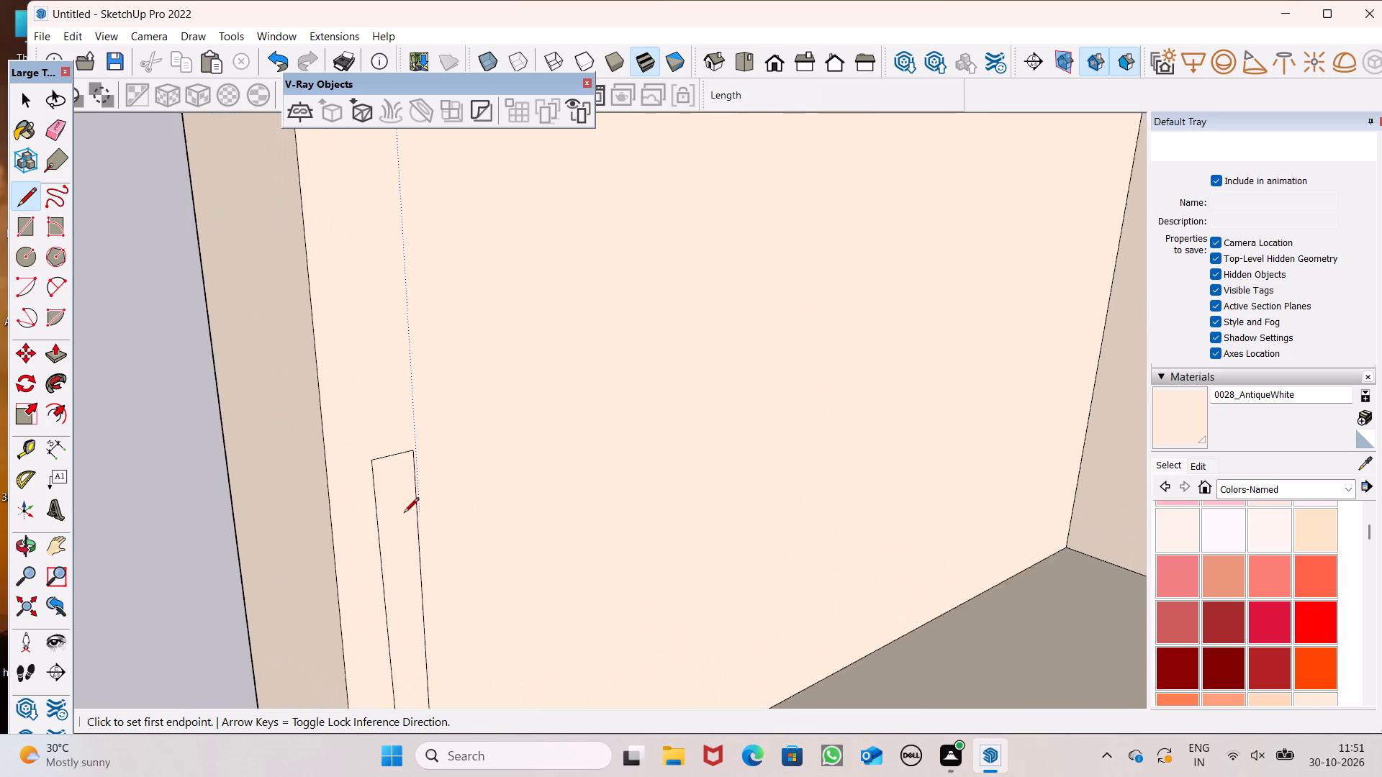
{"action": "middle_click_drag", "start_coordinate": [374, 512], "coordinate": [362, 466]}
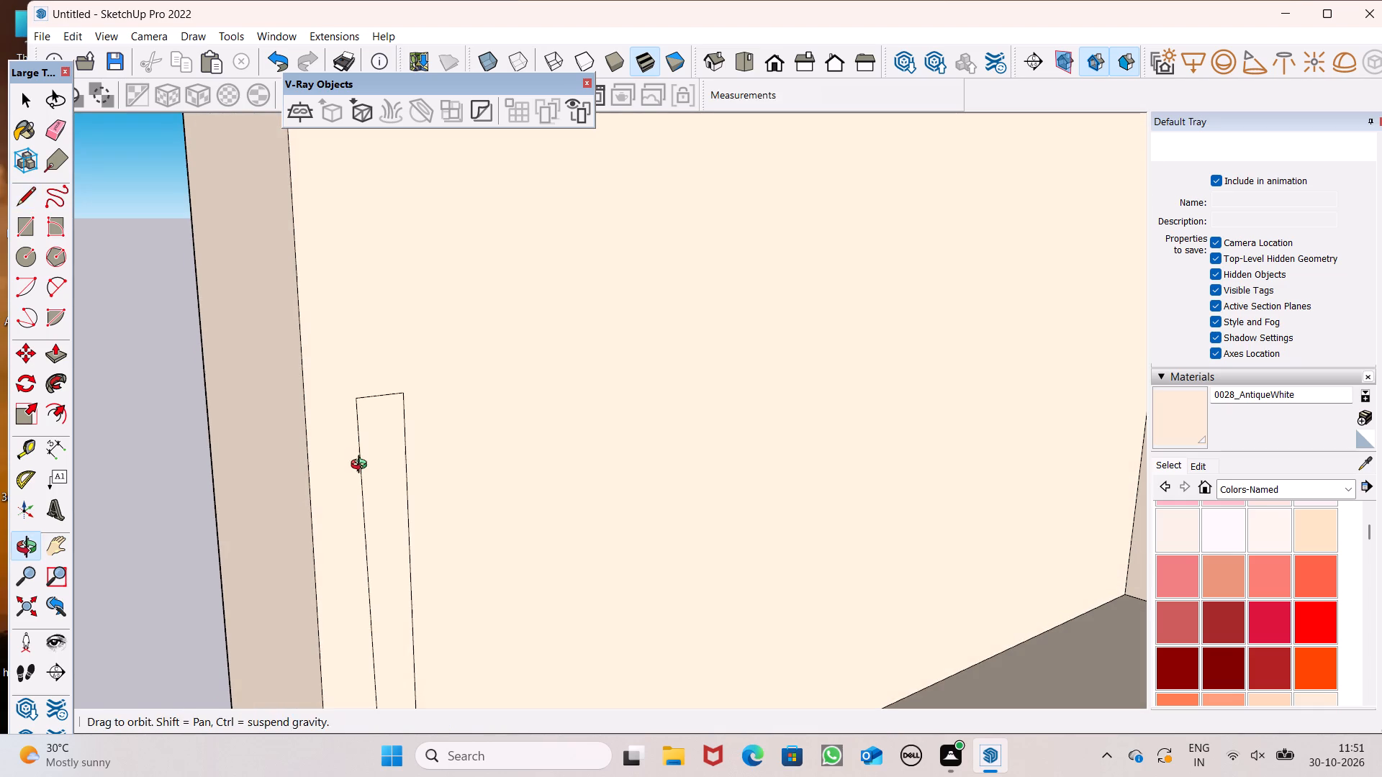
{"action": "middle_click_drag", "start_coordinate": [362, 466], "coordinate": [362, 465]}
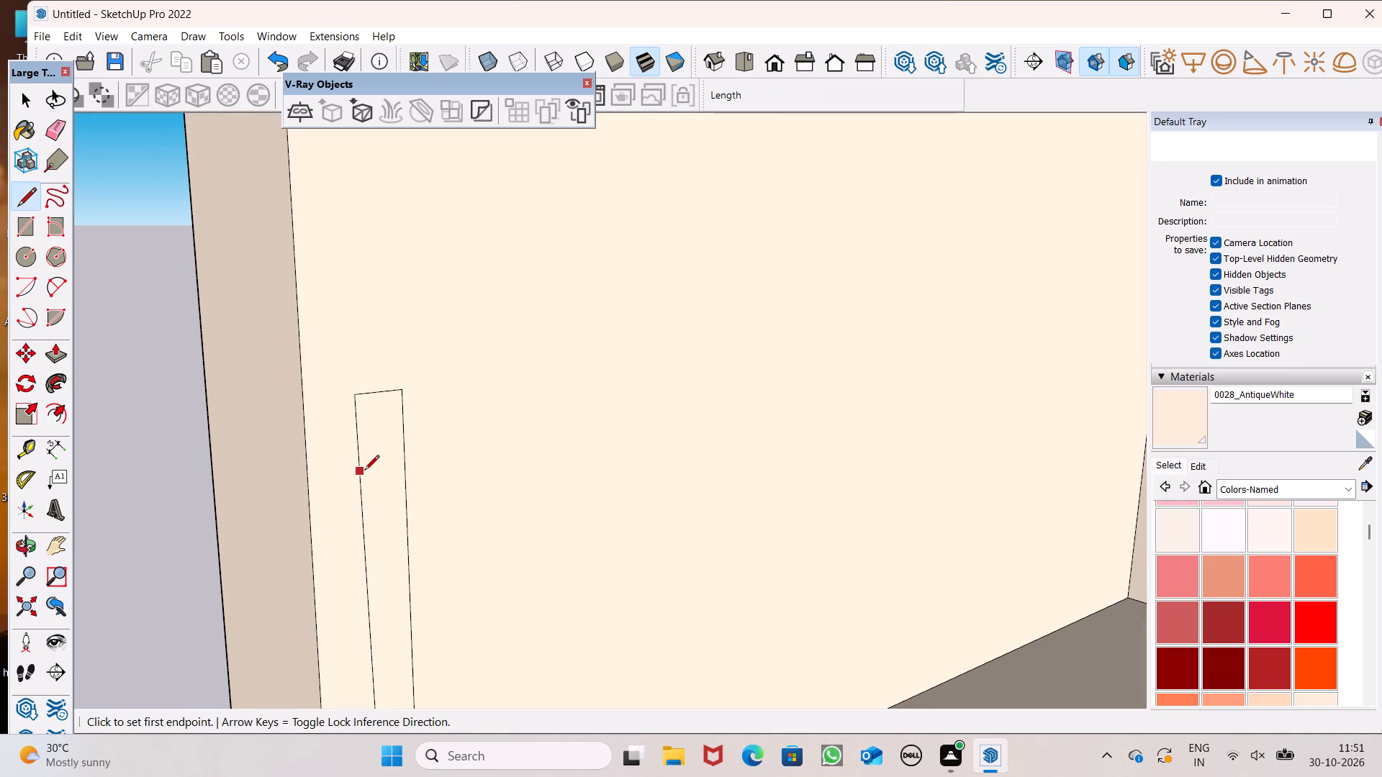
{"action": "left_click", "coordinate": [359, 468]}
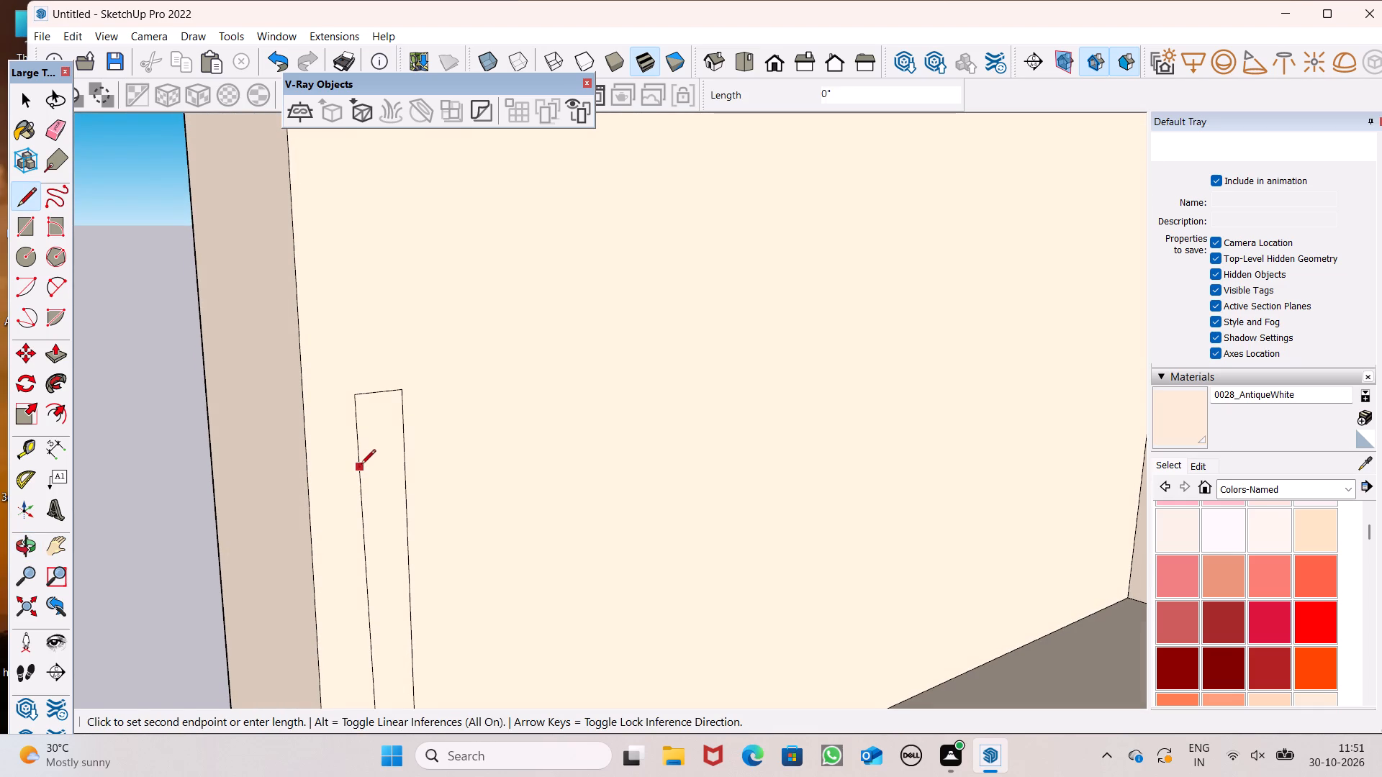
{"action": "left_click", "coordinate": [407, 468]}
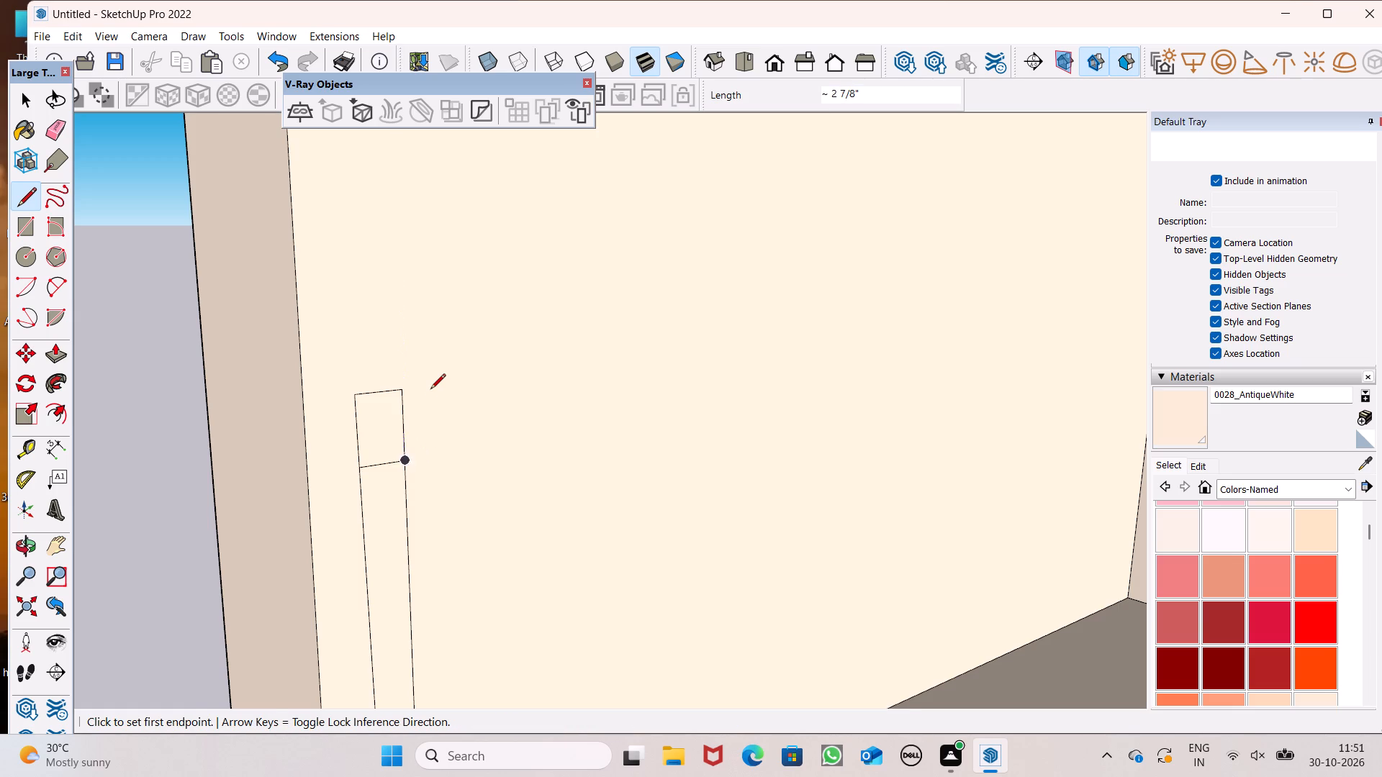
Paint the small top section of the lower balcony's side-wall strip with Metal Seamed from the Metal materials.
{"action": "scroll", "coordinate": [432, 380], "scroll_direction": "down", "scroll_amount": 9}
{"action": "scroll", "coordinate": [153, 407], "scroll_direction": "down", "scroll_amount": 3}
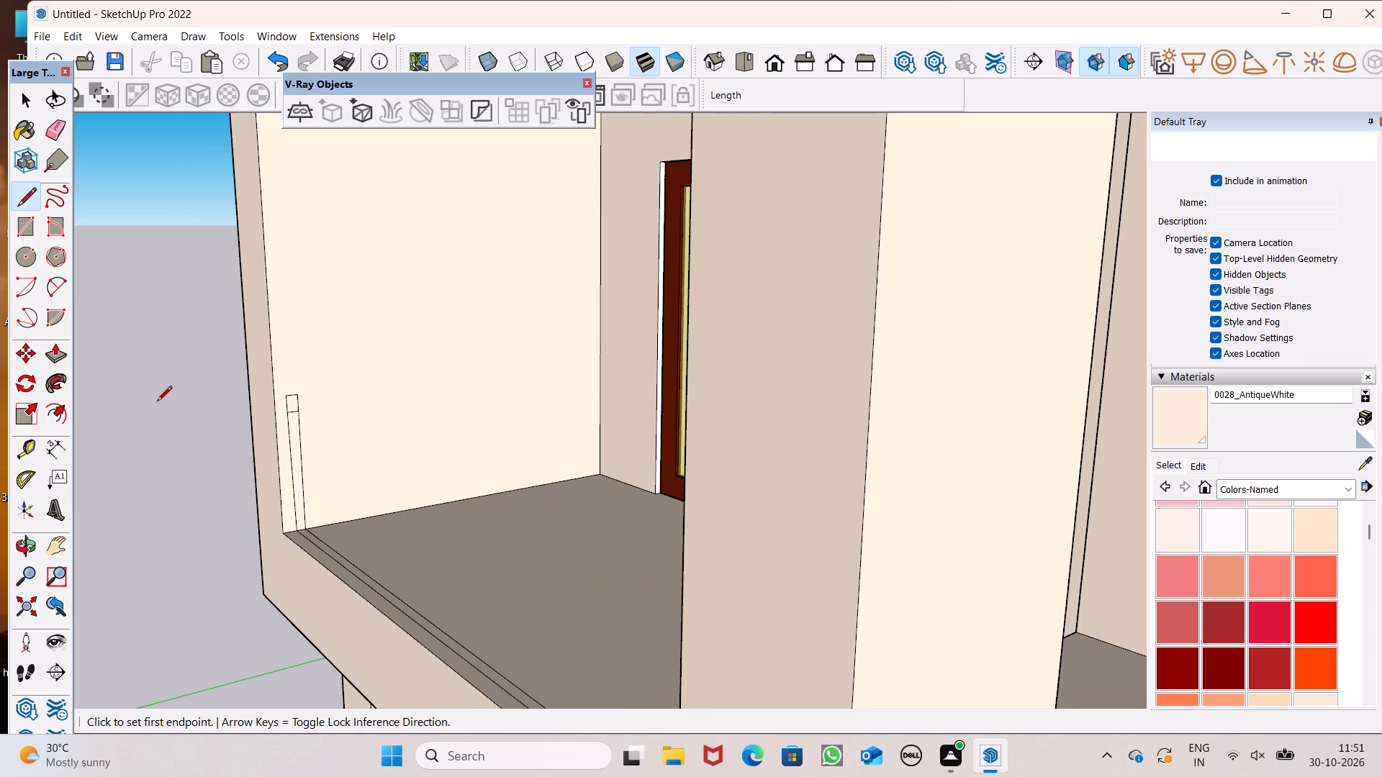
{"action": "key", "text": "space"}
{"action": "scroll", "coordinate": [157, 402], "scroll_direction": "down", "scroll_amount": 4}
{"action": "middle_click_drag", "start_coordinate": [191, 430], "coordinate": [273, 388]}
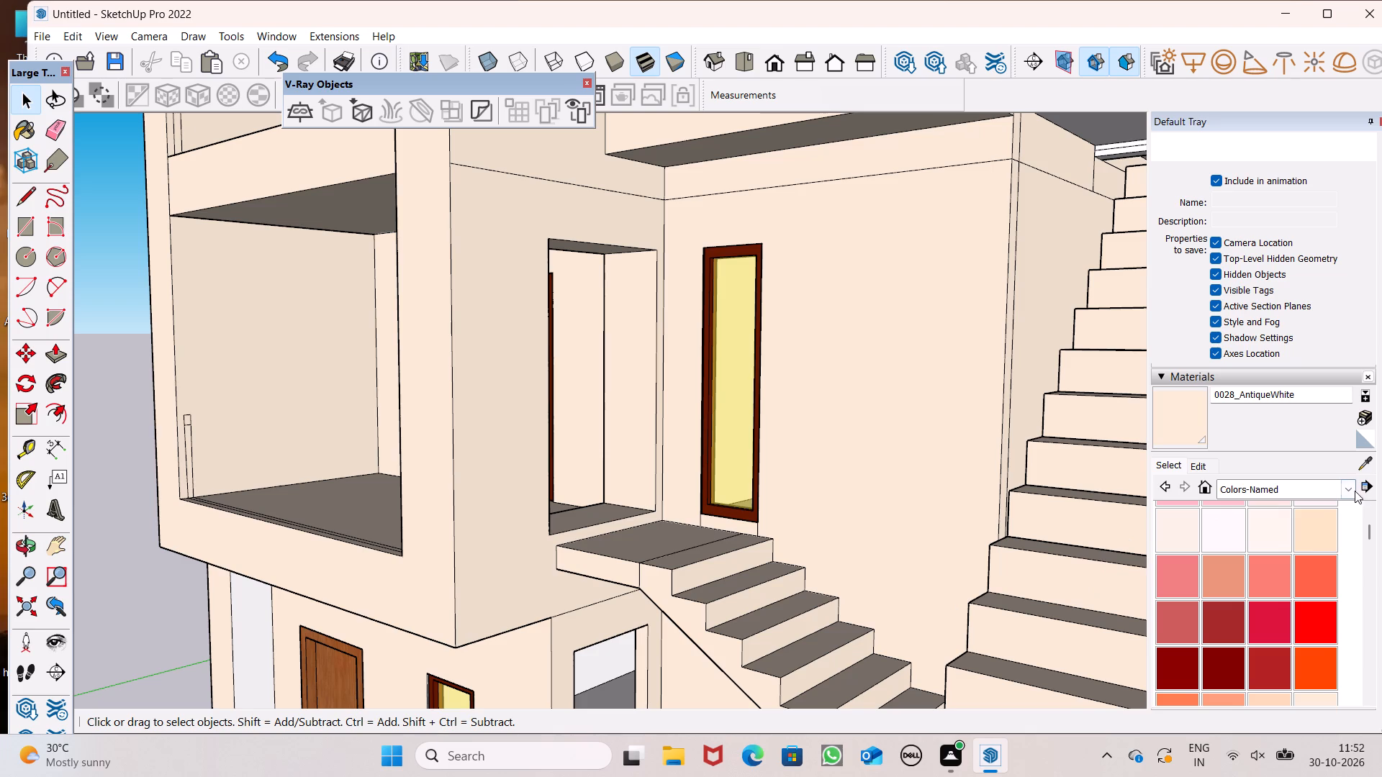
{"action": "scroll", "coordinate": [1255, 589], "scroll_direction": "down", "scroll_amount": 6}
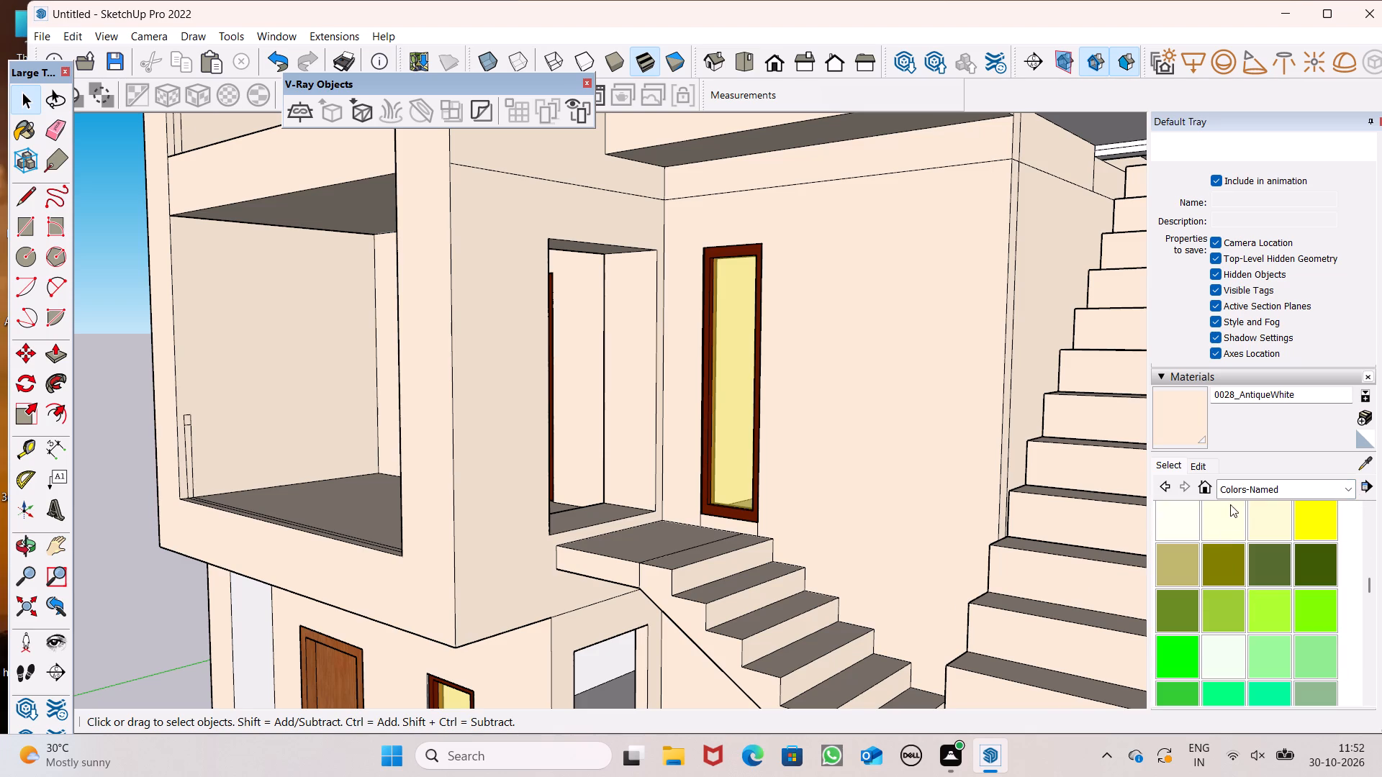
{"action": "left_click", "coordinate": [1241, 496]}
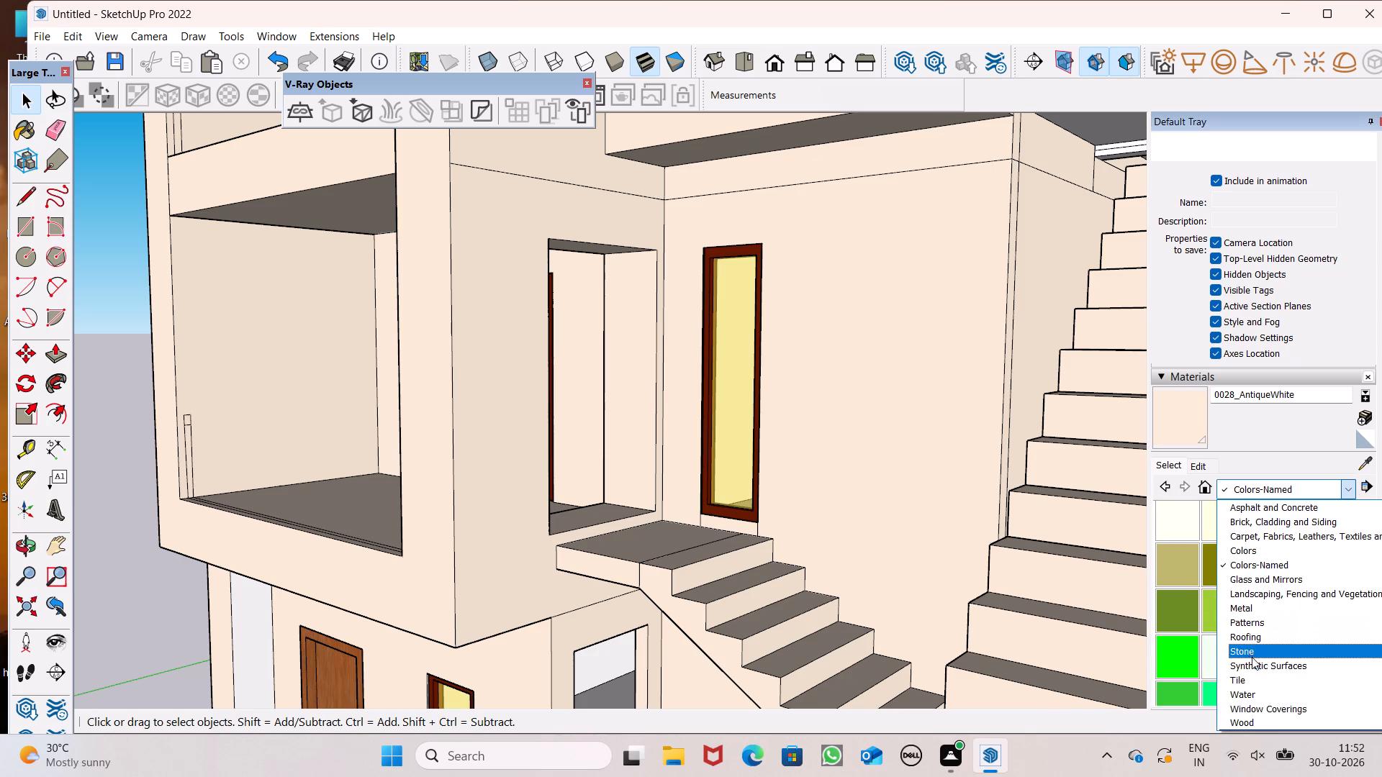
{"action": "left_click", "coordinate": [1256, 604]}
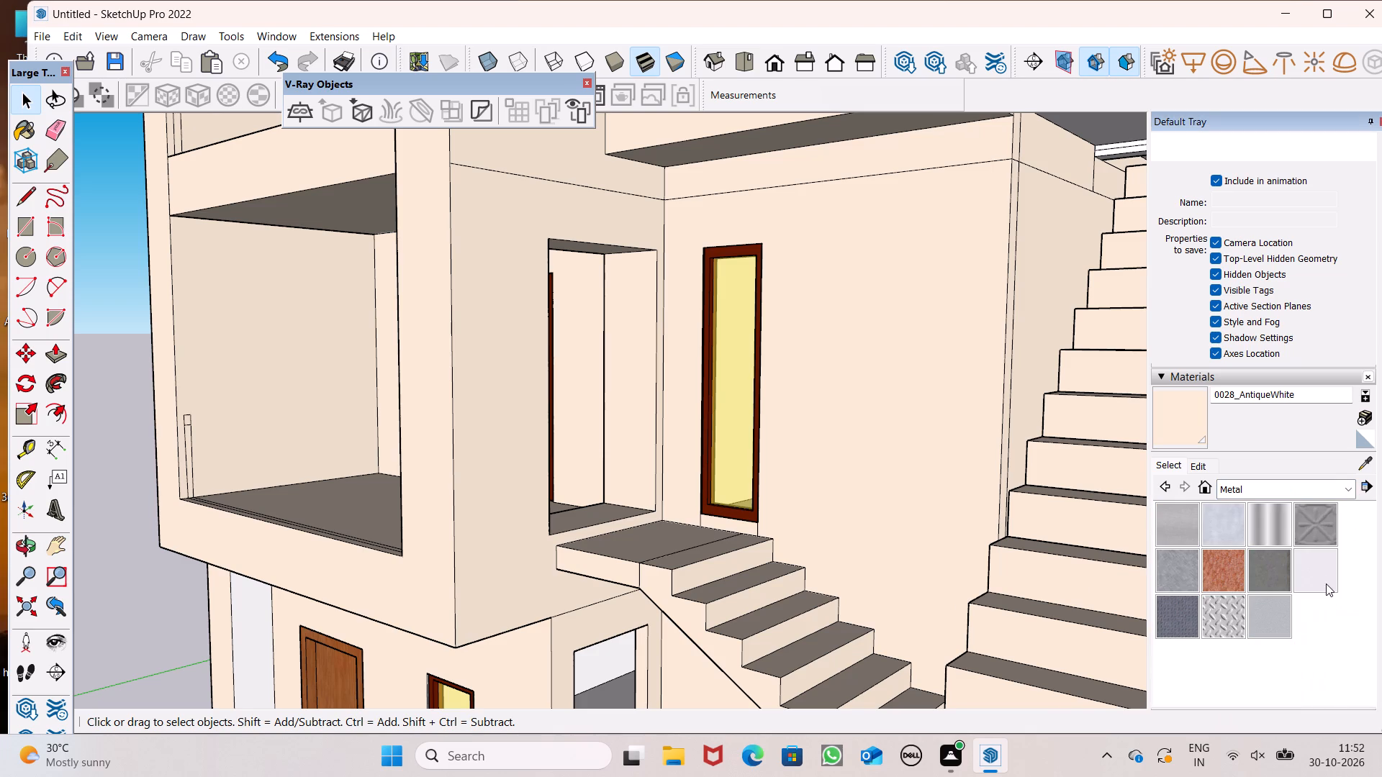
{"action": "left_click", "coordinate": [1265, 571]}
{"action": "scroll", "coordinate": [123, 455], "scroll_direction": "up", "scroll_amount": 7}
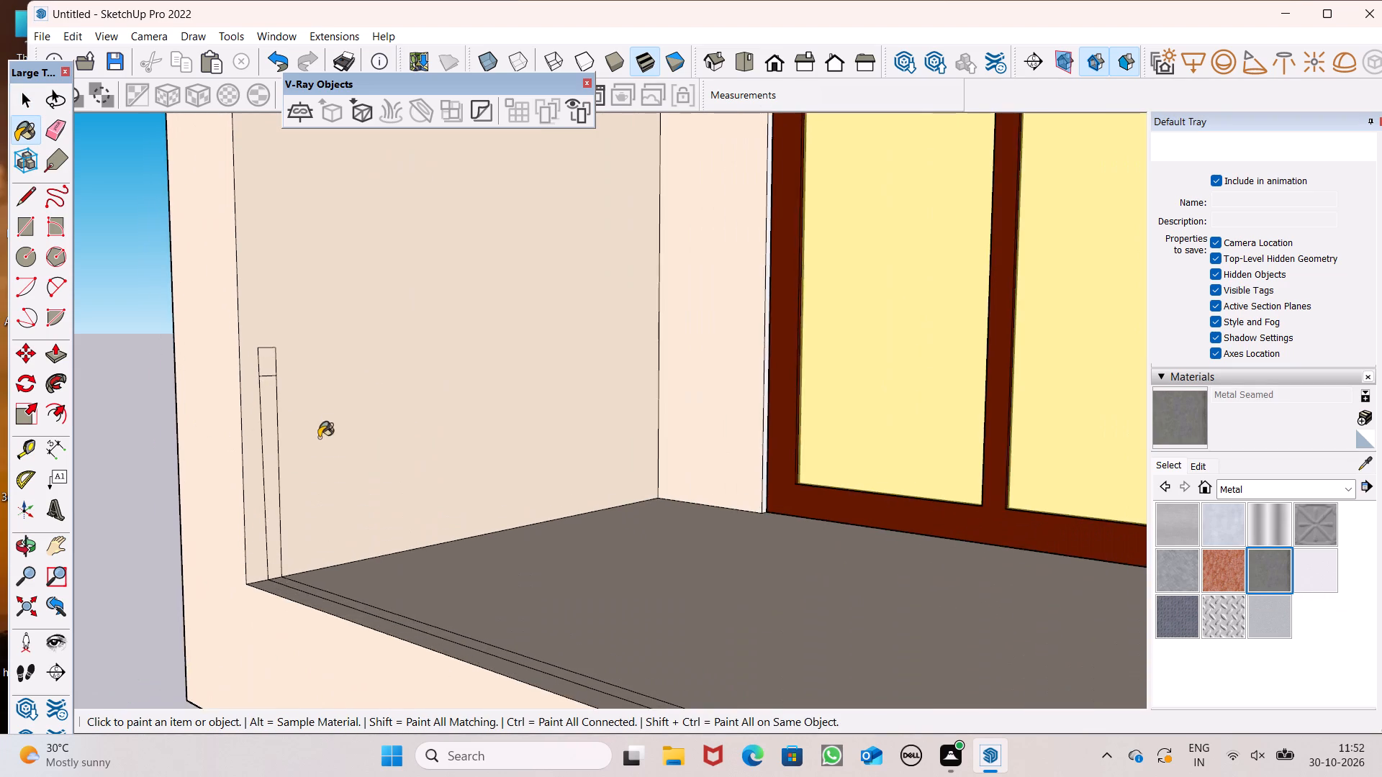
{"action": "scroll", "coordinate": [312, 413], "scroll_direction": "up", "scroll_amount": 5}
{"action": "left_click", "coordinate": [233, 340]}
Paint the small top section of the upper balcony's side-wall strip with Metal Seamed.
{"action": "scroll", "coordinate": [448, 594], "scroll_direction": "down", "scroll_amount": 10}
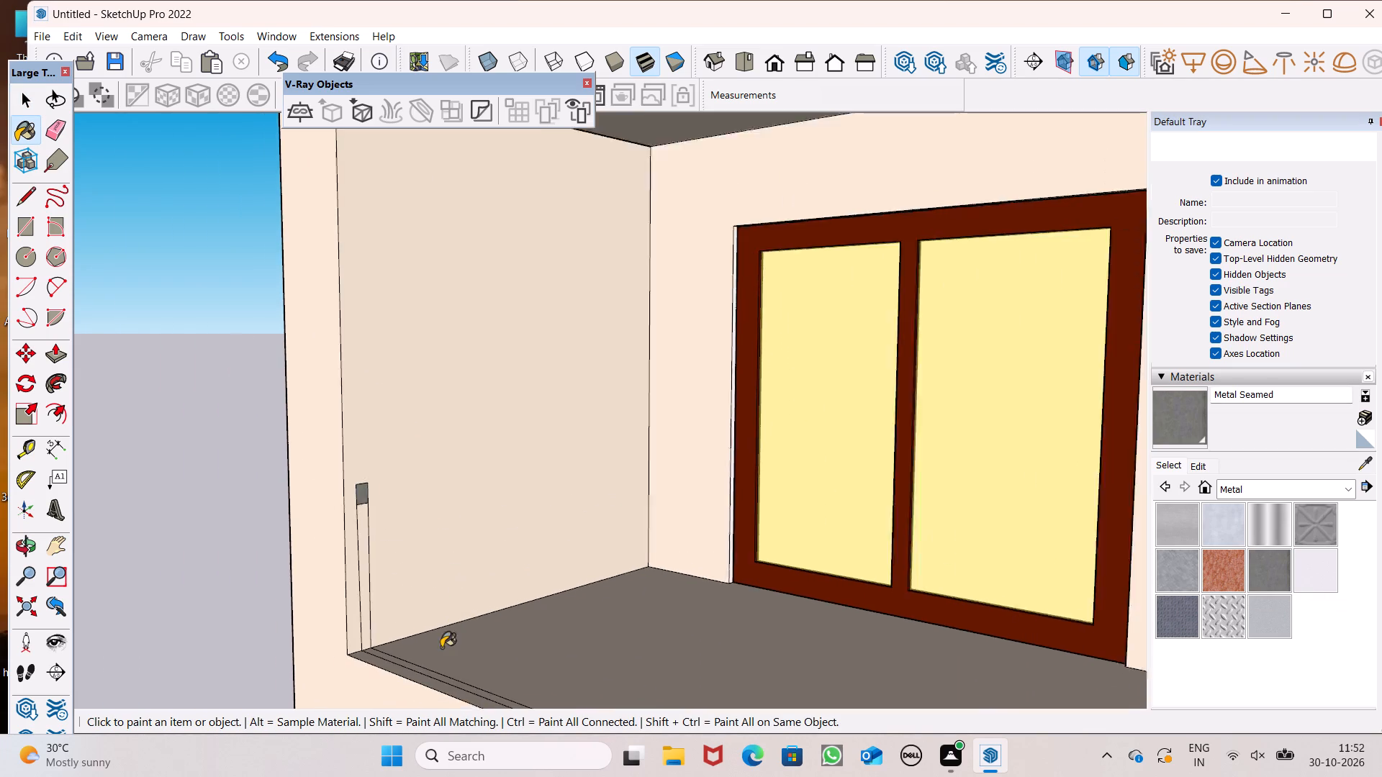
{"action": "scroll", "coordinate": [441, 647], "scroll_direction": "down", "scroll_amount": 2}
{"action": "scroll", "coordinate": [482, 438], "scroll_direction": "down", "scroll_amount": 8}
{"action": "scroll", "coordinate": [472, 371], "scroll_direction": "down", "scroll_amount": 4}
{"action": "scroll", "coordinate": [553, 272], "scroll_direction": "up", "scroll_amount": 5}
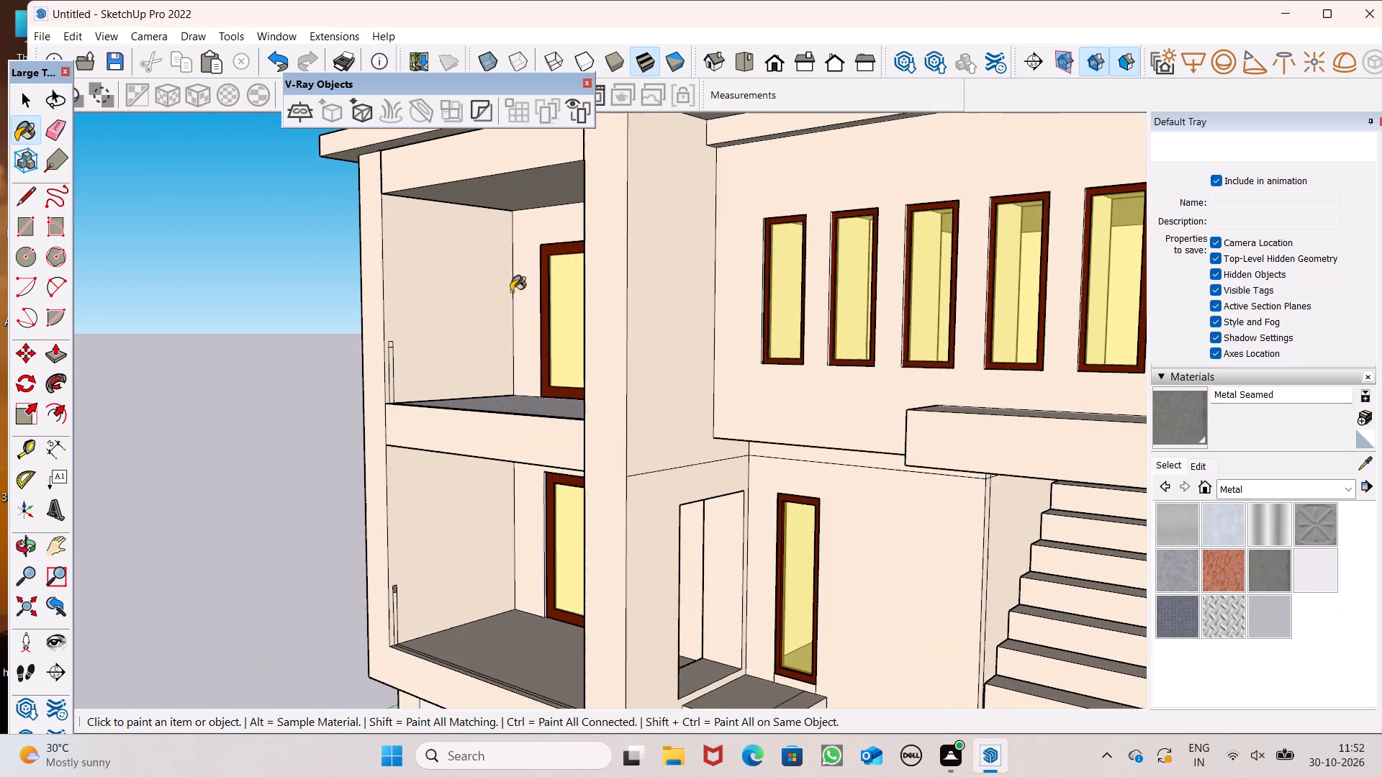
{"action": "scroll", "coordinate": [419, 327], "scroll_direction": "up", "scroll_amount": 13}
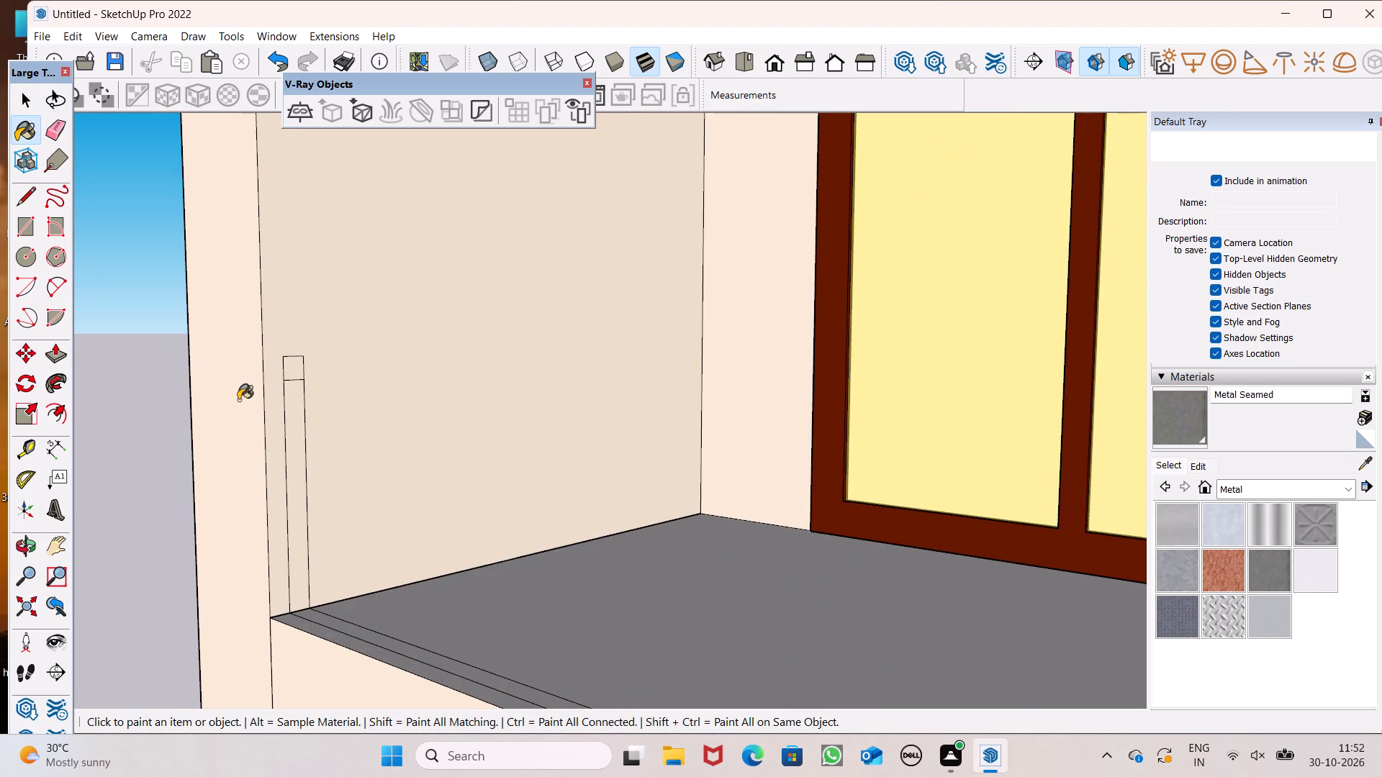
{"action": "scroll", "coordinate": [238, 400], "scroll_direction": "up", "scroll_amount": 5}
{"action": "left_click", "coordinate": [330, 351]}
Push/Pull the upper balcony's Metal Seamed section about 12' 10 1/16" across the front opening as a top rail.
{"action": "scroll", "coordinate": [382, 297], "scroll_direction": "down", "scroll_amount": 6}
{"action": "key", "text": "space"}
{"action": "left_click", "coordinate": [47, 360]}
{"action": "scroll", "coordinate": [351, 324], "scroll_direction": "down", "scroll_amount": 6}
{"action": "left_click_drag", "start_coordinate": [347, 326], "coordinate": [350, 327]}
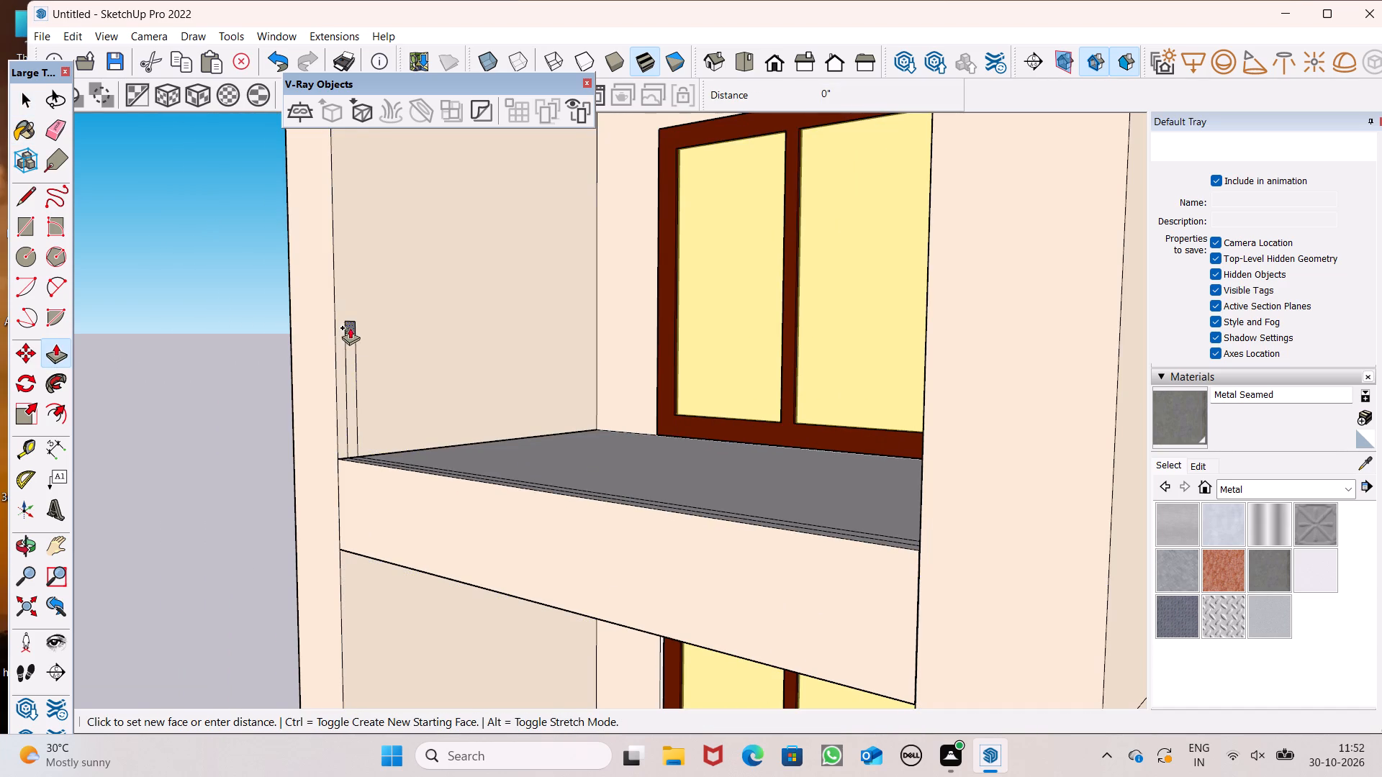
{"action": "left_click_drag", "start_coordinate": [350, 327], "coordinate": [923, 324]}
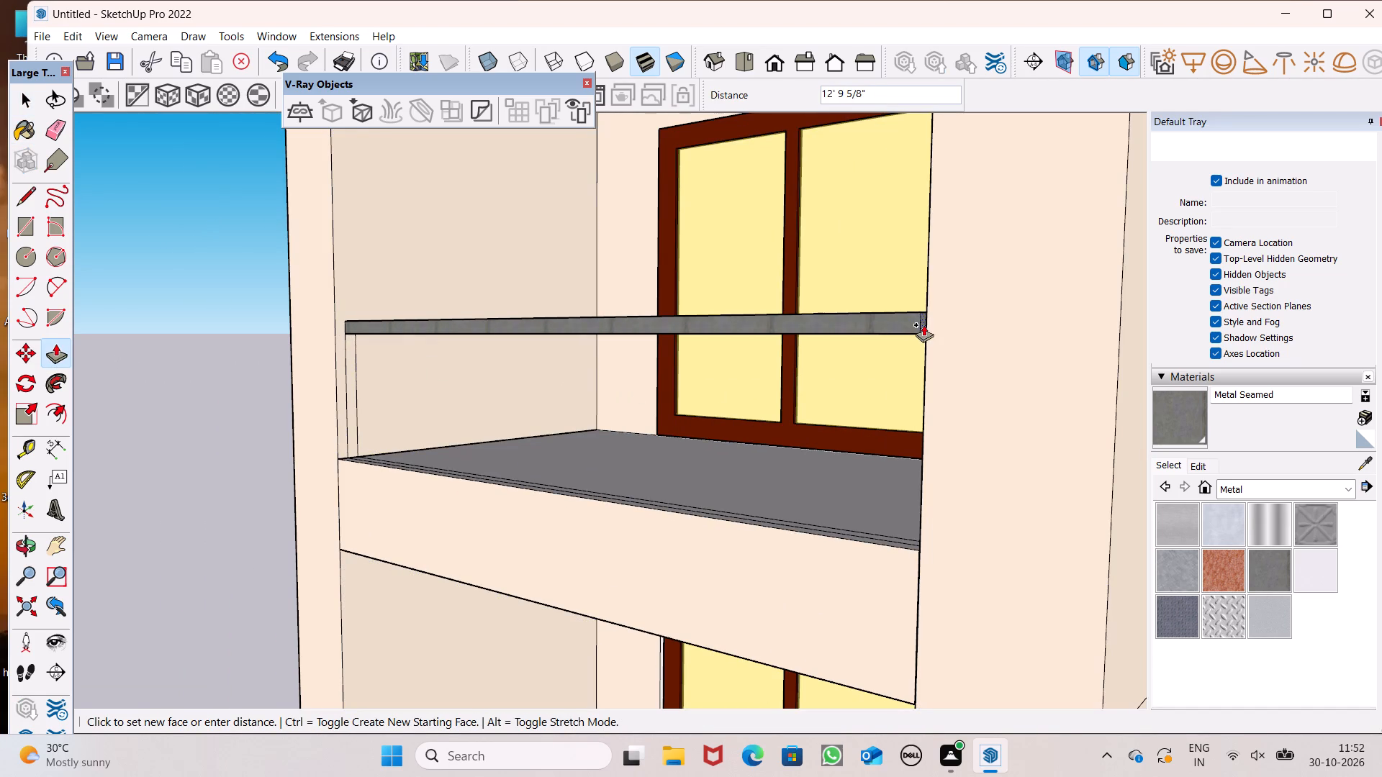
{"action": "left_click_drag", "start_coordinate": [923, 324], "coordinate": [925, 314]}
Extend the free end of the upper balcony's top rail by about 1 3/4" toward the opposite side wall.
{"action": "scroll", "coordinate": [903, 360], "scroll_direction": "down", "scroll_amount": 6}
{"action": "middle_click_drag", "start_coordinate": [916, 353], "coordinate": [929, 357]}
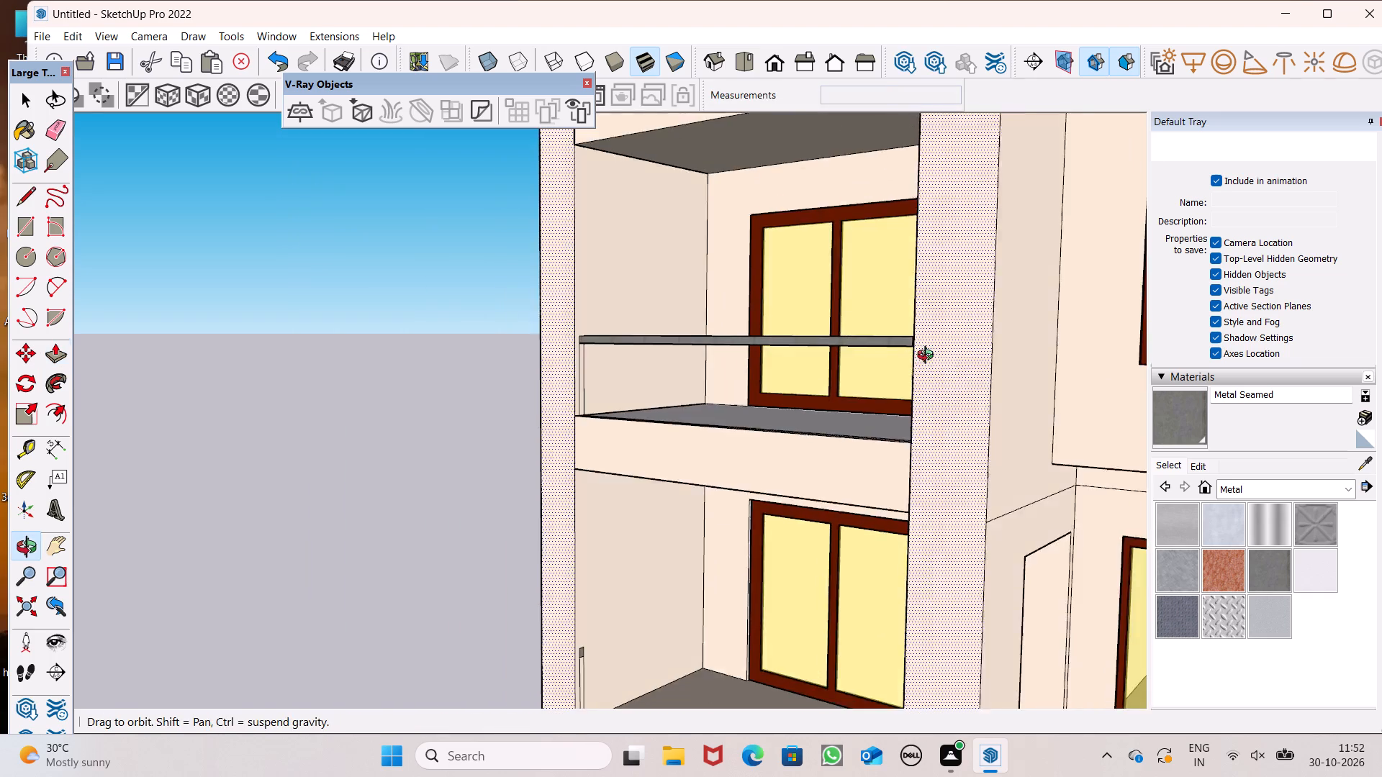
{"action": "middle_click_drag", "start_coordinate": [929, 357], "coordinate": [1031, 397]}
{"action": "scroll", "coordinate": [999, 384], "scroll_direction": "up", "scroll_amount": 8}
{"action": "scroll", "coordinate": [852, 333], "scroll_direction": "up", "scroll_amount": 8}
{"action": "scroll", "coordinate": [1008, 334], "scroll_direction": "up", "scroll_amount": 7}
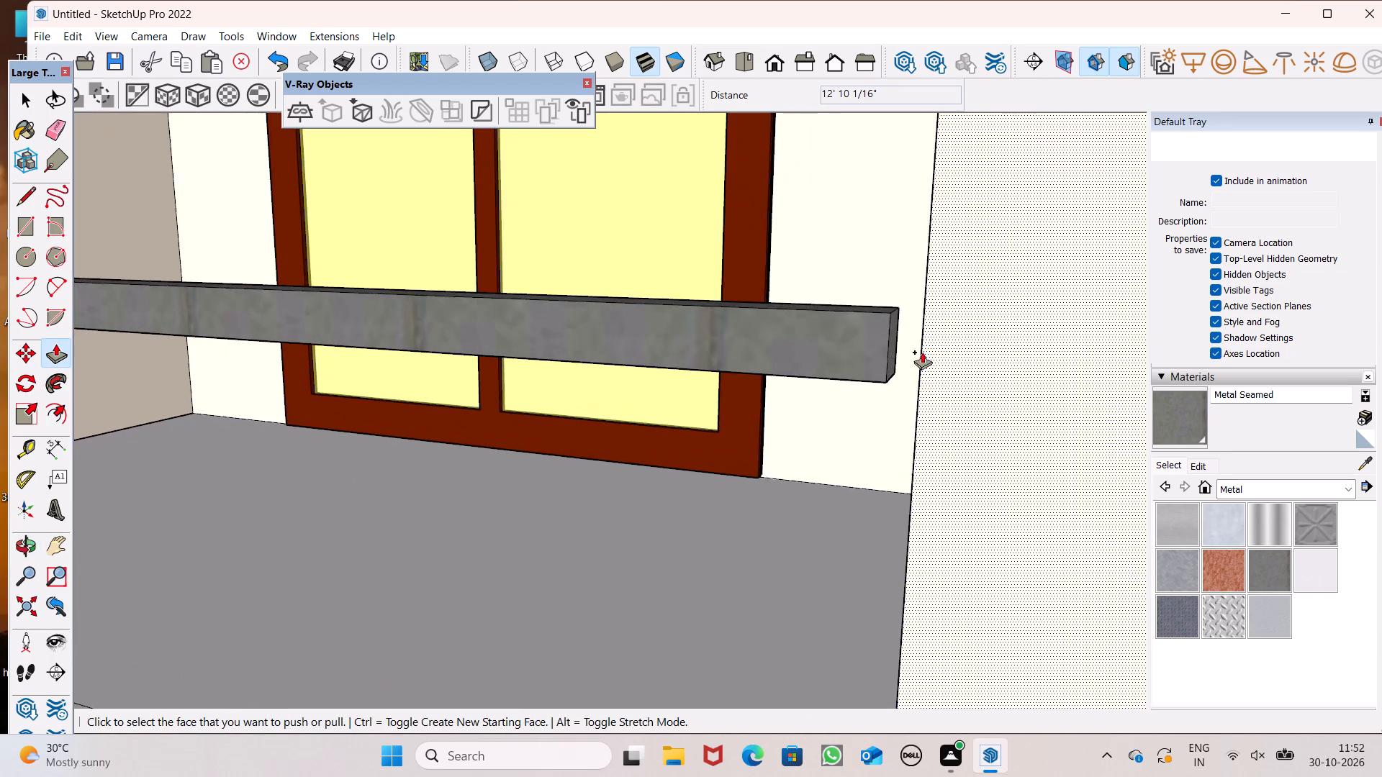
{"action": "scroll", "coordinate": [921, 352], "scroll_direction": "up", "scroll_amount": 5}
{"action": "left_click_drag", "start_coordinate": [858, 384], "coordinate": [894, 392], "text": "ctrl"}
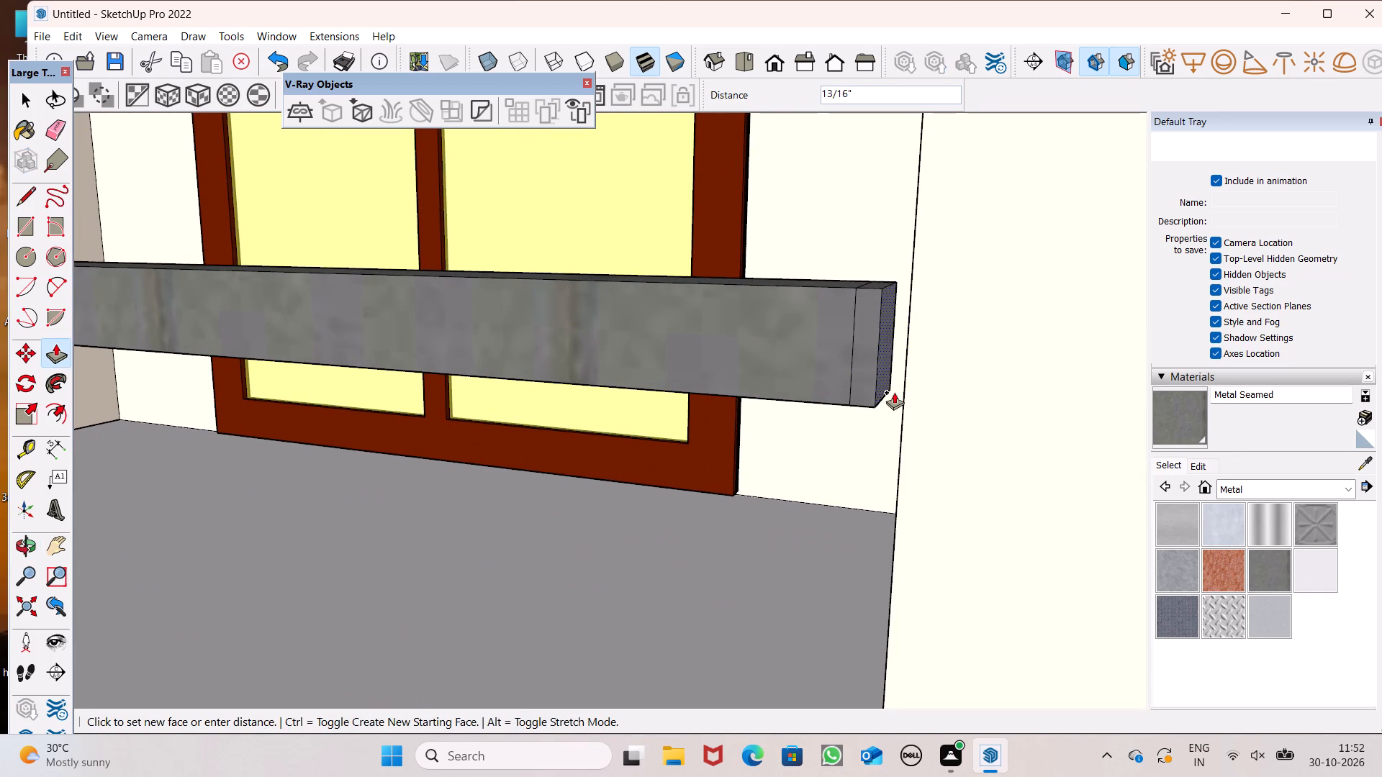
{"action": "left_click_drag", "start_coordinate": [894, 392], "coordinate": [905, 398], "text": "ctrl"}
Examine the upper balcony's top rail and how its extended end meets the opposite side wall.
{"action": "scroll", "coordinate": [905, 377], "scroll_direction": "down", "scroll_amount": 7}
{"action": "middle_click_drag", "start_coordinate": [897, 398], "coordinate": [959, 374]}
{"action": "scroll", "coordinate": [697, 363], "scroll_direction": "down", "scroll_amount": 7}
{"action": "middle_click_drag", "start_coordinate": [715, 399], "coordinate": [795, 399]}
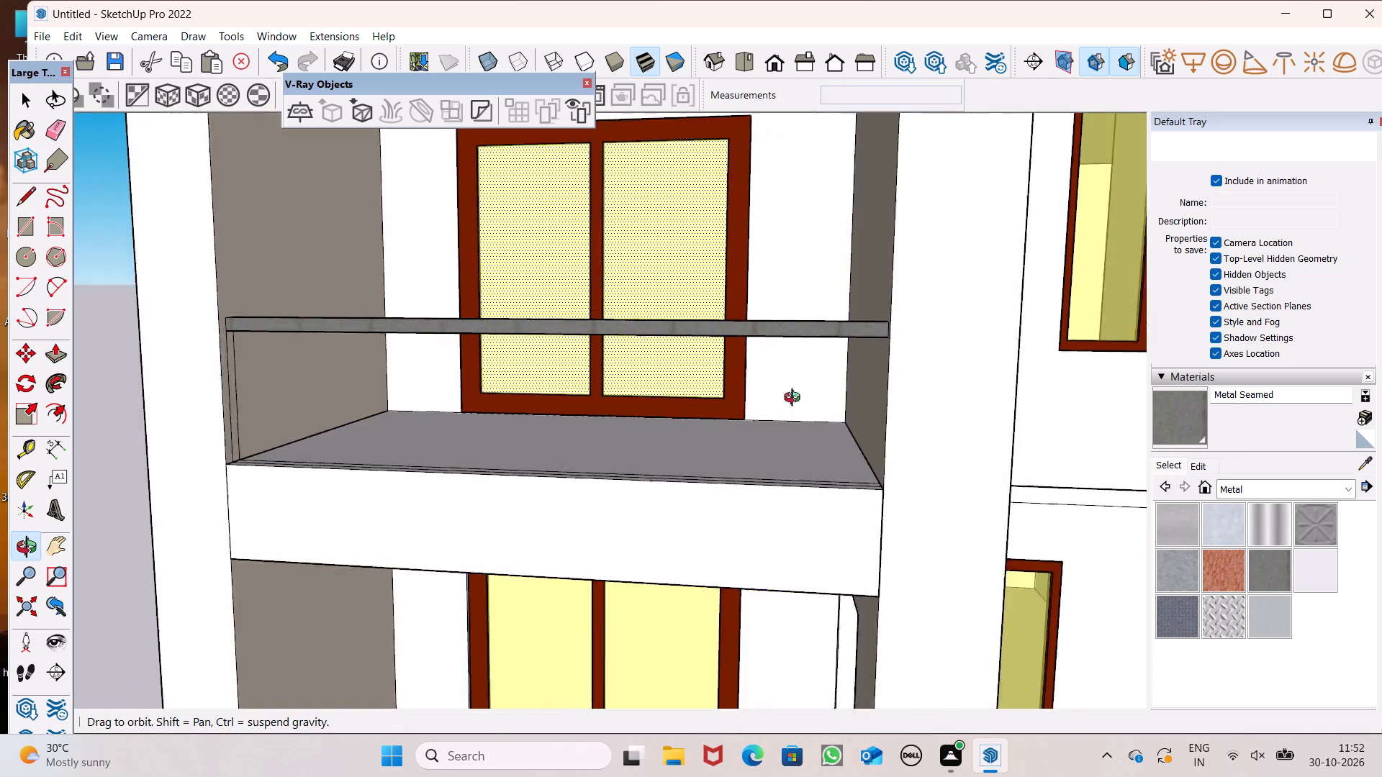
{"action": "middle_click_drag", "start_coordinate": [795, 399], "coordinate": [912, 394]}
{"action": "scroll", "coordinate": [659, 388], "scroll_direction": "down", "scroll_amount": 5}
{"action": "scroll", "coordinate": [843, 375], "scroll_direction": "up", "scroll_amount": 7}
{"action": "scroll", "coordinate": [977, 338], "scroll_direction": "up", "scroll_amount": 3}
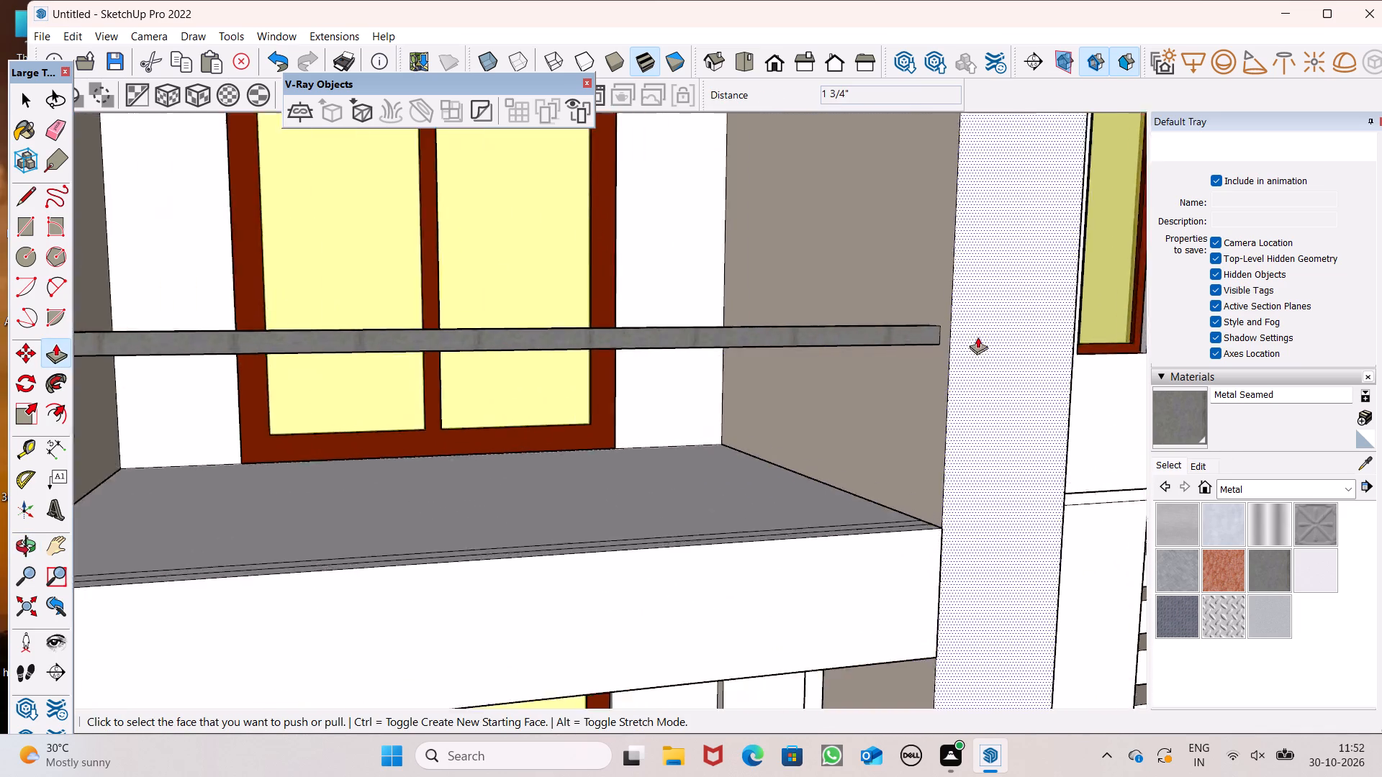
{"action": "scroll", "coordinate": [977, 337], "scroll_direction": "up", "scroll_amount": 15}
{"action": "middle_click_drag", "start_coordinate": [1006, 362], "coordinate": [645, 448]}
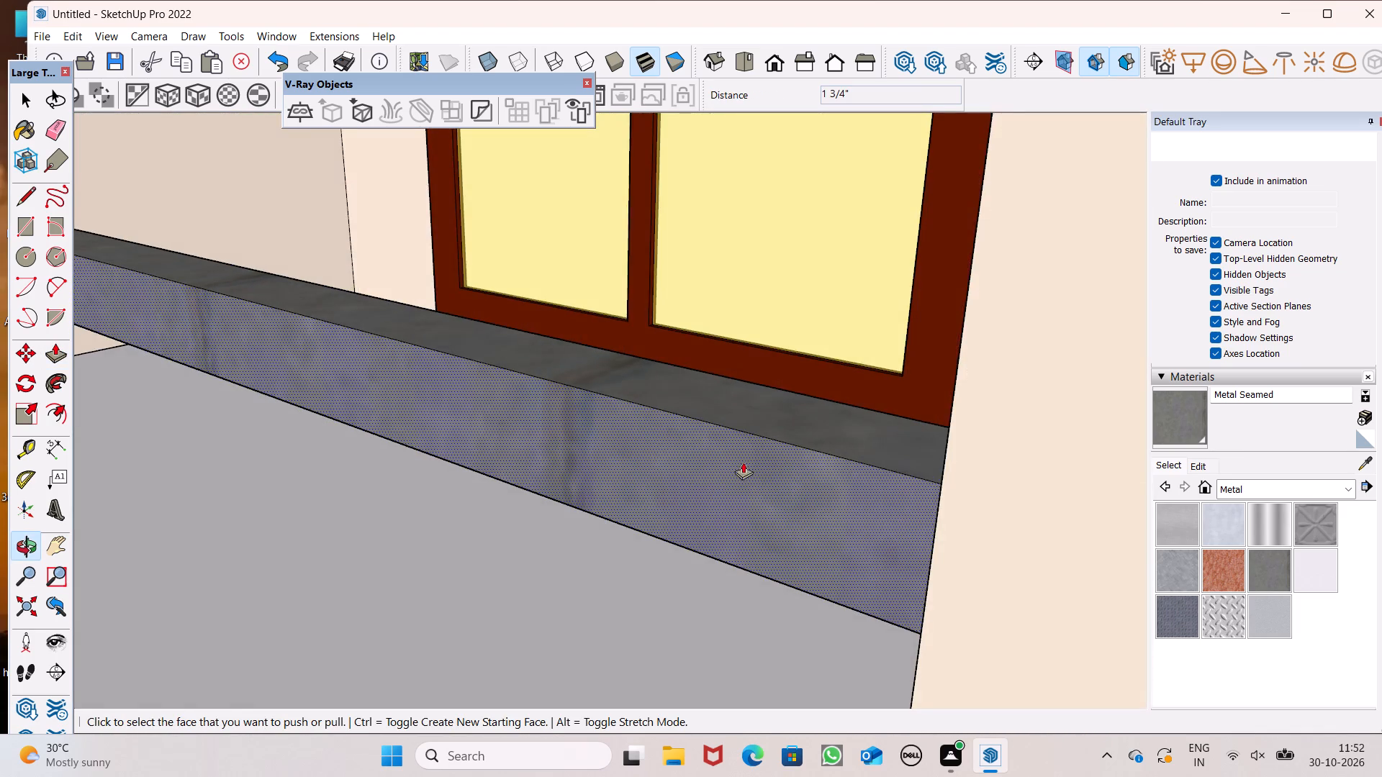
{"action": "scroll", "coordinate": [778, 524], "scroll_direction": "down", "scroll_amount": 4}
{"action": "middle_click_drag", "start_coordinate": [810, 568], "coordinate": [990, 565]}
{"action": "scroll", "coordinate": [931, 531], "scroll_direction": "up", "scroll_amount": 8}
{"action": "scroll", "coordinate": [865, 478], "scroll_direction": "up", "scroll_amount": 8}
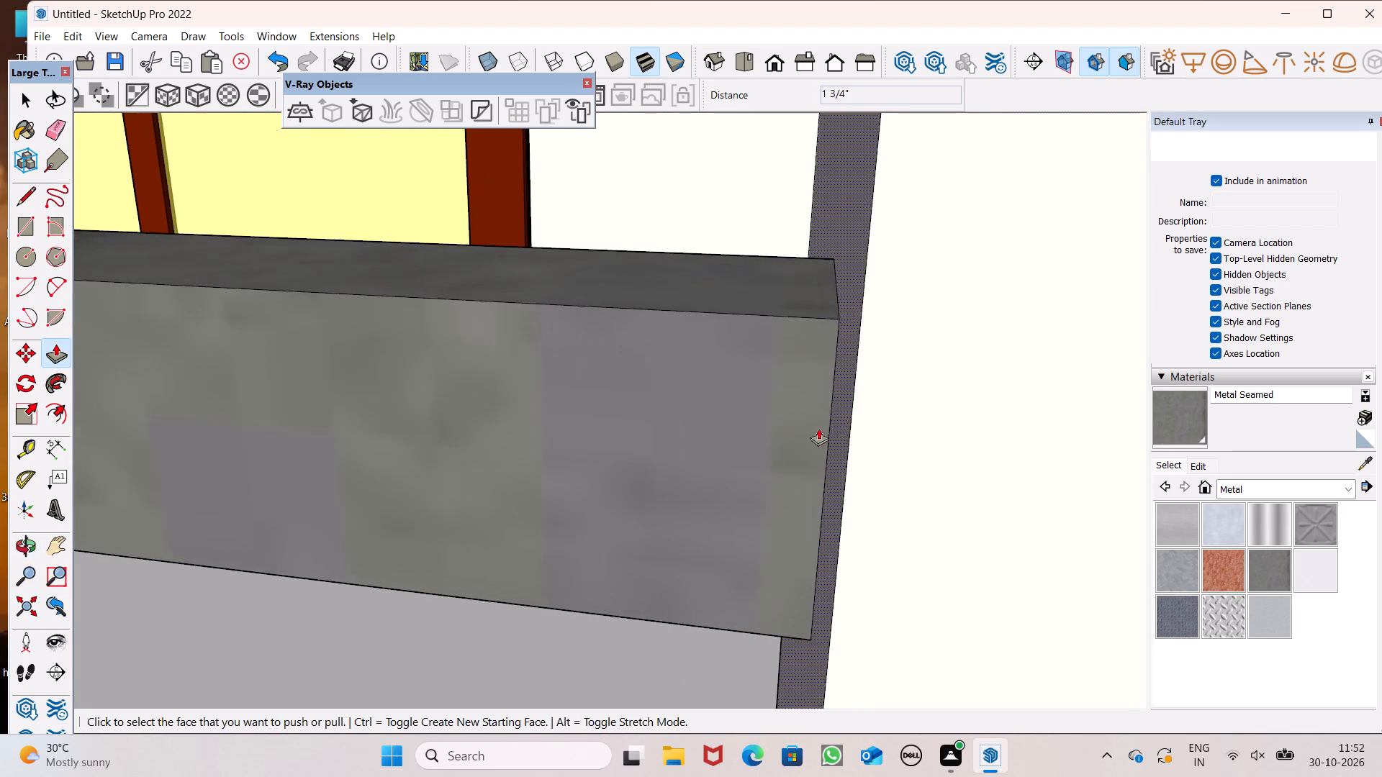
{"action": "middle_click_drag", "start_coordinate": [818, 428], "coordinate": [834, 412]}
{"action": "scroll", "coordinate": [834, 414], "scroll_direction": "up", "scroll_amount": 8}
{"action": "scroll", "coordinate": [884, 471], "scroll_direction": "up", "scroll_amount": 8}
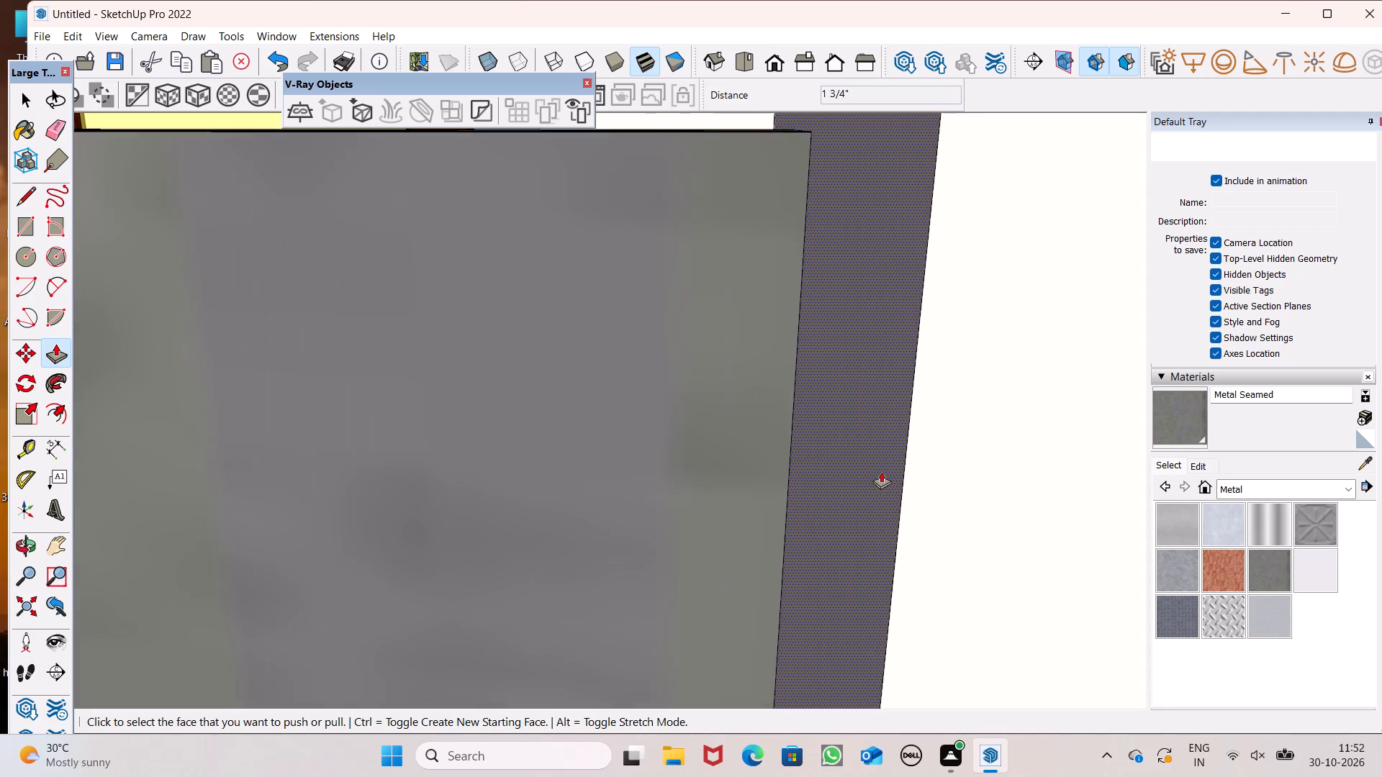
{"action": "middle_click_drag", "start_coordinate": [893, 528], "coordinate": [867, 508]}
{"action": "scroll", "coordinate": [867, 508], "scroll_direction": "up", "scroll_amount": 10}
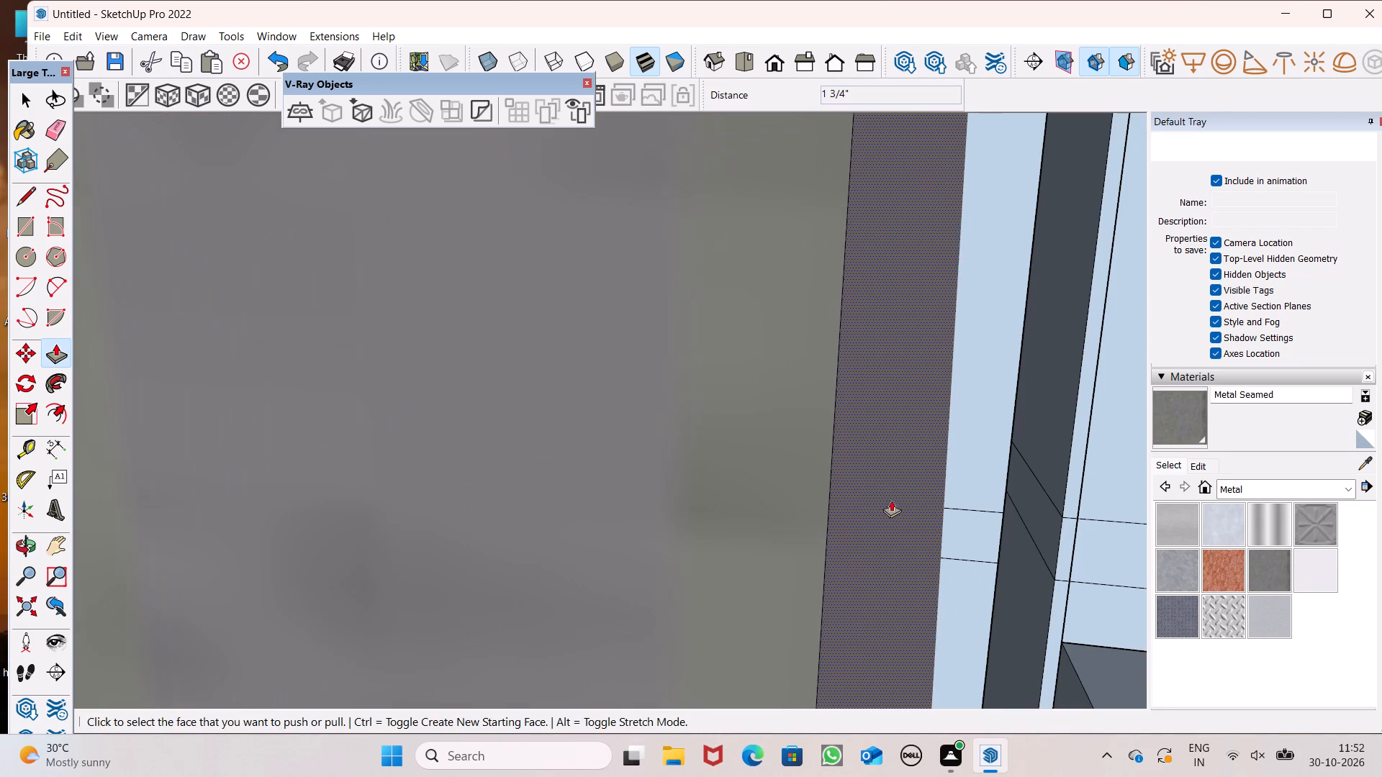
{"action": "scroll", "coordinate": [890, 500], "scroll_direction": "up", "scroll_amount": 8}
{"action": "middle_click_drag", "start_coordinate": [918, 512], "coordinate": [836, 518]}
{"action": "scroll", "coordinate": [839, 515], "scroll_direction": "up", "scroll_amount": 1}
Show the house in the standard front view, with the lower balcony and its surroundings in sight.
{"action": "left_click", "coordinate": [774, 63]}
{"action": "scroll", "coordinate": [835, 292], "scroll_direction": "down", "scroll_amount": 3}
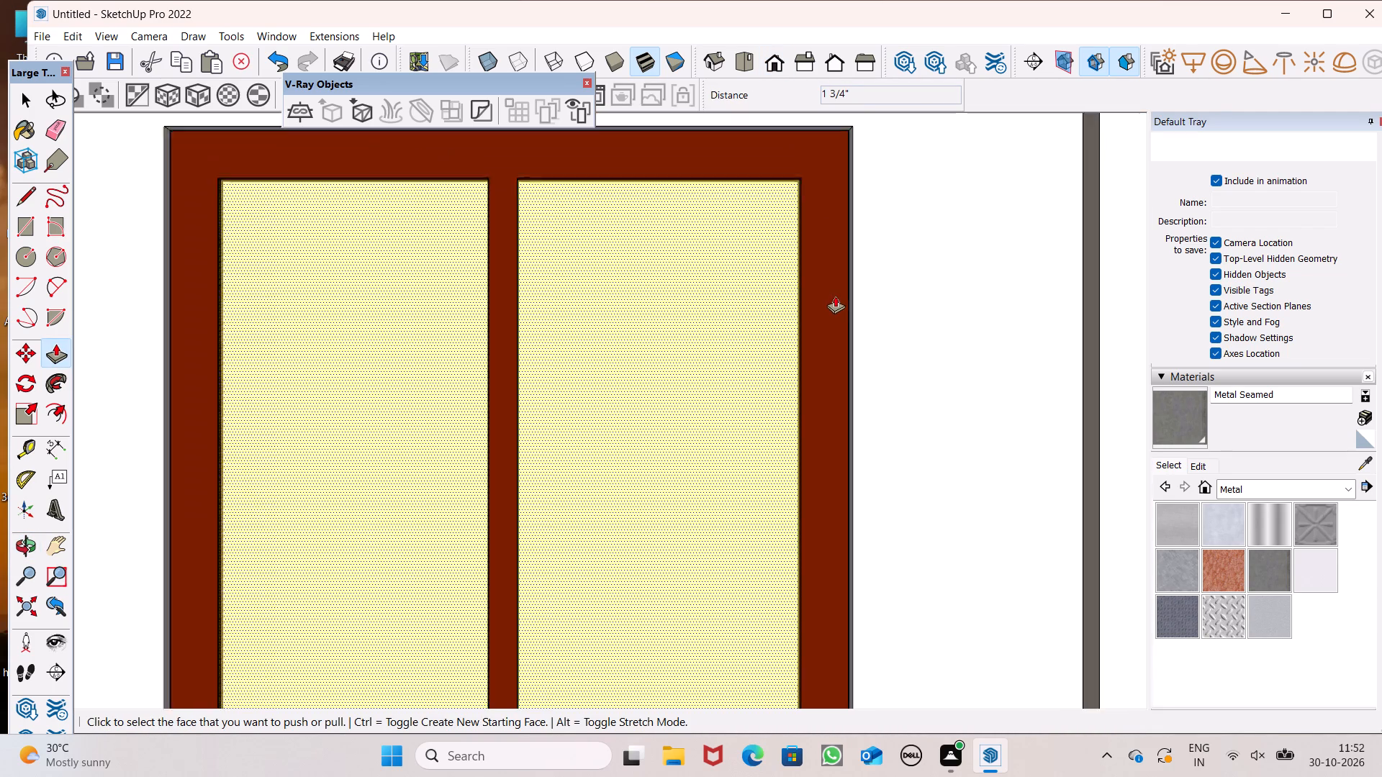
{"action": "scroll", "coordinate": [835, 296], "scroll_direction": "down", "scroll_amount": 2}
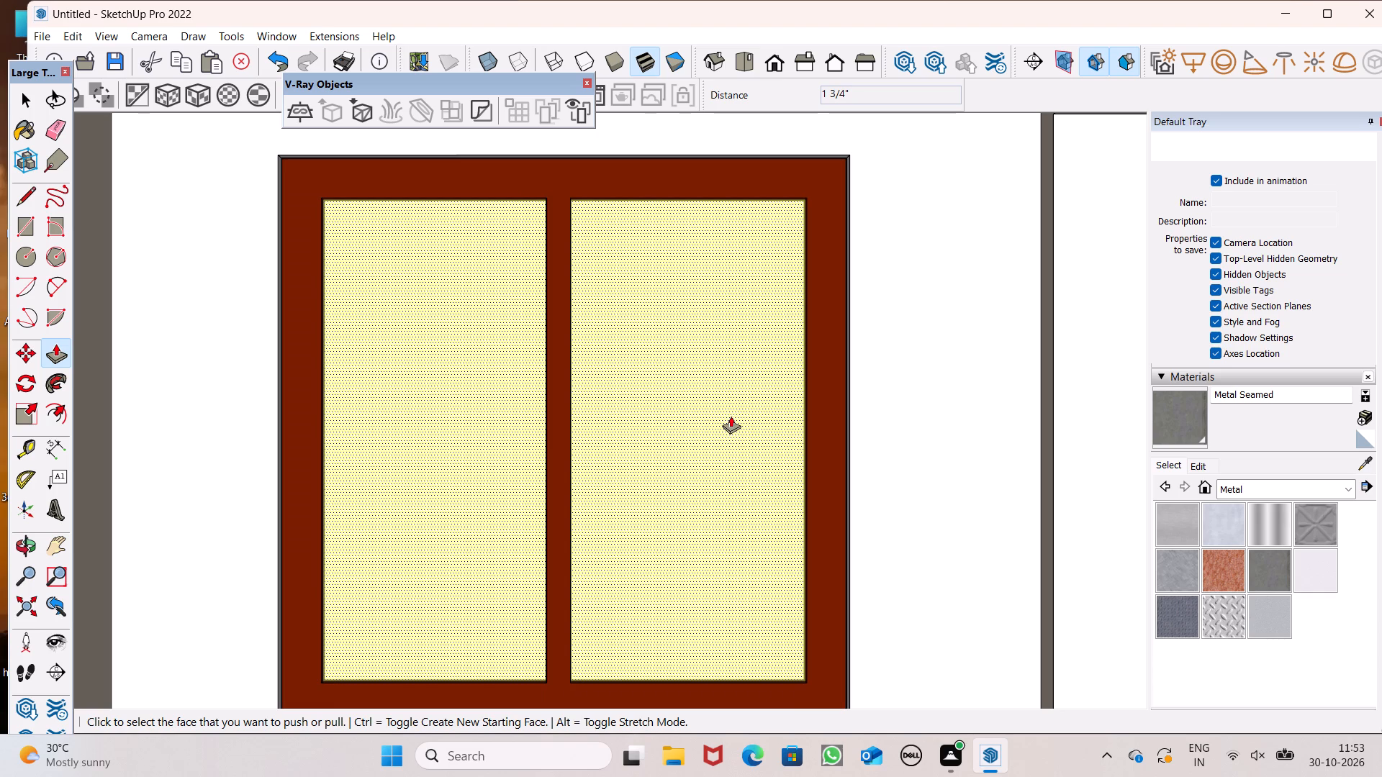
{"action": "scroll", "coordinate": [633, 467], "scroll_direction": "down", "scroll_amount": 3}
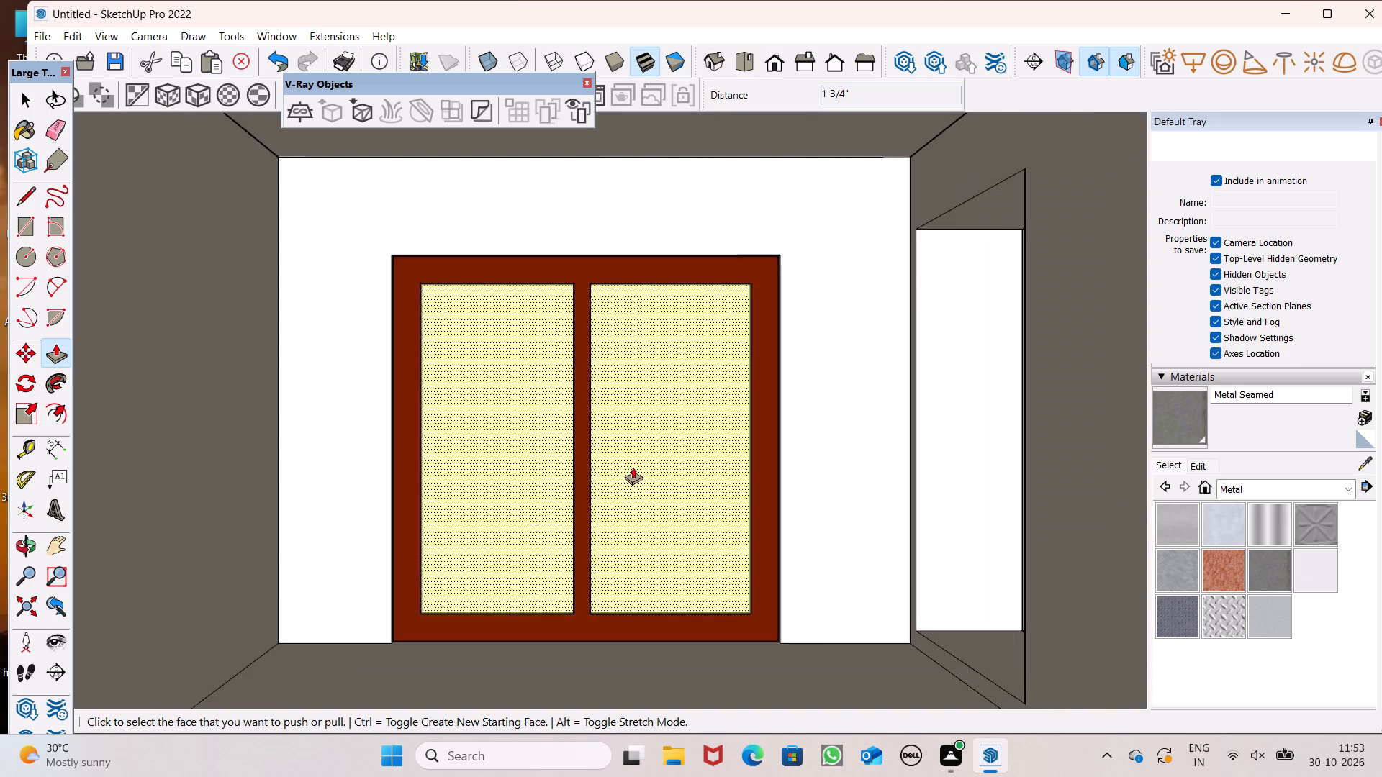
{"action": "scroll", "coordinate": [633, 467], "scroll_direction": "down", "scroll_amount": 9}
{"action": "scroll", "coordinate": [731, 268], "scroll_direction": "down", "scroll_amount": 4}
{"action": "key", "text": "space"}
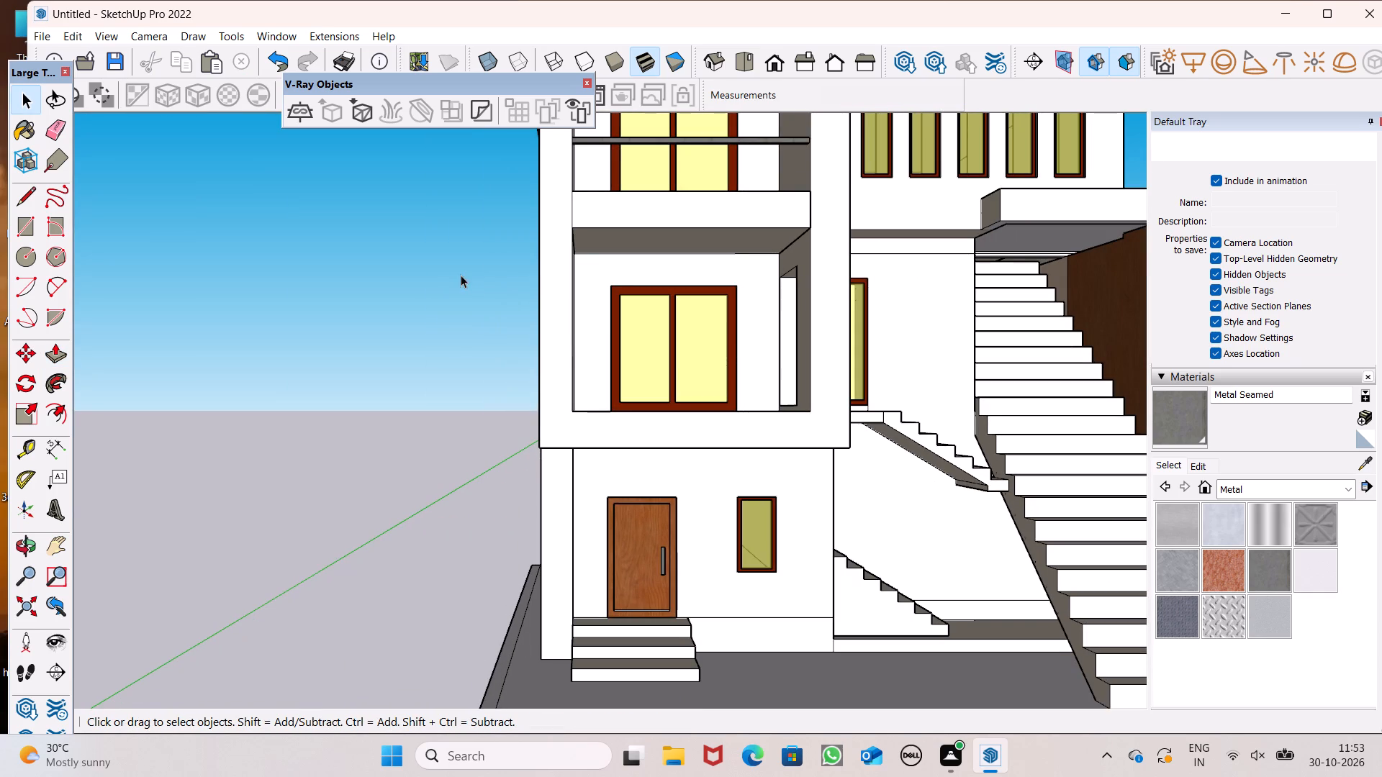
Push/Pull the lower balcony's Metal Seamed section across the front opening to the opposite side wall as a top rail.
{"action": "middle_click_drag", "start_coordinate": [595, 327], "coordinate": [330, 390]}
{"action": "scroll", "coordinate": [371, 422], "scroll_direction": "up", "scroll_amount": 1}
{"action": "scroll", "coordinate": [371, 422], "scroll_direction": "down", "scroll_amount": 1}
{"action": "scroll", "coordinate": [371, 422], "scroll_direction": "up", "scroll_amount": 3}
{"action": "left_click", "coordinate": [51, 346]}
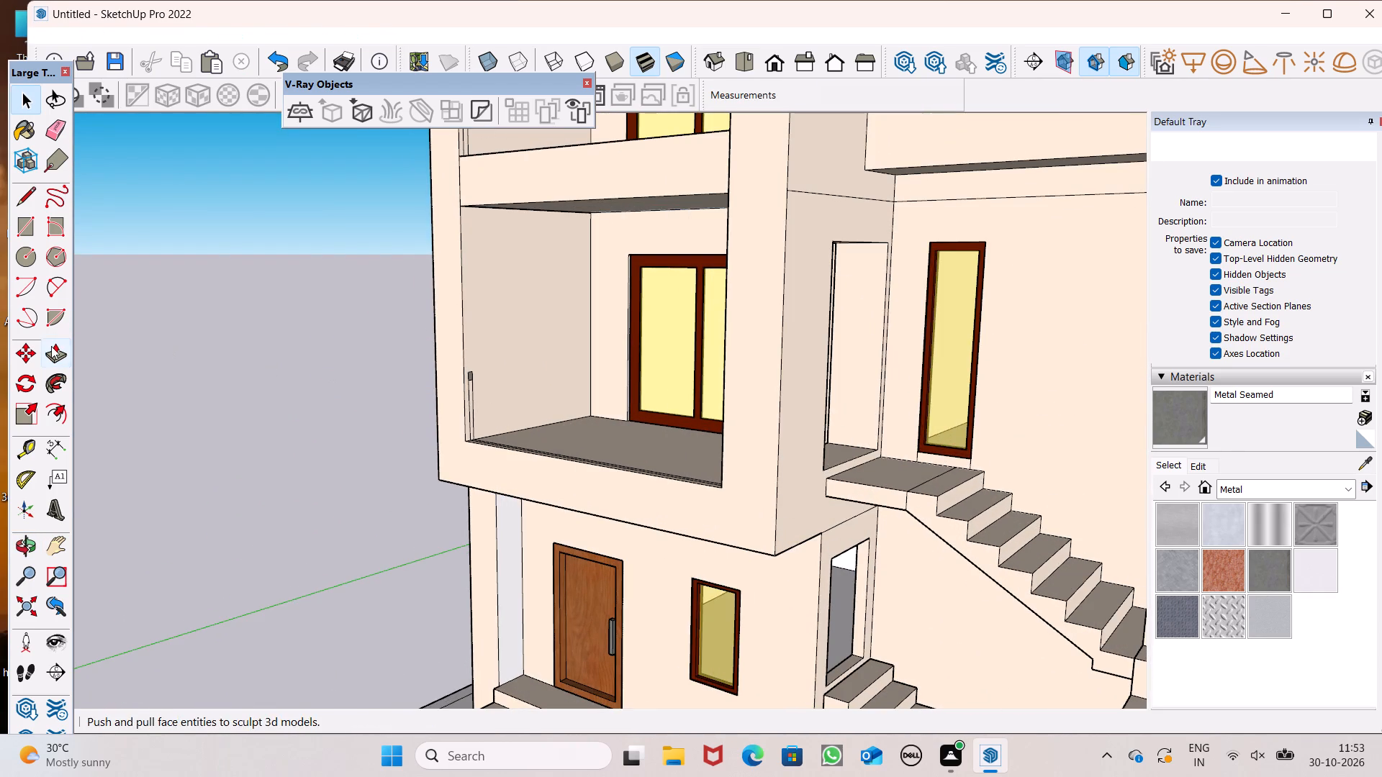
{"action": "scroll", "coordinate": [547, 353], "scroll_direction": "up", "scroll_amount": 8}
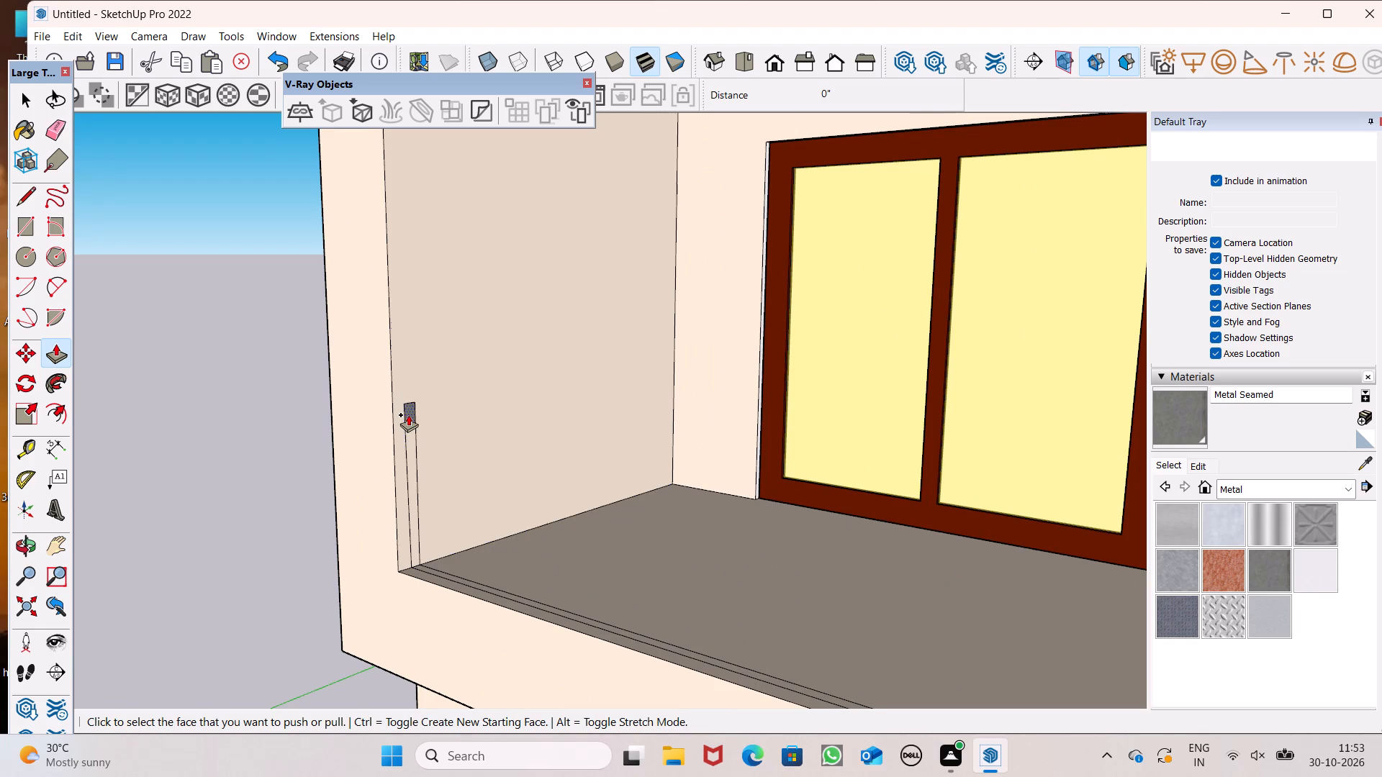
{"action": "left_click_drag", "start_coordinate": [410, 413], "coordinate": [1008, 673]}
{"action": "scroll", "coordinate": [531, 322], "scroll_direction": "down", "scroll_amount": 8}
{"action": "scroll", "coordinate": [729, 439], "scroll_direction": "up", "scroll_amount": 7}
{"action": "left_click_drag", "start_coordinate": [636, 305], "coordinate": [666, 319]}
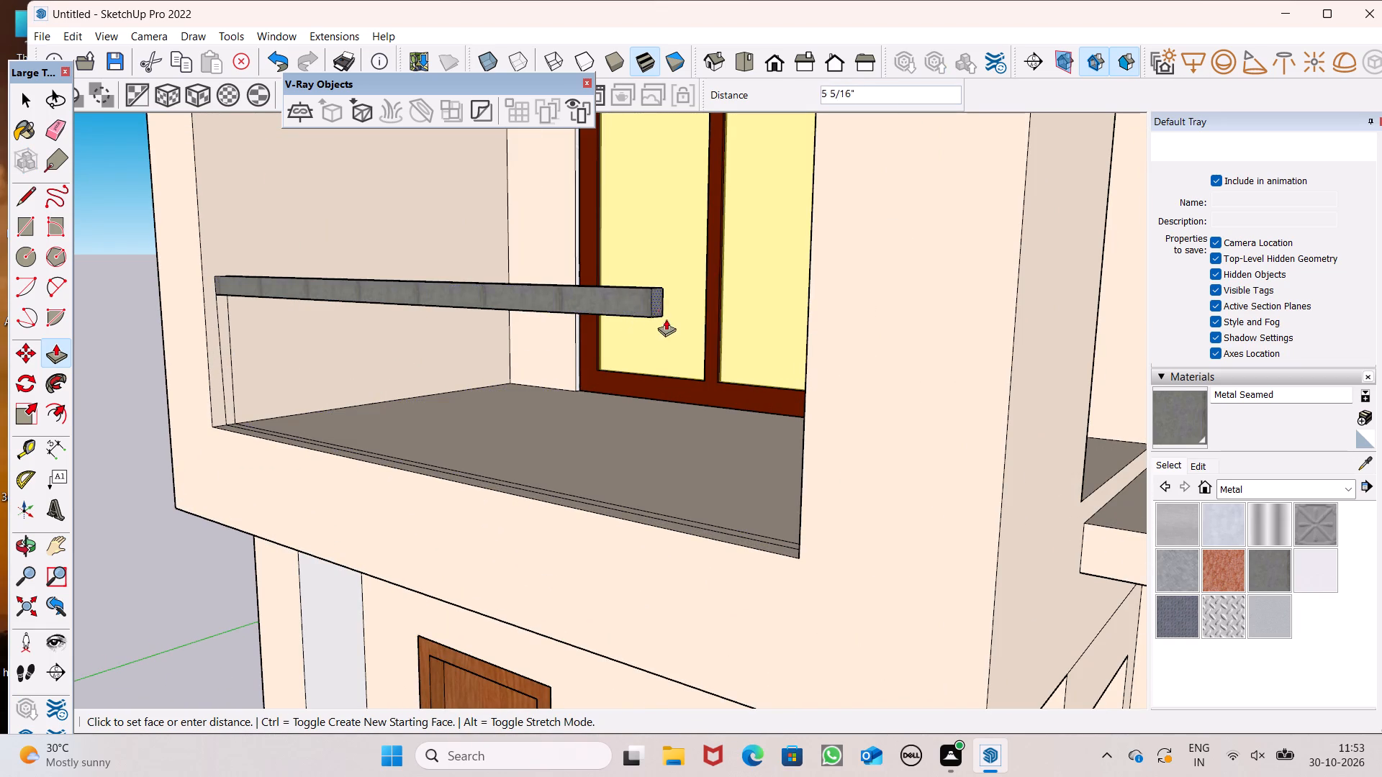
{"action": "left_click_drag", "start_coordinate": [666, 319], "coordinate": [810, 323]}
{"action": "scroll", "coordinate": [800, 327], "scroll_direction": "down", "scroll_amount": 5}
{"action": "middle_click_drag", "start_coordinate": [790, 368], "coordinate": [831, 376]}
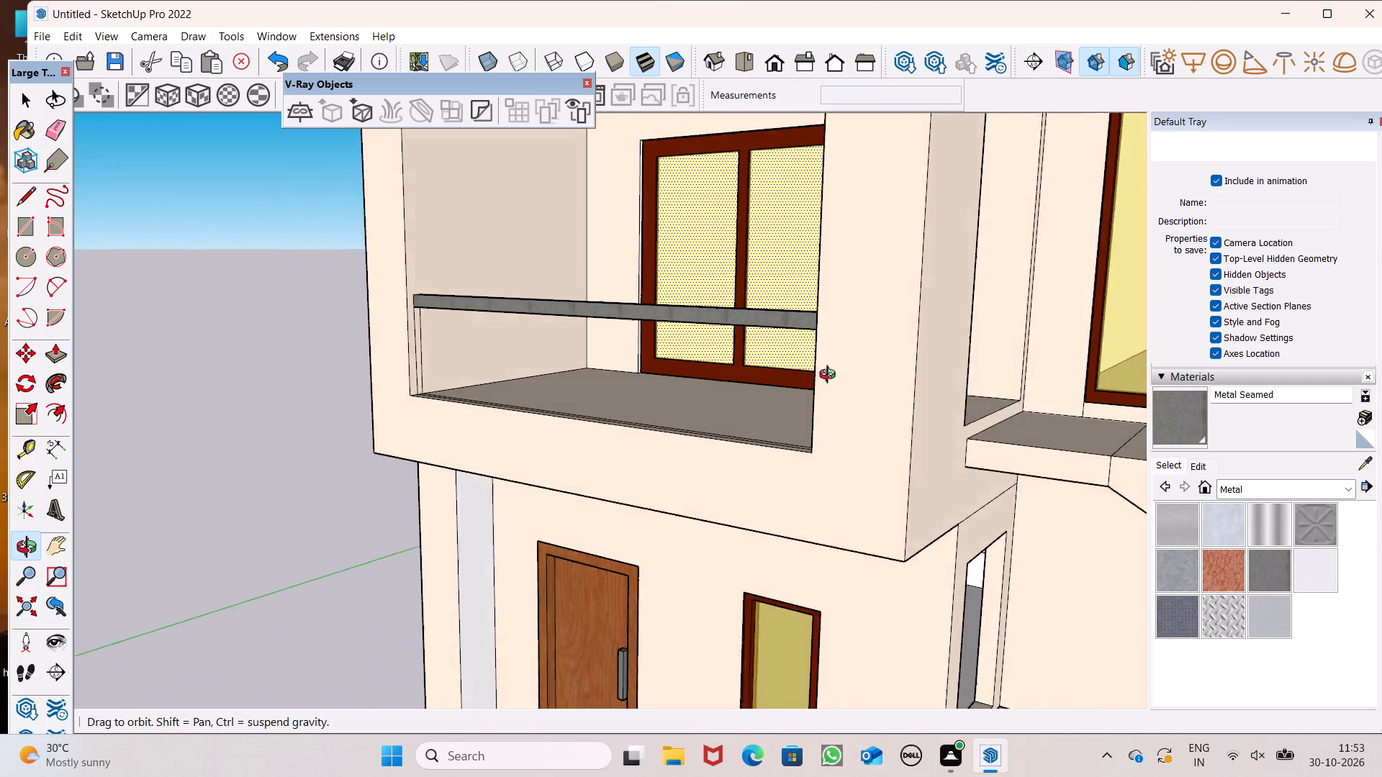
{"action": "middle_click_drag", "start_coordinate": [831, 376], "coordinate": [1079, 406]}
{"action": "scroll", "coordinate": [877, 381], "scroll_direction": "down", "scroll_amount": 4}
{"action": "key", "text": "space"}
Examine both balconies' top rails and the floor strips beneath them from the front and above.
{"action": "middle_click_drag", "start_coordinate": [852, 423], "coordinate": [777, 593]}
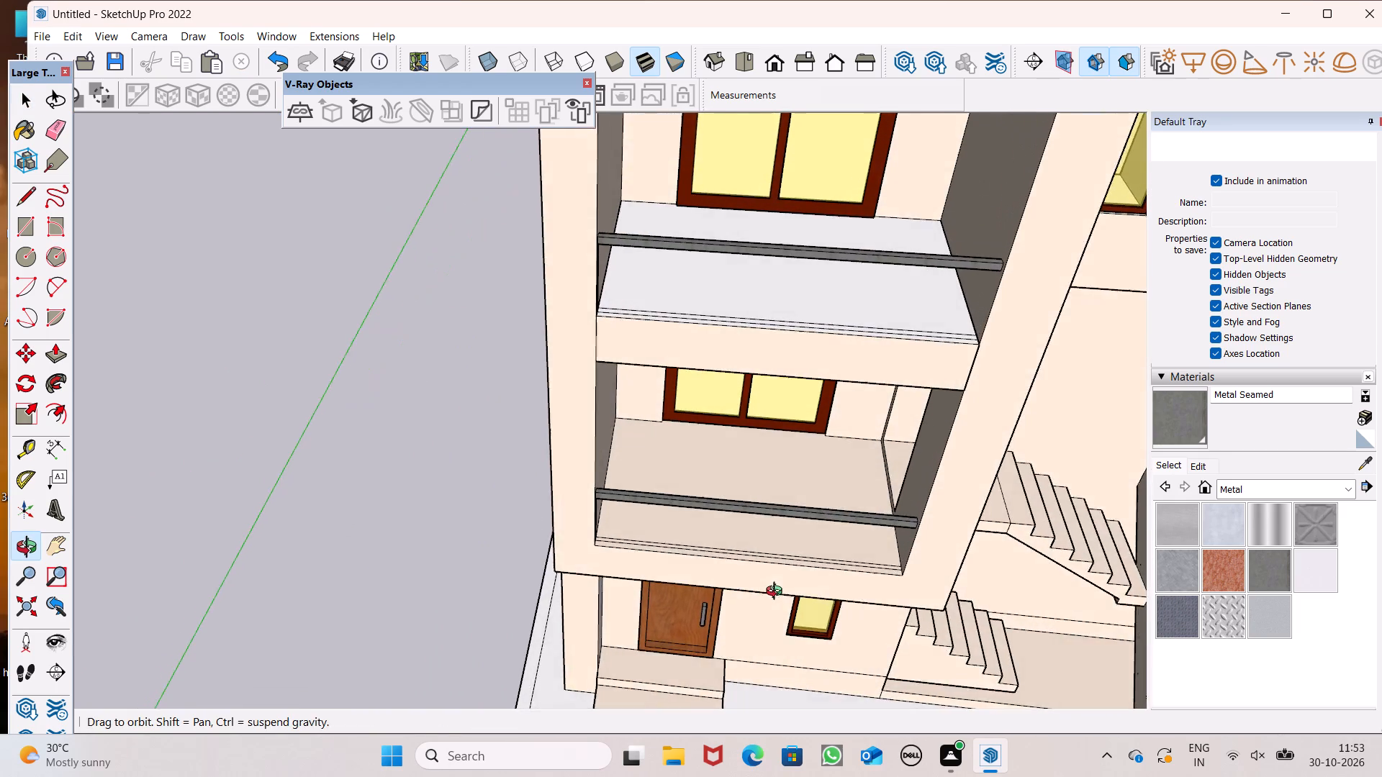
{"action": "middle_click_drag", "start_coordinate": [777, 593], "coordinate": [758, 583]}
{"action": "scroll", "coordinate": [708, 544], "scroll_direction": "up", "scroll_amount": 7}
{"action": "scroll", "coordinate": [649, 501], "scroll_direction": "down", "scroll_amount": 12}
{"action": "middle_click_drag", "start_coordinate": [591, 494], "coordinate": [682, 521]}
{"action": "scroll", "coordinate": [682, 521], "scroll_direction": "up", "scroll_amount": 1}
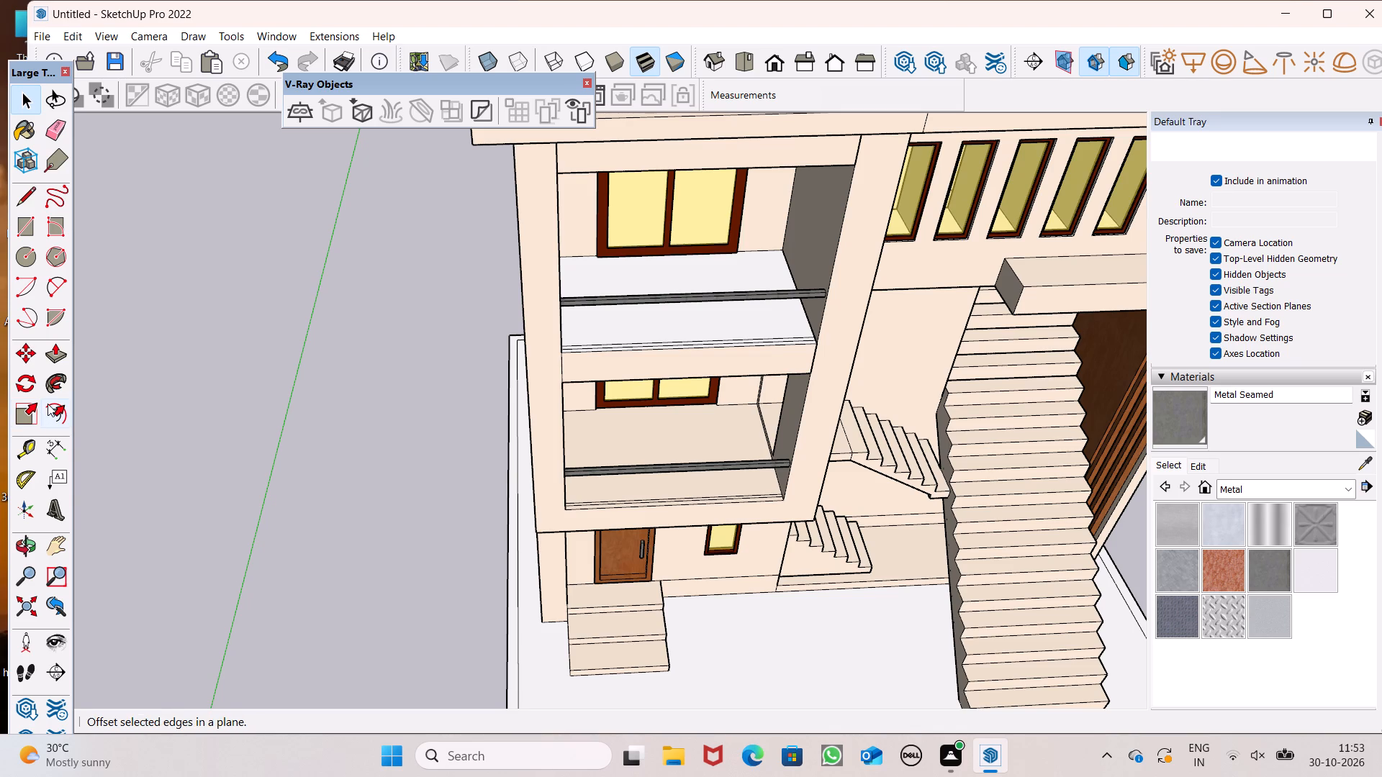
{"action": "scroll", "coordinate": [382, 278], "scroll_direction": "down", "scroll_amount": 2}
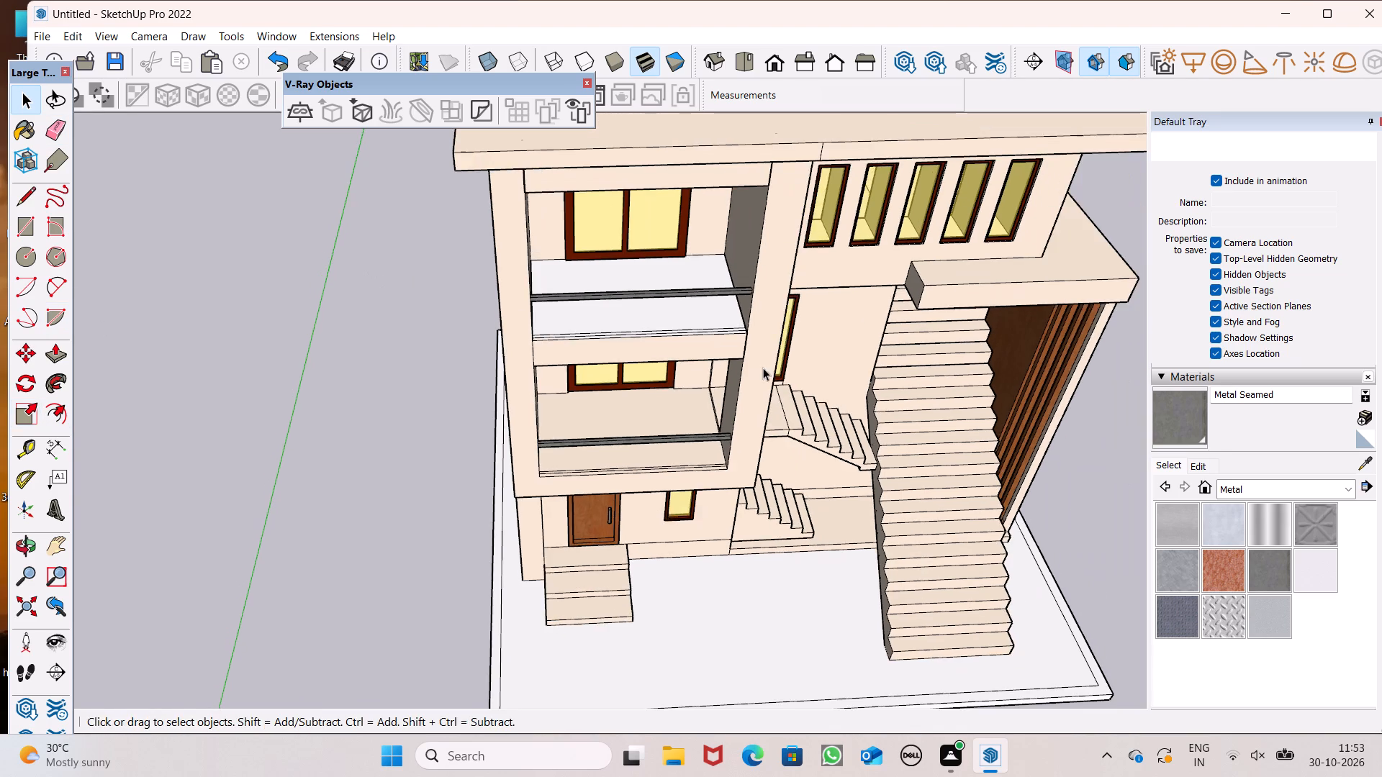
{"action": "middle_click_drag", "start_coordinate": [761, 369], "coordinate": [690, 438]}
{"action": "scroll", "coordinate": [636, 347], "scroll_direction": "up", "scroll_amount": 3}
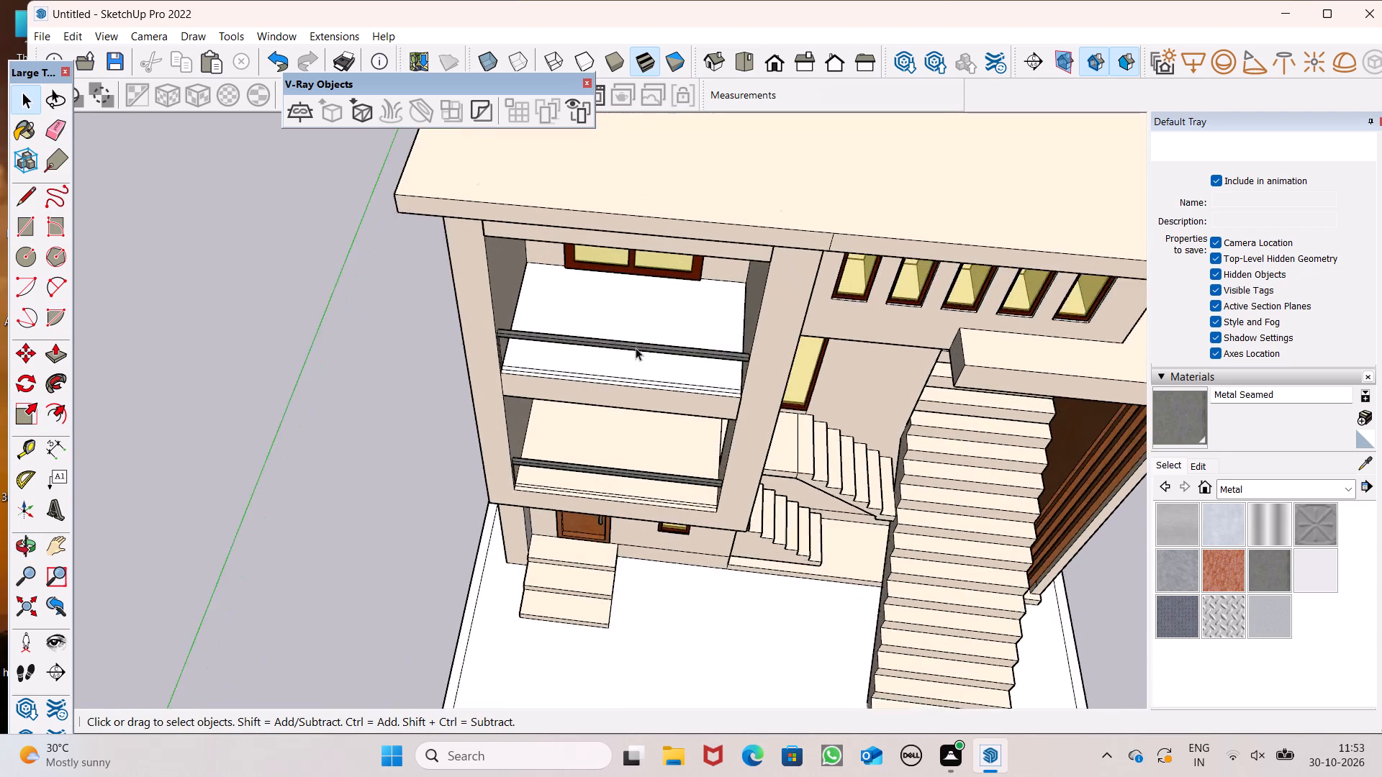
{"action": "scroll", "coordinate": [636, 347], "scroll_direction": "up", "scroll_amount": 6}
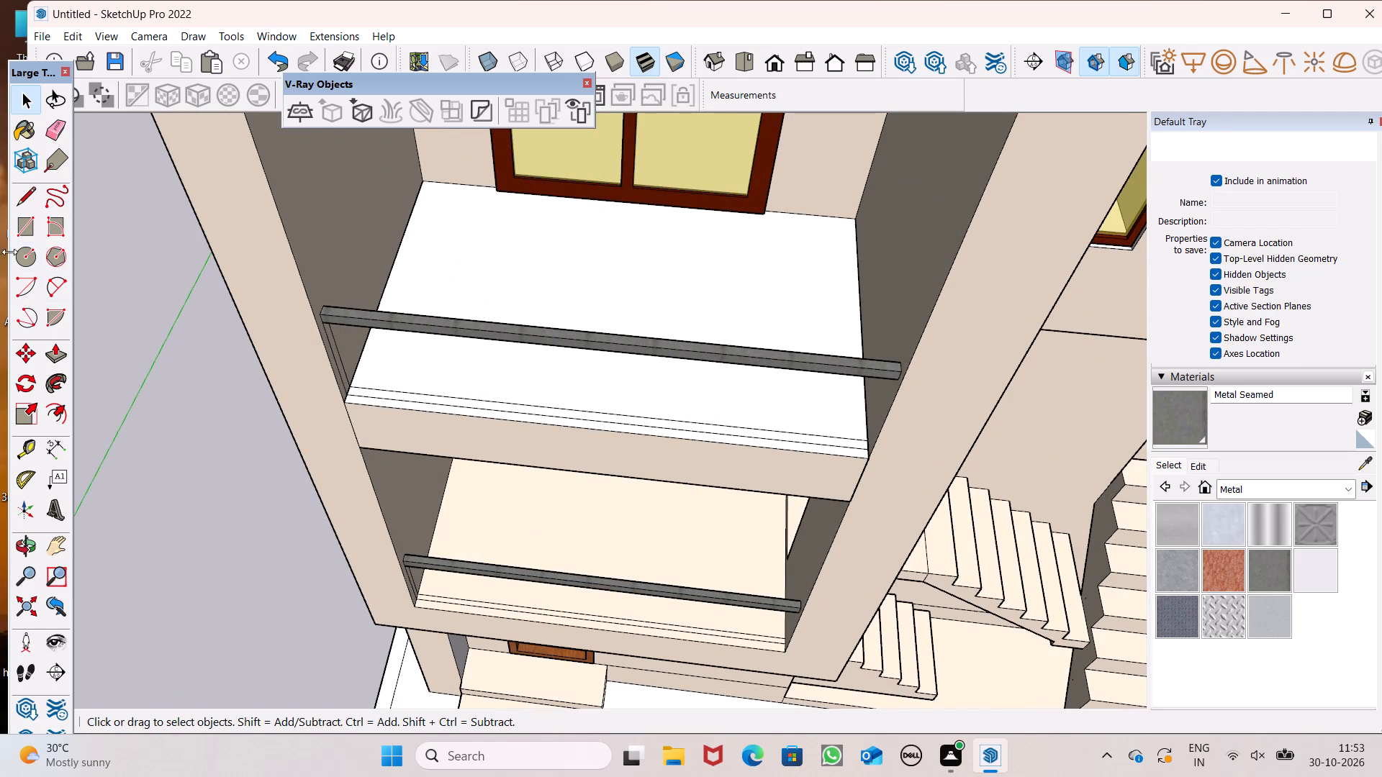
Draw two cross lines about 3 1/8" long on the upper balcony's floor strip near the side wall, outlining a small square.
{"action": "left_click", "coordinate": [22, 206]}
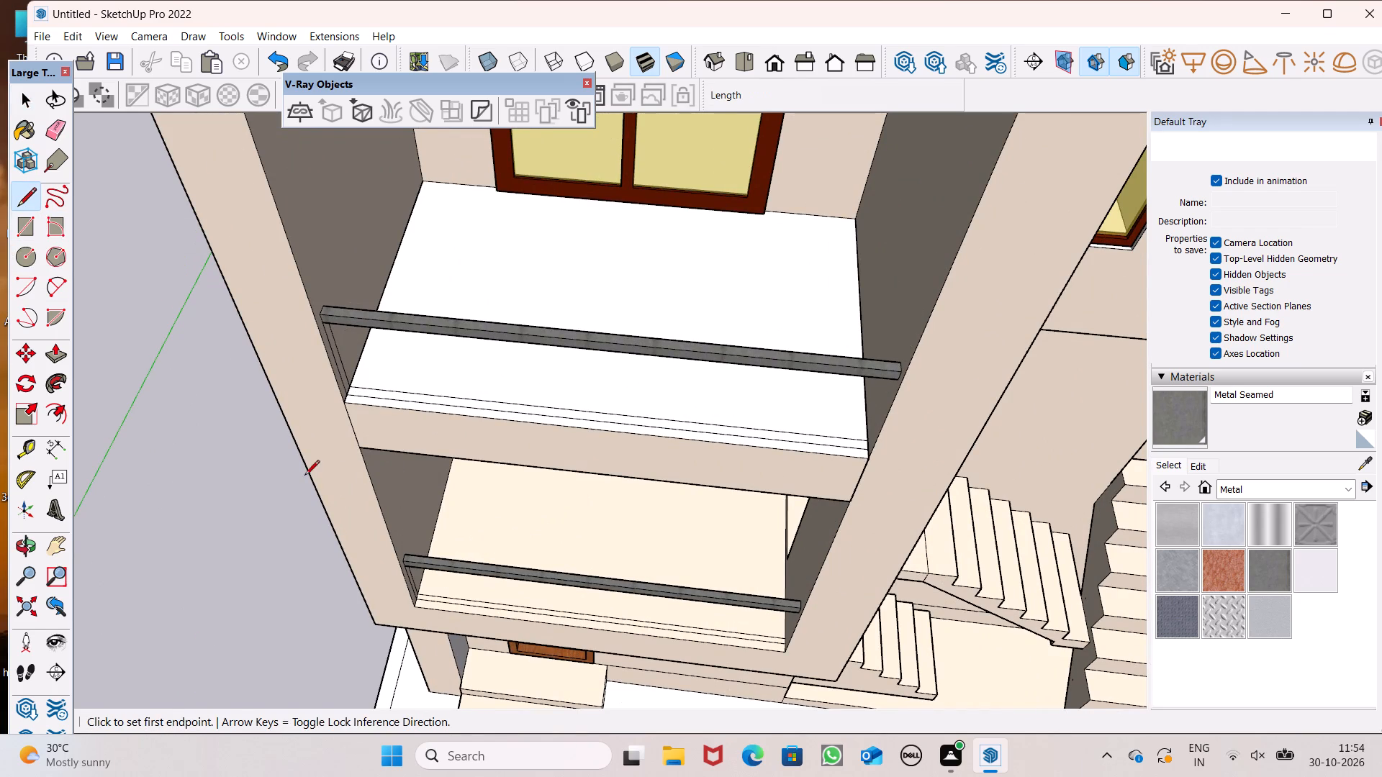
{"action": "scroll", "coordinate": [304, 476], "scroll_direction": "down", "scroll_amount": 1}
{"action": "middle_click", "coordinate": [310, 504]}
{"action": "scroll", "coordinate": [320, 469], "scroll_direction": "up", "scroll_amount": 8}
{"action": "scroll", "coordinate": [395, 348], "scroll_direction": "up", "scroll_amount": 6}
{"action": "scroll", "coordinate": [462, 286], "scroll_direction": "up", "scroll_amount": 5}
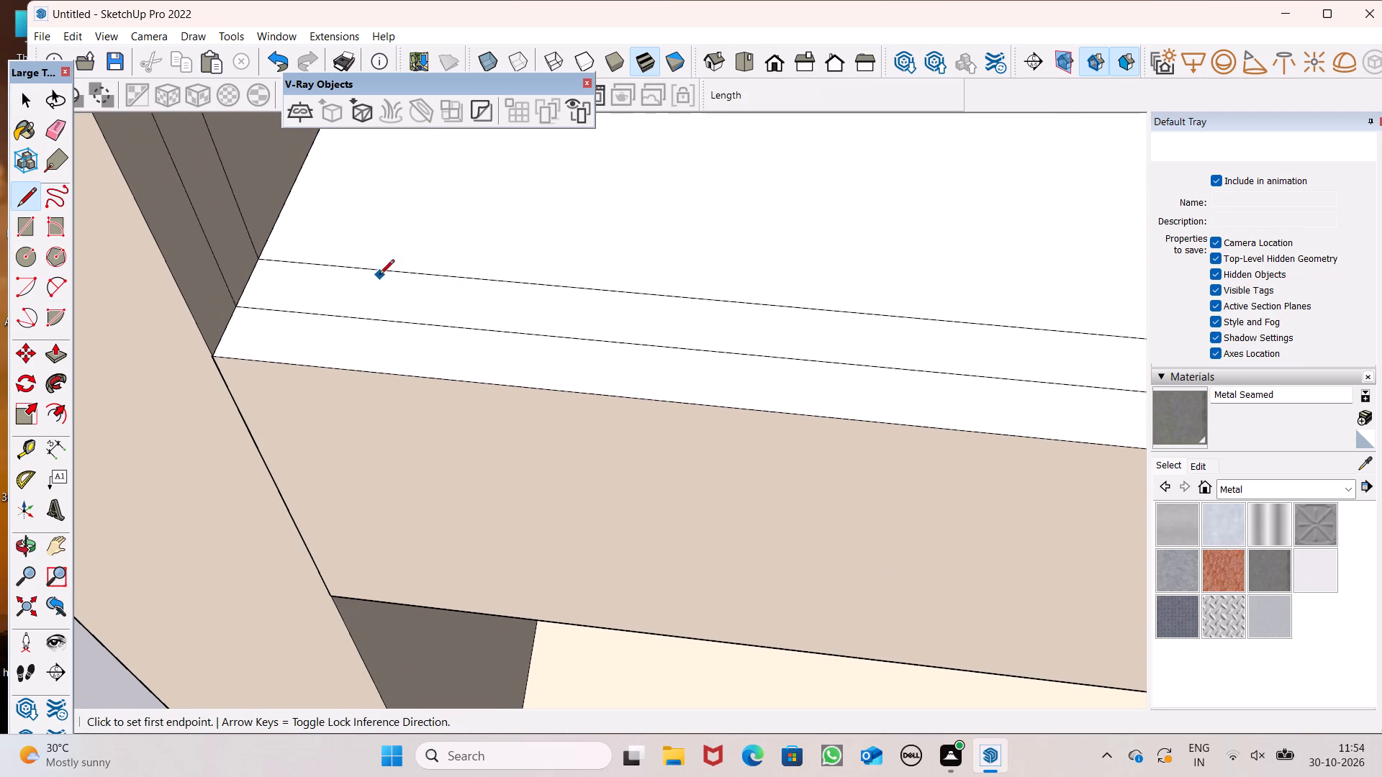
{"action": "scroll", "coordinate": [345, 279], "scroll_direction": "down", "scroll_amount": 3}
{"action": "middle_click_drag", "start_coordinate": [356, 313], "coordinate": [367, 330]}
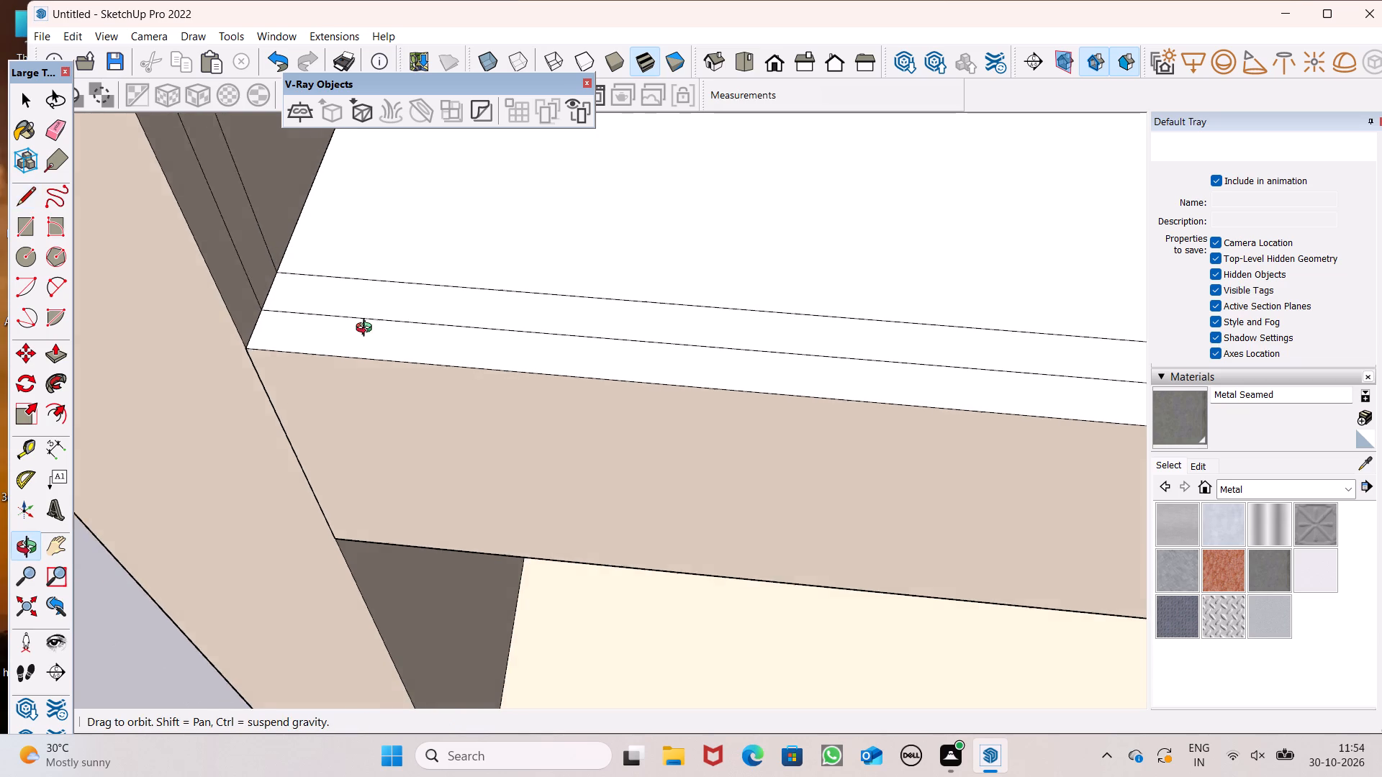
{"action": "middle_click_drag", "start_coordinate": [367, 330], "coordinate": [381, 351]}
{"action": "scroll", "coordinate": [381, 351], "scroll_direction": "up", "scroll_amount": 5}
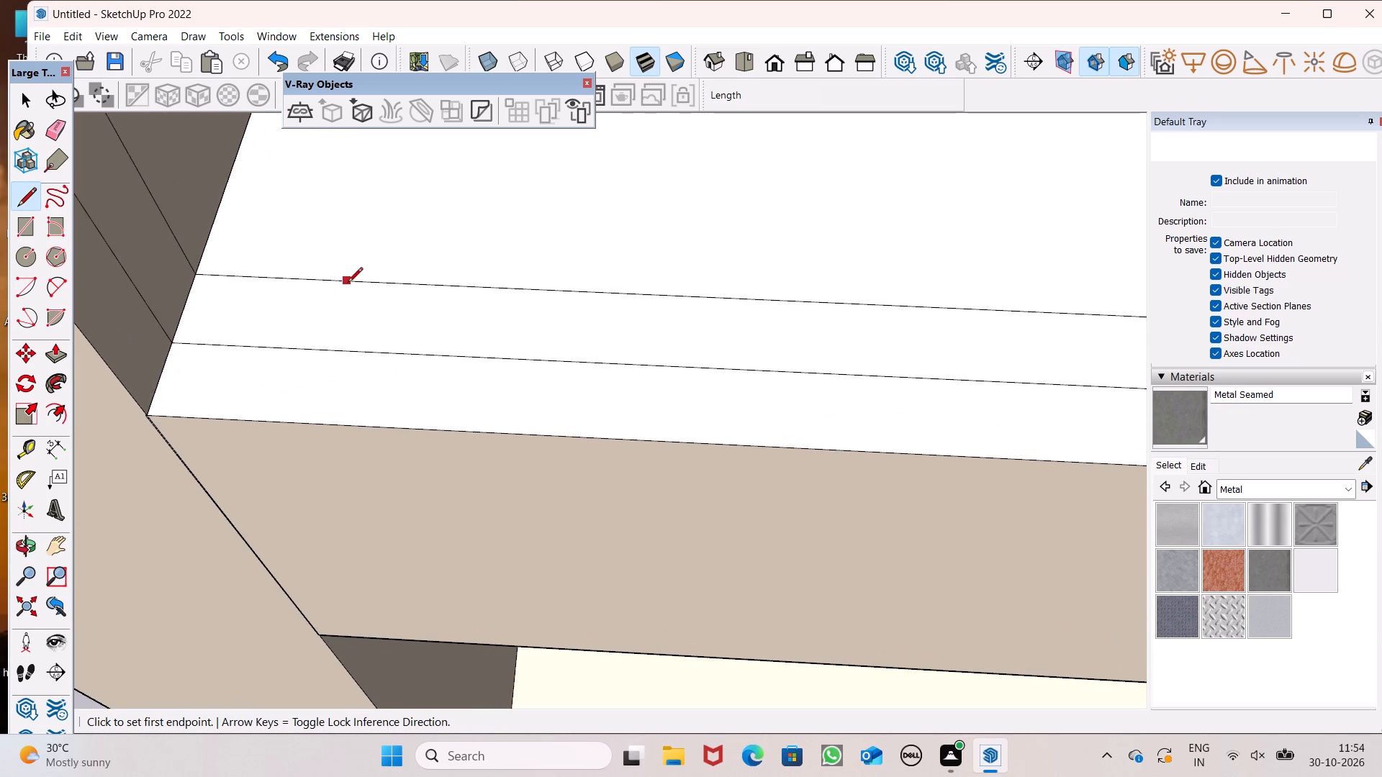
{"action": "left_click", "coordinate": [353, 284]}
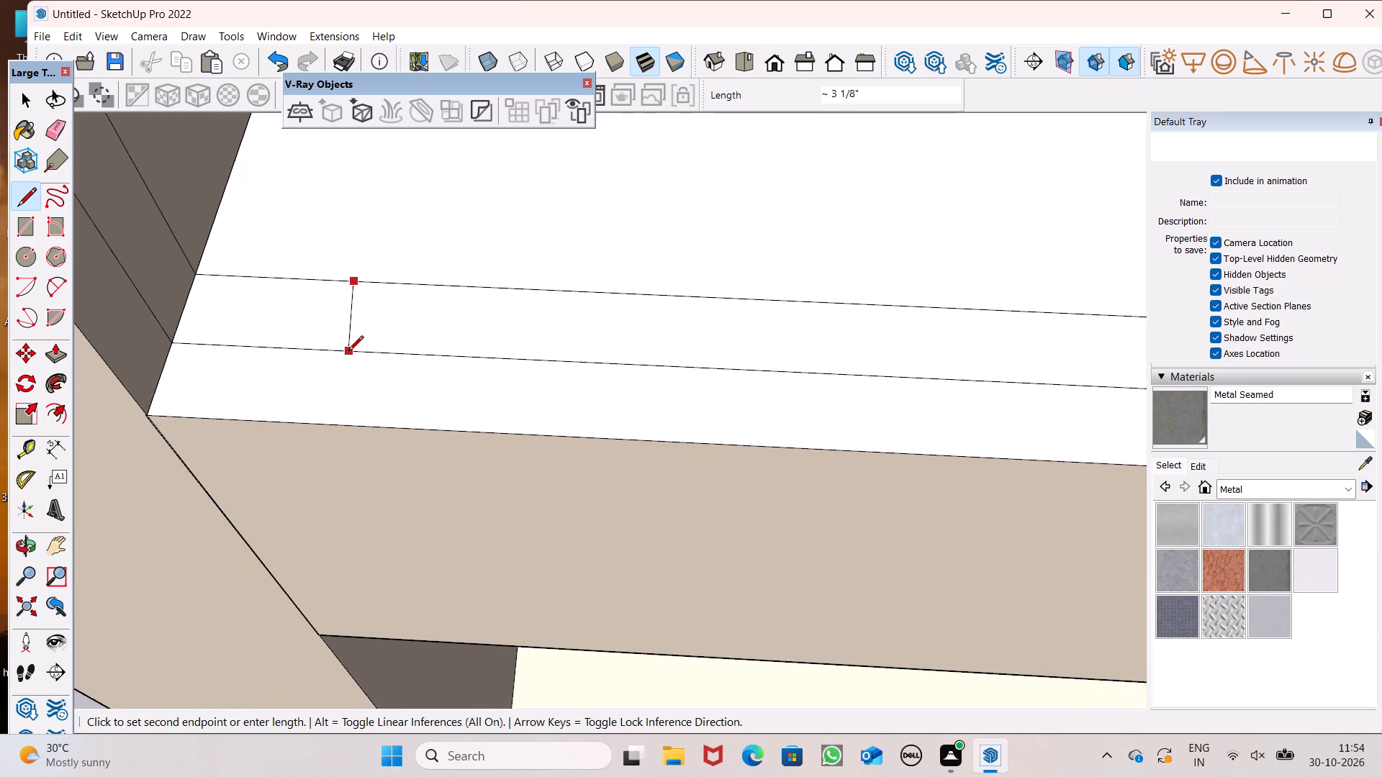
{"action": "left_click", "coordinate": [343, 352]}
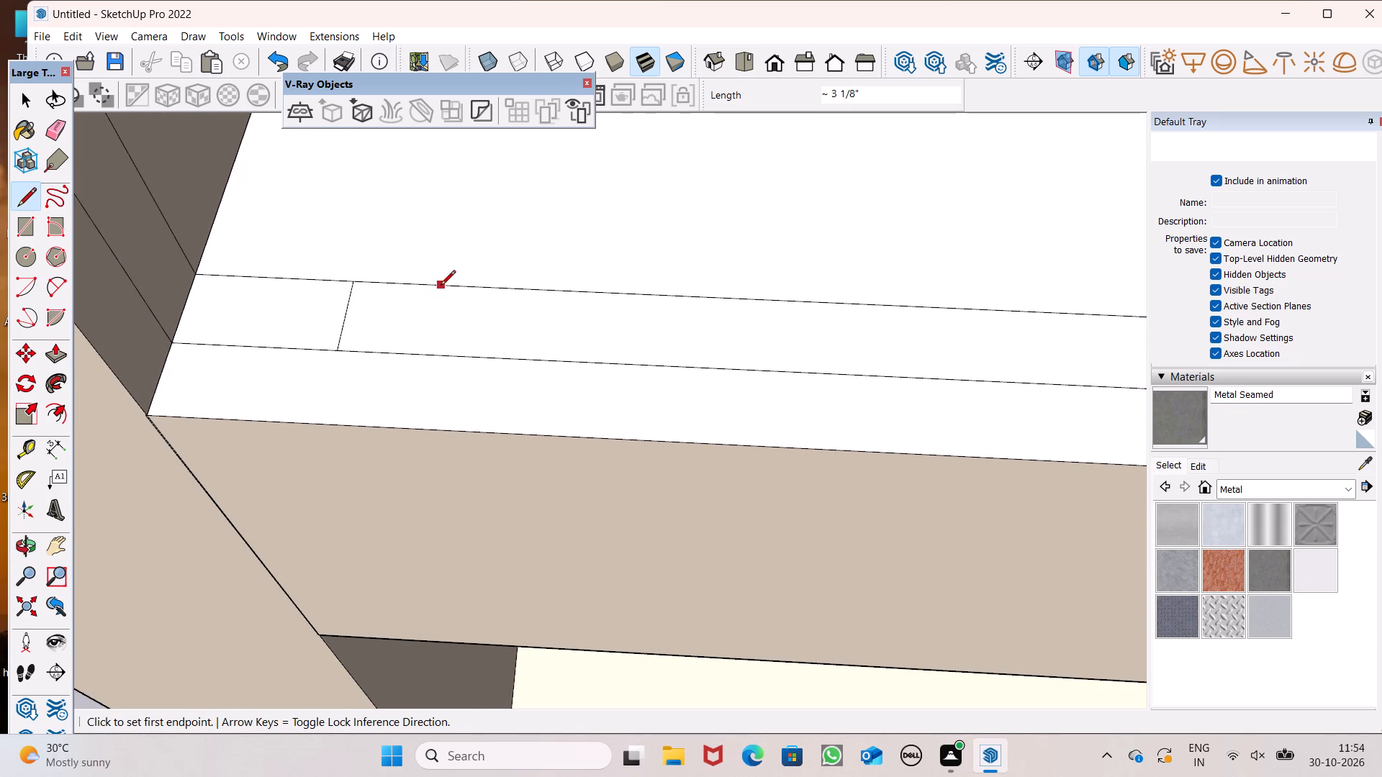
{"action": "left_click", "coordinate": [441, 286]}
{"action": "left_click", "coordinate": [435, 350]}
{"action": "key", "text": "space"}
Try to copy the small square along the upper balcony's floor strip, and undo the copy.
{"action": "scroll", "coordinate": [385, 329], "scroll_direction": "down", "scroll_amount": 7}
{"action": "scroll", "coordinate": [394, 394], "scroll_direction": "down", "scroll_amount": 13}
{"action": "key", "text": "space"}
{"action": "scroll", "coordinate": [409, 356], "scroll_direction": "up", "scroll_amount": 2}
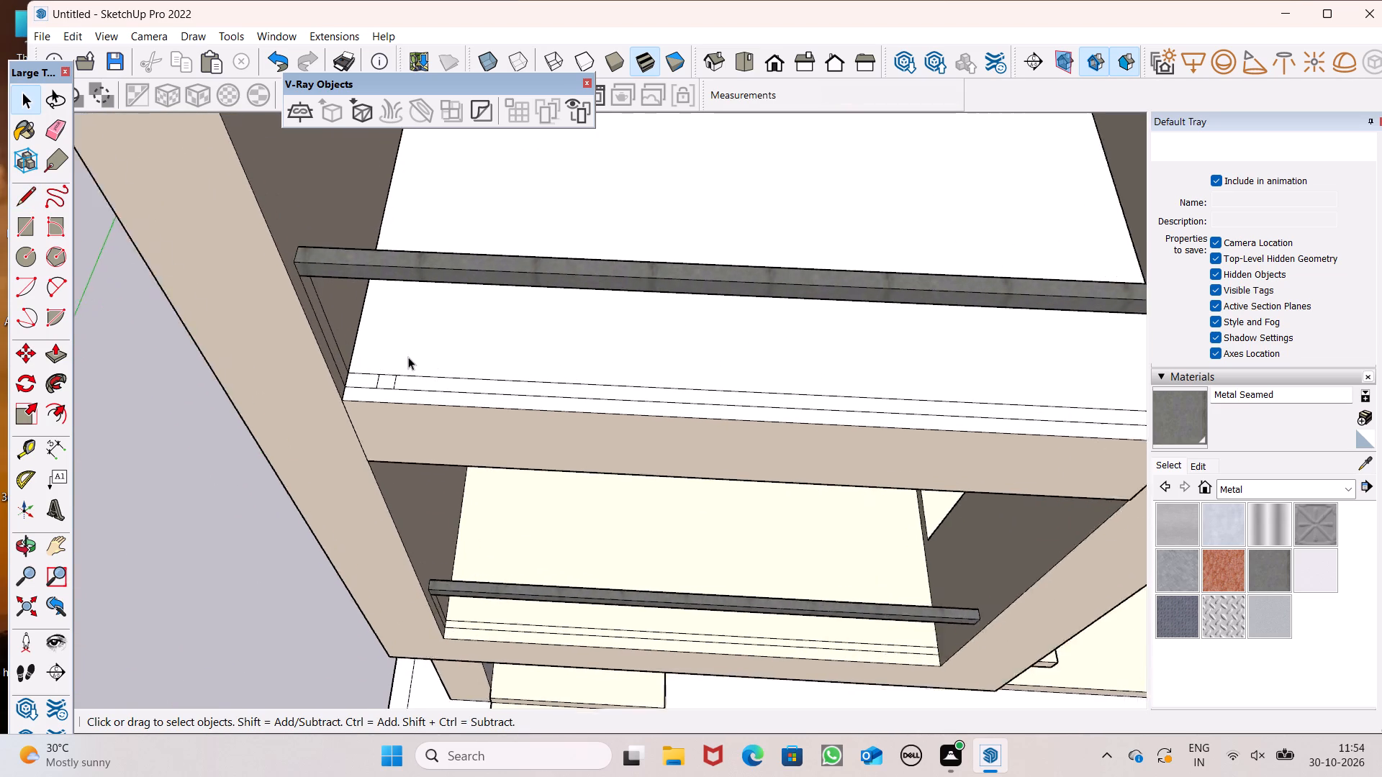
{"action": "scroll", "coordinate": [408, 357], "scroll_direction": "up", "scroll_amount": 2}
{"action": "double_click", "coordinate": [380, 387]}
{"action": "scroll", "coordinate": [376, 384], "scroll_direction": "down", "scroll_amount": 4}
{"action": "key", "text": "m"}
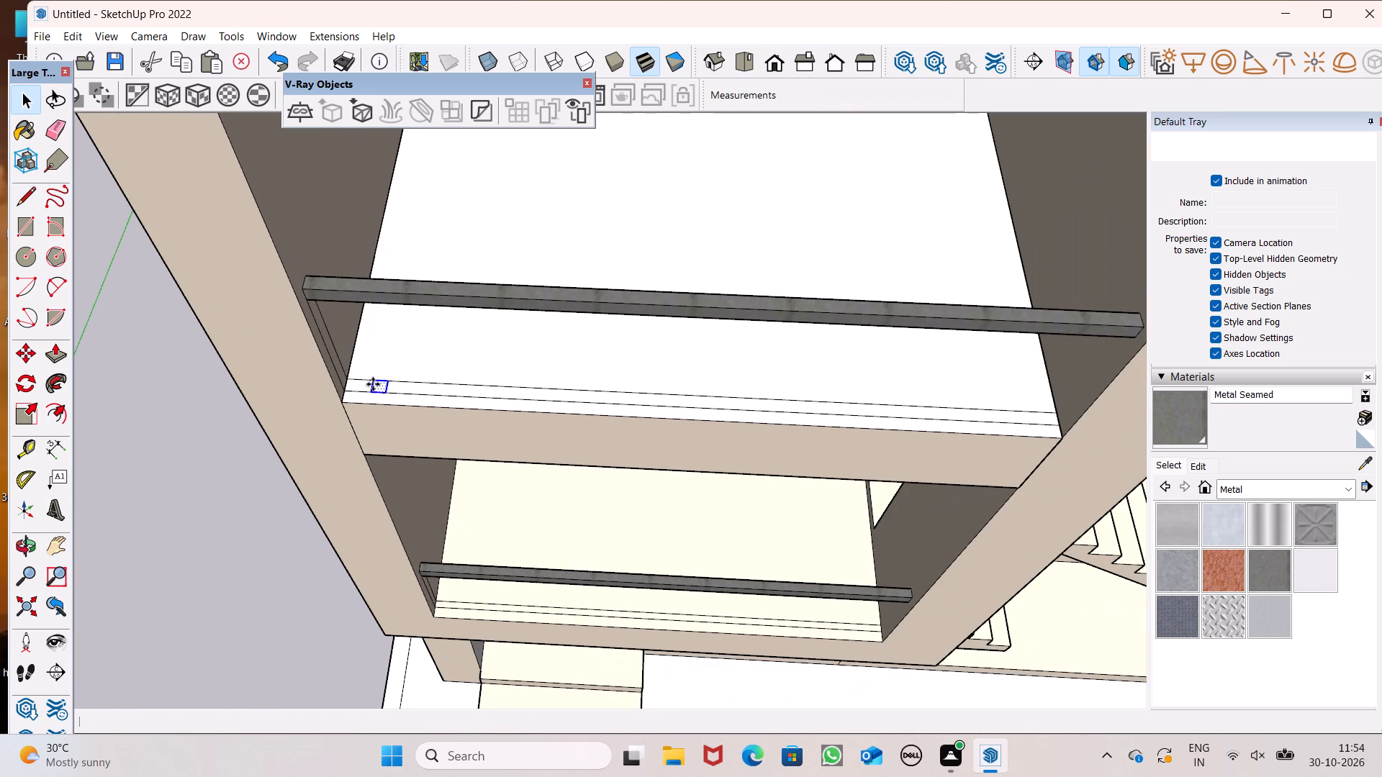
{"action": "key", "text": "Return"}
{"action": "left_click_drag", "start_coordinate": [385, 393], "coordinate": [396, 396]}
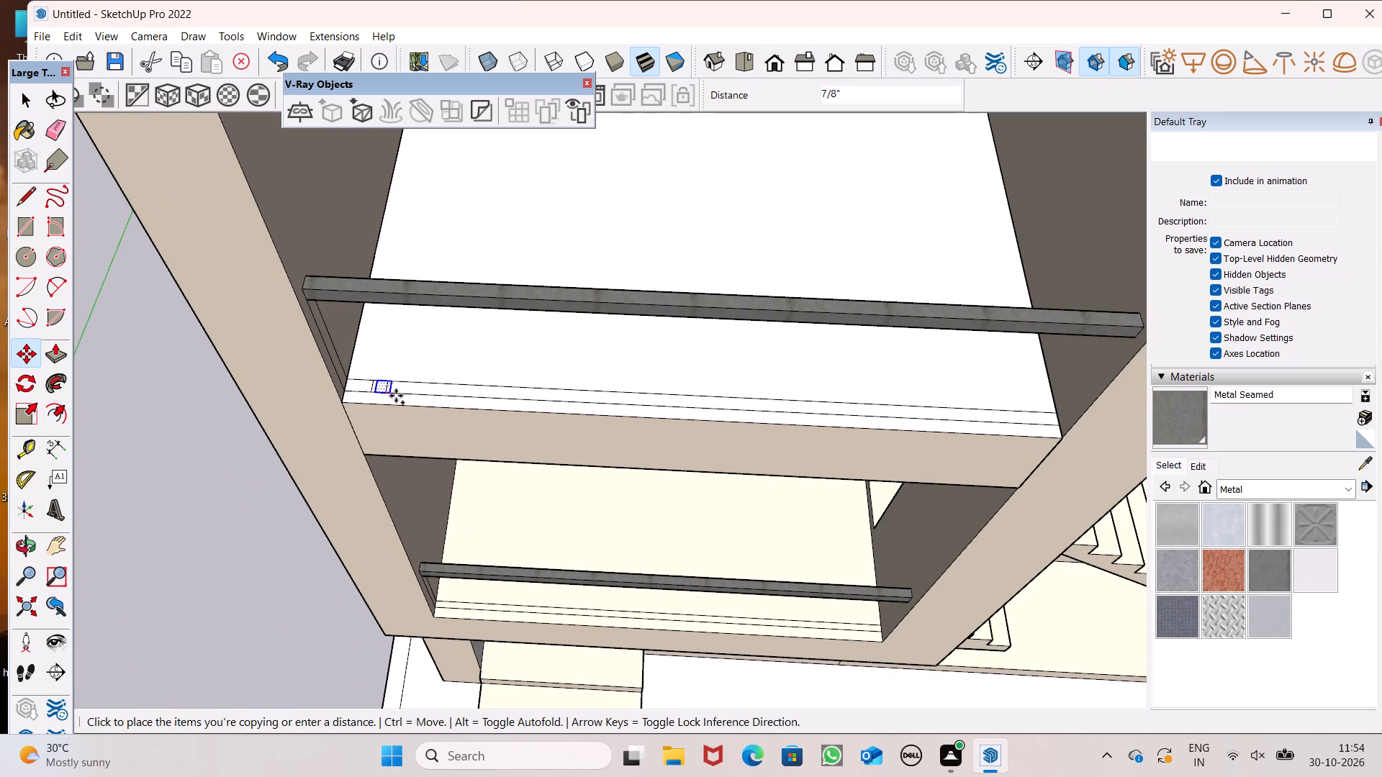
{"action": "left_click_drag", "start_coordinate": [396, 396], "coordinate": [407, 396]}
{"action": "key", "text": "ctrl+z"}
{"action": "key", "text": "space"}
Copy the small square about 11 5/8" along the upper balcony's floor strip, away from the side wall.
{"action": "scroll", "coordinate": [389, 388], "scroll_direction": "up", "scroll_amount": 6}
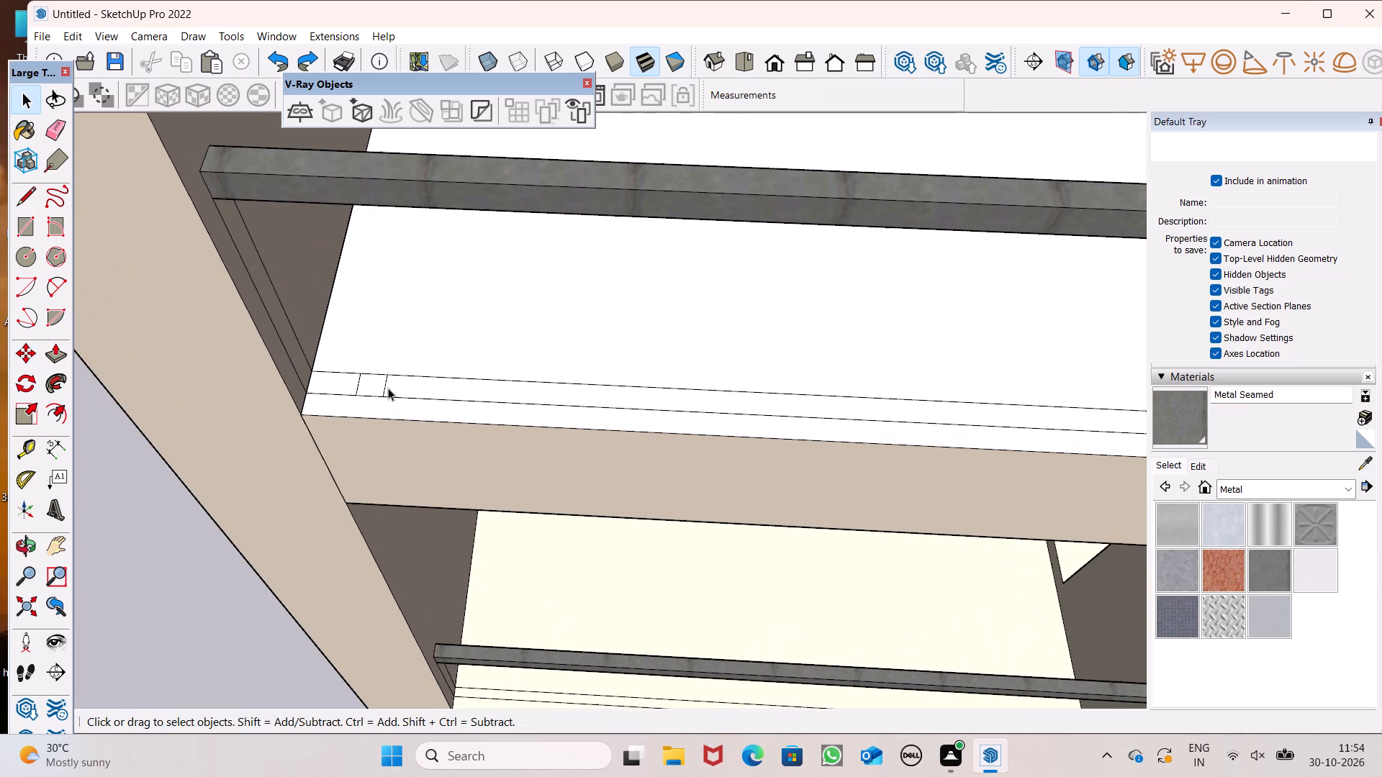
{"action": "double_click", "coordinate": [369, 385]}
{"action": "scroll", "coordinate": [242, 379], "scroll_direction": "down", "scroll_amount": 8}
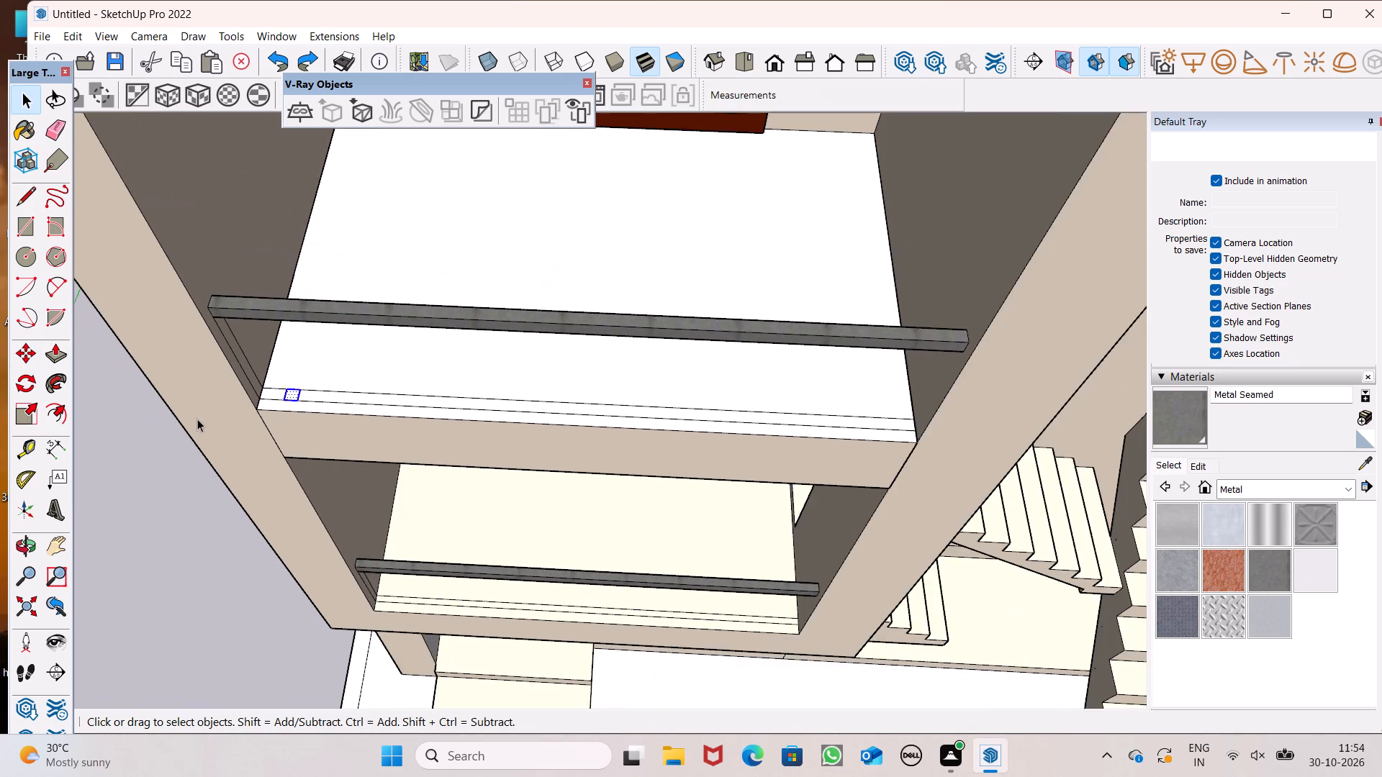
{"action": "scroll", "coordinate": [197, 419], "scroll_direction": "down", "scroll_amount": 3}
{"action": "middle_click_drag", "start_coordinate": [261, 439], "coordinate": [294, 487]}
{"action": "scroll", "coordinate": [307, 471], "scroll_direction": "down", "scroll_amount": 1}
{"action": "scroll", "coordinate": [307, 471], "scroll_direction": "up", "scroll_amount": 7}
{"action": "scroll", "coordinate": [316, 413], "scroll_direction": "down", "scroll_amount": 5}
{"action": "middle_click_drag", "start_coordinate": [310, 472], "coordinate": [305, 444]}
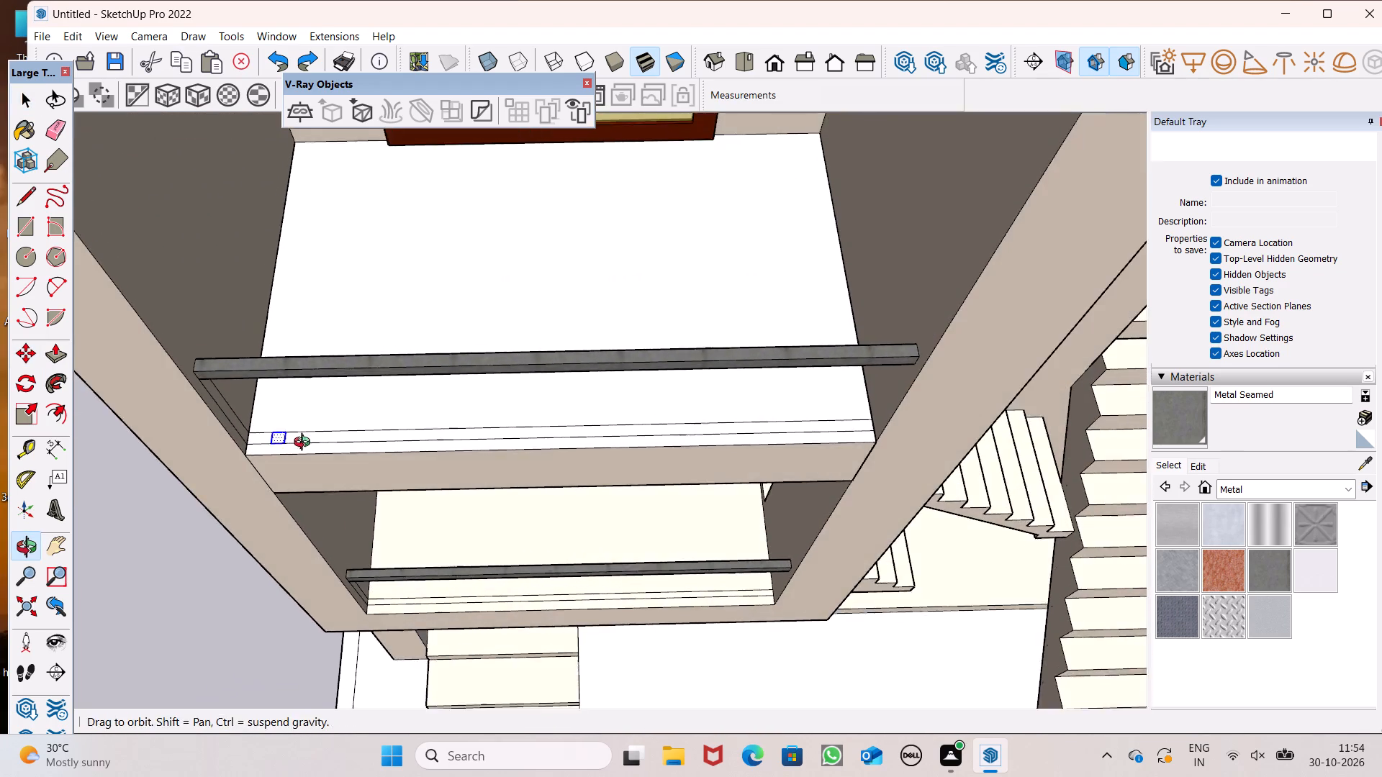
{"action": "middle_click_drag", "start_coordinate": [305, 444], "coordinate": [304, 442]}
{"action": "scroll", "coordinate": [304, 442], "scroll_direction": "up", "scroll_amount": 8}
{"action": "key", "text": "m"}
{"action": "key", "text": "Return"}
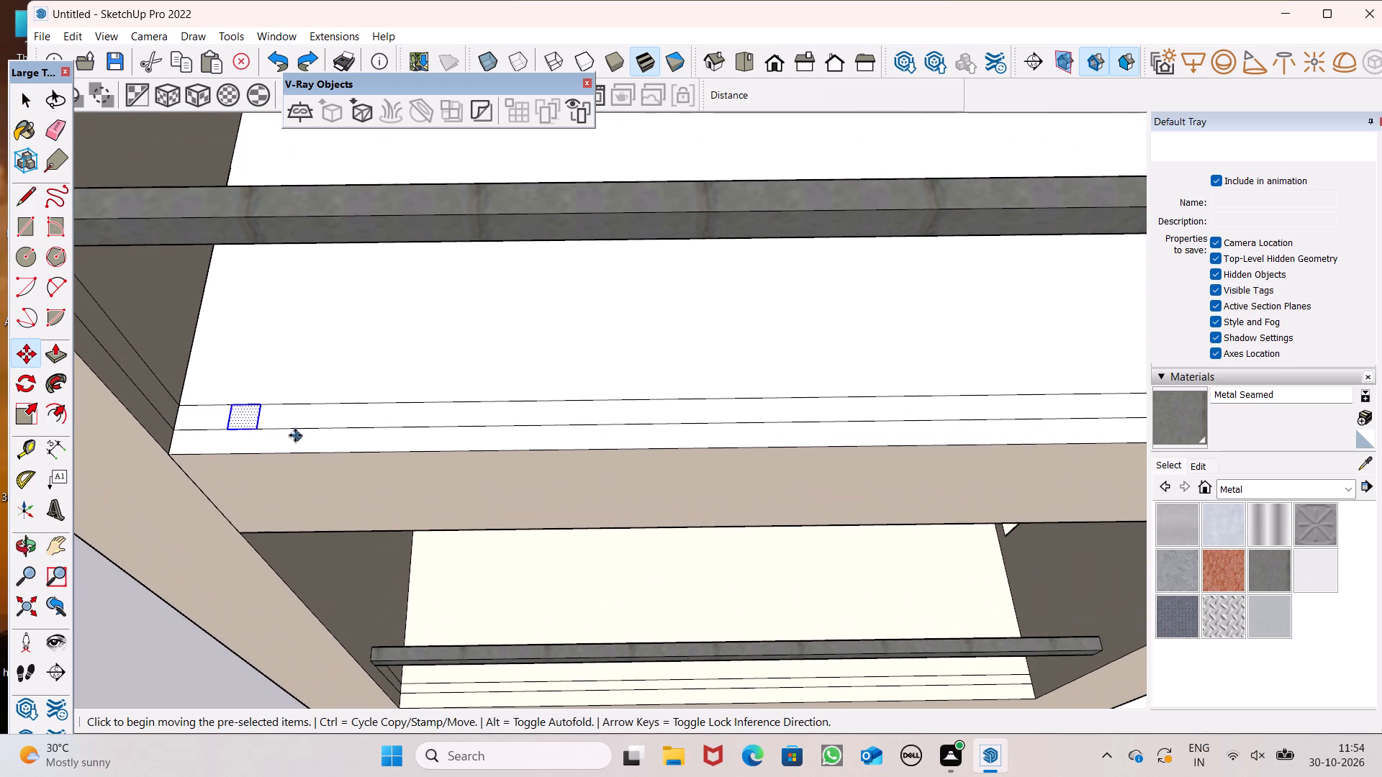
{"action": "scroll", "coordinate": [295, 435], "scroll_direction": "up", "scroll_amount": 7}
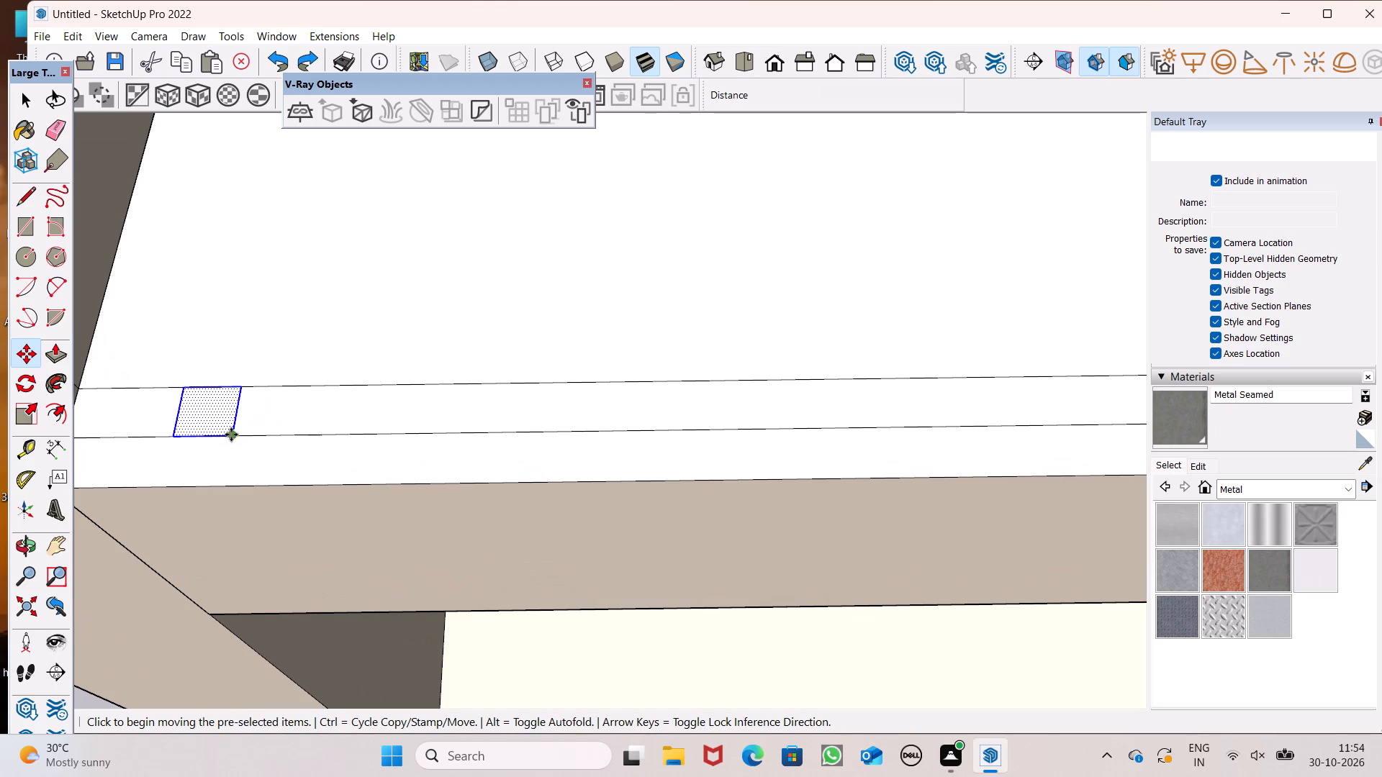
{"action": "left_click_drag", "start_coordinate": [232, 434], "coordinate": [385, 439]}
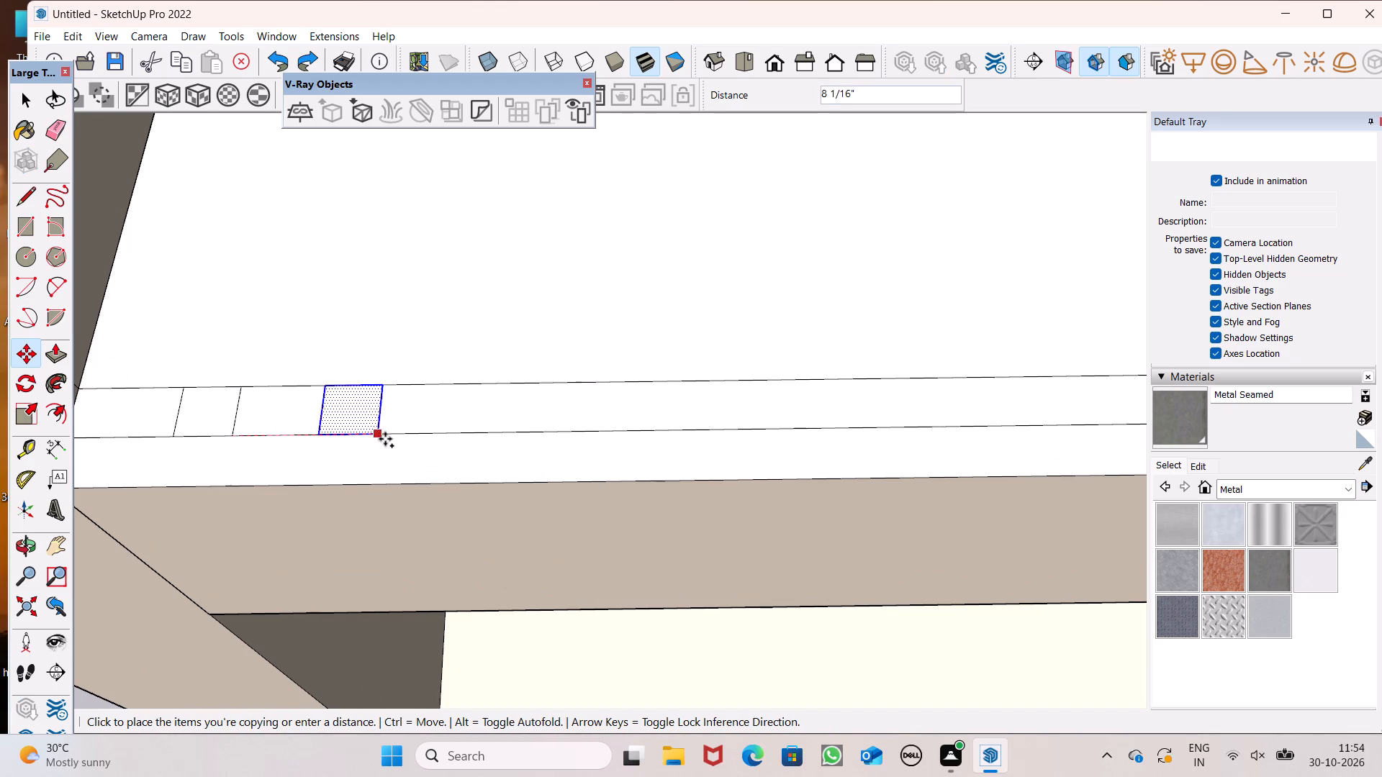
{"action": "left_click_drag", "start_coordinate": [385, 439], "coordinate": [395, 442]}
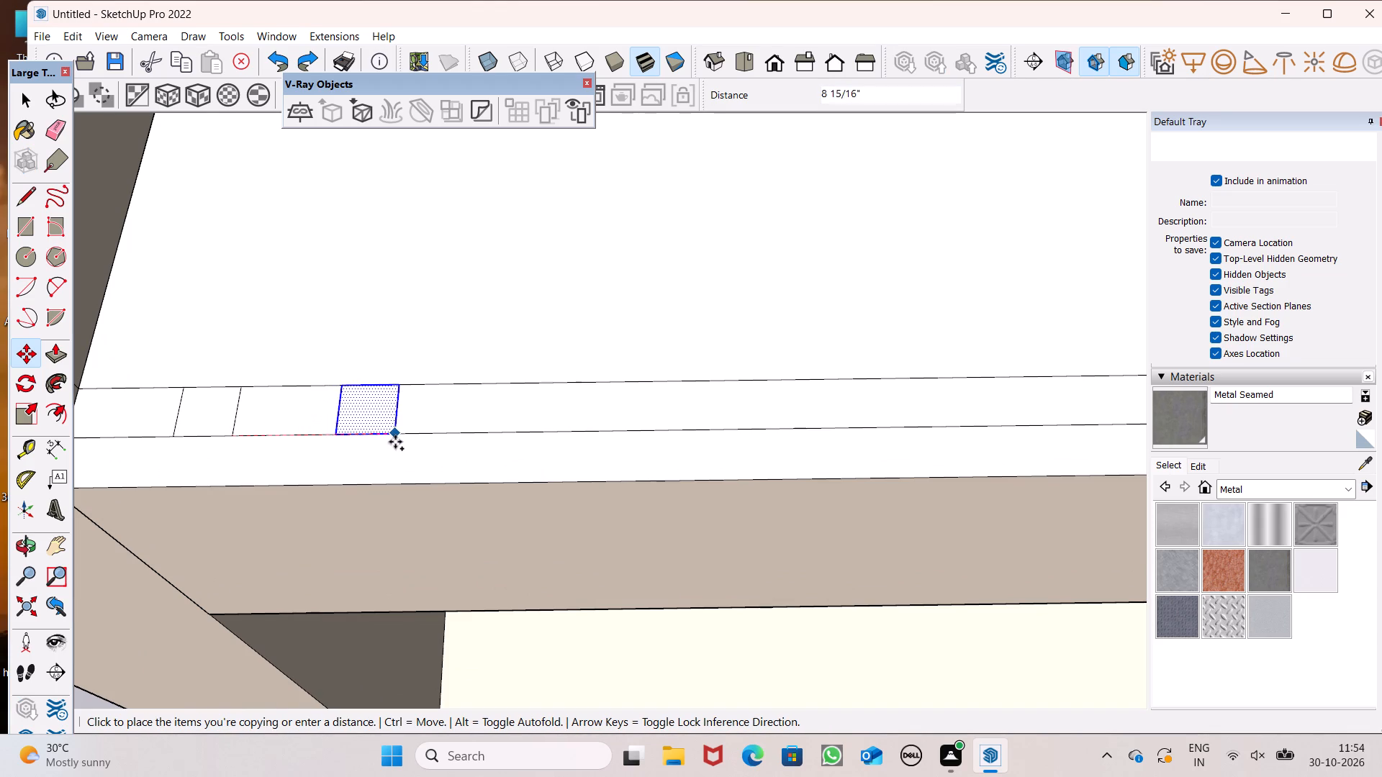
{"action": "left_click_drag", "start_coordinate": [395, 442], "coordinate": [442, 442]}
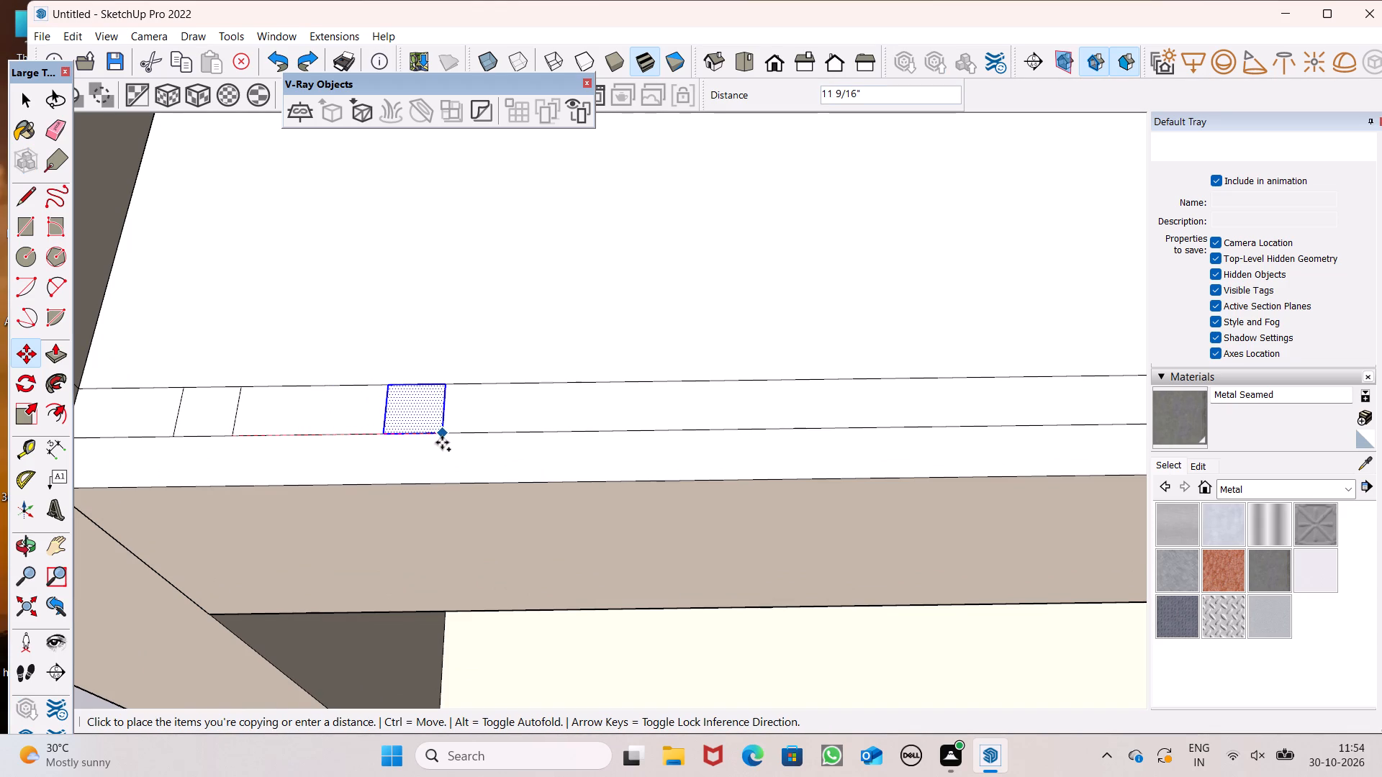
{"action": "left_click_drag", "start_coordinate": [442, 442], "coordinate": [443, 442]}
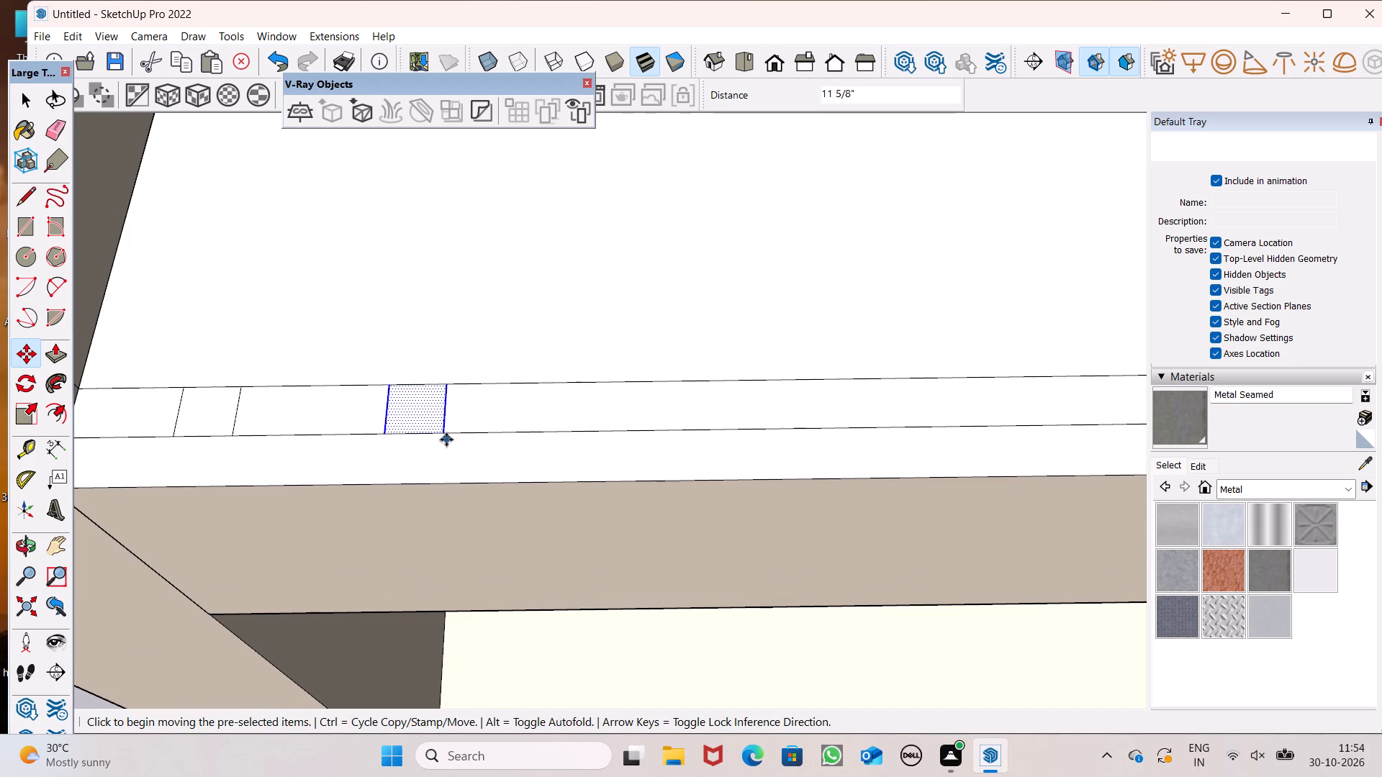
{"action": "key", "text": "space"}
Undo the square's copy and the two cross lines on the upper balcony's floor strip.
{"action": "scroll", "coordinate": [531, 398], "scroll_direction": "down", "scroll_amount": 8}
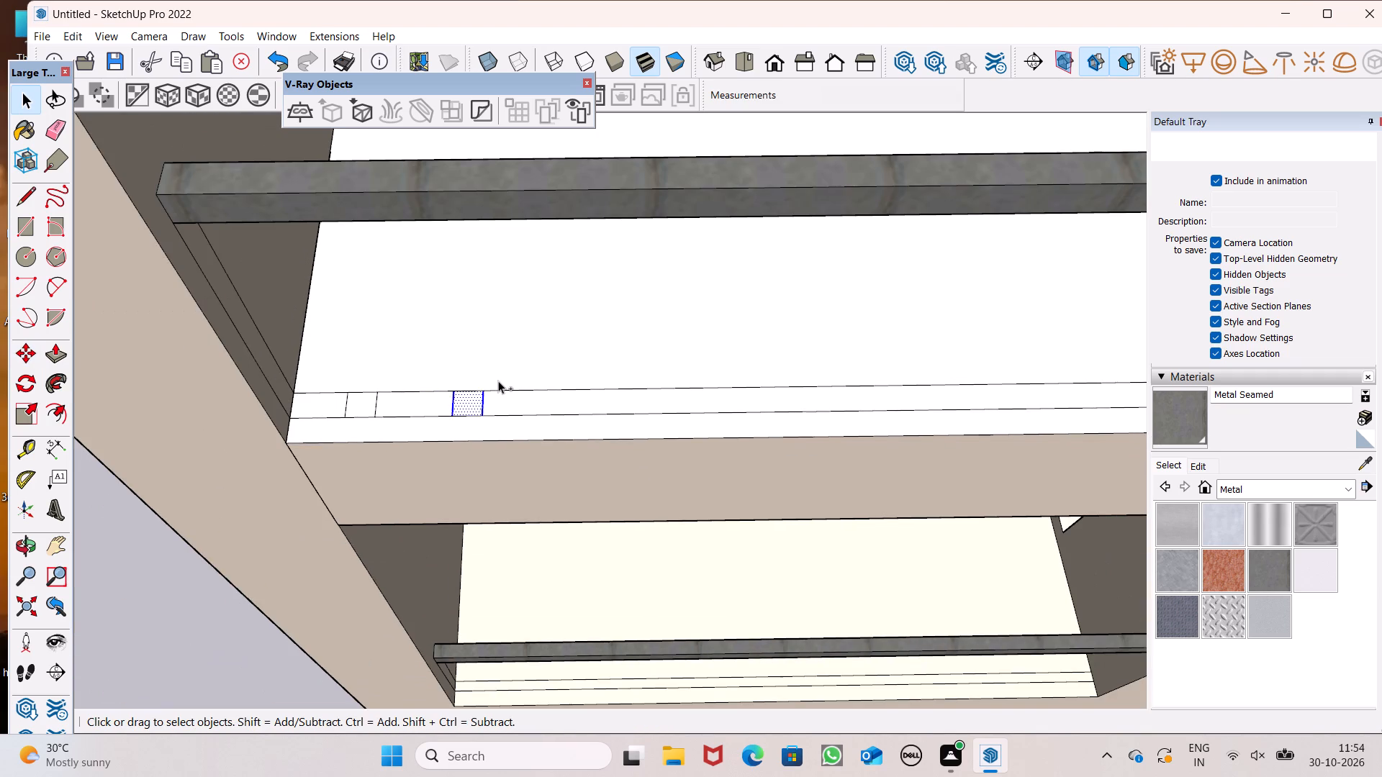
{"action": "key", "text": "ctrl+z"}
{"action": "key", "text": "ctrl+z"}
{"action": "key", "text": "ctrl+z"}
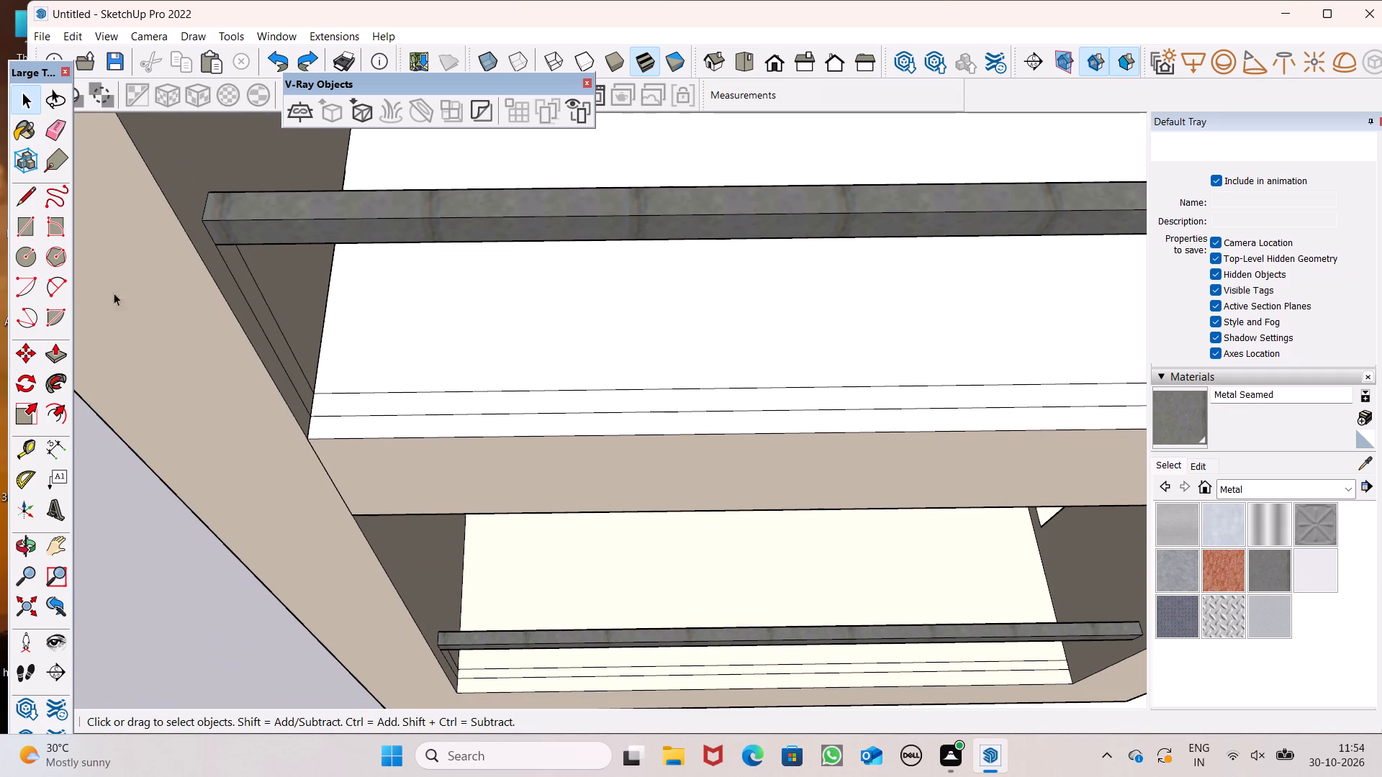
Draw a small circle inside the upper balcony's floor strip, near the side wall below the rail's starting end.
{"action": "left_click", "coordinate": [22, 256]}
{"action": "scroll", "coordinate": [312, 332], "scroll_direction": "up", "scroll_amount": 2}
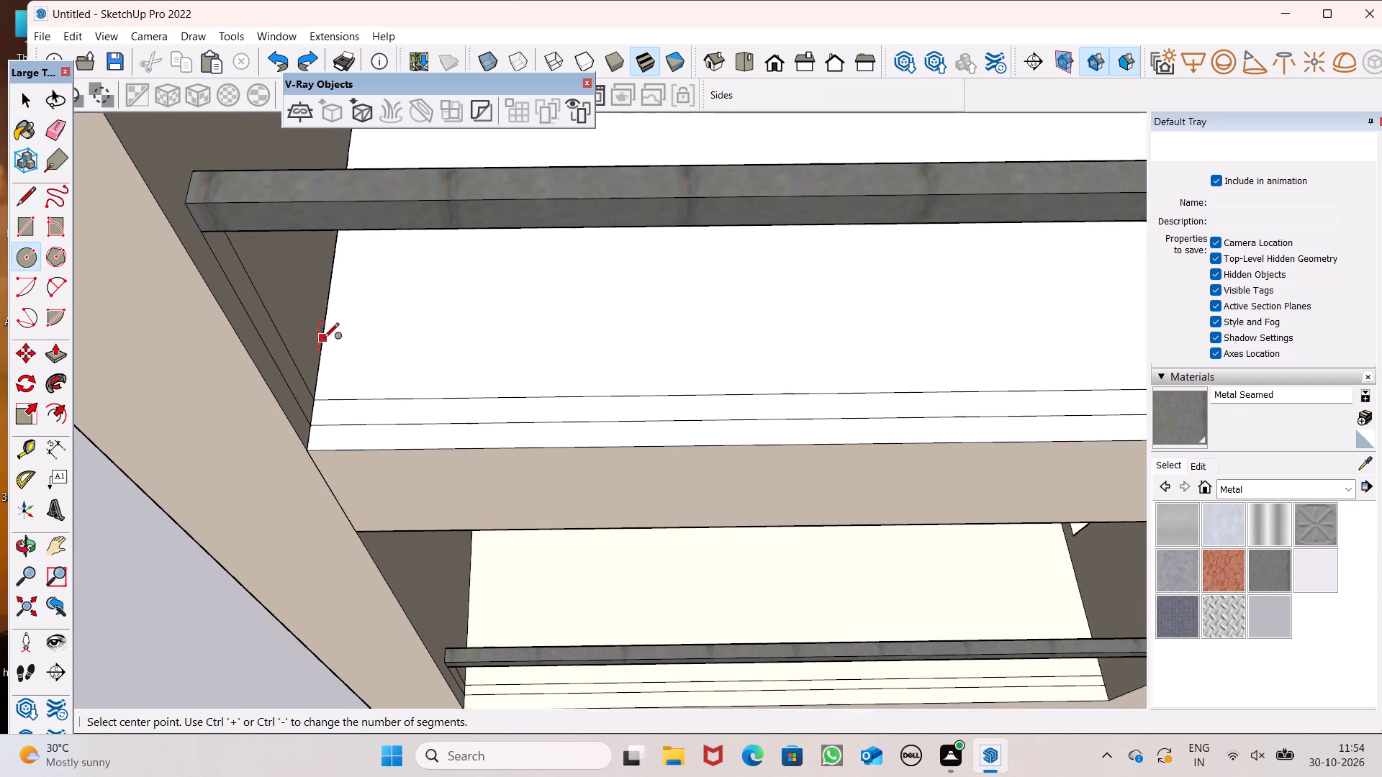
{"action": "scroll", "coordinate": [324, 339], "scroll_direction": "up", "scroll_amount": 3}
{"action": "scroll", "coordinate": [376, 437], "scroll_direction": "up", "scroll_amount": 5}
{"action": "left_click", "coordinate": [383, 450]}
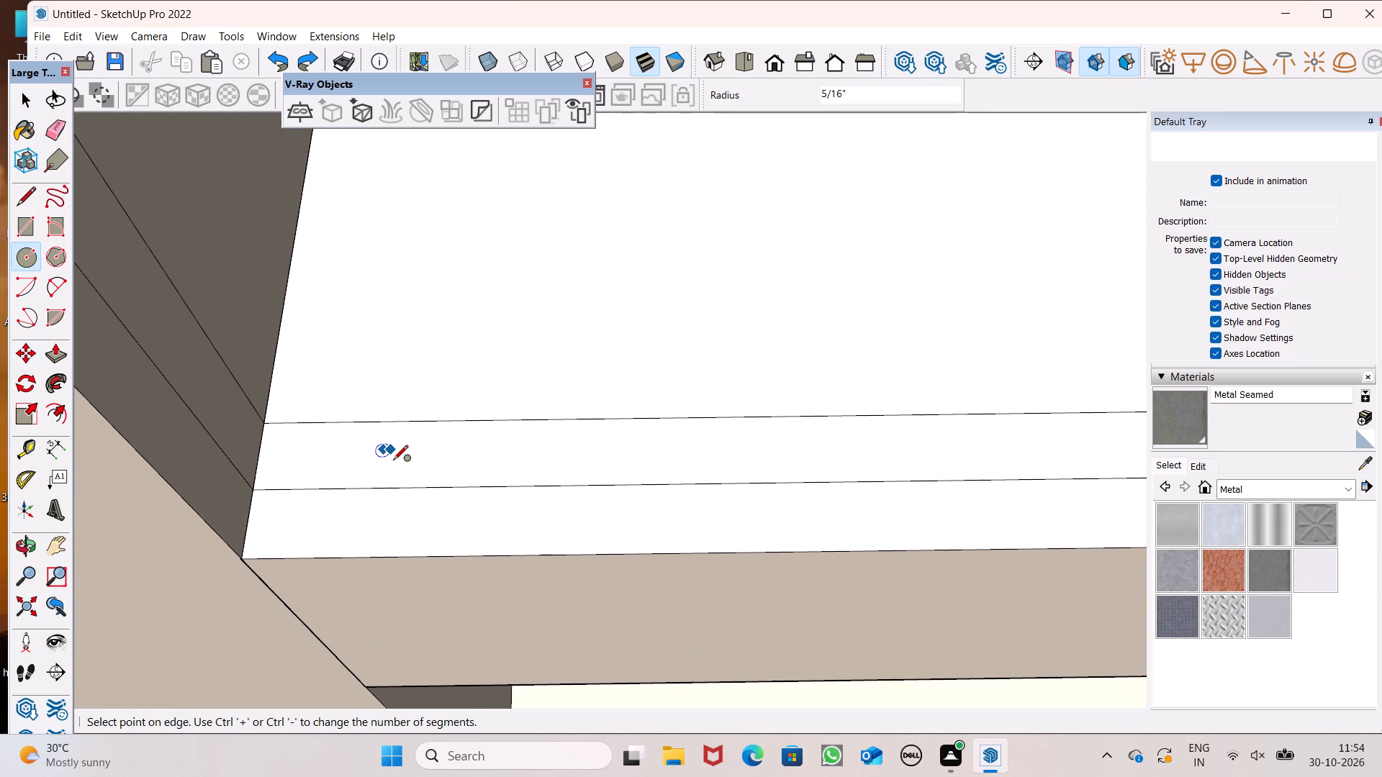
{"action": "left_click", "coordinate": [396, 460]}
{"action": "key", "text": "space"}
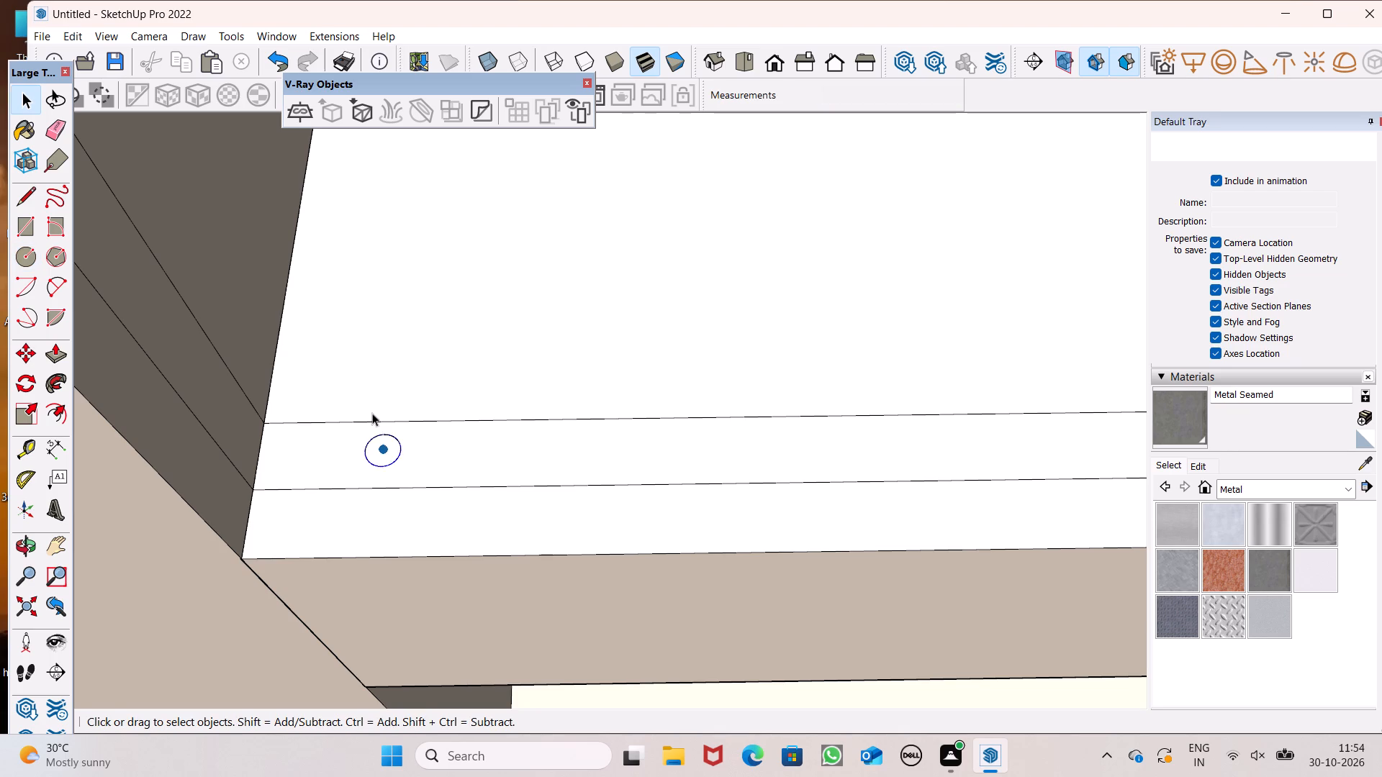
Copy the small circle about 5 1/16" along the upper balcony's floor strip, away from the side wall.
{"action": "scroll", "coordinate": [349, 385], "scroll_direction": "down", "scroll_amount": 4}
{"action": "double_click", "coordinate": [374, 430]}
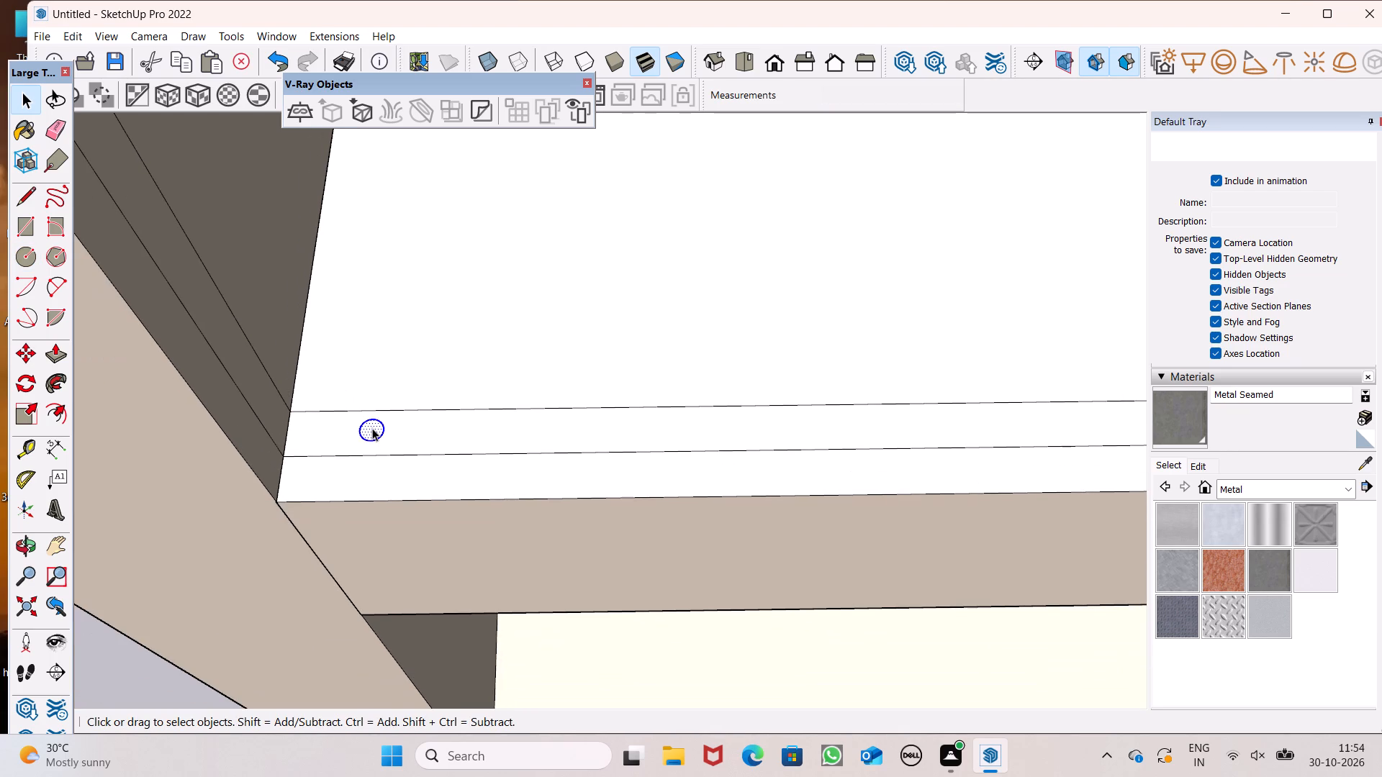
{"action": "scroll", "coordinate": [372, 428], "scroll_direction": "up", "scroll_amount": 7}
{"action": "key", "text": "m"}
{"action": "key", "text": "Return"}
{"action": "scroll", "coordinate": [387, 431], "scroll_direction": "up", "scroll_amount": 1}
{"action": "scroll", "coordinate": [387, 436], "scroll_direction": "down", "scroll_amount": 1}
{"action": "scroll", "coordinate": [387, 436], "scroll_direction": "up", "scroll_amount": 4}
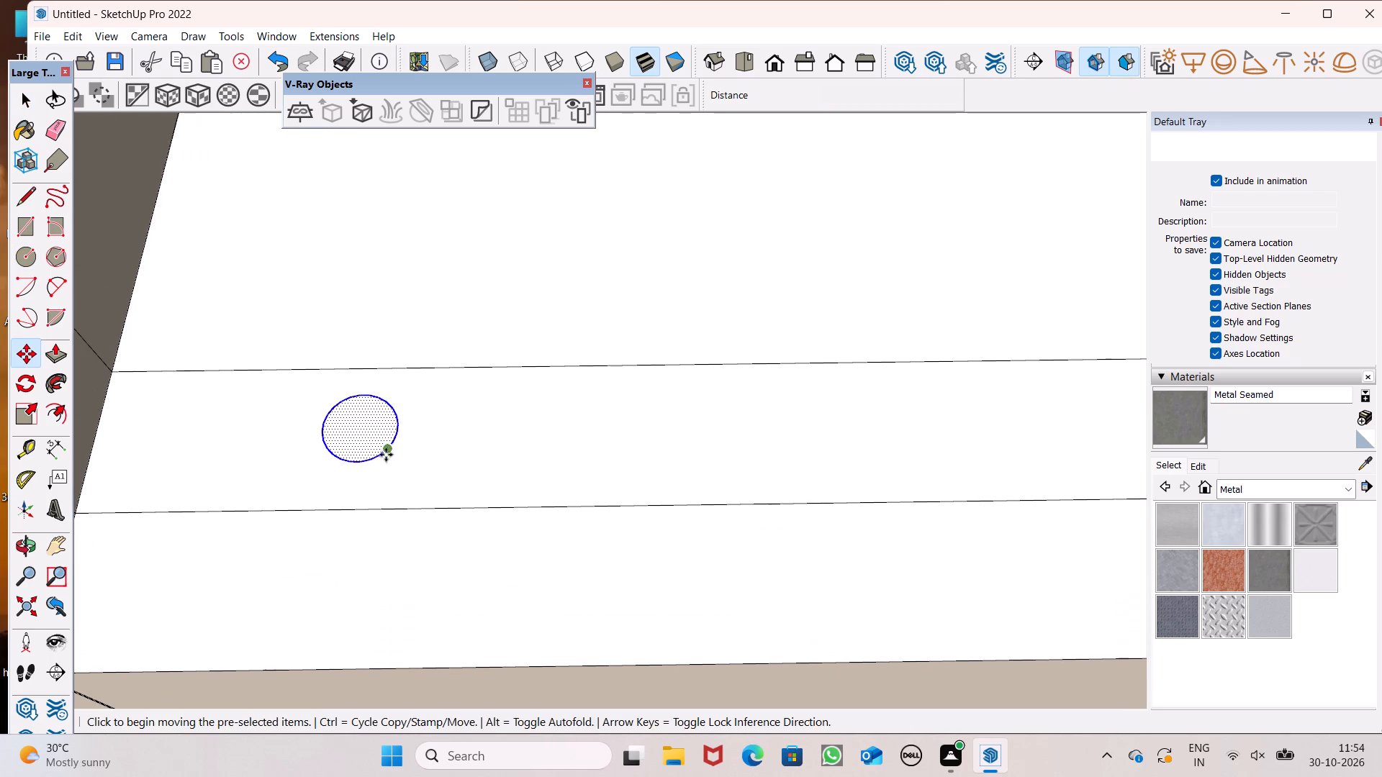
{"action": "left_click", "coordinate": [382, 455]}
{"action": "scroll", "coordinate": [263, 427], "scroll_direction": "down", "scroll_amount": 10}
{"action": "left_click_drag", "start_coordinate": [319, 440], "coordinate": [424, 440]}
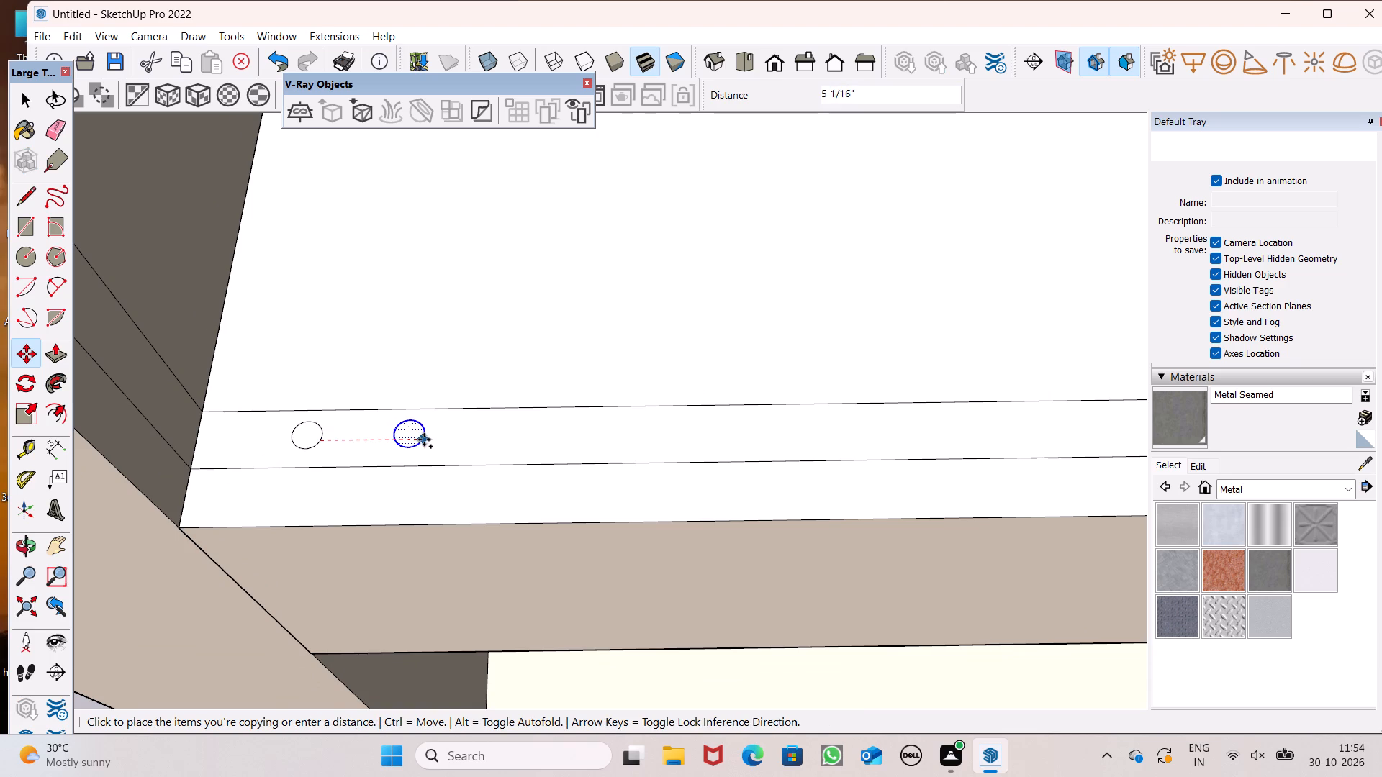
{"action": "left_click_drag", "start_coordinate": [424, 440], "coordinate": [425, 440]}
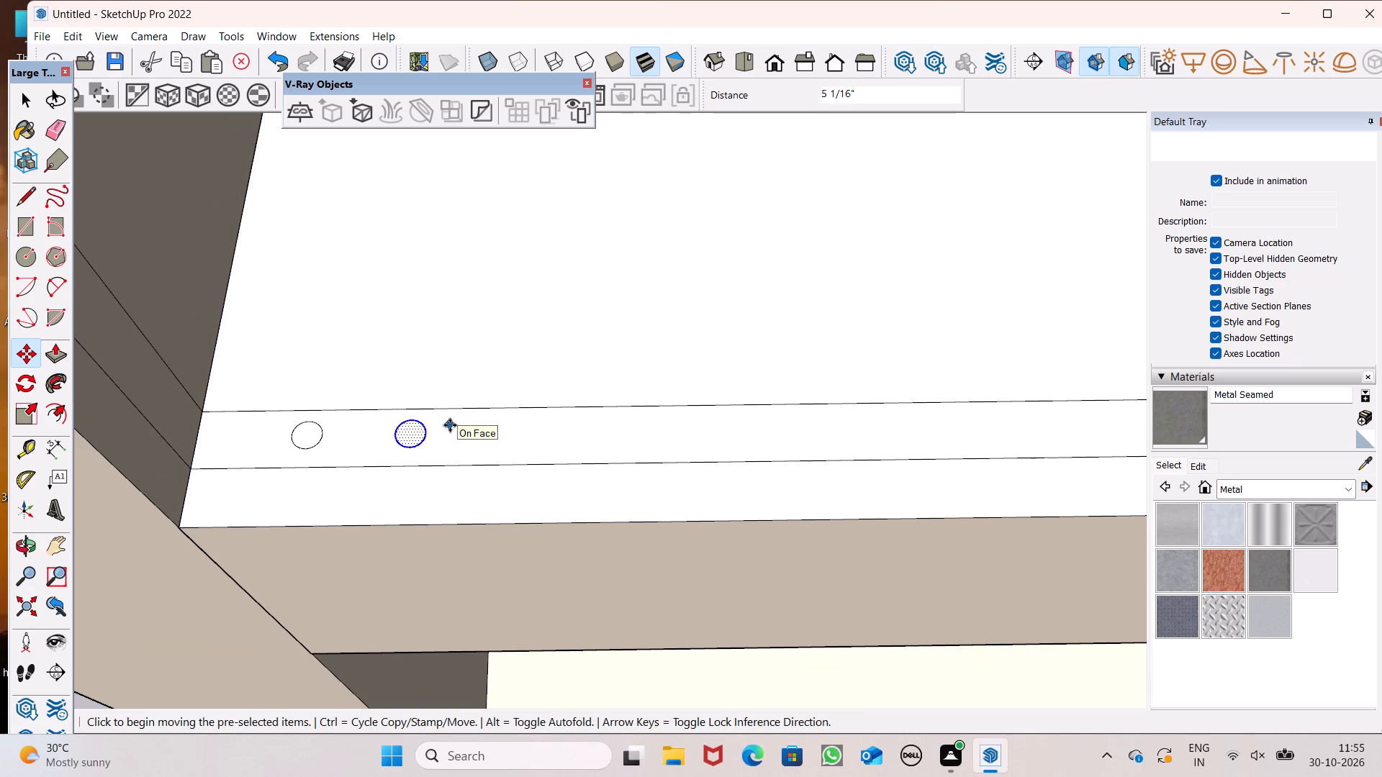
Multiply the circle copy by 14 to form an evenly spaced row along the upper balcony's floor strip.
{"action": "key", "text": "shift+asterisk"}
{"action": "type", "text": "14"}
{"action": "key", "text": "Return"}
{"action": "scroll", "coordinate": [597, 336], "scroll_direction": "down", "scroll_amount": 14}
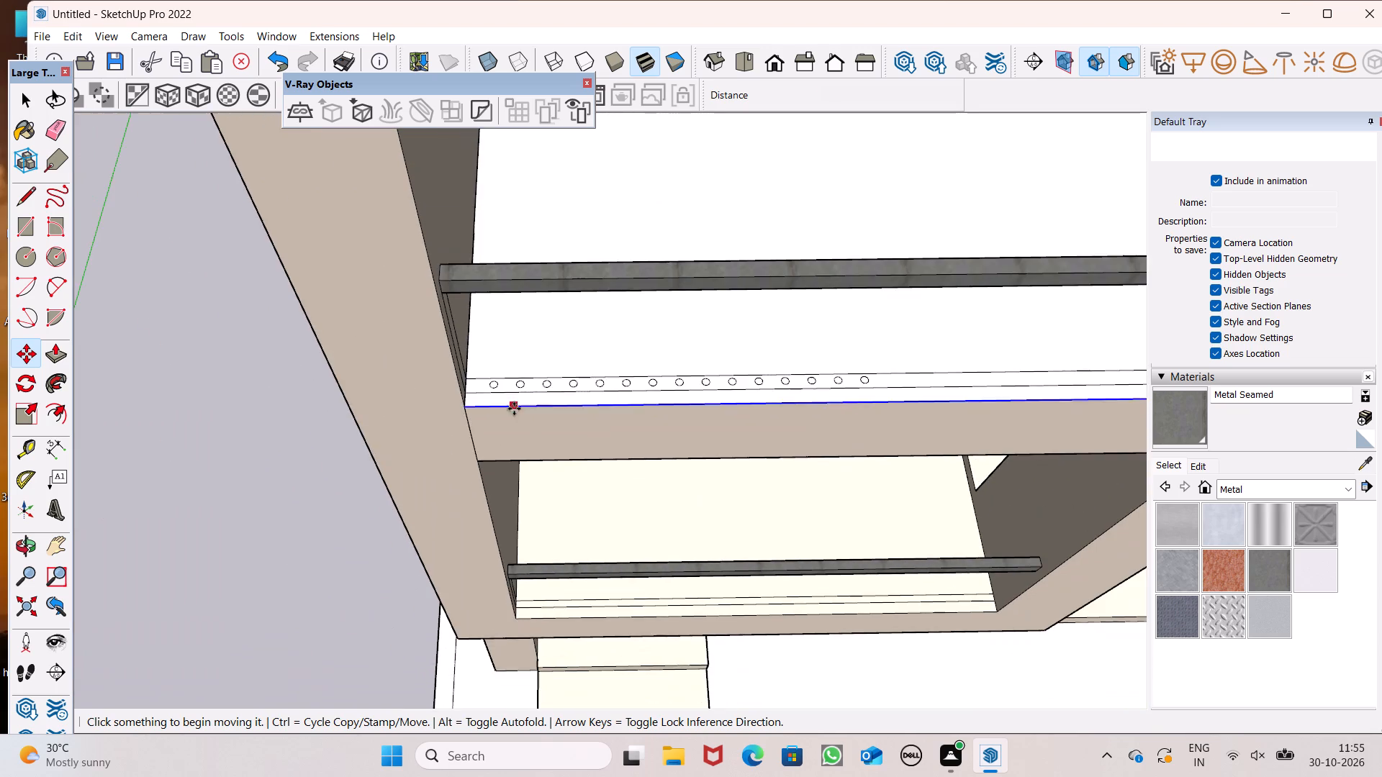
{"action": "scroll", "coordinate": [561, 496], "scroll_direction": "down", "scroll_amount": 6}
{"action": "scroll", "coordinate": [559, 482], "scroll_direction": "up", "scroll_amount": 5}
{"action": "scroll", "coordinate": [605, 472], "scroll_direction": "down", "scroll_amount": 1}
{"action": "scroll", "coordinate": [626, 465], "scroll_direction": "up", "scroll_amount": 2}
{"action": "scroll", "coordinate": [540, 484], "scroll_direction": "down", "scroll_amount": 4}
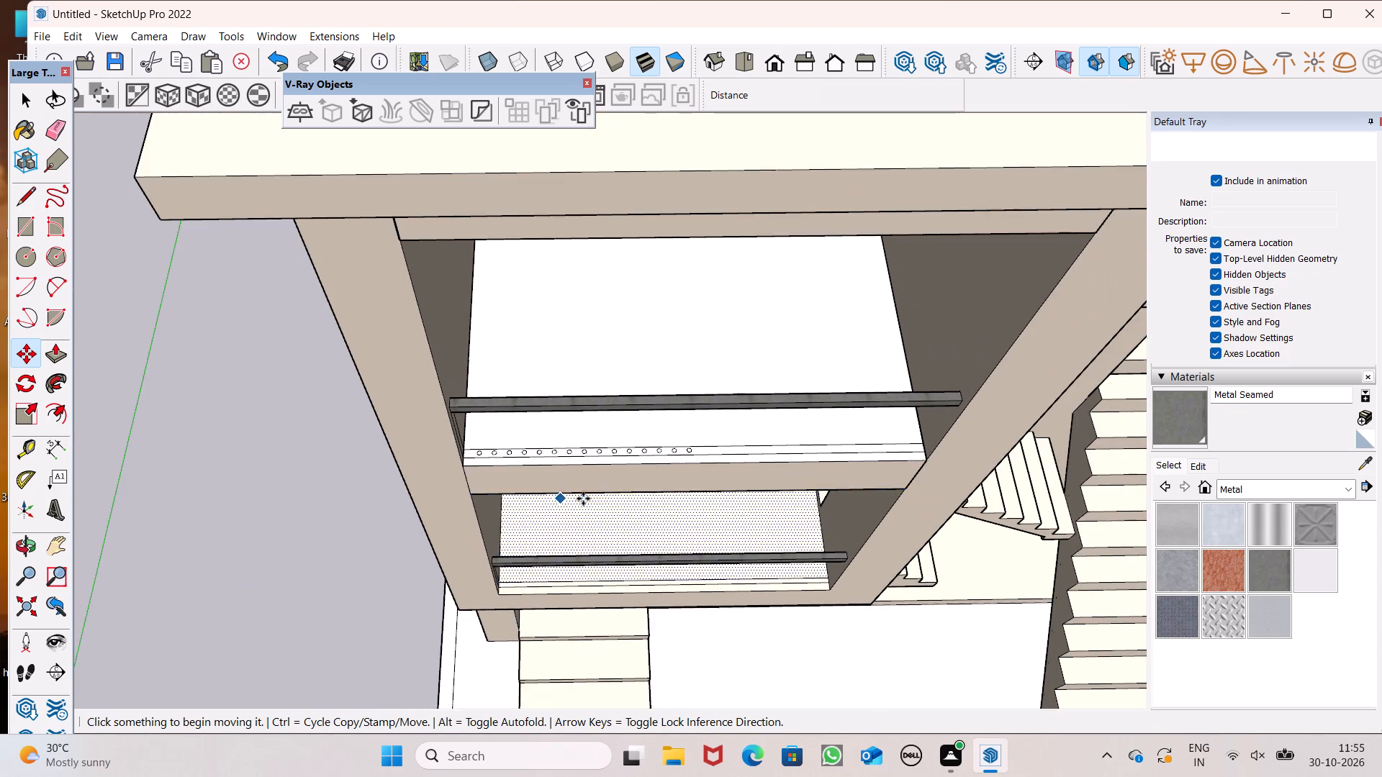
{"action": "scroll", "coordinate": [800, 403], "scroll_direction": "up", "scroll_amount": 8}
{"action": "key", "text": "space"}
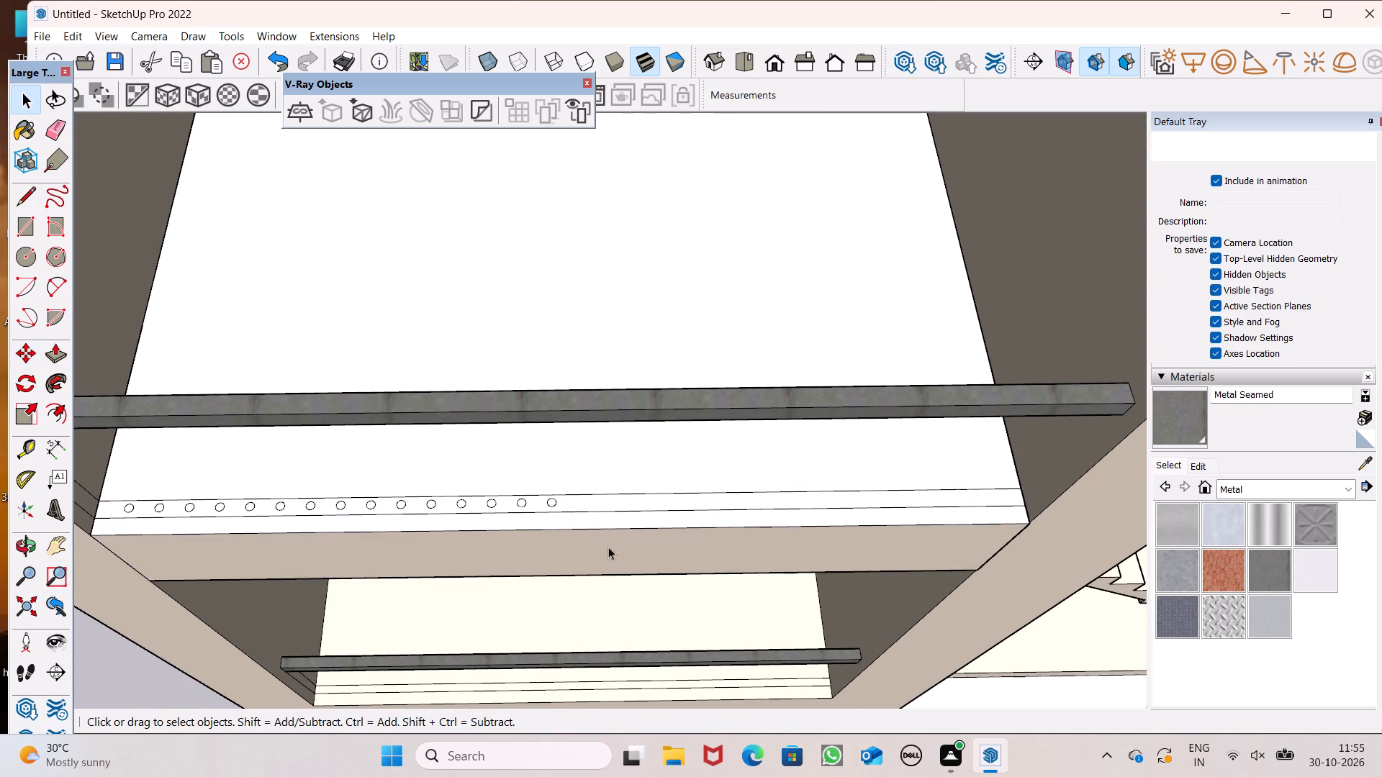
Copy the last circle of the row about 5 1/4" farther along the upper balcony's floor strip.
{"action": "scroll", "coordinate": [590, 522], "scroll_direction": "up", "scroll_amount": 14}
{"action": "left_click", "coordinate": [456, 460]}
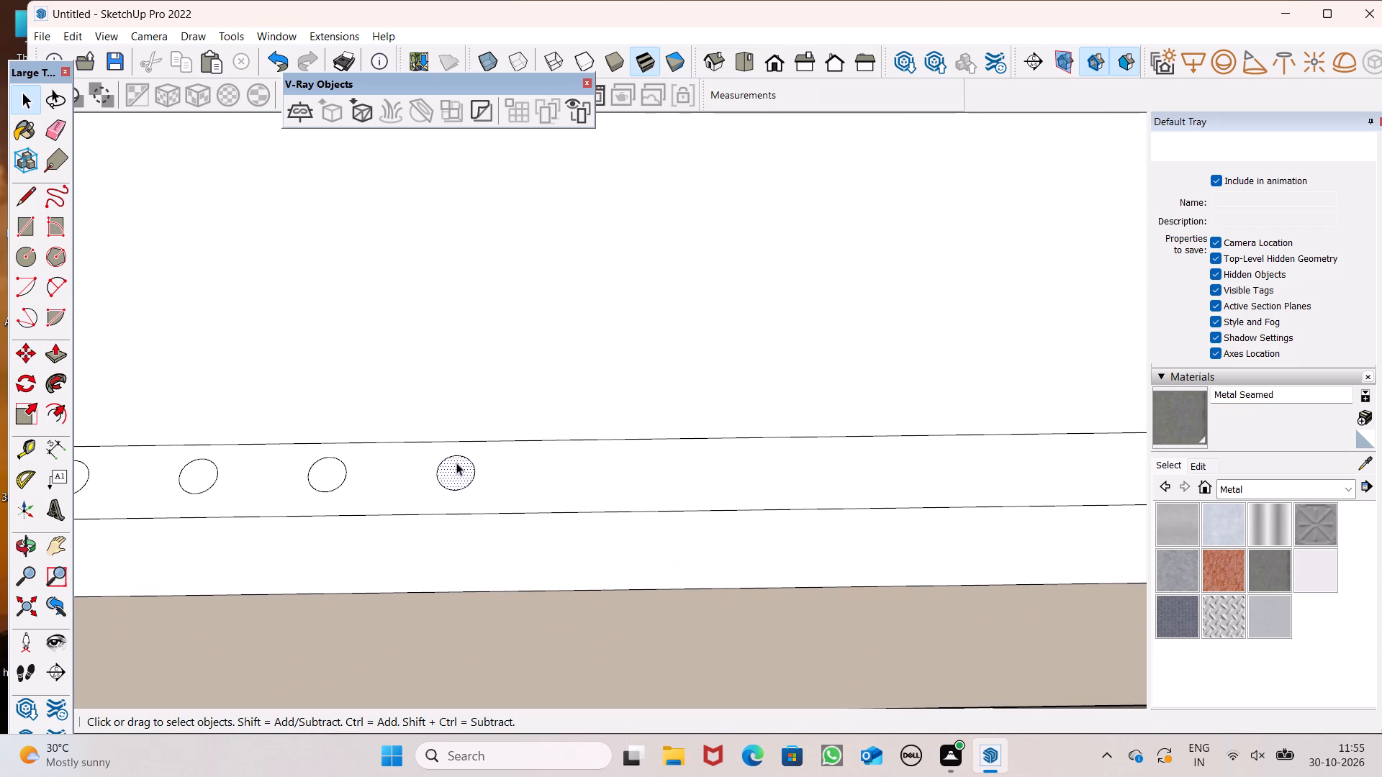
{"action": "double_click", "coordinate": [456, 463]}
{"action": "scroll", "coordinate": [404, 501], "scroll_direction": "down", "scroll_amount": 7}
{"action": "scroll", "coordinate": [514, 483], "scroll_direction": "up", "scroll_amount": 6}
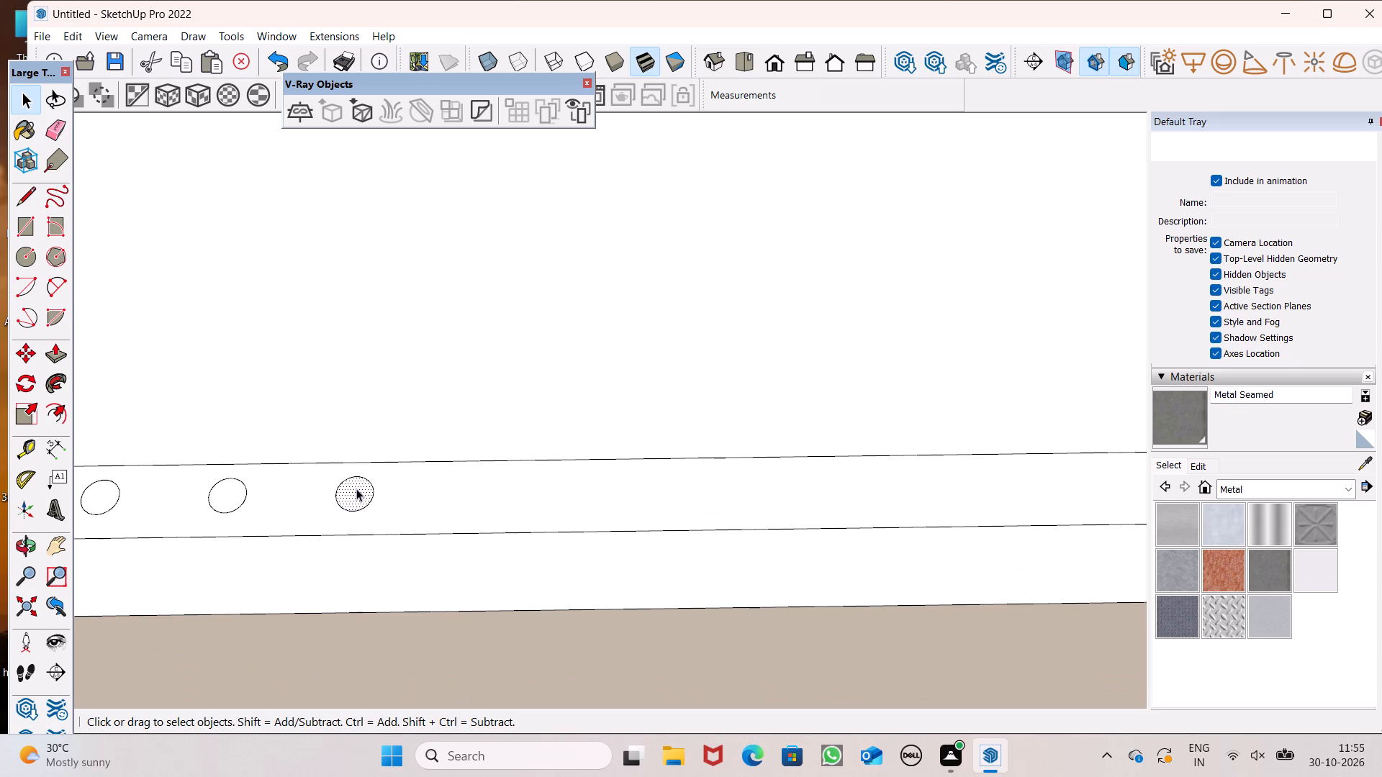
{"action": "double_click", "coordinate": [356, 487]}
{"action": "key", "text": "m"}
{"action": "key", "text": "Return"}
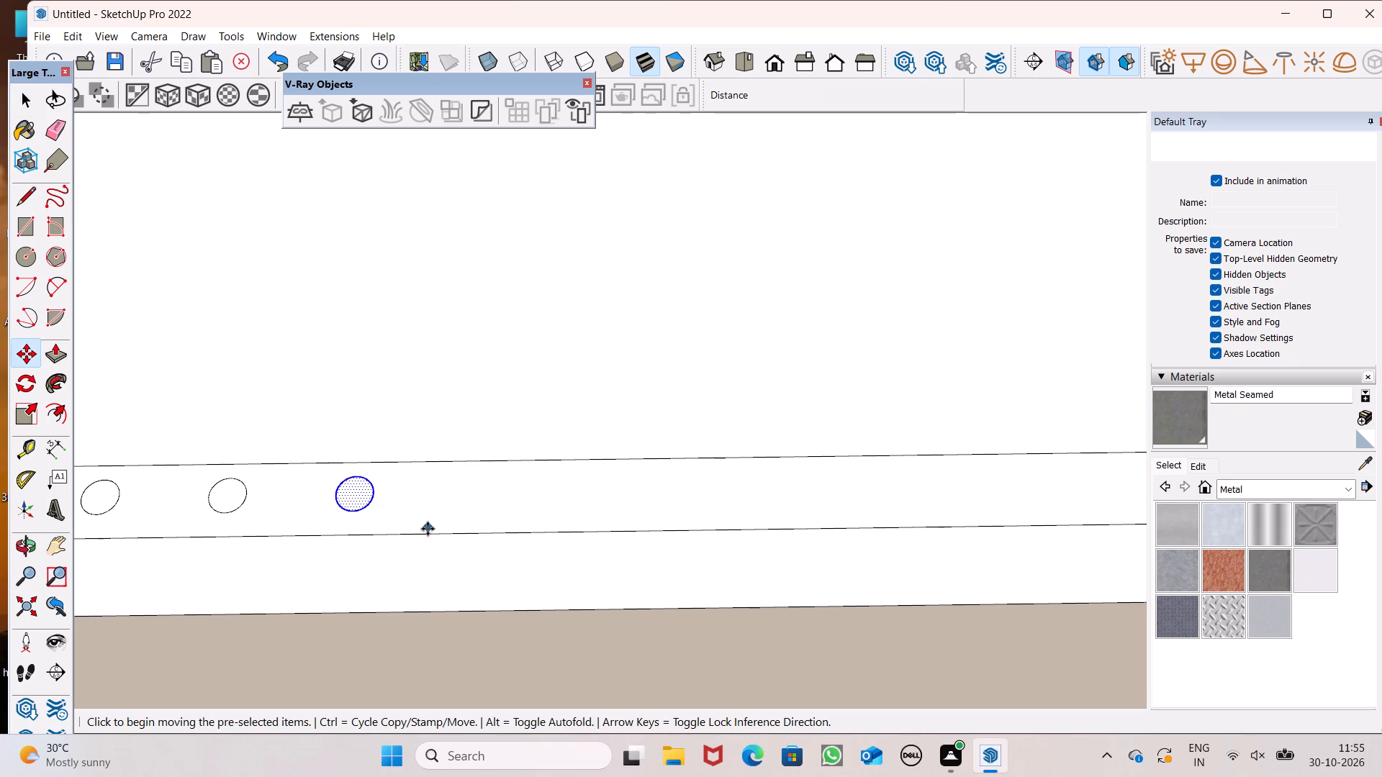
{"action": "left_click_drag", "start_coordinate": [376, 497], "coordinate": [439, 507]}
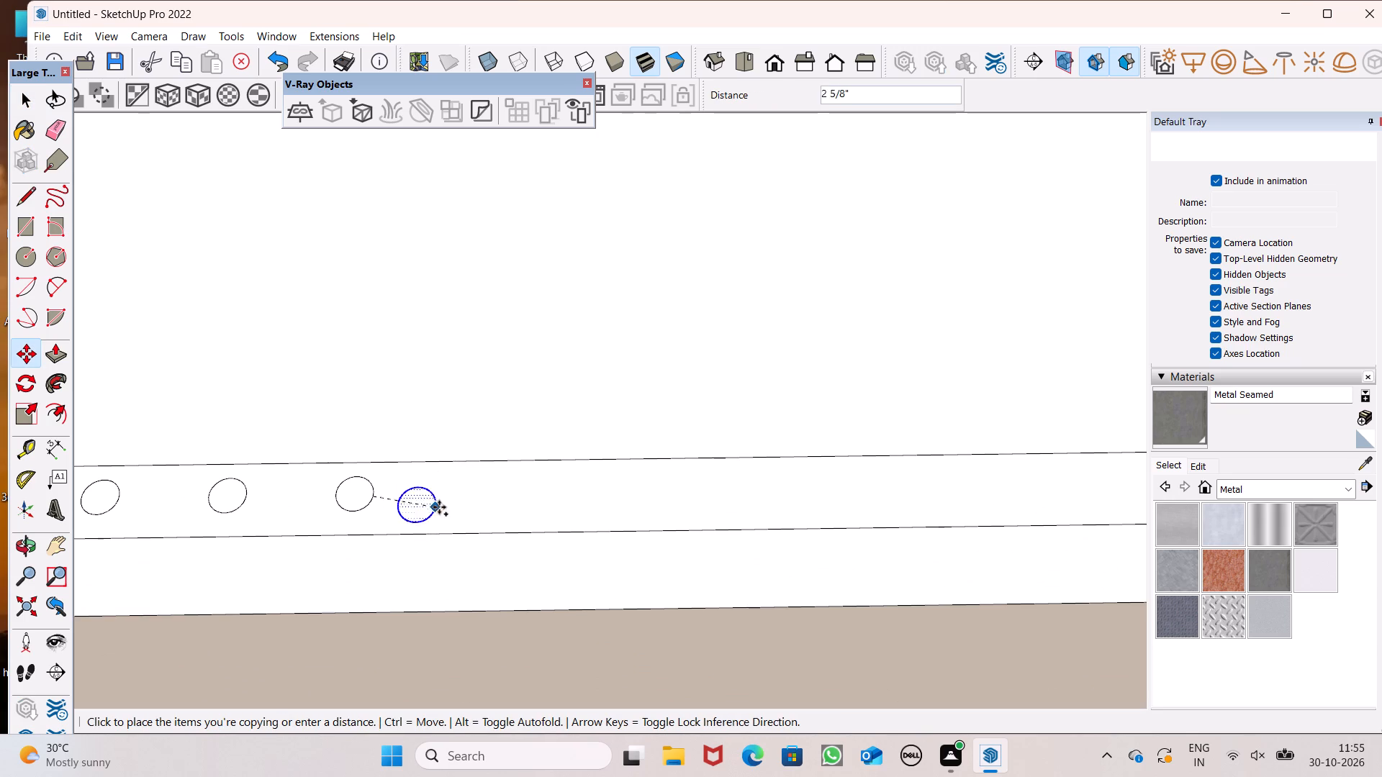
{"action": "left_click_drag", "start_coordinate": [439, 507], "coordinate": [505, 496]}
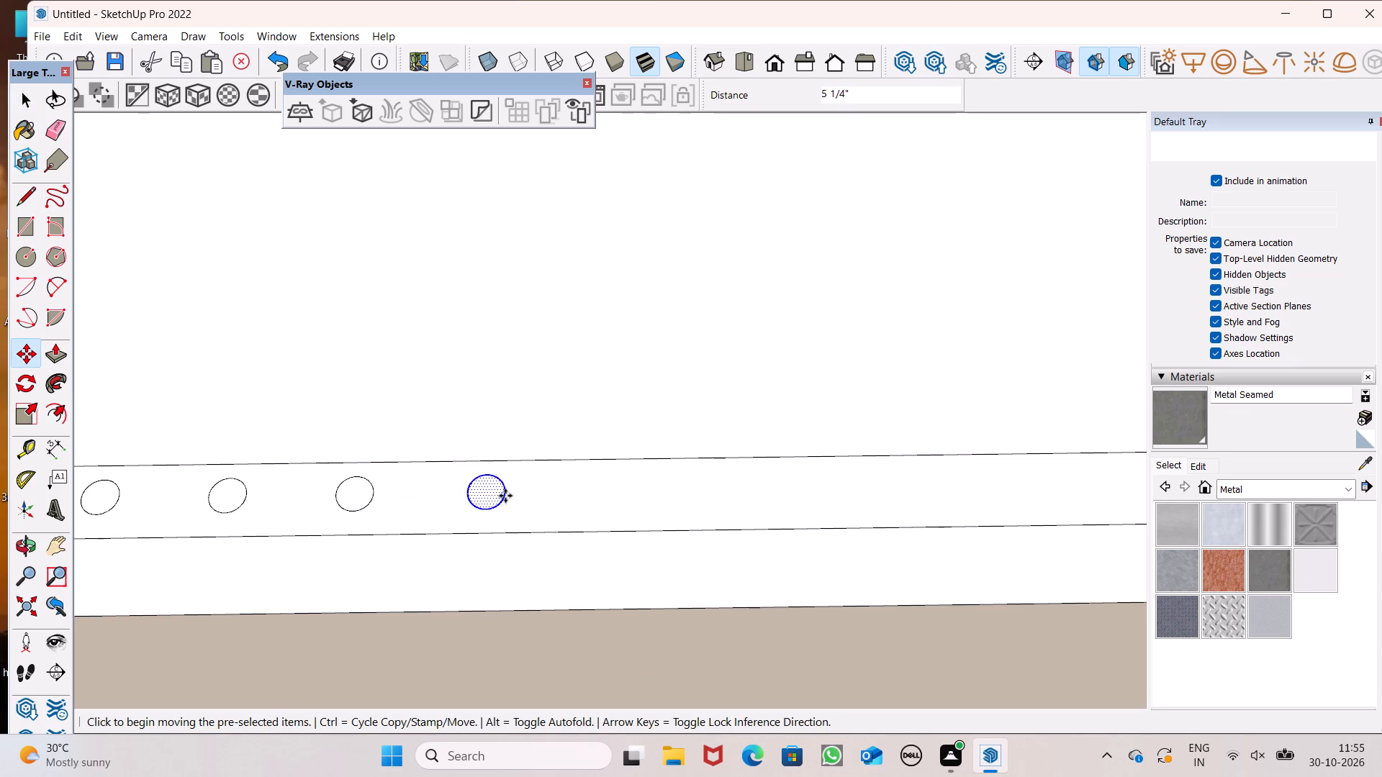
Multiply the new circle copy by 18 to extend the row towards the opposite side wall.
{"action": "key", "text": "shift+asterisk"}
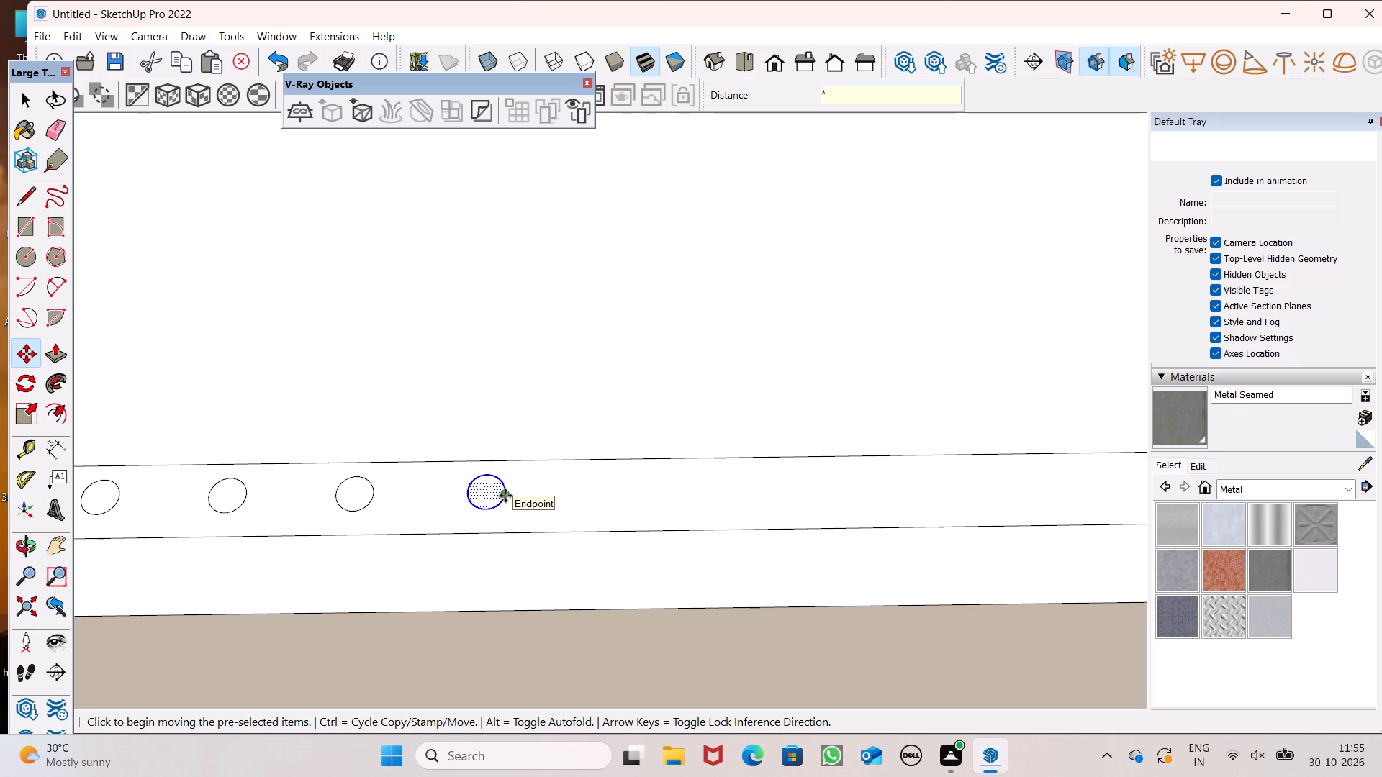
{"action": "key", "text": "1"}
{"action": "key", "text": "8"}
{"action": "key", "text": "Return"}
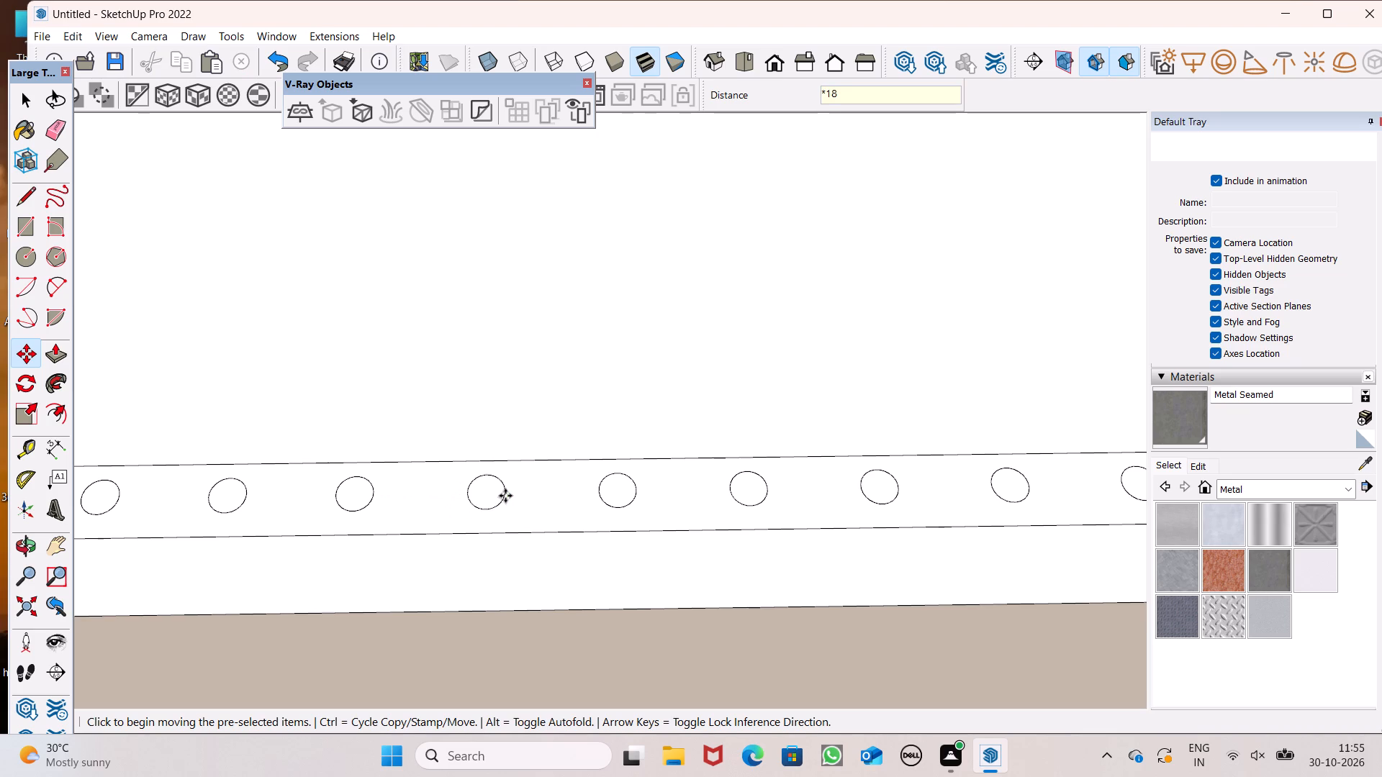
{"action": "key", "text": "space"}
Paint the first two circles at the starting end of the upper balcony's row with Color M08 from the Colors materials.
{"action": "scroll", "coordinate": [546, 393], "scroll_direction": "down", "scroll_amount": 15}
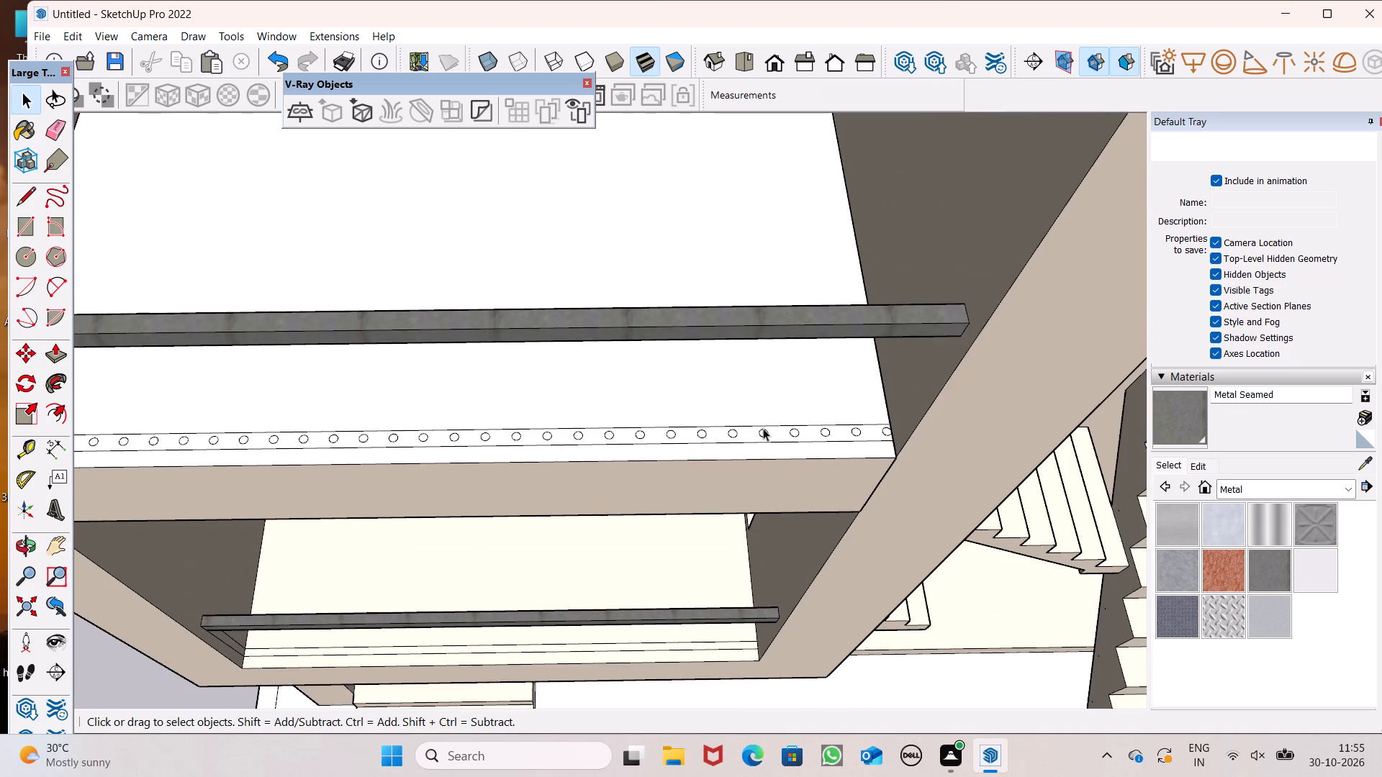
{"action": "scroll", "coordinate": [745, 397], "scroll_direction": "down", "scroll_amount": 4}
{"action": "middle_click_drag", "start_coordinate": [788, 414], "coordinate": [746, 211]}
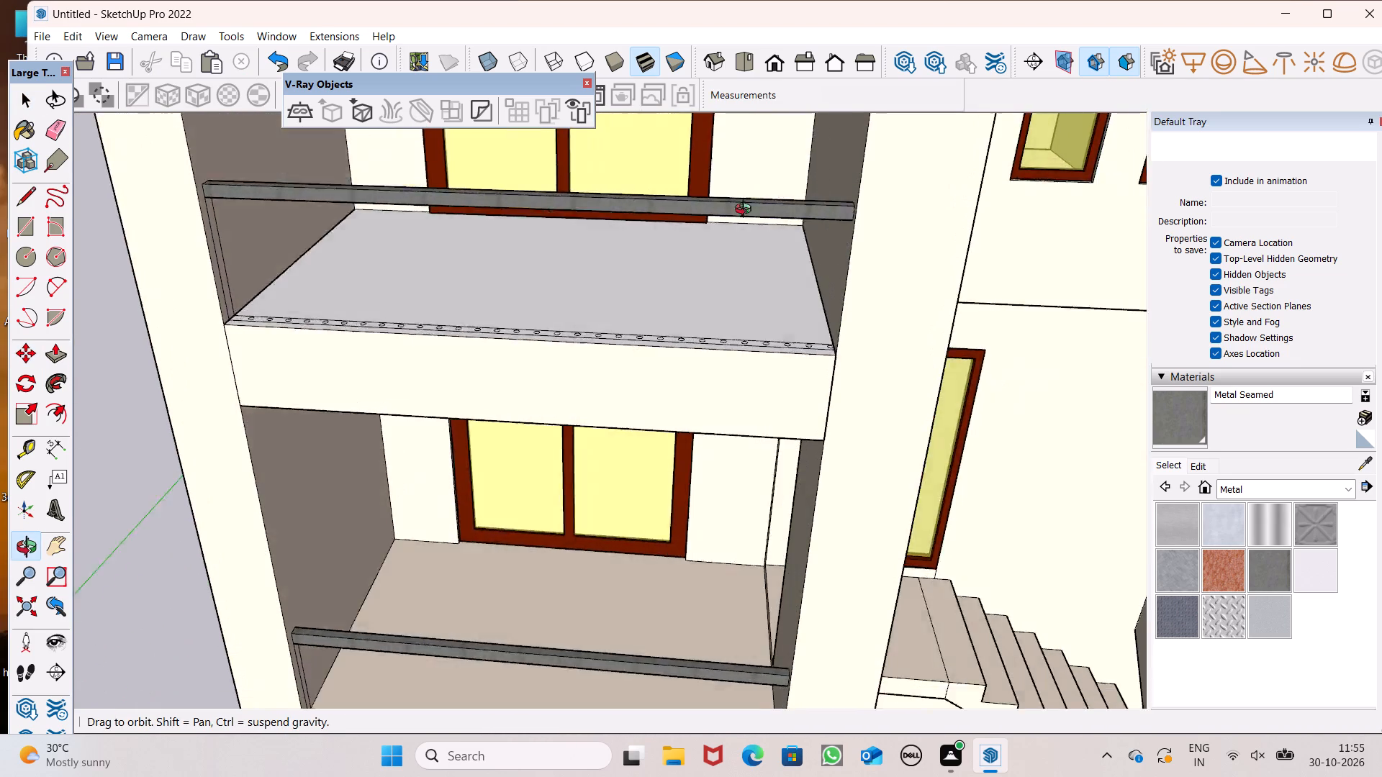
{"action": "middle_click_drag", "start_coordinate": [746, 211], "coordinate": [785, 239]}
{"action": "scroll", "coordinate": [785, 239], "scroll_direction": "up", "scroll_amount": 1}
{"action": "scroll", "coordinate": [750, 296], "scroll_direction": "down", "scroll_amount": 2}
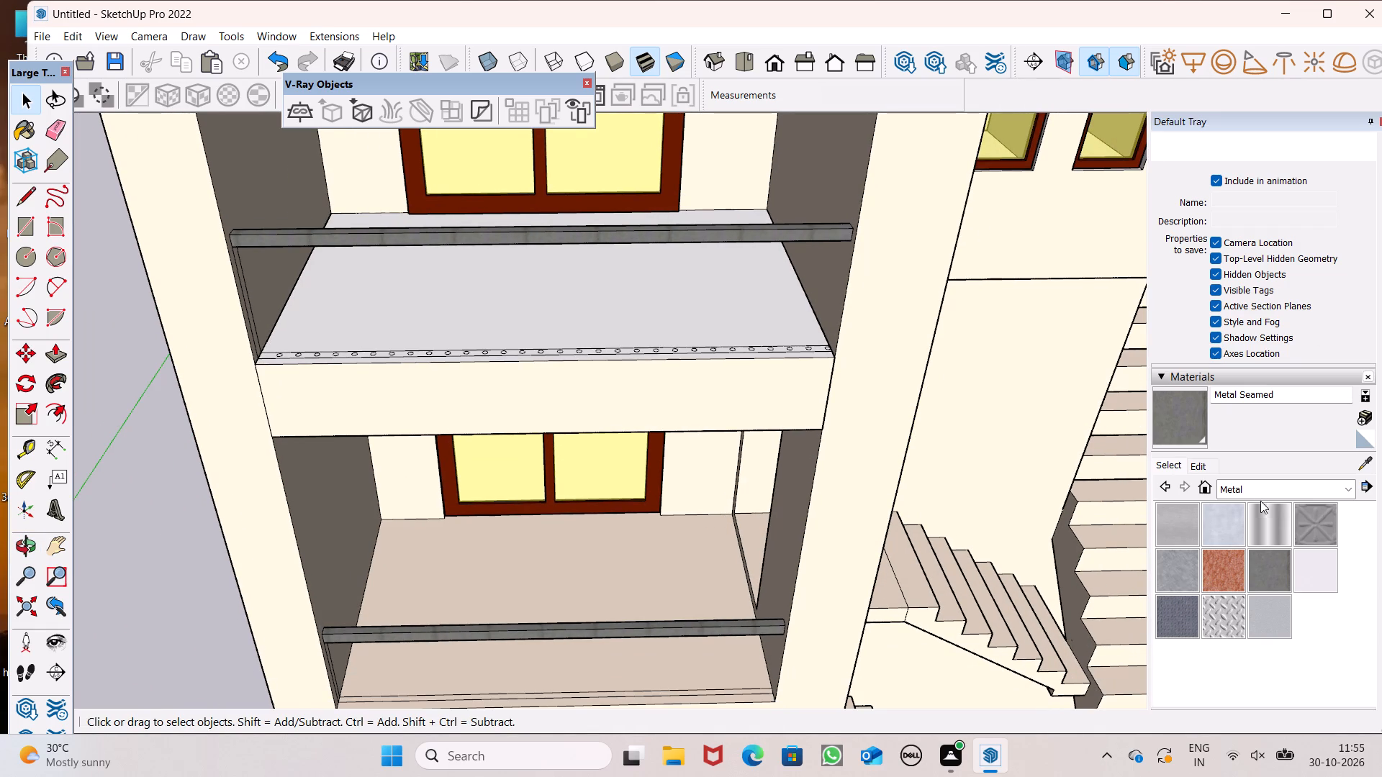
{"action": "left_click", "coordinate": [1250, 489]}
{"action": "left_click", "coordinate": [1250, 550]}
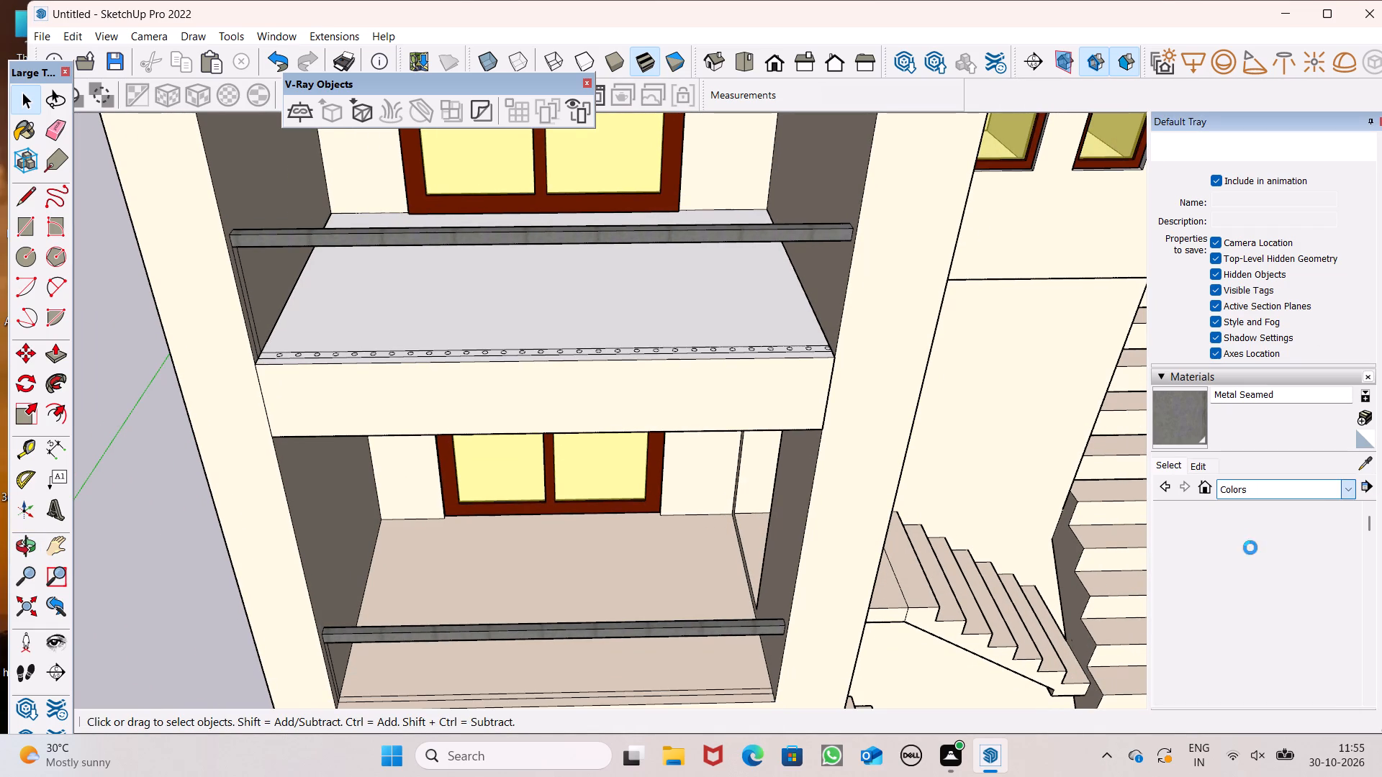
{"action": "scroll", "coordinate": [1247, 565], "scroll_direction": "down", "scroll_amount": 12}
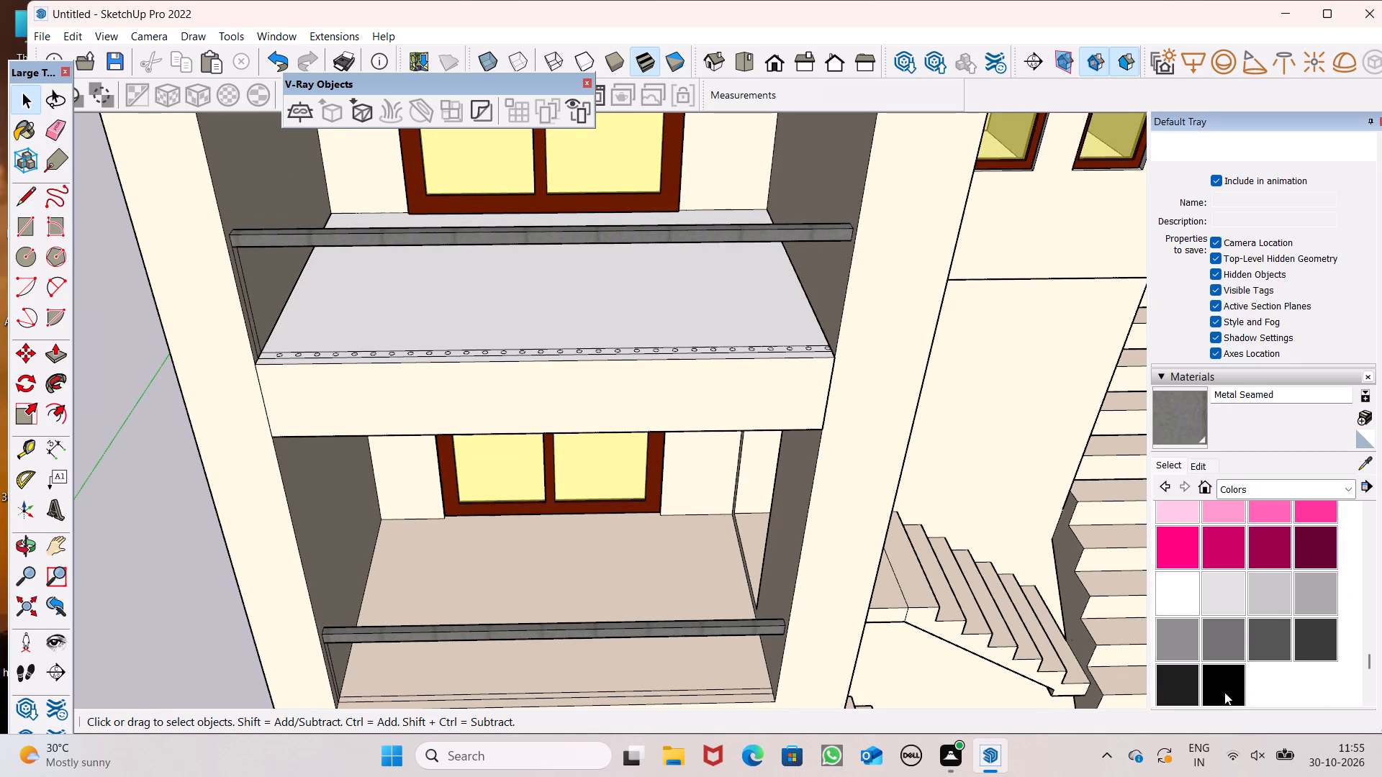
{"action": "left_click", "coordinate": [1183, 686]}
{"action": "scroll", "coordinate": [114, 379], "scroll_direction": "up", "scroll_amount": 6}
{"action": "scroll", "coordinate": [209, 383], "scroll_direction": "down", "scroll_amount": 4}
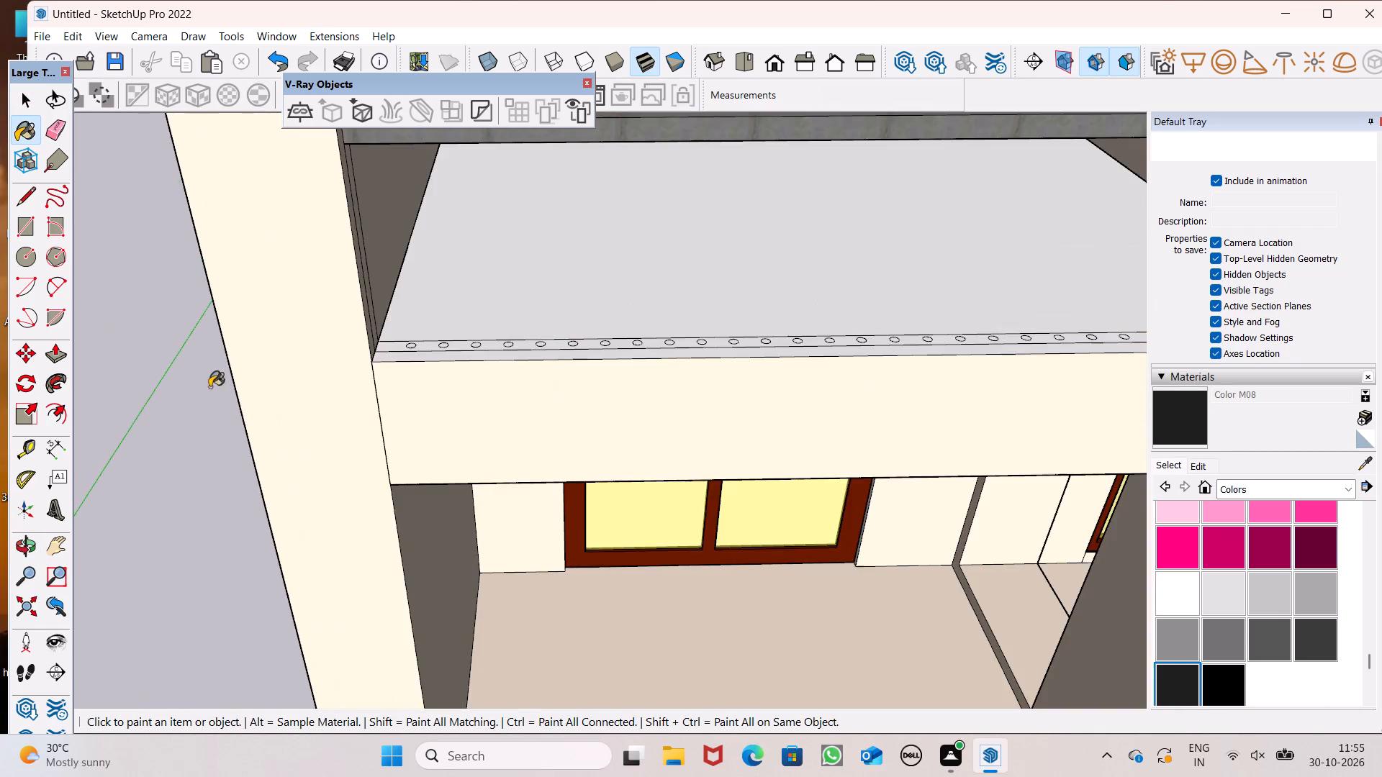
{"action": "middle_click_drag", "start_coordinate": [306, 471], "coordinate": [317, 542]}
{"action": "scroll", "coordinate": [315, 540], "scroll_direction": "up", "scroll_amount": 1}
{"action": "scroll", "coordinate": [453, 471], "scroll_direction": "up", "scroll_amount": 6}
{"action": "scroll", "coordinate": [326, 294], "scroll_direction": "up", "scroll_amount": 7}
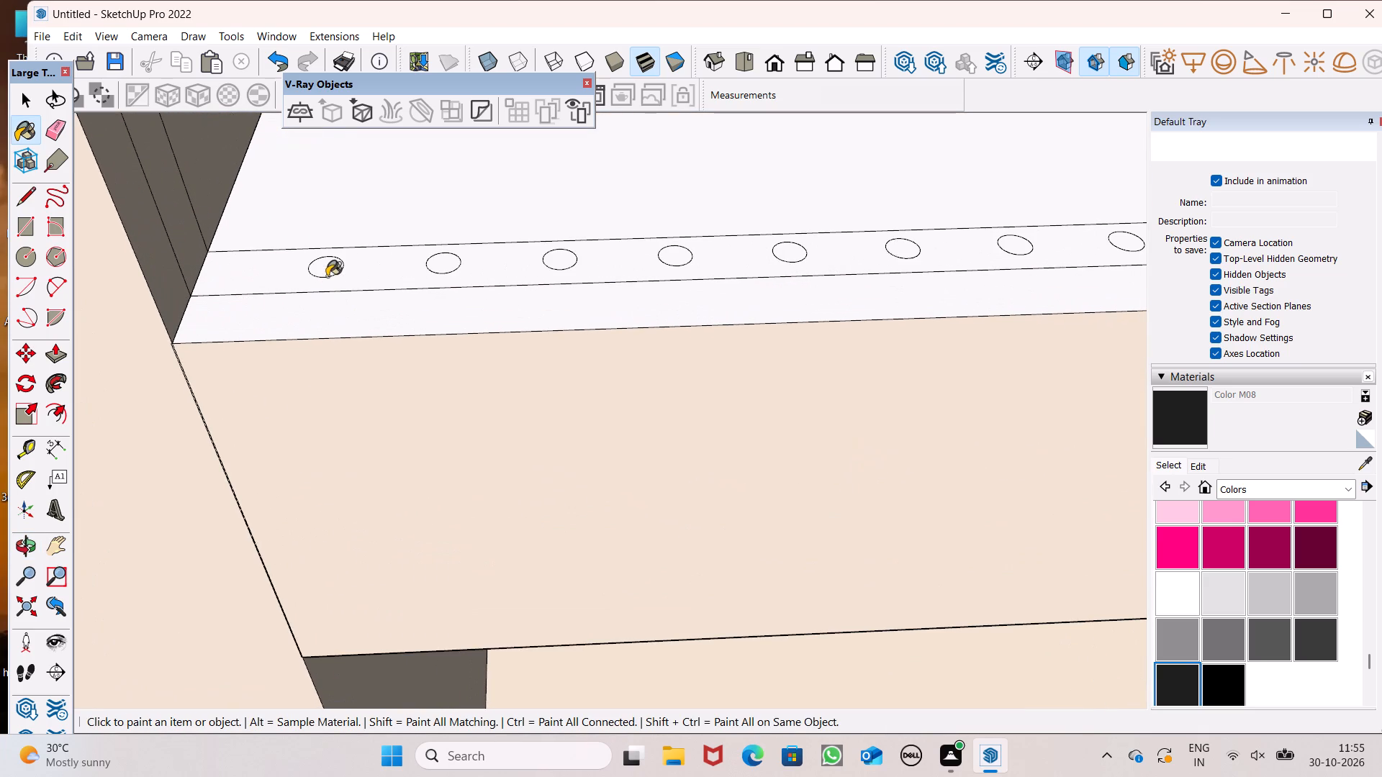
{"action": "left_click", "coordinate": [327, 273]}
{"action": "left_click", "coordinate": [451, 268]}
Paint the next six circles along the upper balcony's floor strip with Color M08.
{"action": "scroll", "coordinate": [301, 323], "scroll_direction": "down", "scroll_amount": 6}
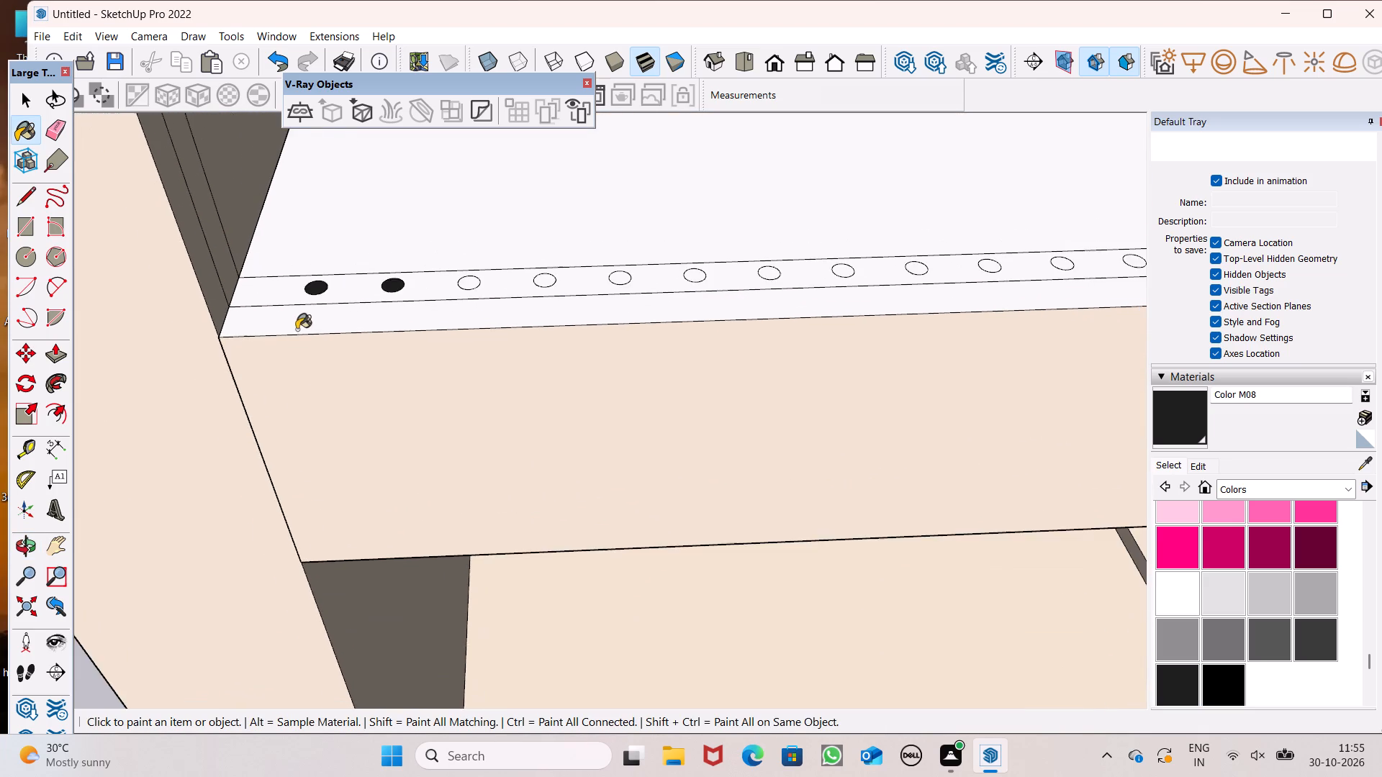
{"action": "scroll", "coordinate": [565, 265], "scroll_direction": "up", "scroll_amount": 4}
{"action": "left_click", "coordinate": [415, 305]}
{"action": "left_click", "coordinate": [520, 301]}
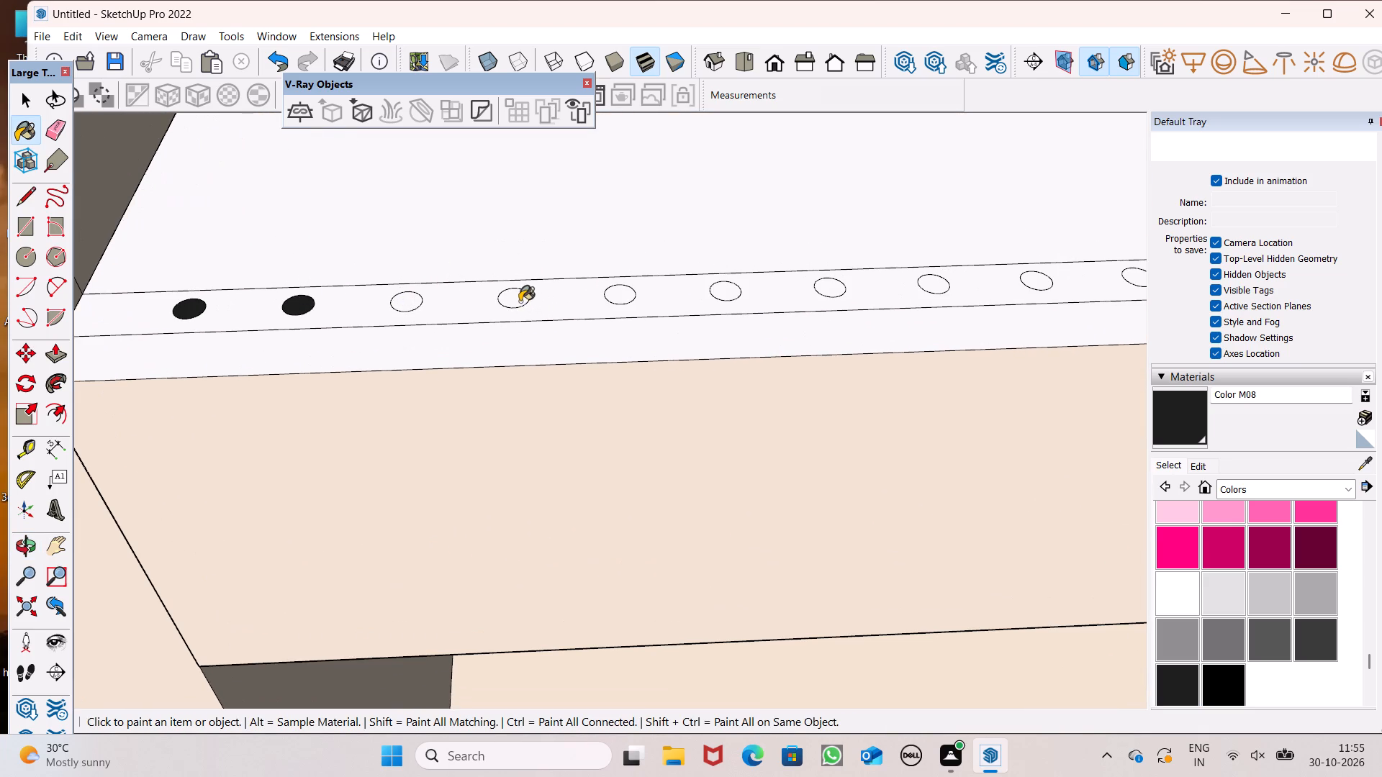
{"action": "left_click", "coordinate": [630, 291]}
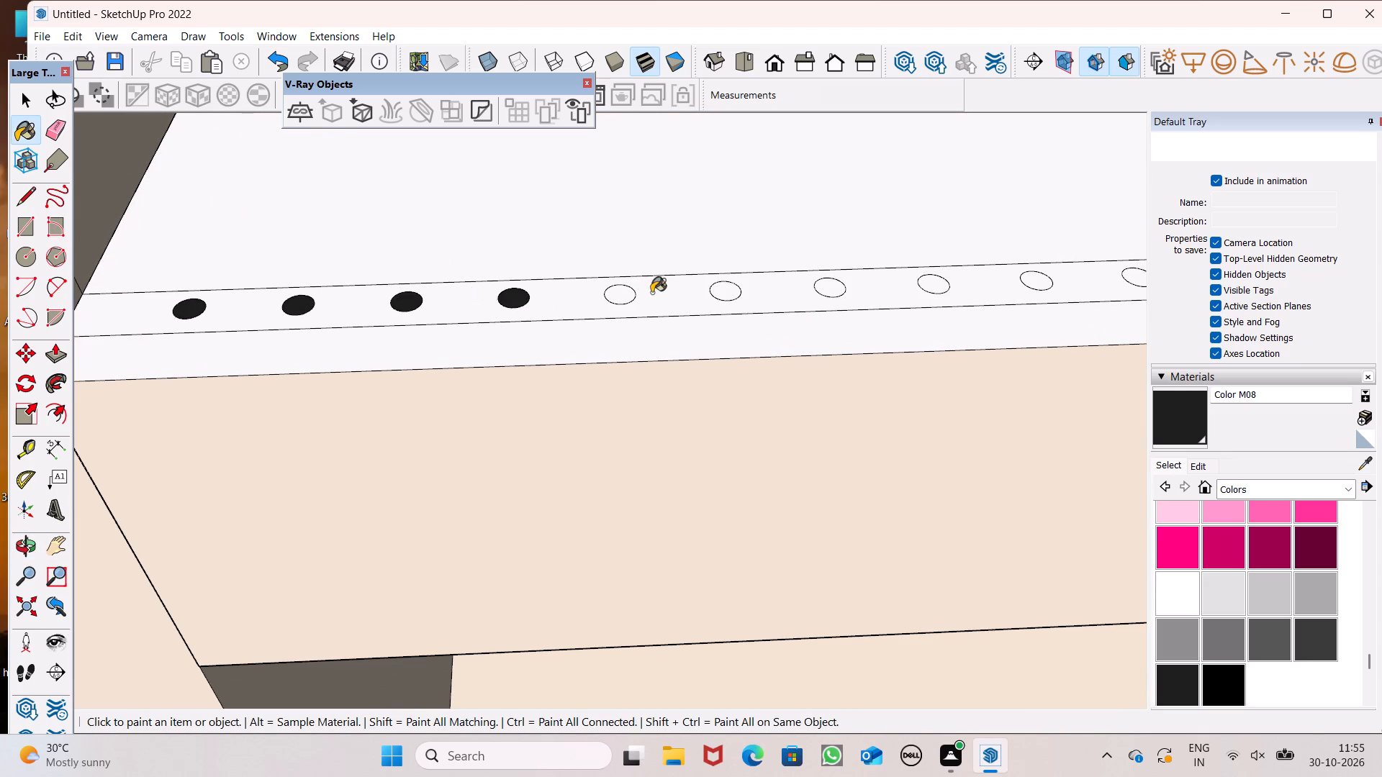
{"action": "left_click", "coordinate": [720, 286]}
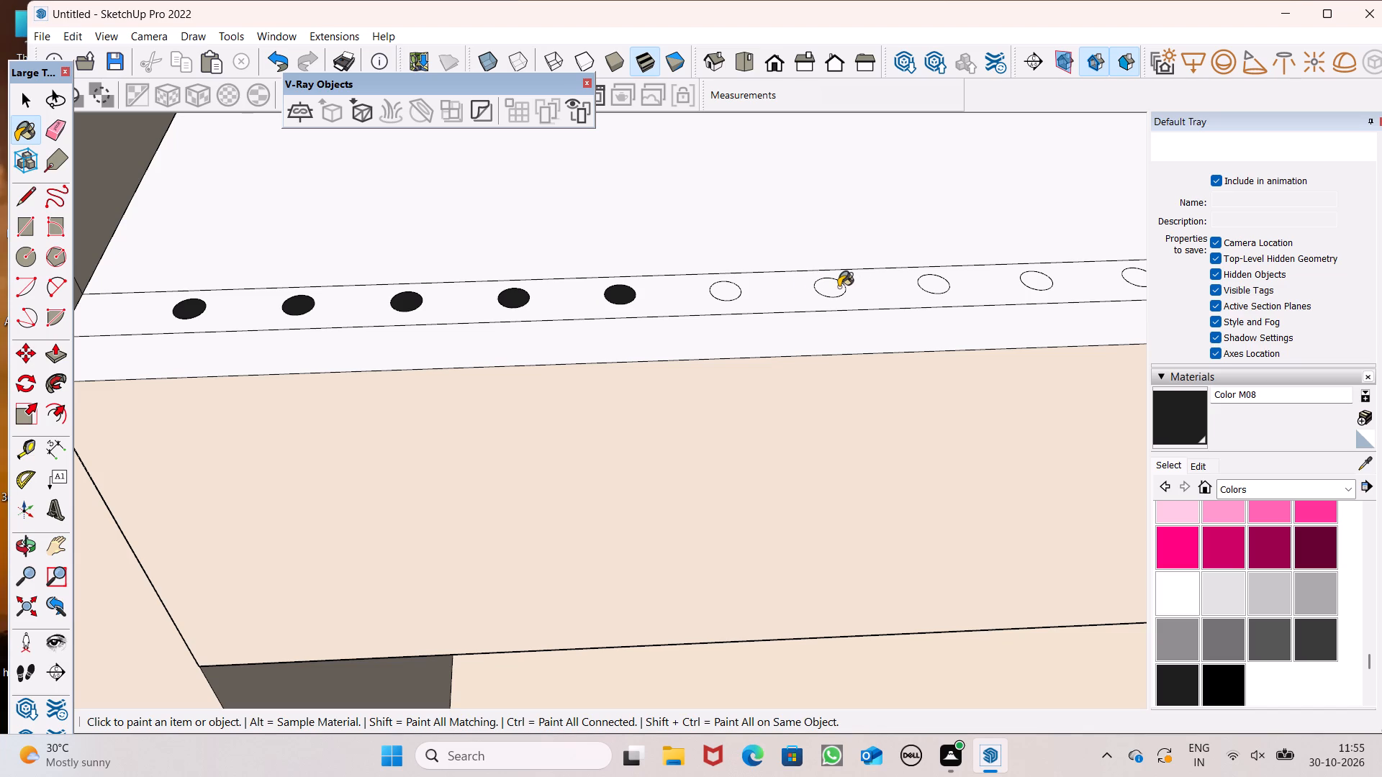
{"action": "left_click", "coordinate": [839, 287]}
{"action": "left_click", "coordinate": [923, 281]}
Paint the following five unpainted circles in the upper balcony's row with Color M08.
{"action": "scroll", "coordinate": [615, 295], "scroll_direction": "down", "scroll_amount": 9}
{"action": "scroll", "coordinate": [891, 267], "scroll_direction": "up", "scroll_amount": 7}
{"action": "scroll", "coordinate": [794, 289], "scroll_direction": "up", "scroll_amount": 6}
{"action": "scroll", "coordinate": [563, 355], "scroll_direction": "up", "scroll_amount": 6}
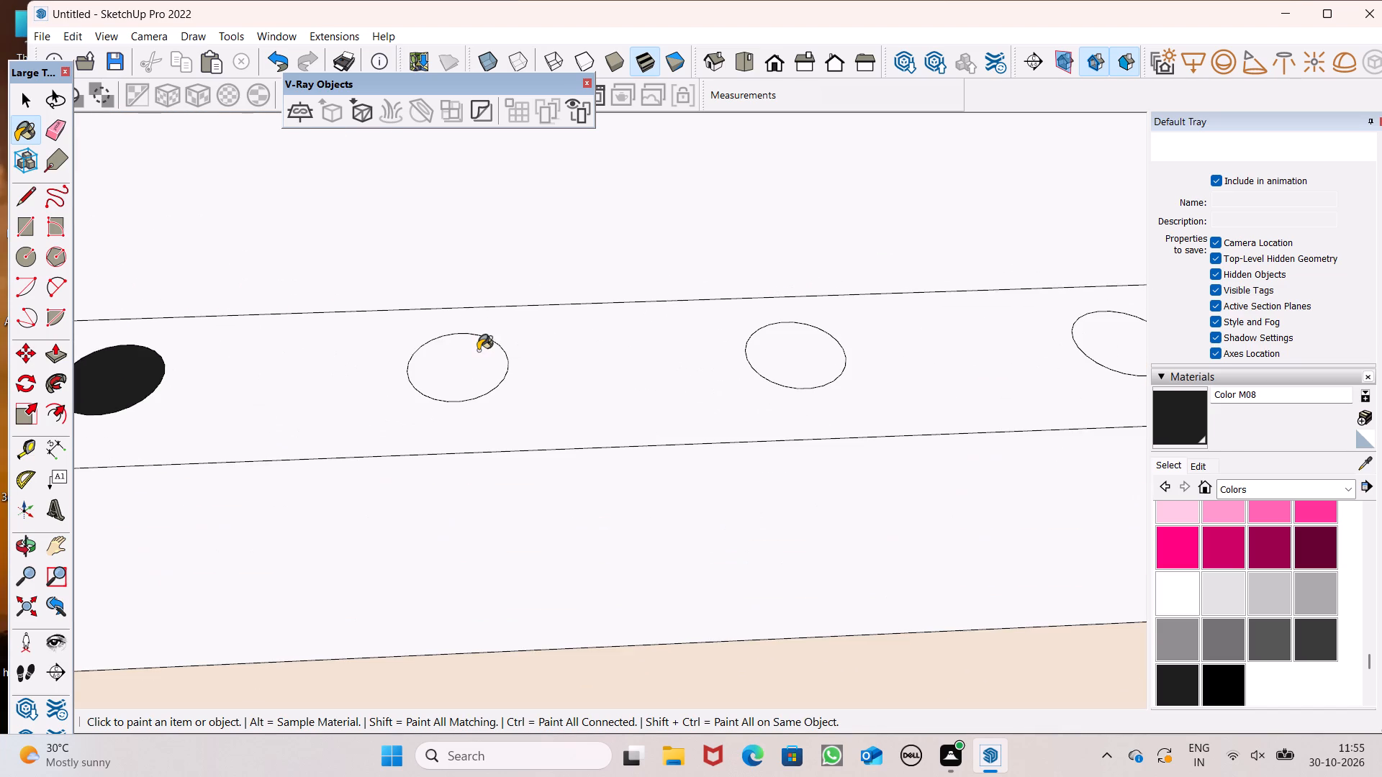
{"action": "left_click", "coordinate": [477, 350]}
{"action": "left_click", "coordinate": [788, 343]}
{"action": "scroll", "coordinate": [316, 429], "scroll_direction": "down", "scroll_amount": 9}
{"action": "scroll", "coordinate": [148, 453], "scroll_direction": "down", "scroll_amount": 8}
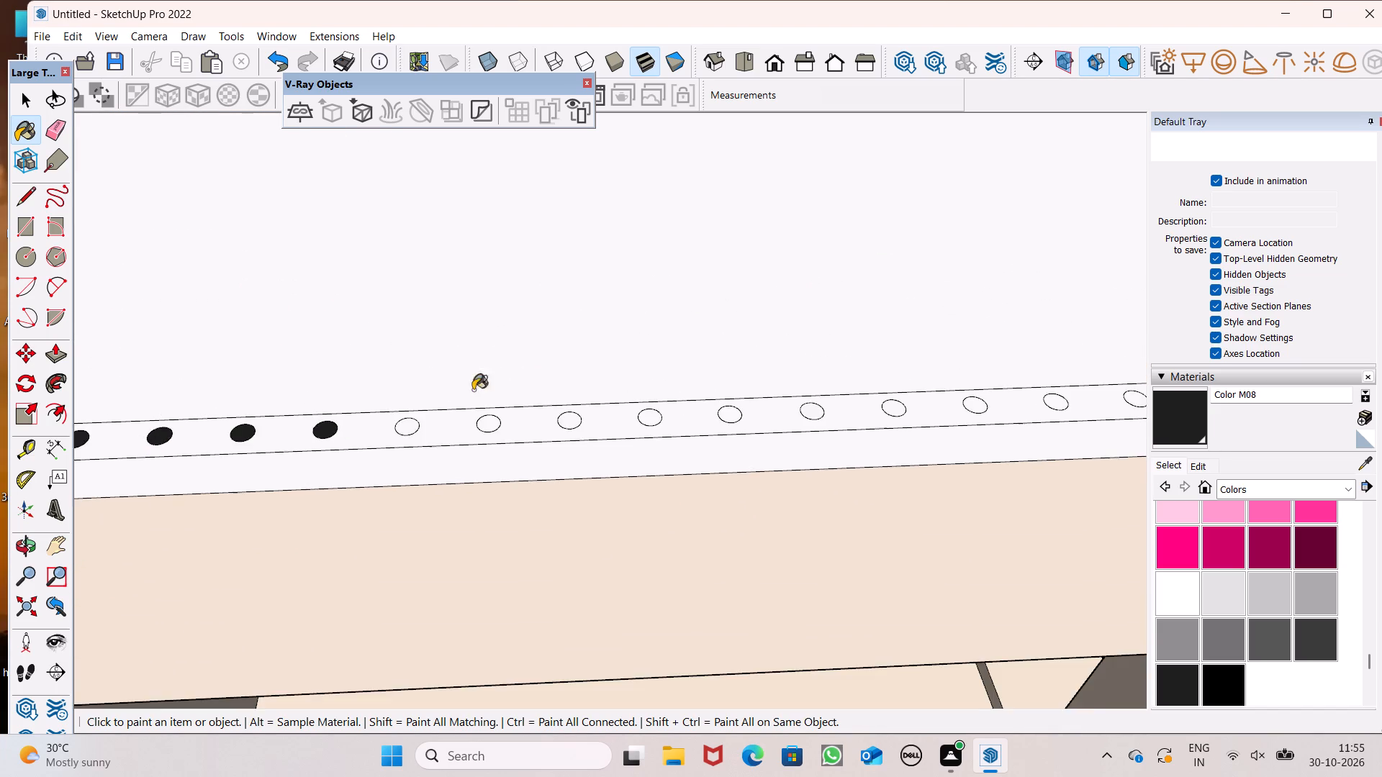
{"action": "scroll", "coordinate": [546, 365], "scroll_direction": "up", "scroll_amount": 7}
{"action": "left_click", "coordinate": [238, 503]}
{"action": "left_click", "coordinate": [400, 499]}
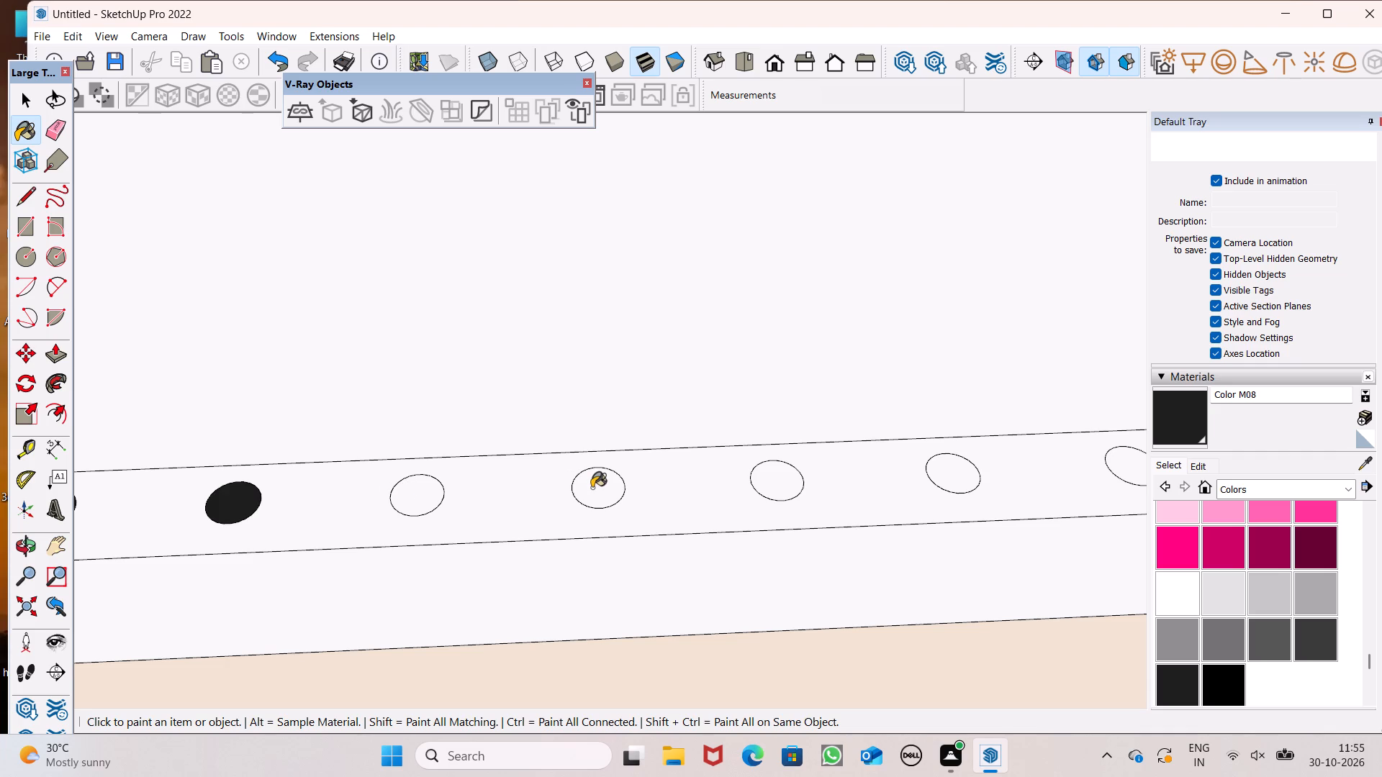
{"action": "left_click", "coordinate": [592, 488]}
Paint the next six unpainted circles along the upper balcony's floor strip with Color M08.
{"action": "scroll", "coordinate": [278, 482], "scroll_direction": "down", "scroll_amount": 9}
{"action": "scroll", "coordinate": [507, 500], "scroll_direction": "up", "scroll_amount": 6}
{"action": "left_click", "coordinate": [381, 533]}
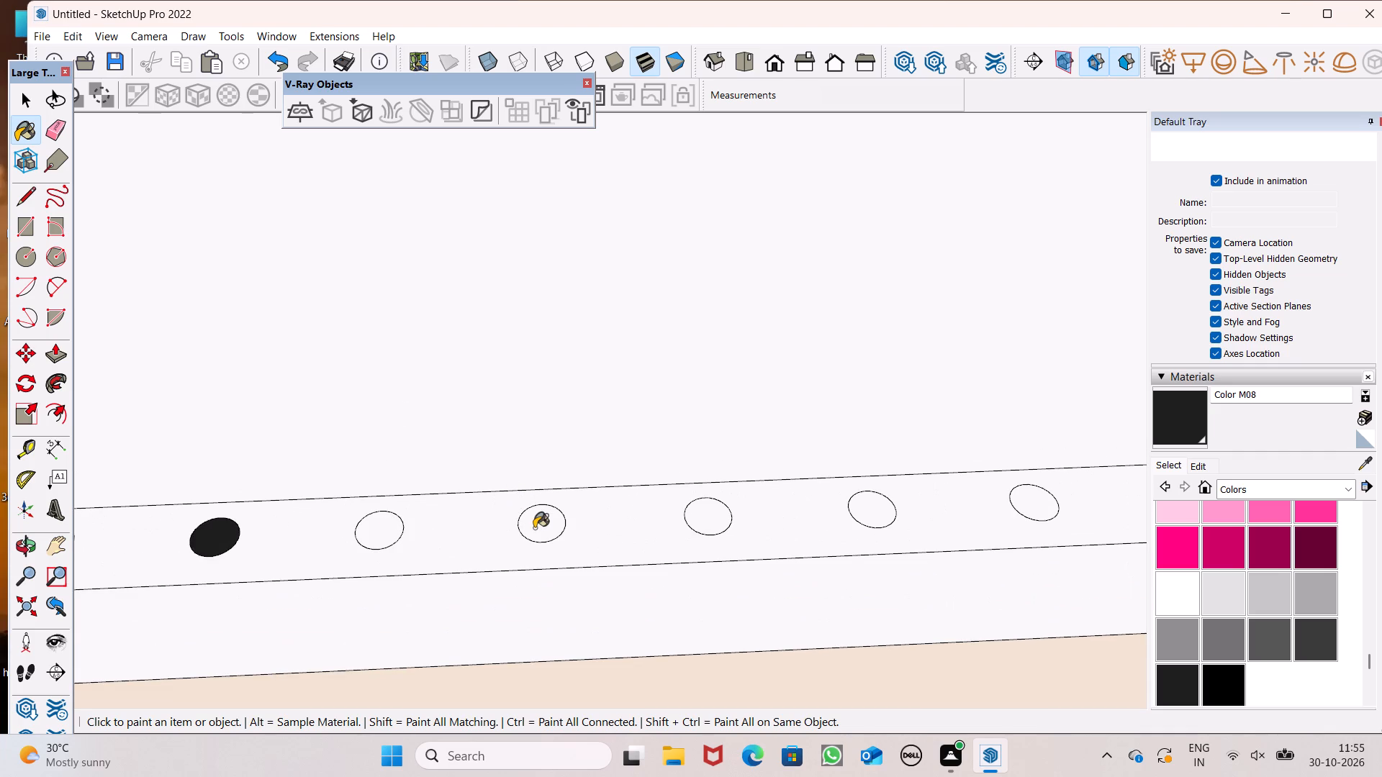
{"action": "left_click", "coordinate": [534, 528]}
{"action": "left_click_drag", "start_coordinate": [708, 516], "coordinate": [700, 518]}
{"action": "scroll", "coordinate": [231, 468], "scroll_direction": "down", "scroll_amount": 9}
{"action": "scroll", "coordinate": [618, 443], "scroll_direction": "up", "scroll_amount": 7}
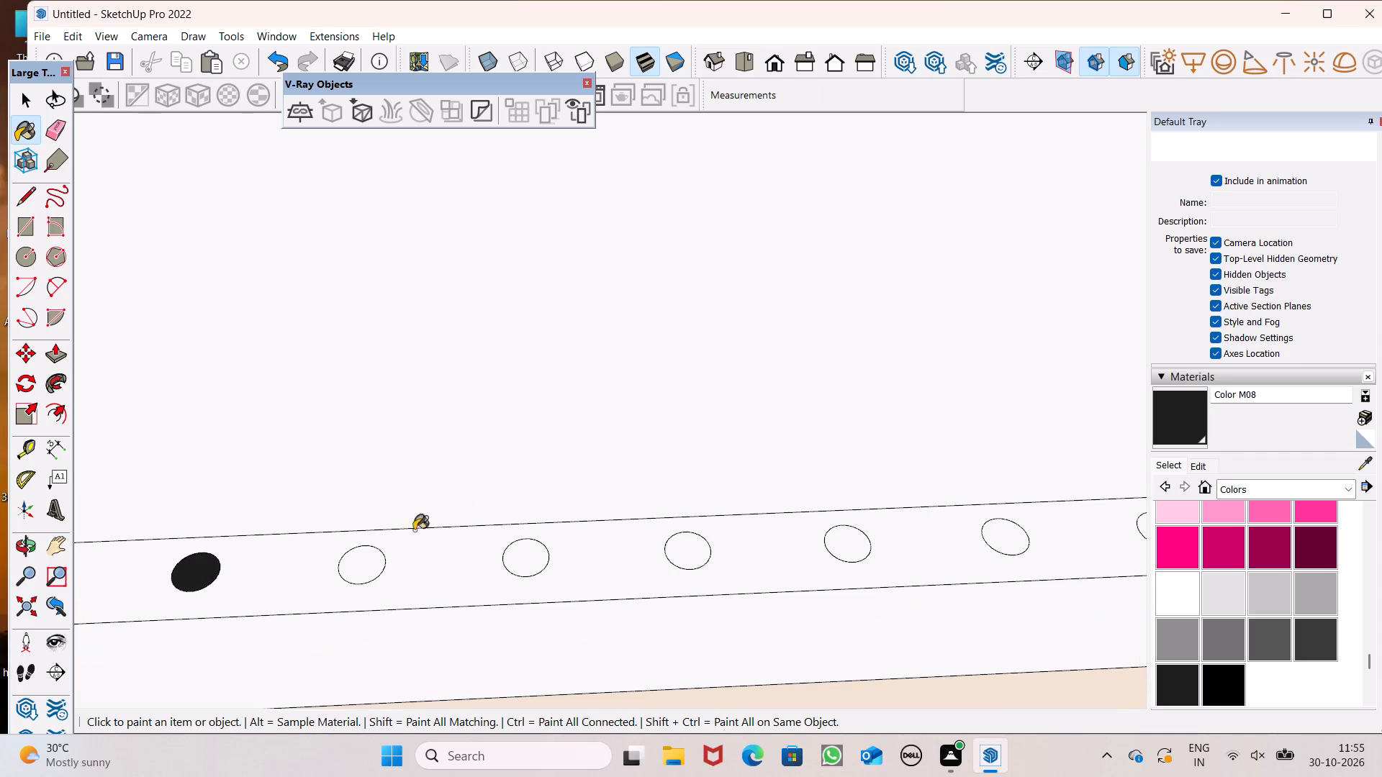
{"action": "left_click_drag", "start_coordinate": [361, 564], "coordinate": [371, 563]}
{"action": "left_click_drag", "start_coordinate": [529, 557], "coordinate": [538, 555]}
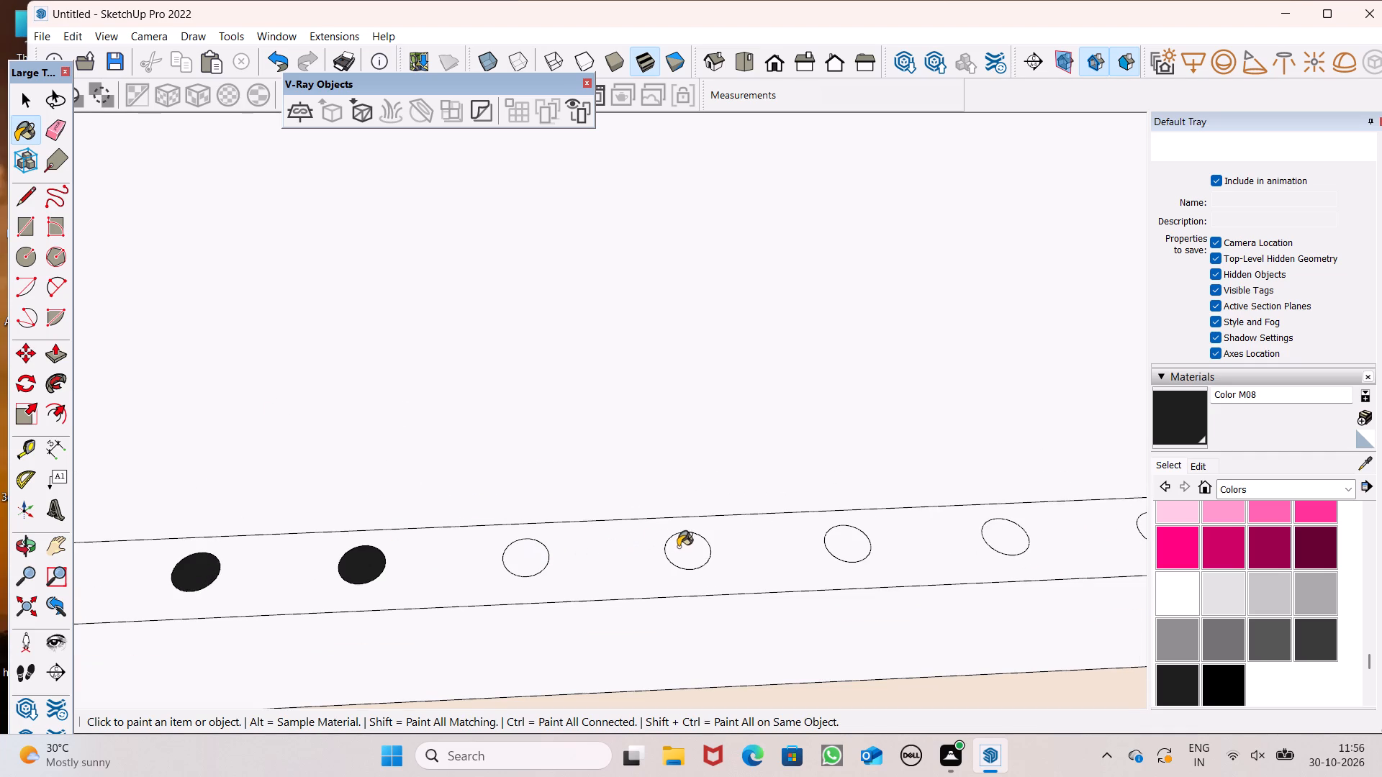
{"action": "left_click", "coordinate": [678, 547]}
Paint the next four unpainted circles along the upper balcony's floor strip with Color M08.
{"action": "scroll", "coordinate": [339, 493], "scroll_direction": "down", "scroll_amount": 9}
{"action": "scroll", "coordinate": [741, 411], "scroll_direction": "up", "scroll_amount": 7}
{"action": "scroll", "coordinate": [440, 488], "scroll_direction": "down", "scroll_amount": 5}
{"action": "scroll", "coordinate": [376, 573], "scroll_direction": "up", "scroll_amount": 4}
{"action": "scroll", "coordinate": [407, 453], "scroll_direction": "down", "scroll_amount": 7}
{"action": "scroll", "coordinate": [397, 447], "scroll_direction": "up", "scroll_amount": 5}
{"action": "left_click", "coordinate": [322, 566]}
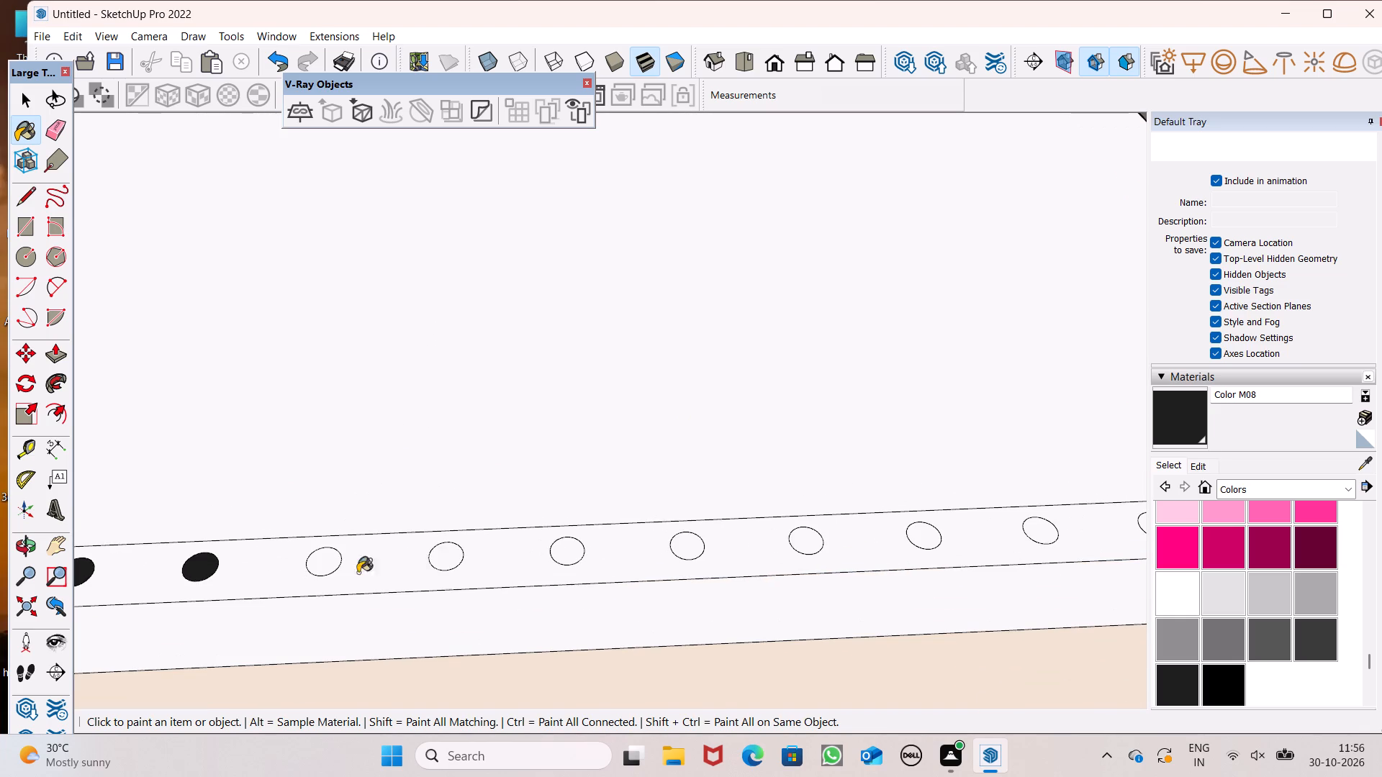
{"action": "left_click", "coordinate": [452, 553]}
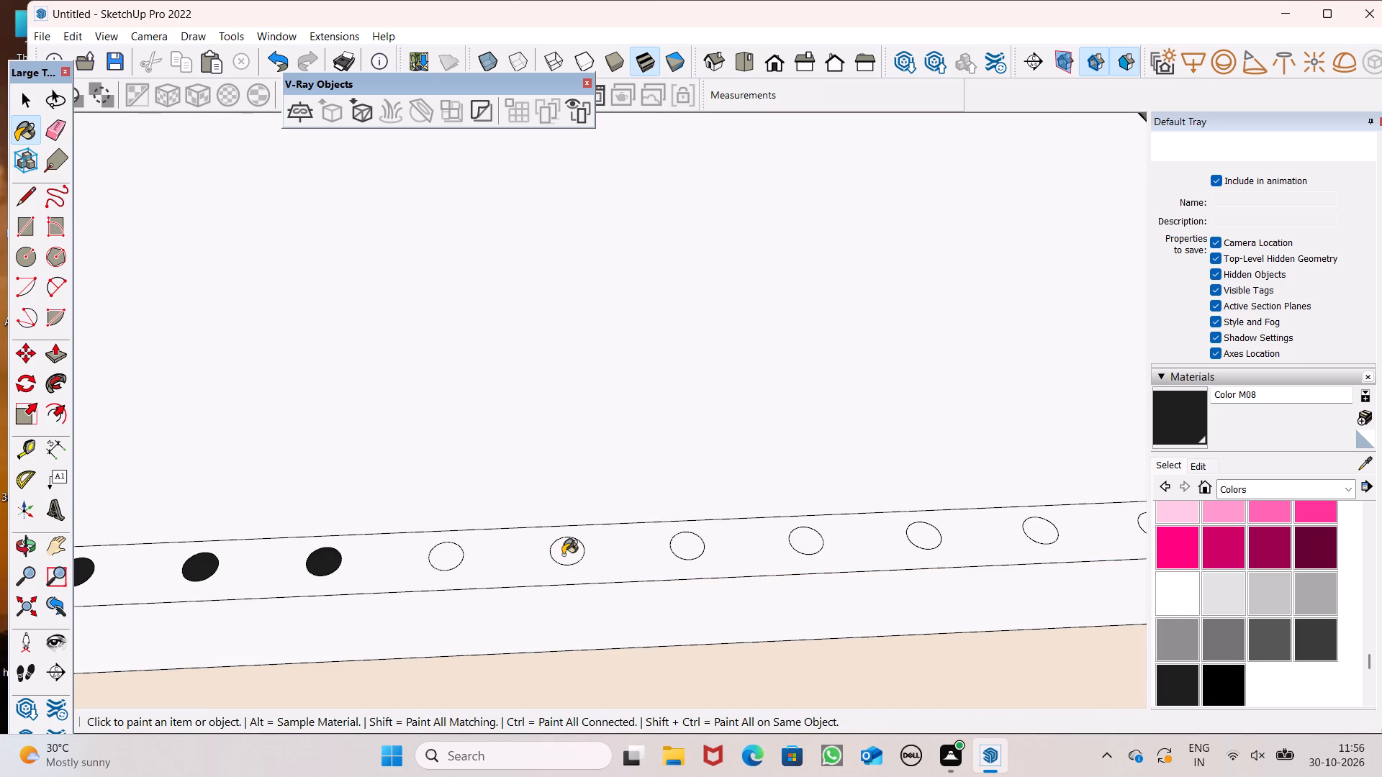
{"action": "left_click", "coordinate": [563, 555]}
{"action": "left_click", "coordinate": [692, 542]}
Paint the last seven circles at the far end of the upper balcony's row with Color M08.
{"action": "scroll", "coordinate": [371, 509], "scroll_direction": "down", "scroll_amount": 9}
{"action": "scroll", "coordinate": [733, 495], "scroll_direction": "up", "scroll_amount": 7}
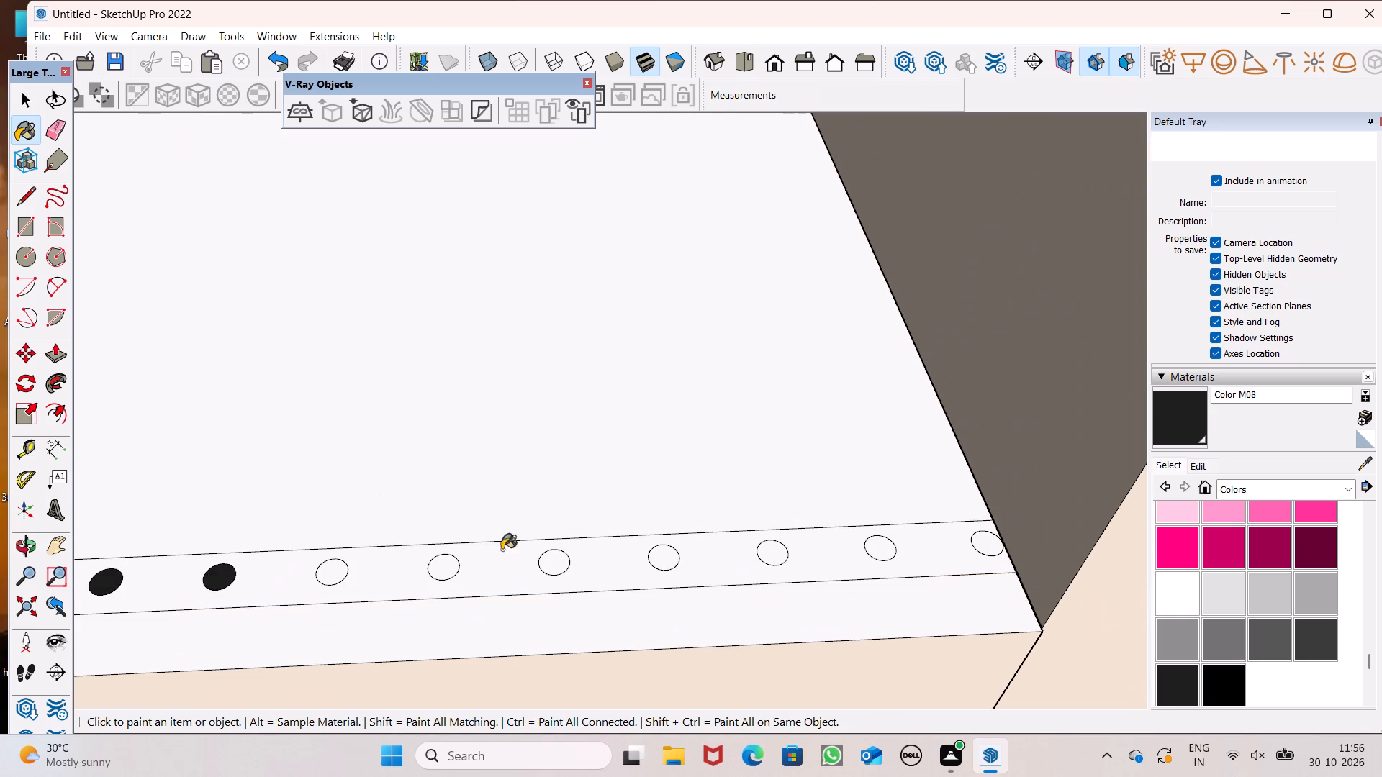
{"action": "left_click", "coordinate": [343, 572]}
{"action": "left_click", "coordinate": [441, 571]}
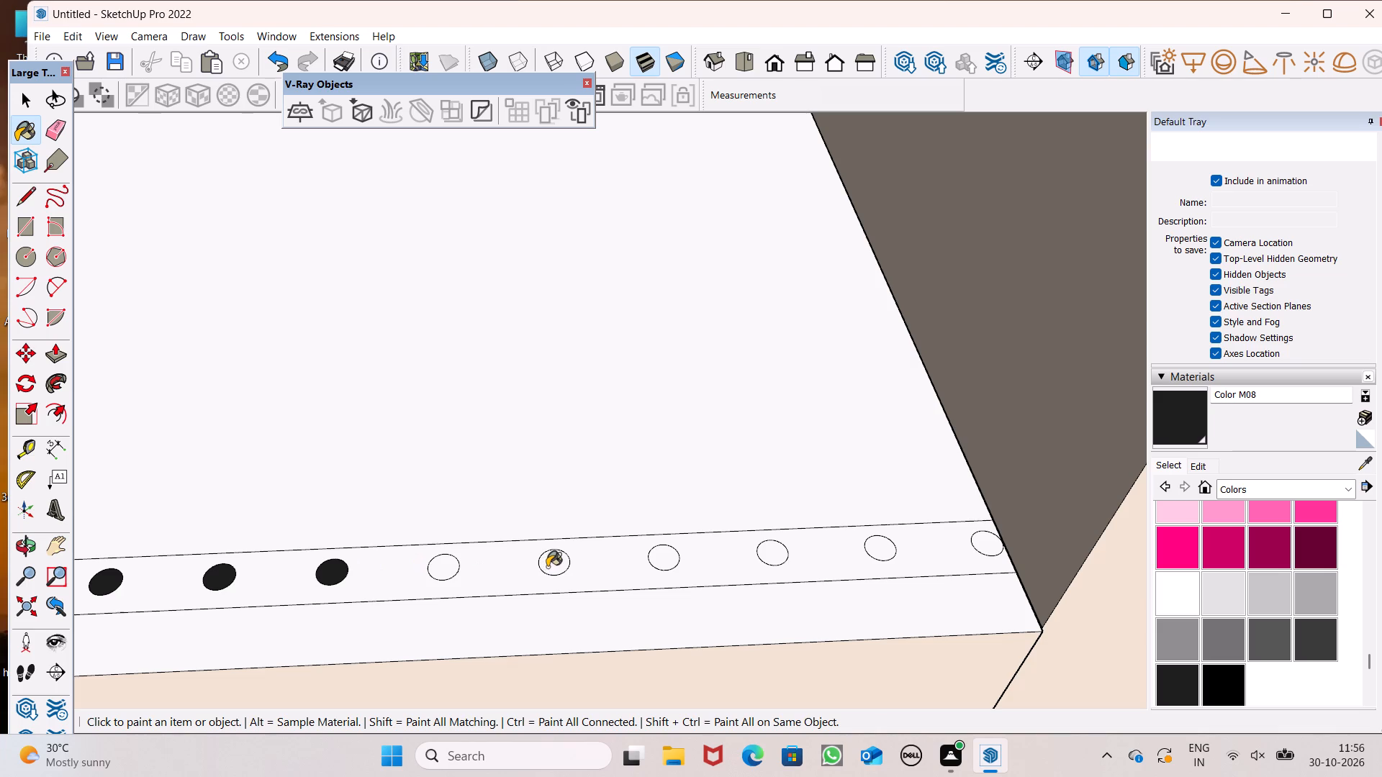
{"action": "left_click", "coordinate": [547, 567]}
{"action": "left_click_drag", "start_coordinate": [664, 556], "coordinate": [672, 556]}
{"action": "left_click", "coordinate": [772, 556]}
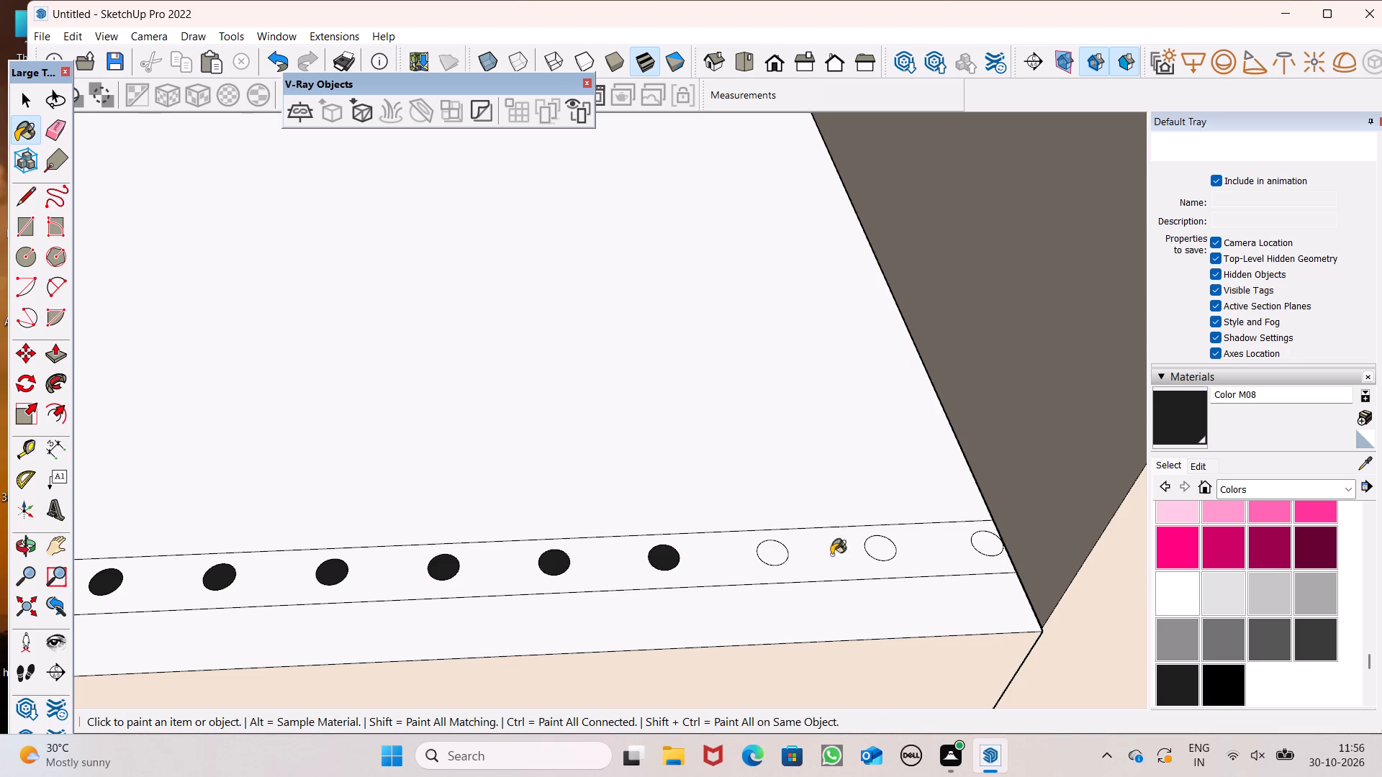
{"action": "scroll", "coordinate": [867, 547], "scroll_direction": "up", "scroll_amount": 4}
{"action": "left_click_drag", "start_coordinate": [885, 553], "coordinate": [903, 553]}
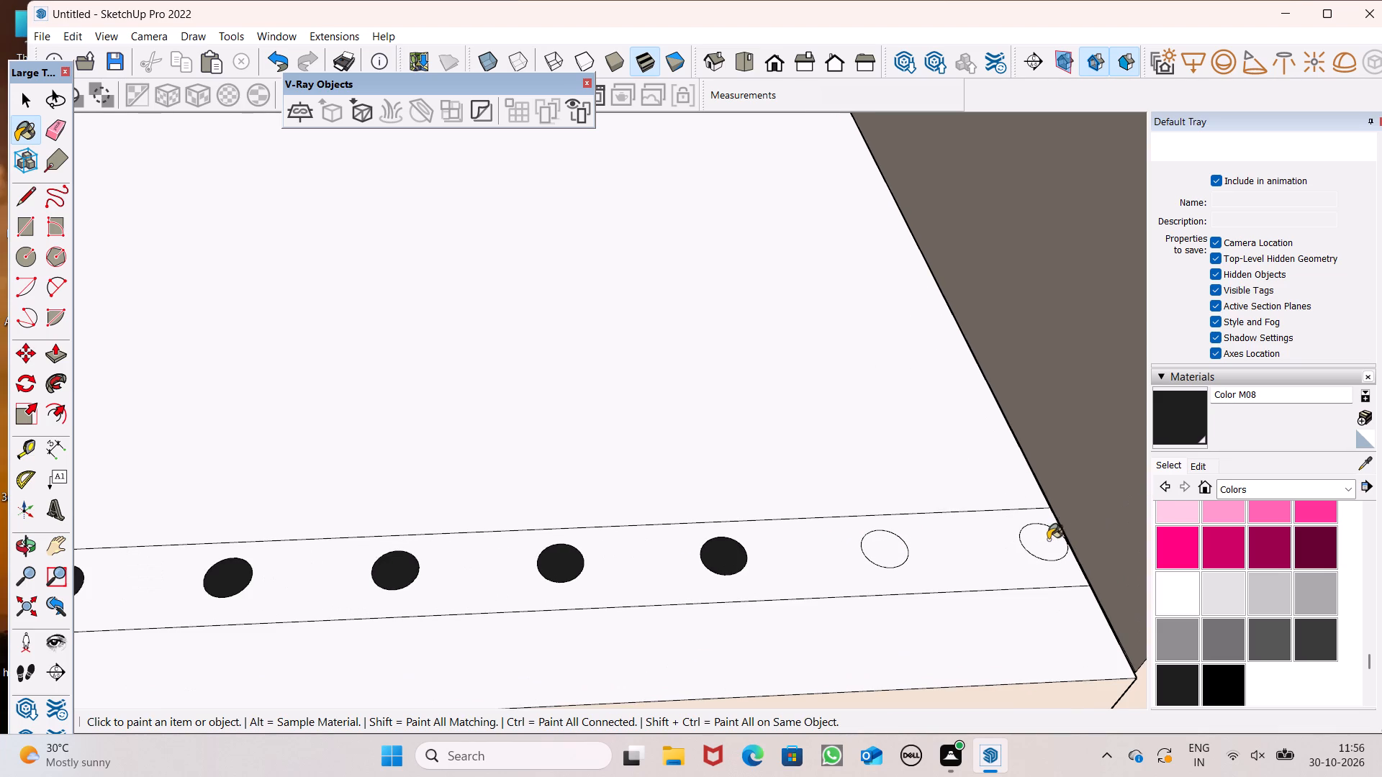
{"action": "left_click", "coordinate": [1047, 540]}
{"action": "key", "text": "space"}
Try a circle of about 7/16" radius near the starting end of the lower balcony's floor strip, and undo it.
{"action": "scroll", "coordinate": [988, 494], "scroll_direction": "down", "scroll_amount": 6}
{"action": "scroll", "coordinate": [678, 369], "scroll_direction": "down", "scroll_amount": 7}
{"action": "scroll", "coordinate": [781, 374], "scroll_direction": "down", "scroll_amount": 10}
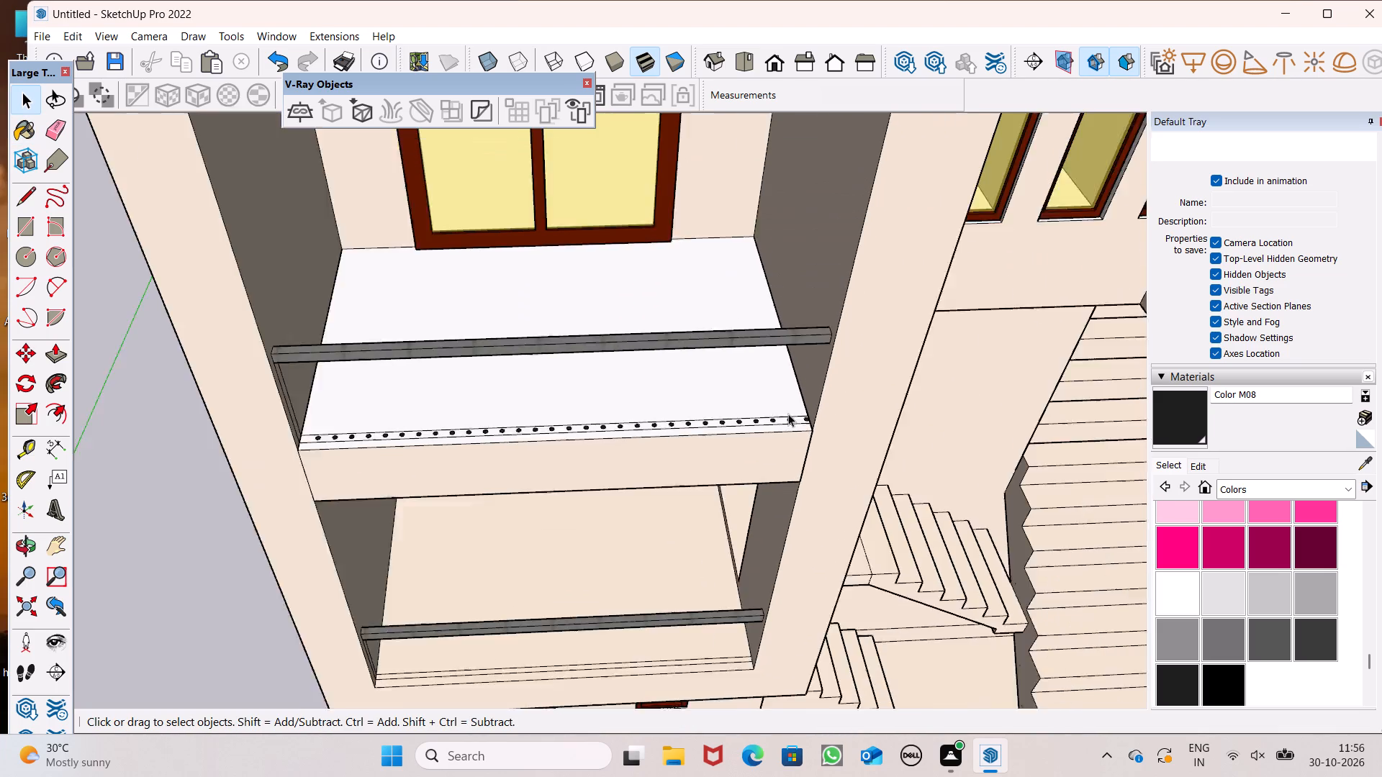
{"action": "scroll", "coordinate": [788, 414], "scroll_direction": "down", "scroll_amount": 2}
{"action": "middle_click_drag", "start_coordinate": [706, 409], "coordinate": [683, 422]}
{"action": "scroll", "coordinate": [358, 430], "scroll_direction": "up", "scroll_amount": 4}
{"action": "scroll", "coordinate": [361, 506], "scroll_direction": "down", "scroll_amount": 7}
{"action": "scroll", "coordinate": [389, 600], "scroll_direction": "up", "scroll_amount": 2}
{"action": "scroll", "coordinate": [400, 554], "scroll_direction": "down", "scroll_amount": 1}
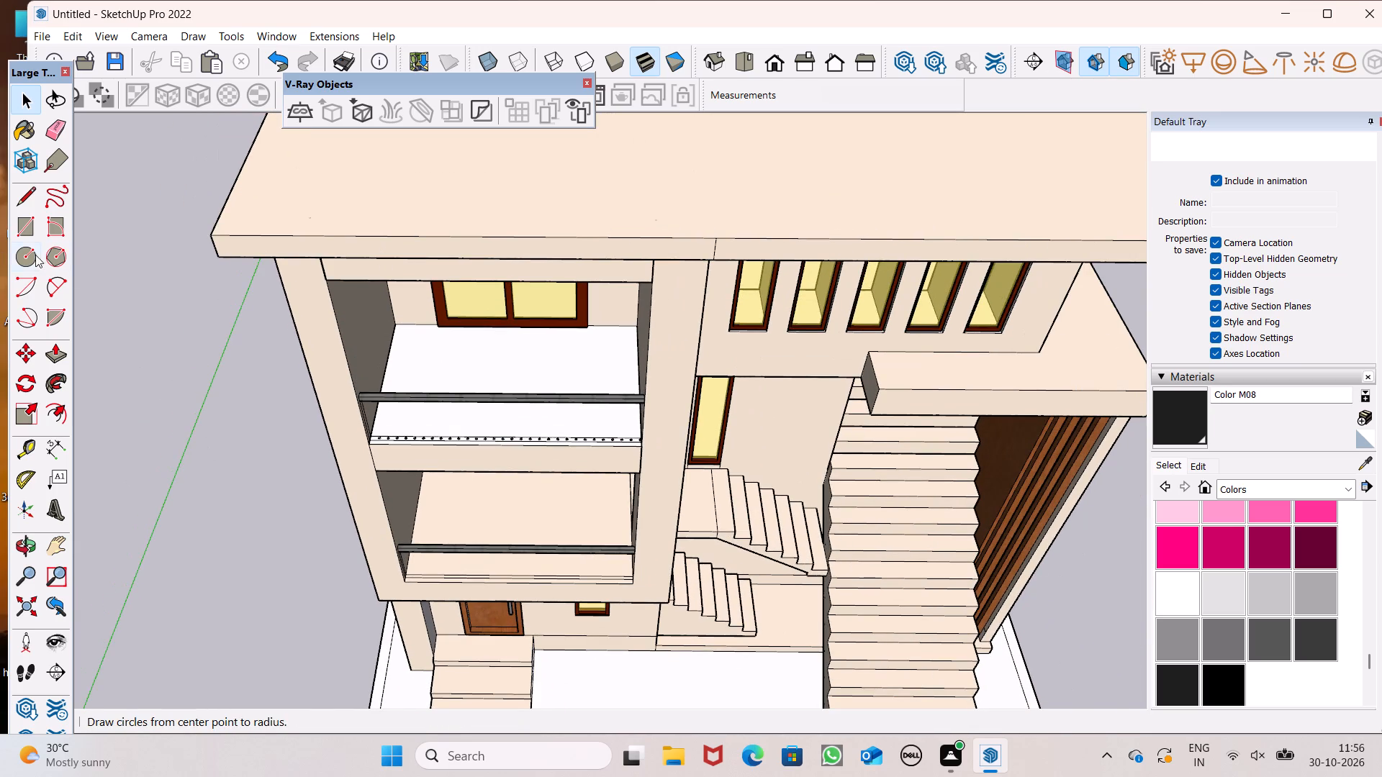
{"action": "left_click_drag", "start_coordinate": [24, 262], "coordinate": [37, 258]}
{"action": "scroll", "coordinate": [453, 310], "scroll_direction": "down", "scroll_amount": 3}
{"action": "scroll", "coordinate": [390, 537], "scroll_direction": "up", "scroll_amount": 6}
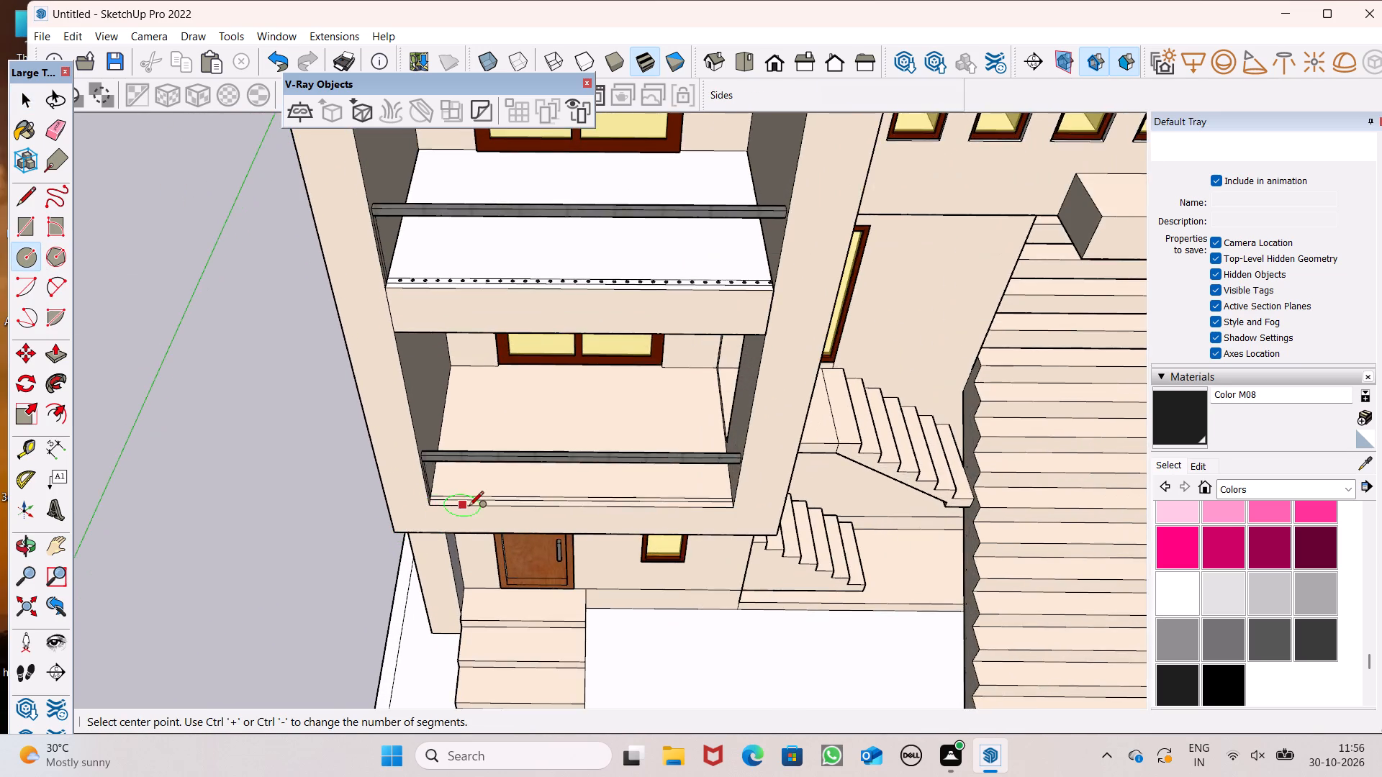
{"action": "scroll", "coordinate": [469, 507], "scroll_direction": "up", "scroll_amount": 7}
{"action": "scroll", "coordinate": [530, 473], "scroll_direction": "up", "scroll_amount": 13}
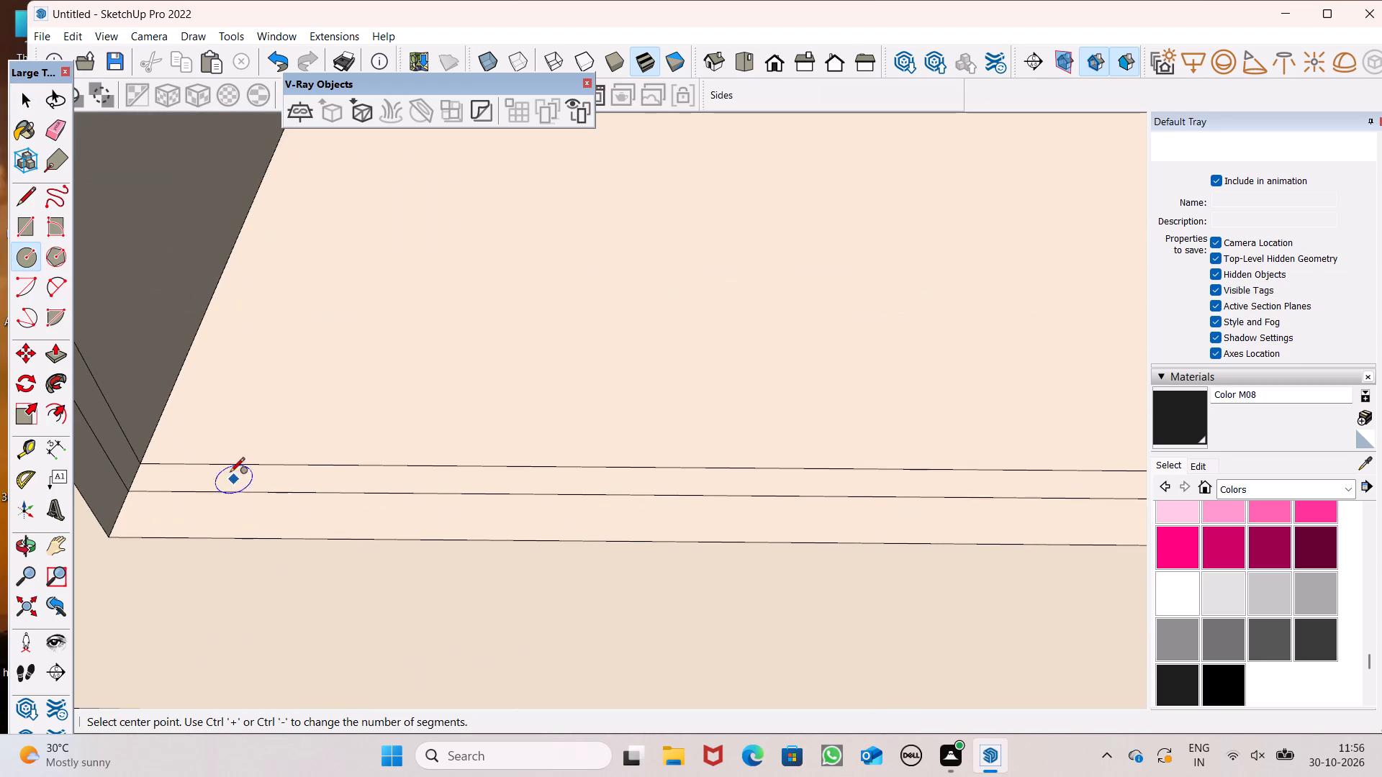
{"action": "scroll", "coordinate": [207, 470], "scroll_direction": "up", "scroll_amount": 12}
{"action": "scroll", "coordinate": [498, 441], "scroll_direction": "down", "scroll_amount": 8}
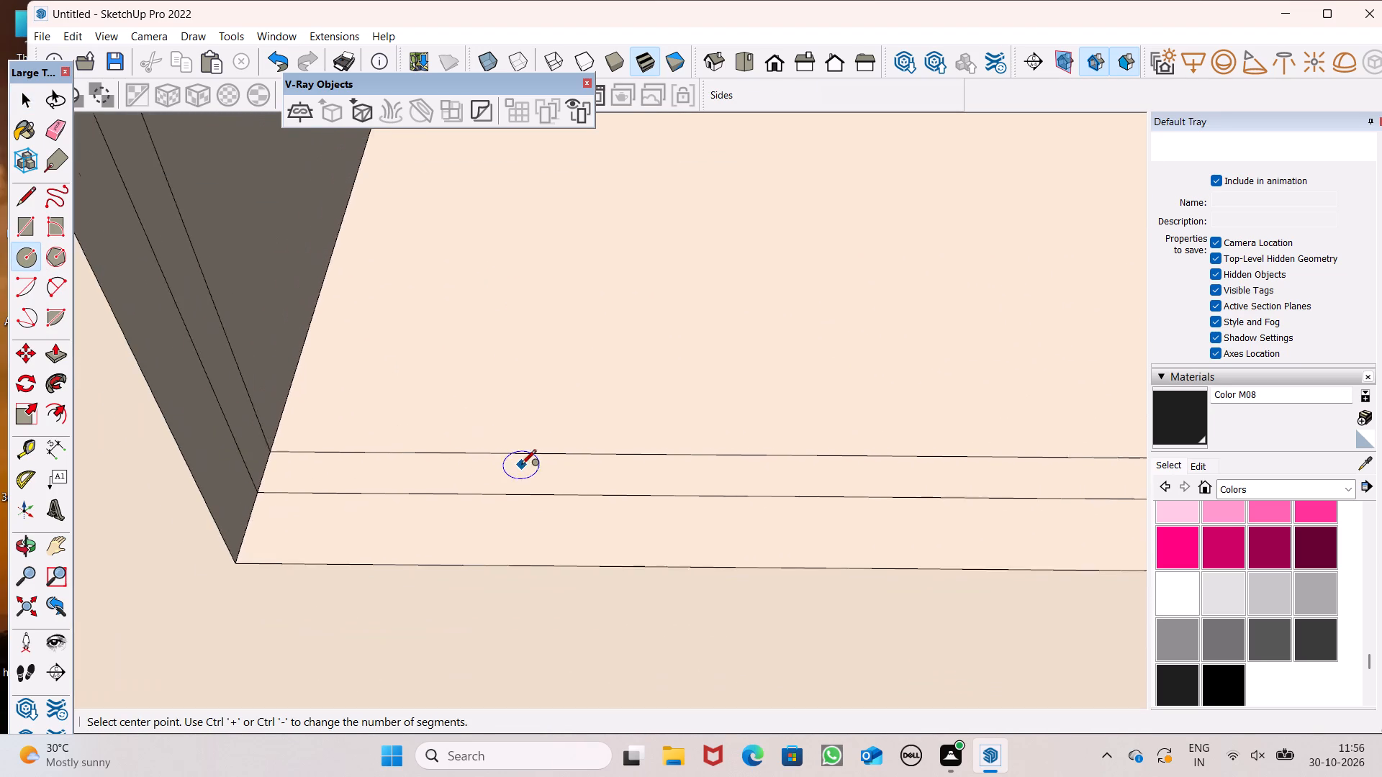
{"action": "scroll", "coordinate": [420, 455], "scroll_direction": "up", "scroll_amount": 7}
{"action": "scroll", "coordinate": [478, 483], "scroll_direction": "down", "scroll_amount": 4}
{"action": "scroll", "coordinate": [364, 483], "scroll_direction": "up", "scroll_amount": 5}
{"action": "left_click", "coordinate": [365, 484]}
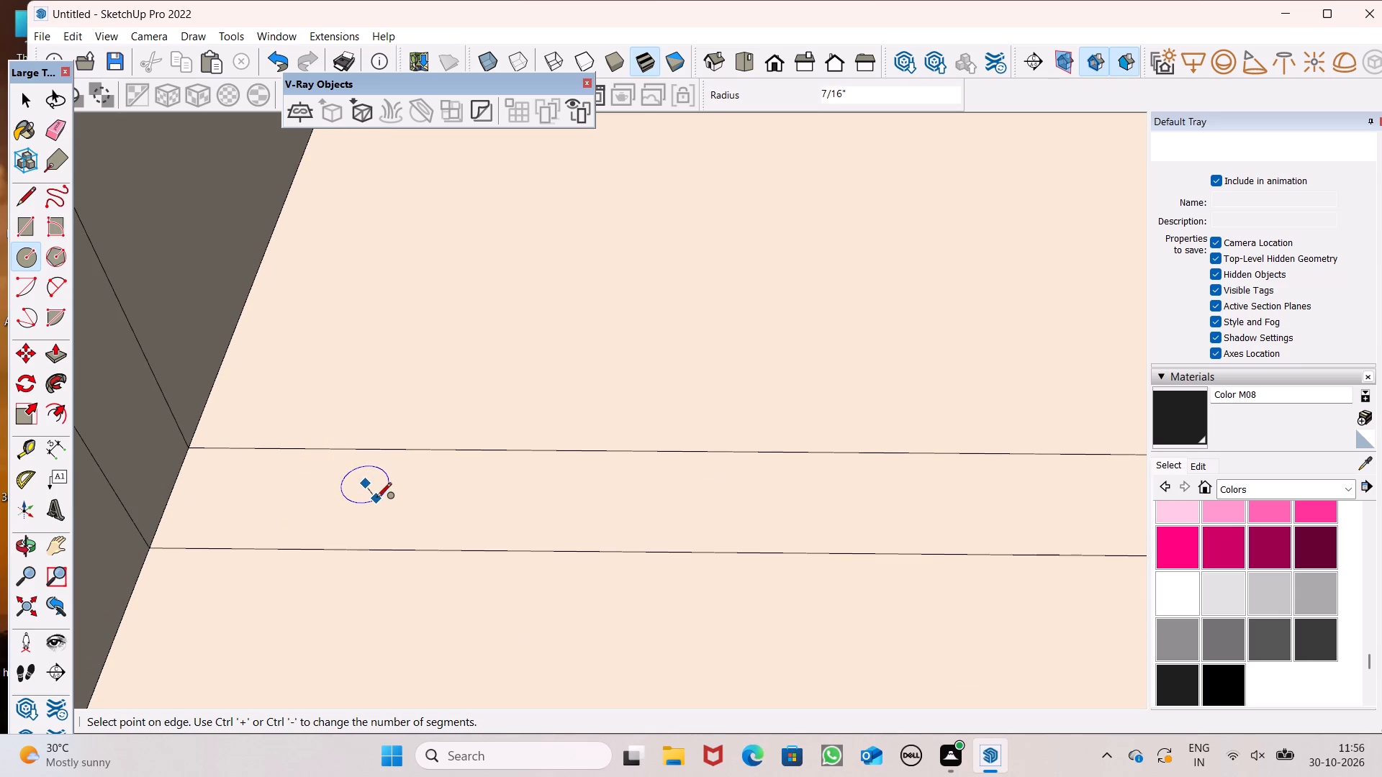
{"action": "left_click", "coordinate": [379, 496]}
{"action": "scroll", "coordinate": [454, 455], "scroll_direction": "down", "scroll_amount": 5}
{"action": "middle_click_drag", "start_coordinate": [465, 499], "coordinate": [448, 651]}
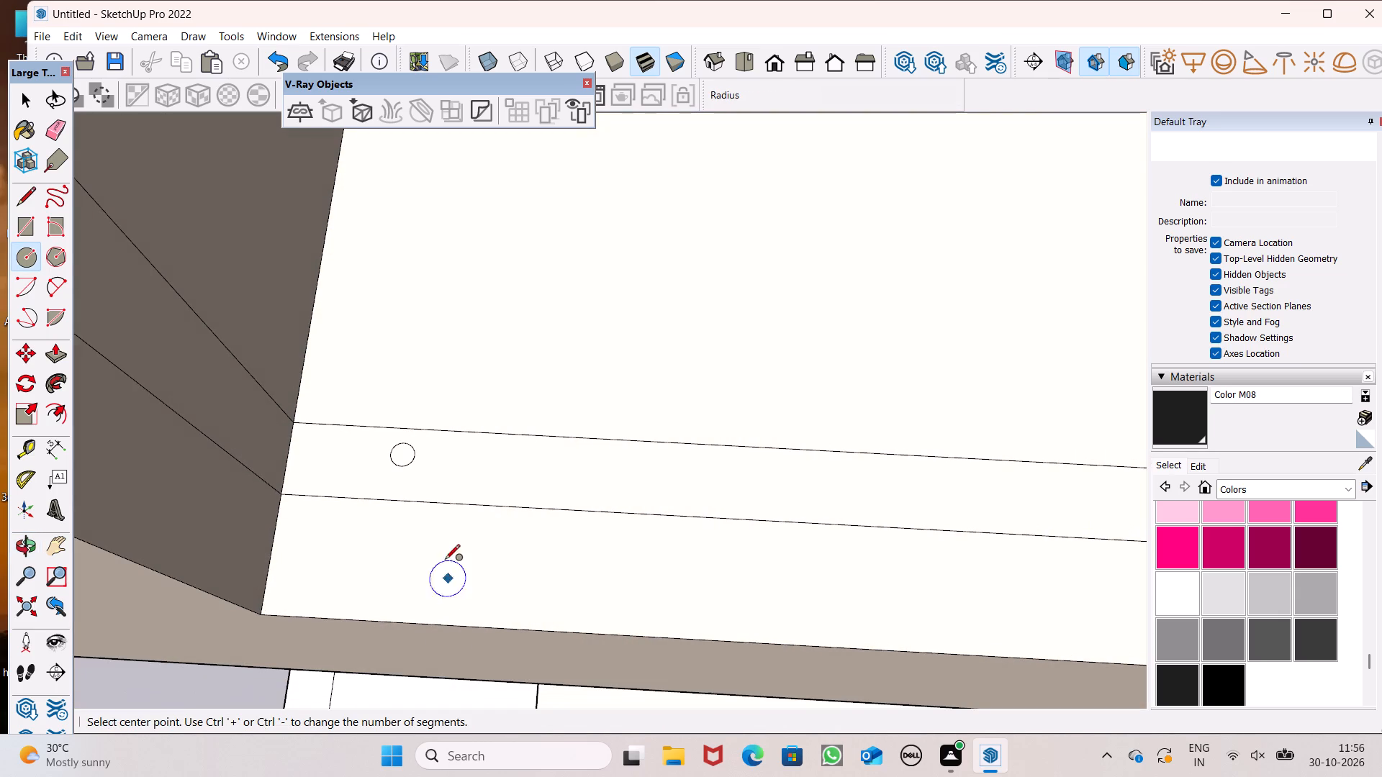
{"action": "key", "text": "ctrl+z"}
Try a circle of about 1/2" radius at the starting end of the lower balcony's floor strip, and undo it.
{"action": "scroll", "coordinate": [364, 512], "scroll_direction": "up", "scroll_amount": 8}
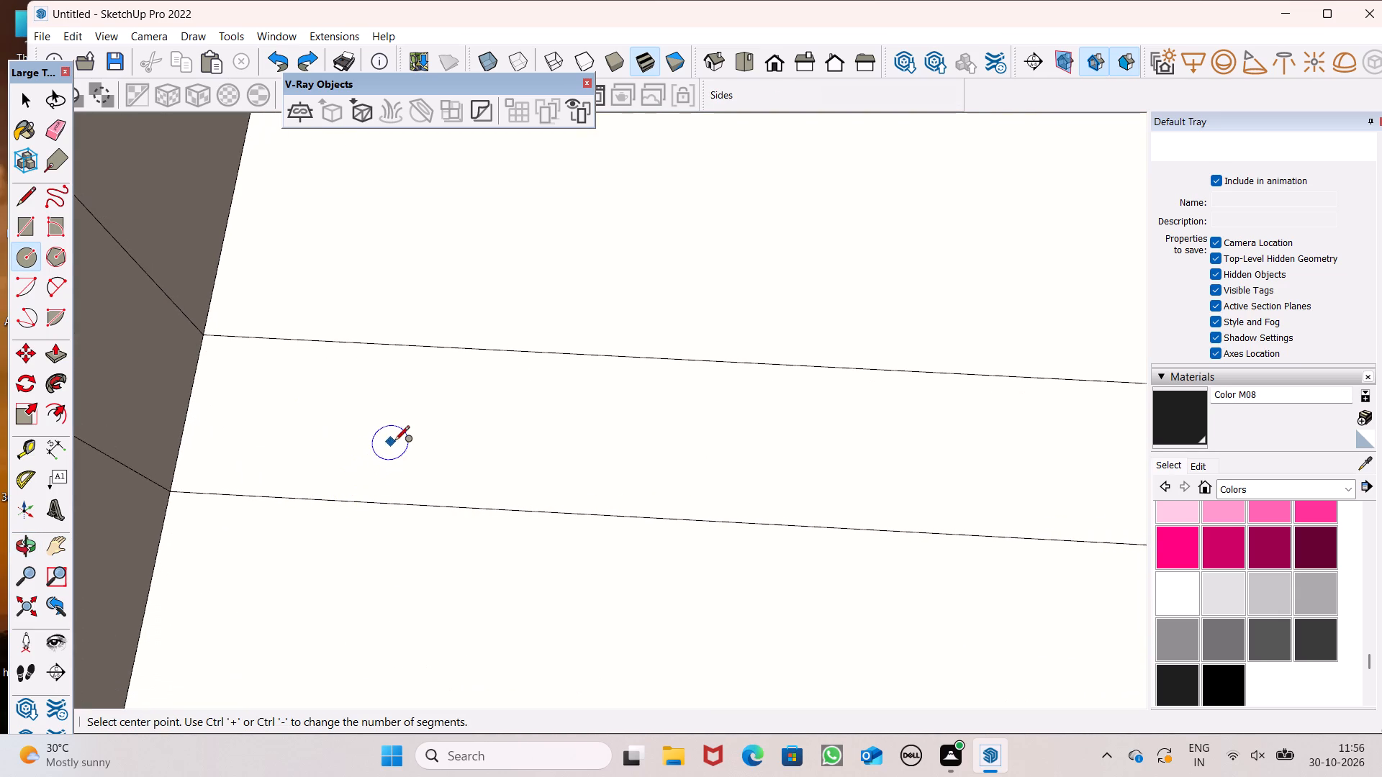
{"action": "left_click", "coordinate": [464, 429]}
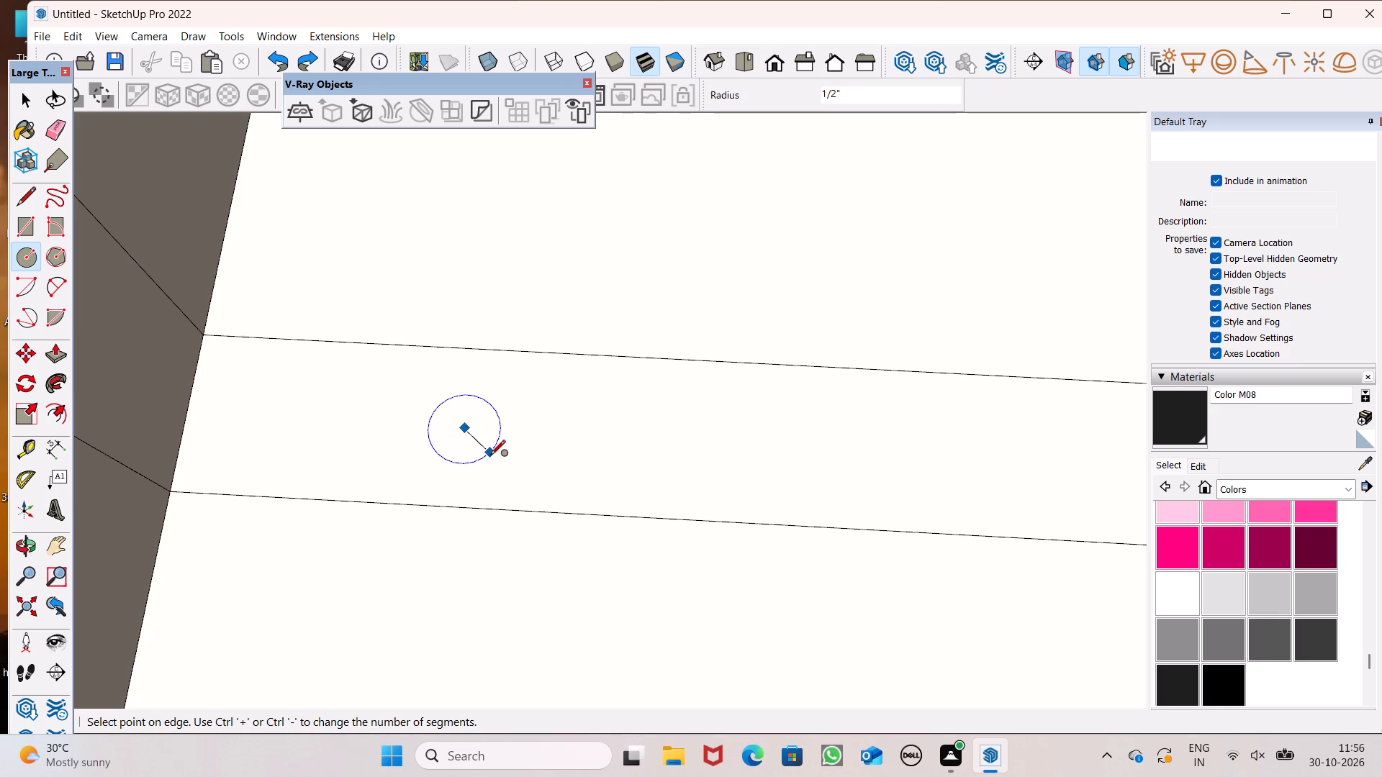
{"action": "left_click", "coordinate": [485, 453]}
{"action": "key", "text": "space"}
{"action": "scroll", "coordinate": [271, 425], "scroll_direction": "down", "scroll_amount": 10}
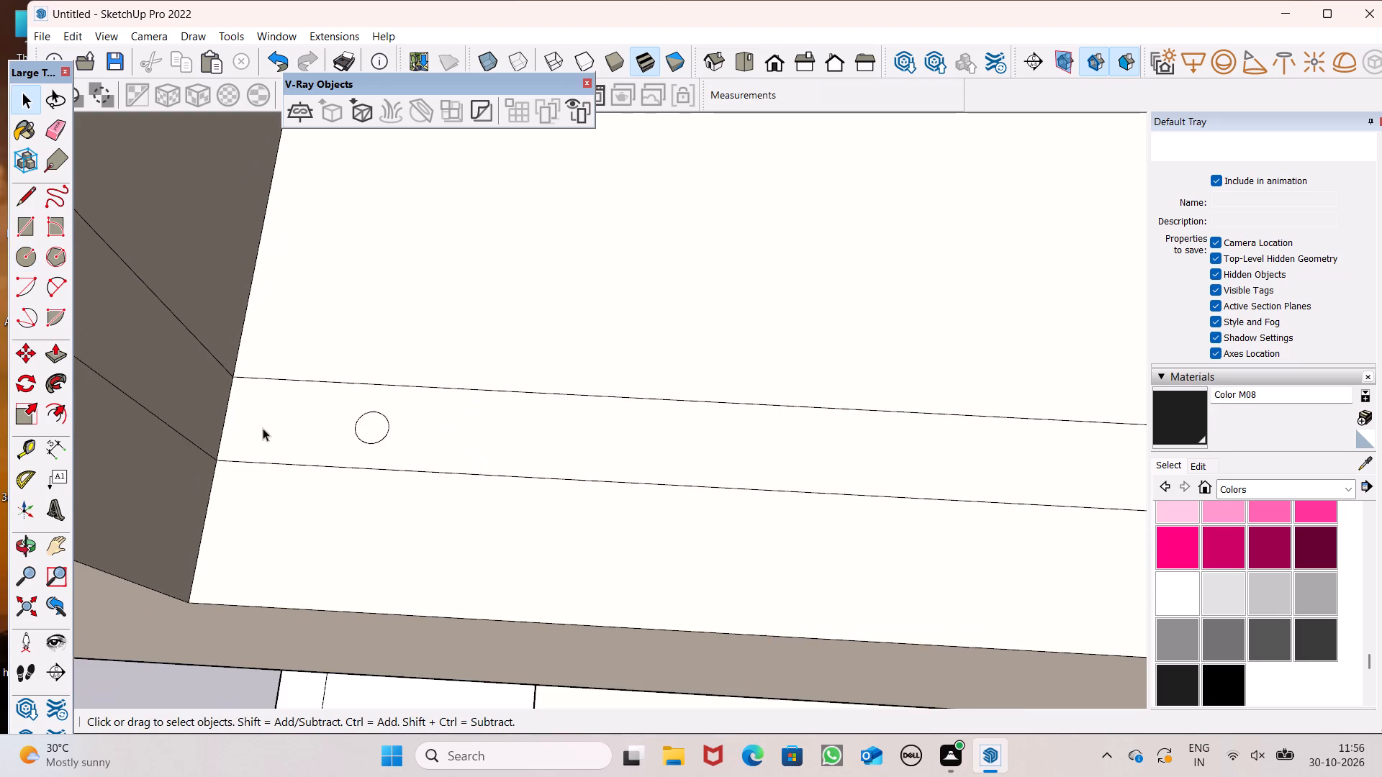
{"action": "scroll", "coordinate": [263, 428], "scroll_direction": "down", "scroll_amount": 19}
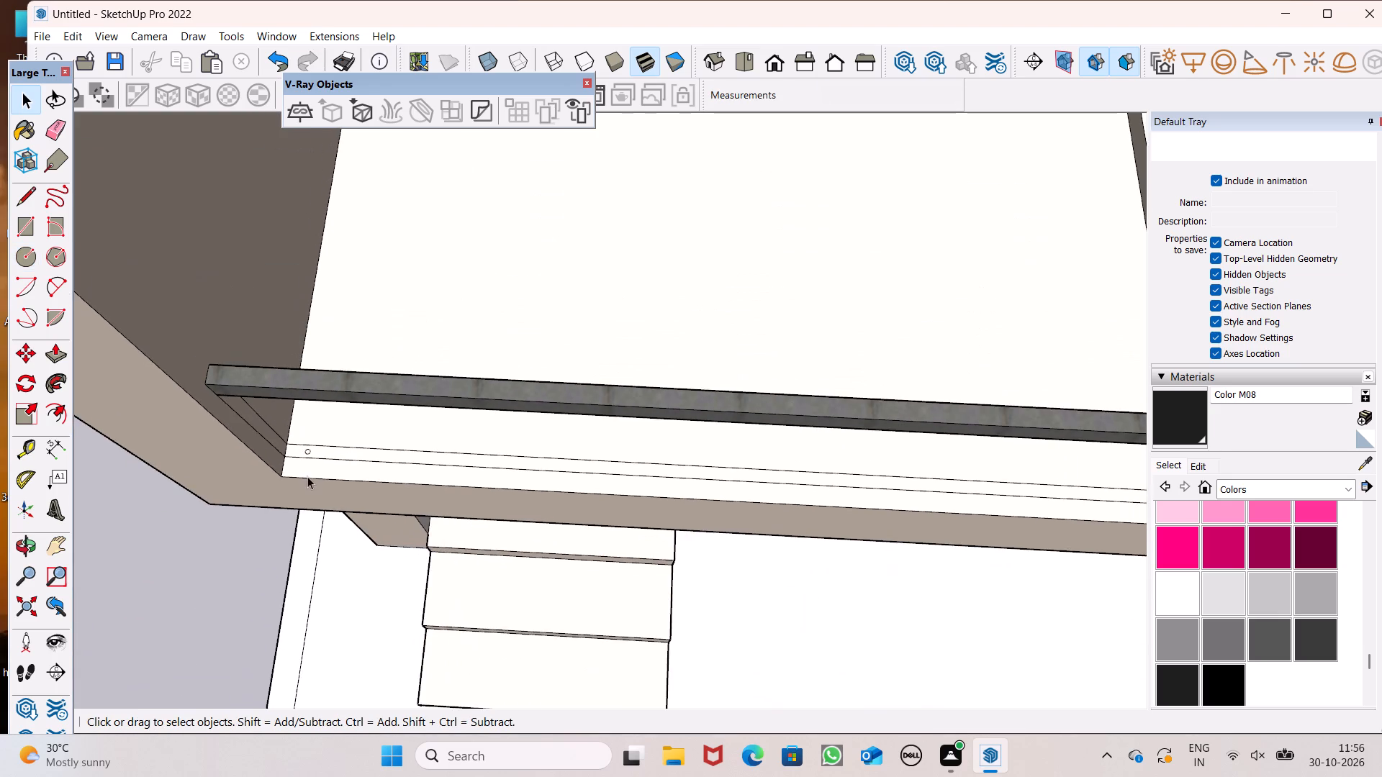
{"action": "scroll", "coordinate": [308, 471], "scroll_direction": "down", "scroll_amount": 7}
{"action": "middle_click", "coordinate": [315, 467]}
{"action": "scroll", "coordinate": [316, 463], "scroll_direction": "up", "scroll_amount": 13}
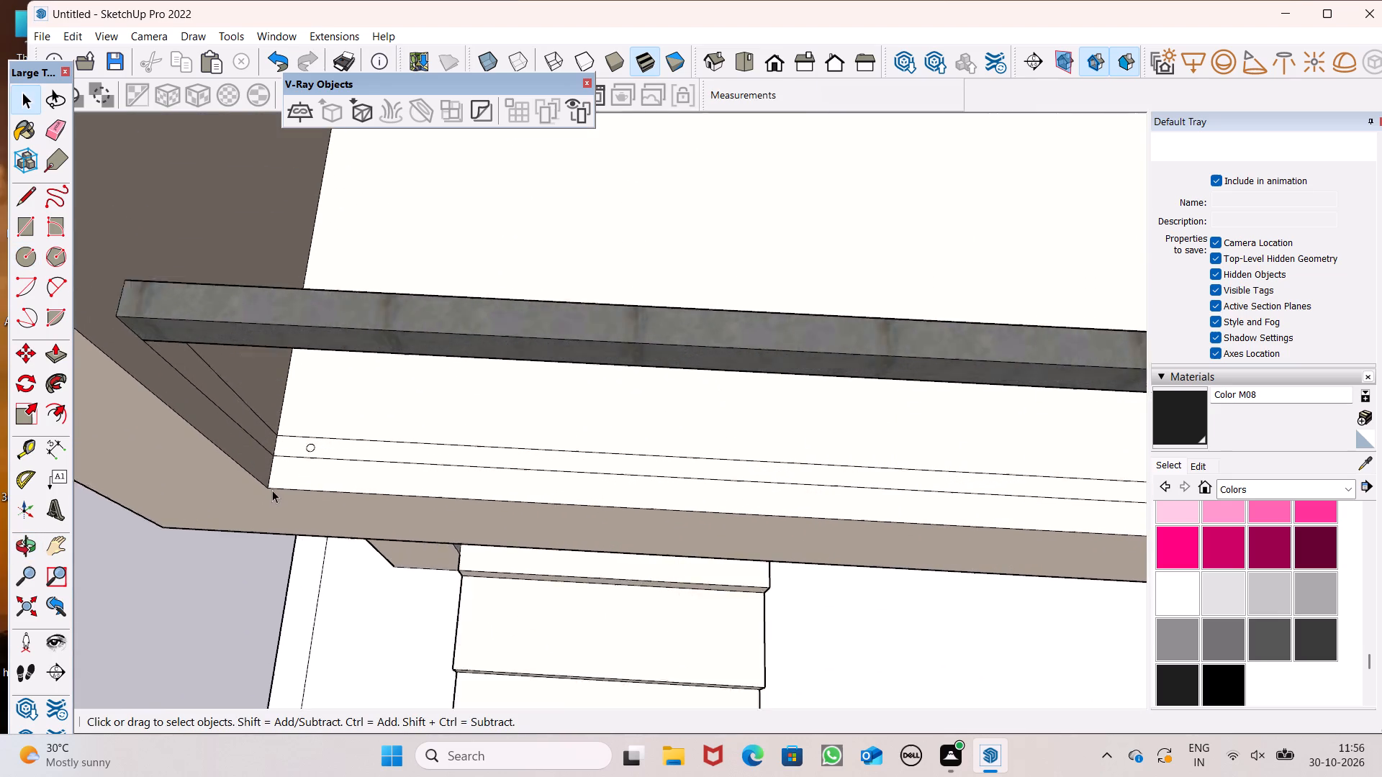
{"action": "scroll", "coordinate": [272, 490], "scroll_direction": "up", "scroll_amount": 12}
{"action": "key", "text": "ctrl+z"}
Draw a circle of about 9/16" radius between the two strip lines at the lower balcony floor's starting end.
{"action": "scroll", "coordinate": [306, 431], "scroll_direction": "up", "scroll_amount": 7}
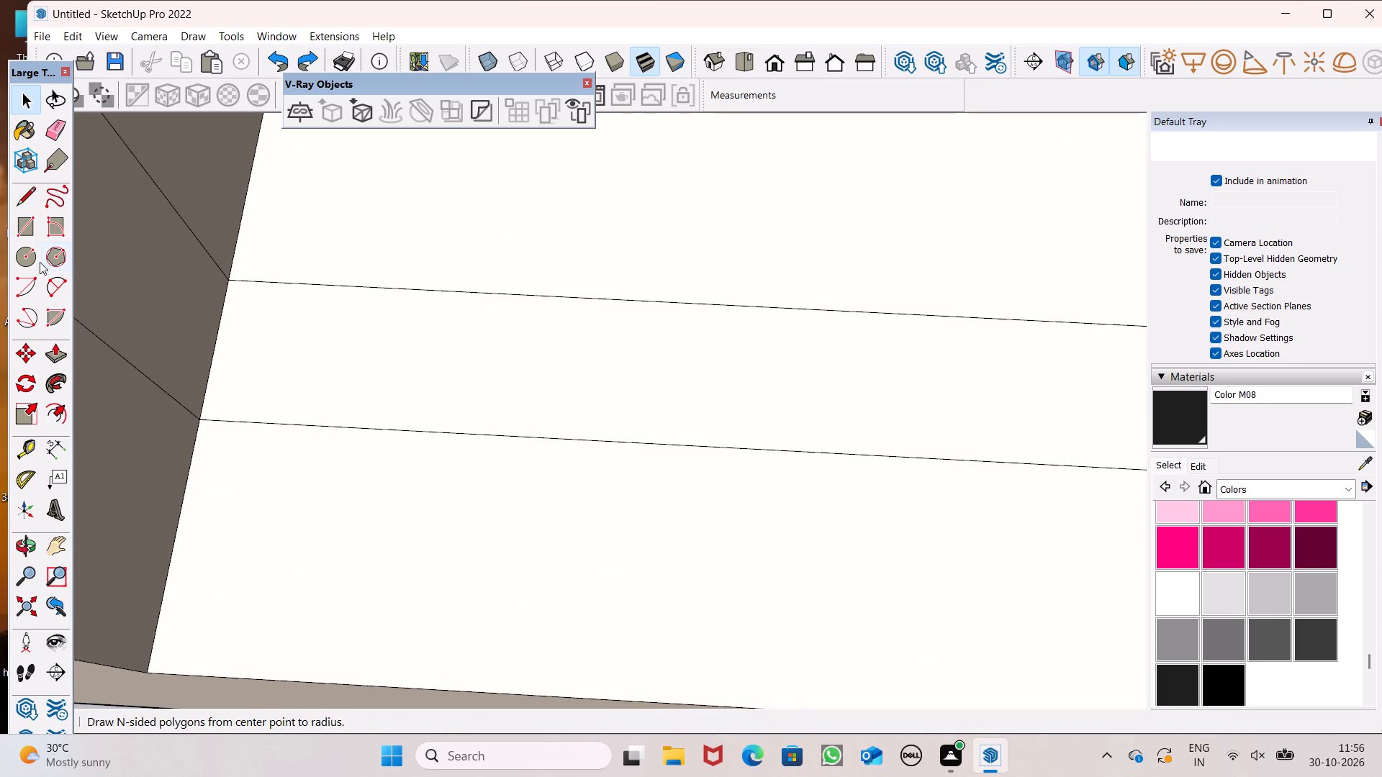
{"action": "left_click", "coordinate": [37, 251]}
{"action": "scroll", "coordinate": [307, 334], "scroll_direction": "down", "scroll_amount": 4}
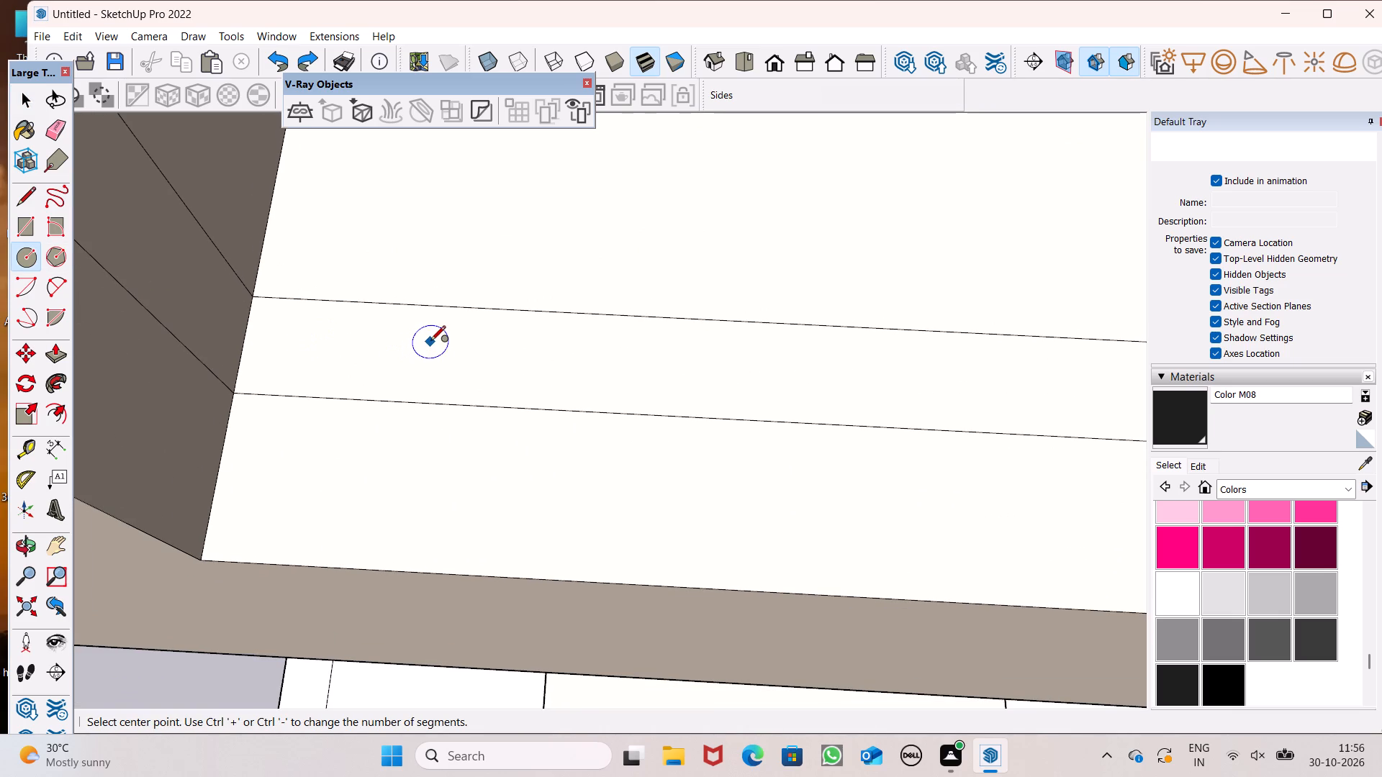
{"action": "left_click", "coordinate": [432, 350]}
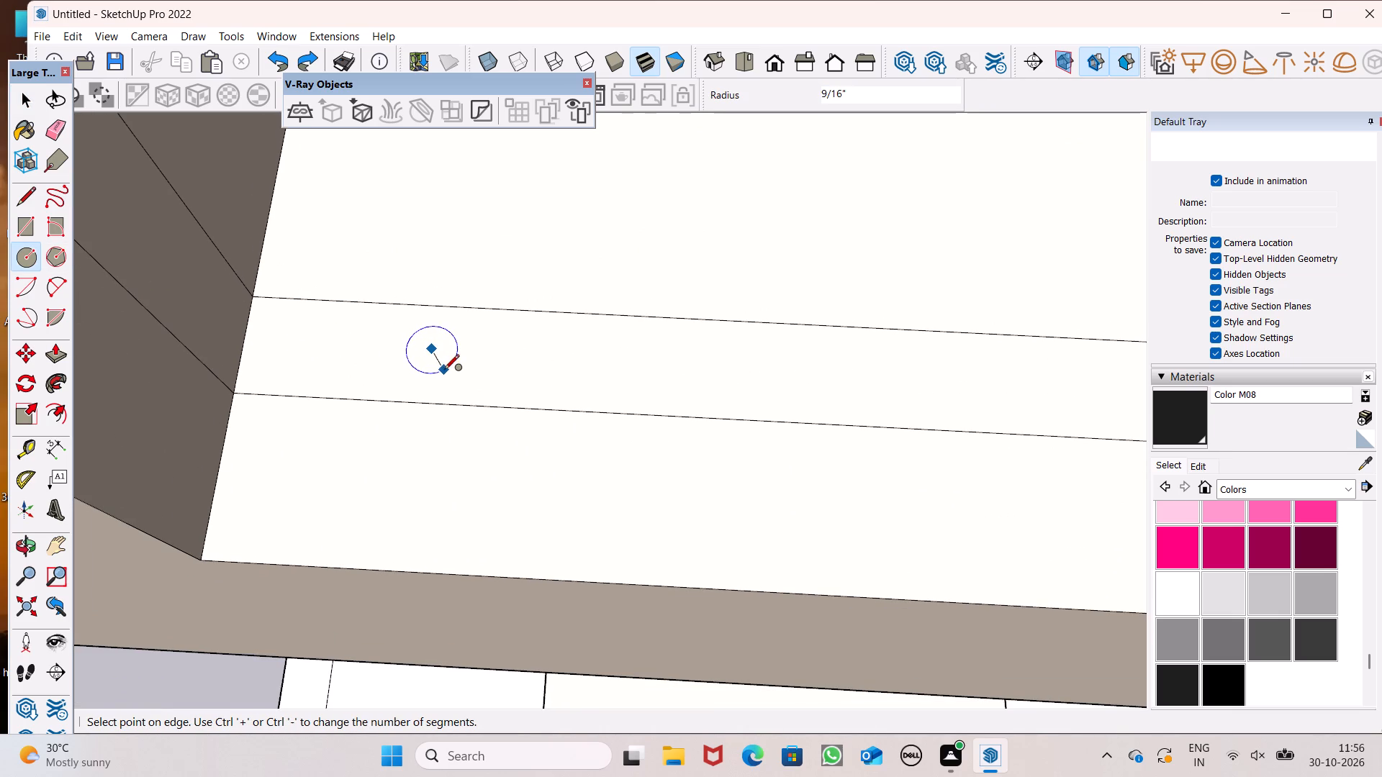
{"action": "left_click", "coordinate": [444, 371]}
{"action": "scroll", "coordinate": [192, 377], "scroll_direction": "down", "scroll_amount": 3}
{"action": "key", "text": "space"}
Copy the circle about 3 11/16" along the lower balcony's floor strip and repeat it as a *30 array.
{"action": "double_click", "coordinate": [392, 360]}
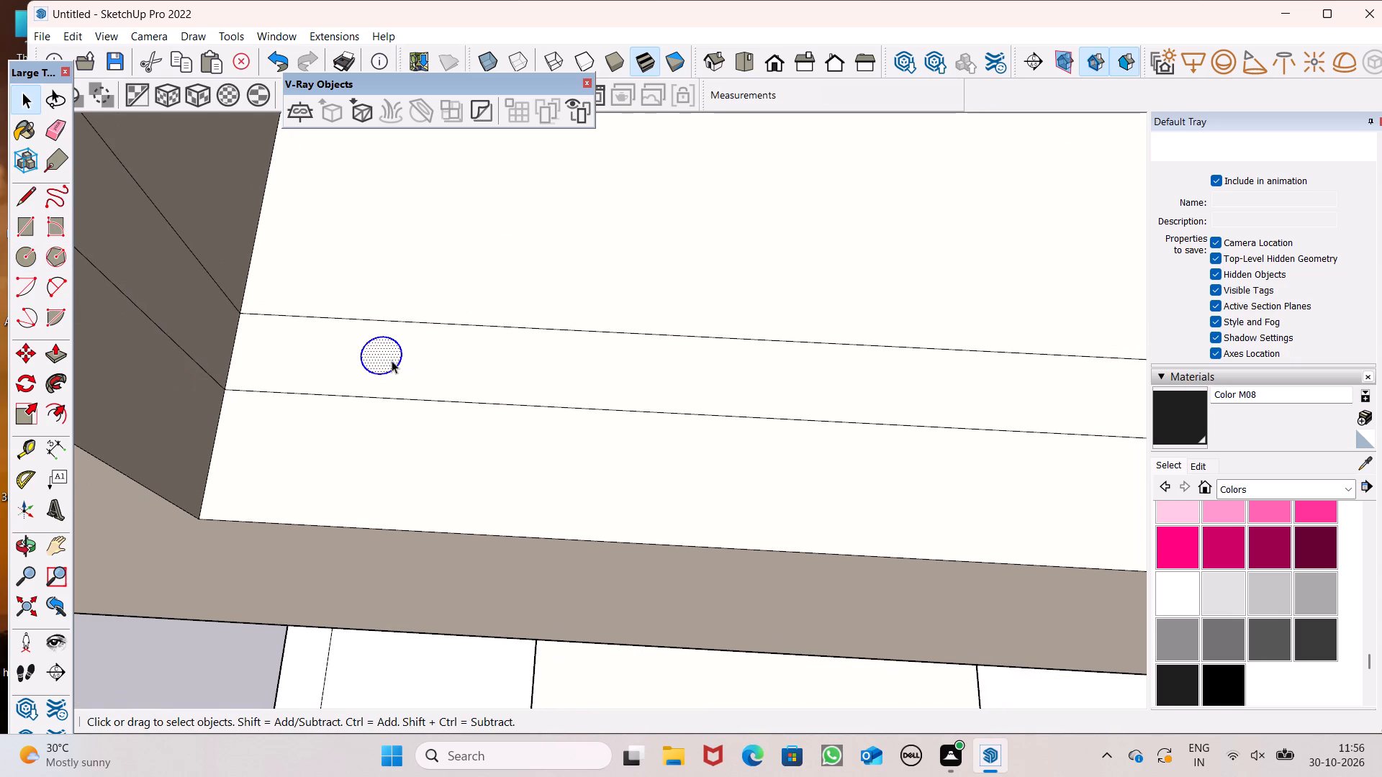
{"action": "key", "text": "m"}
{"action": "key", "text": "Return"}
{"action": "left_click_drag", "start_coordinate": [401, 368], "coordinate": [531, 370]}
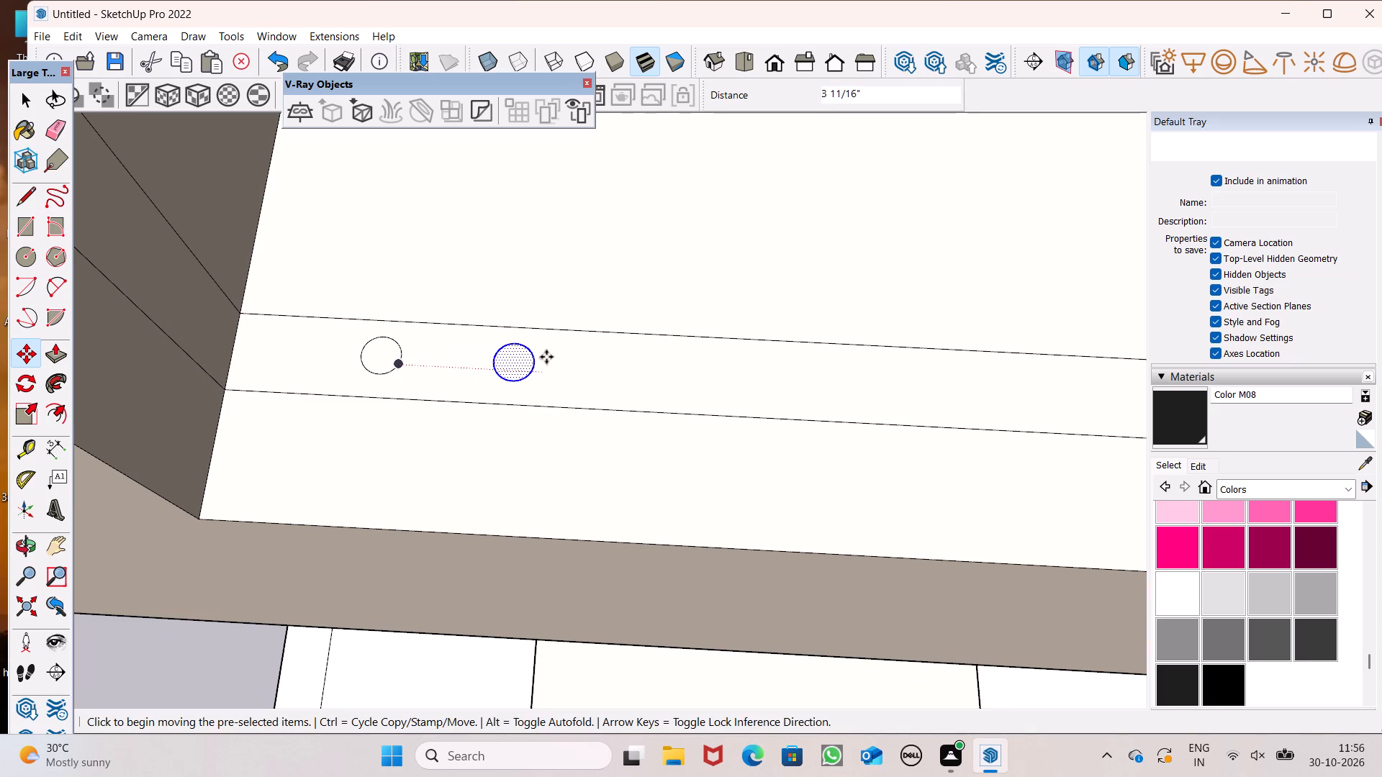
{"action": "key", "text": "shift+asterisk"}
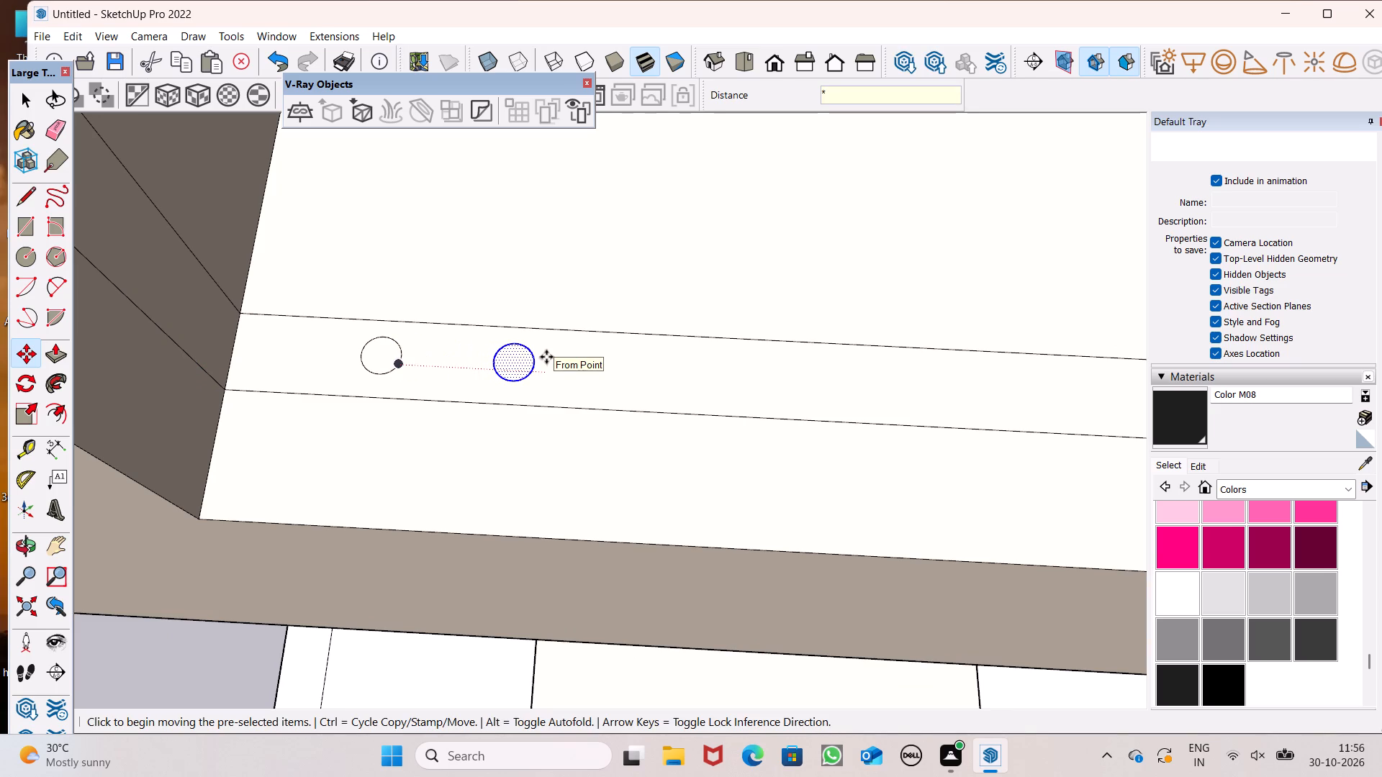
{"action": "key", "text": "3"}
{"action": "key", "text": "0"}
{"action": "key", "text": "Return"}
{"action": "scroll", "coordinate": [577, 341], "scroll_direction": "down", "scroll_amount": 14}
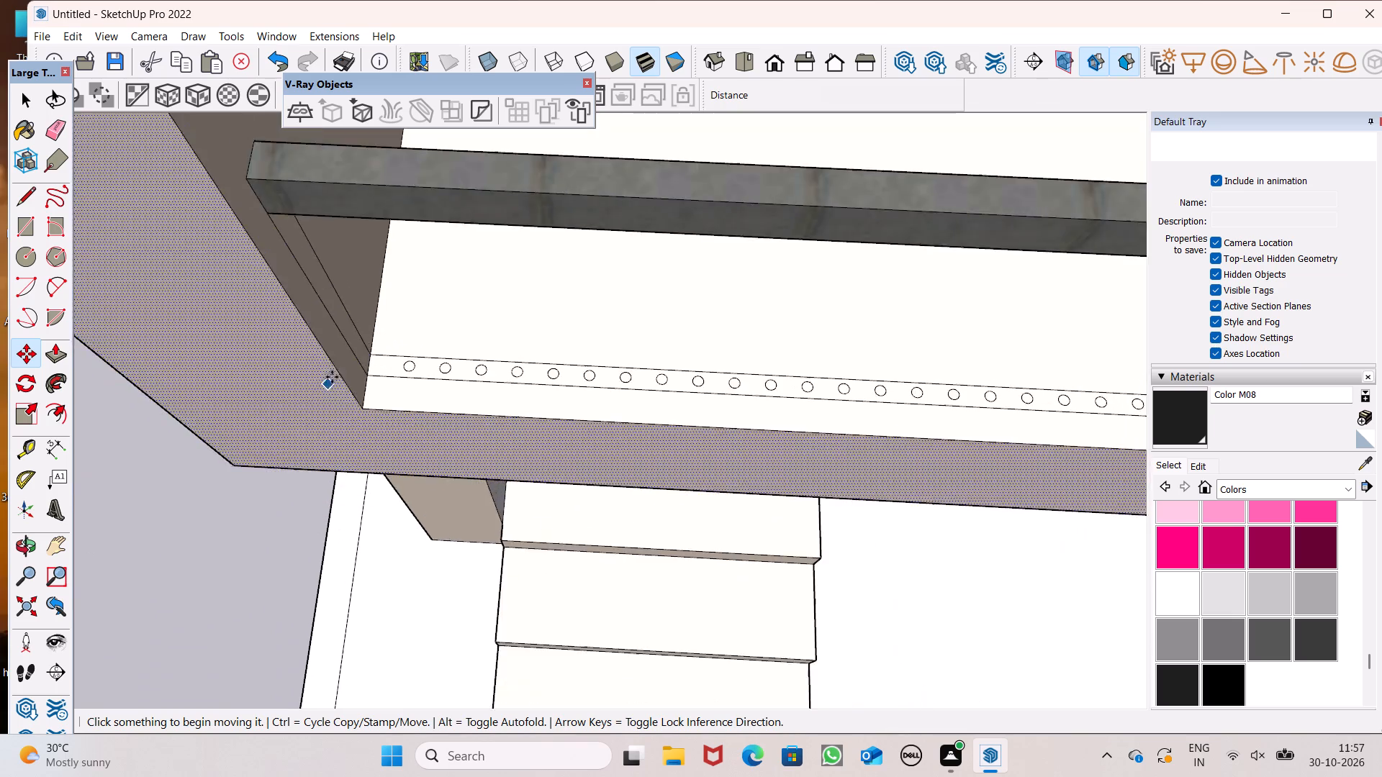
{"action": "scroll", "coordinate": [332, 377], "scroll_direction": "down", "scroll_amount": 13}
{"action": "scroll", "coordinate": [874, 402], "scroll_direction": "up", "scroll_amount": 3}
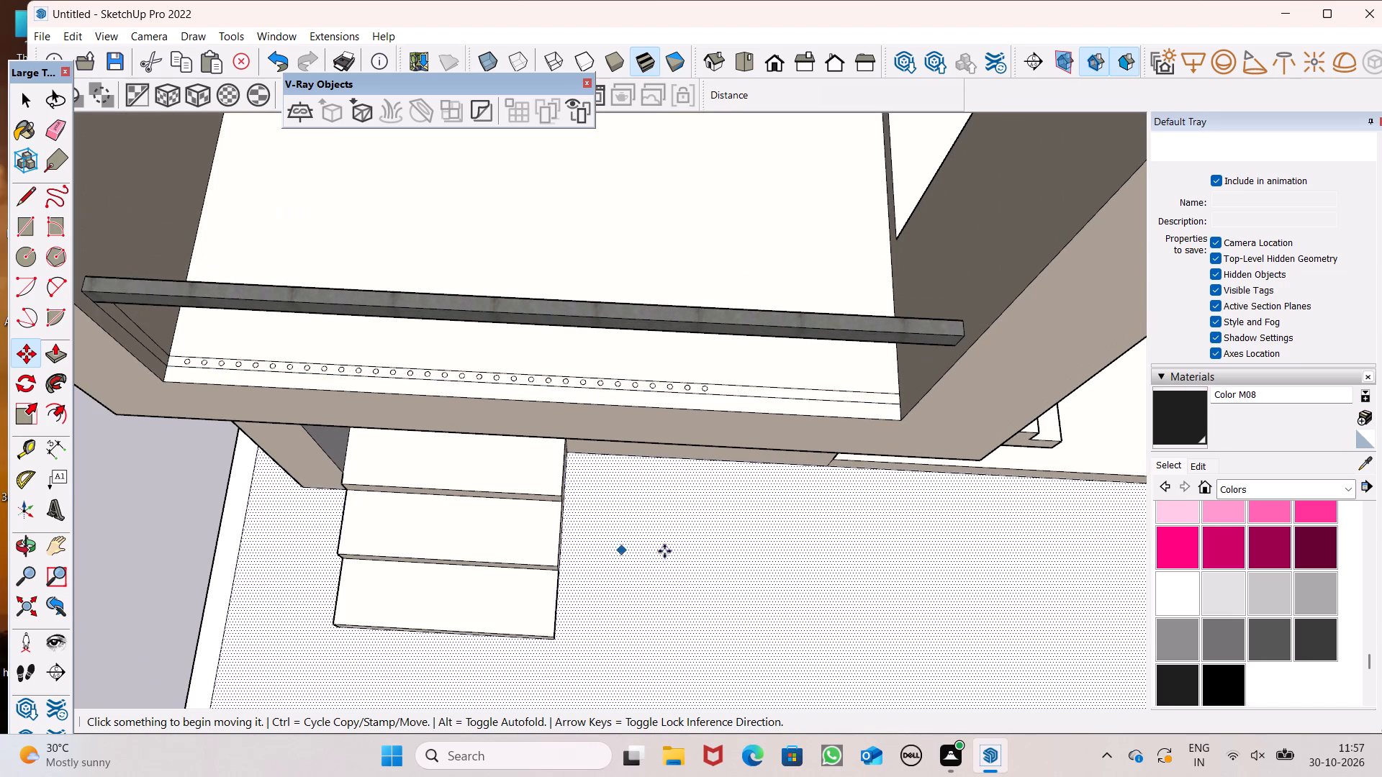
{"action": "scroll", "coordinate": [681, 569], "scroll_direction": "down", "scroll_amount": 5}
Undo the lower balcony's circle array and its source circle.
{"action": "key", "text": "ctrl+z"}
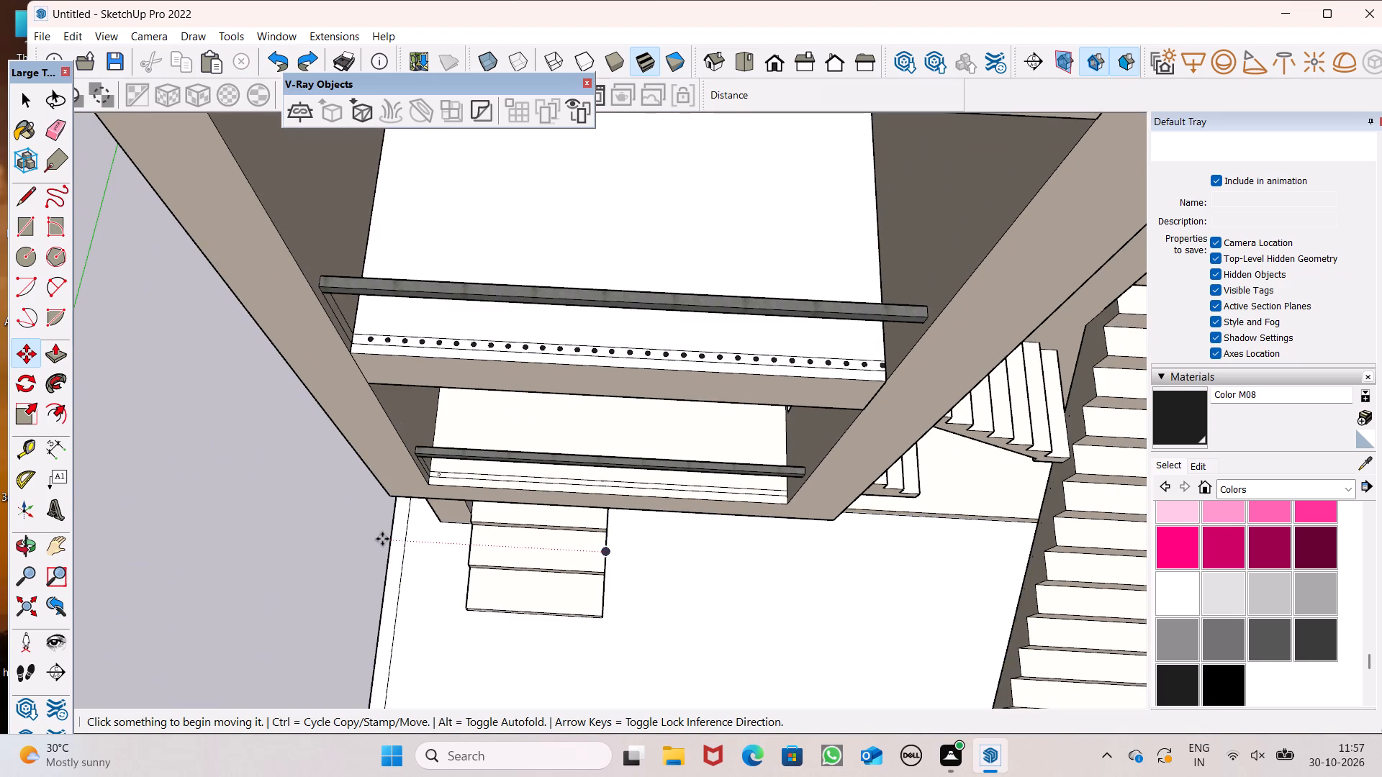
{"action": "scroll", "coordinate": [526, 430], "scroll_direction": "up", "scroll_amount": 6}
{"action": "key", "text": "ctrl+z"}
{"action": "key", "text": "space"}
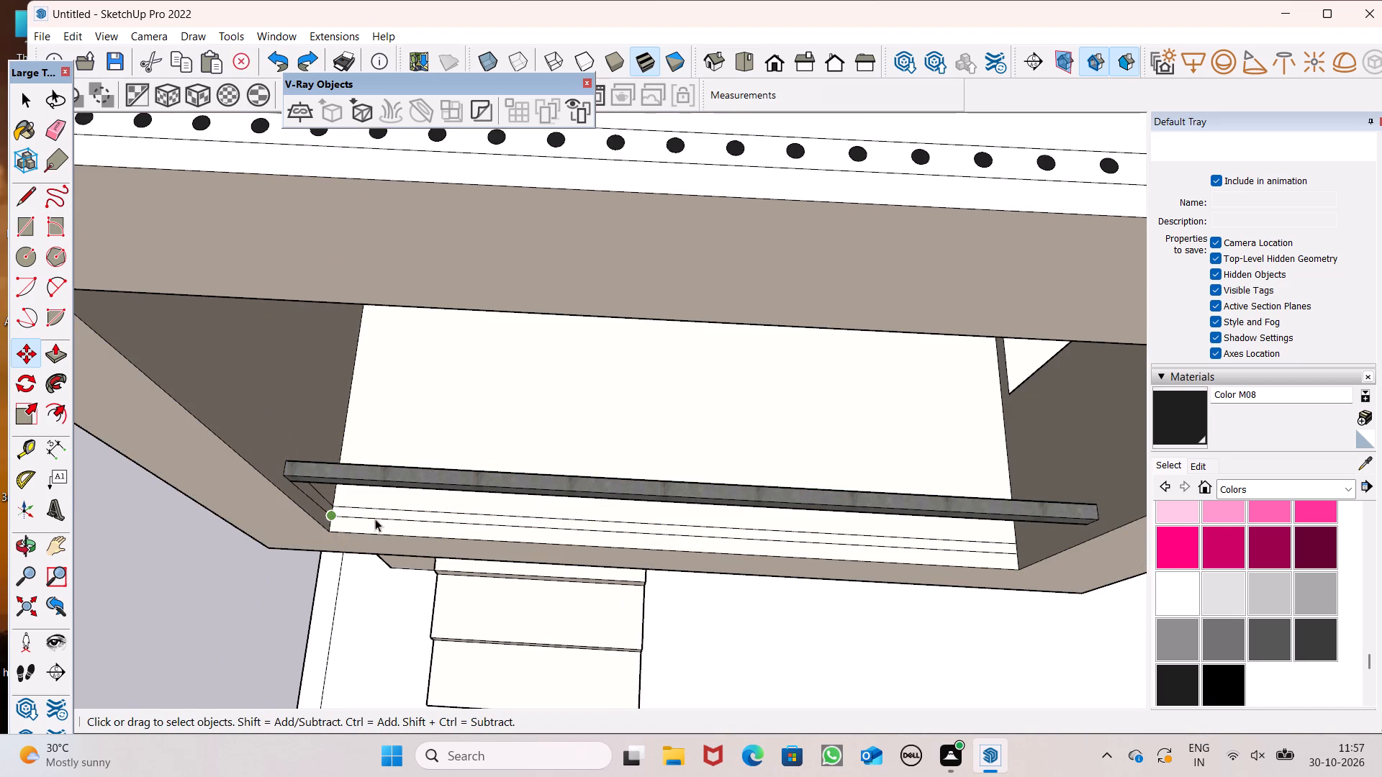
Draw a circle of about 9/16" radius between the strip lines near the starting end of the lower balcony's floor.
{"action": "scroll", "coordinate": [356, 524], "scroll_direction": "up", "scroll_amount": 5}
{"action": "scroll", "coordinate": [356, 516], "scroll_direction": "down", "scroll_amount": 1}
{"action": "scroll", "coordinate": [356, 515], "scroll_direction": "up", "scroll_amount": 3}
{"action": "left_click", "coordinate": [26, 263]}
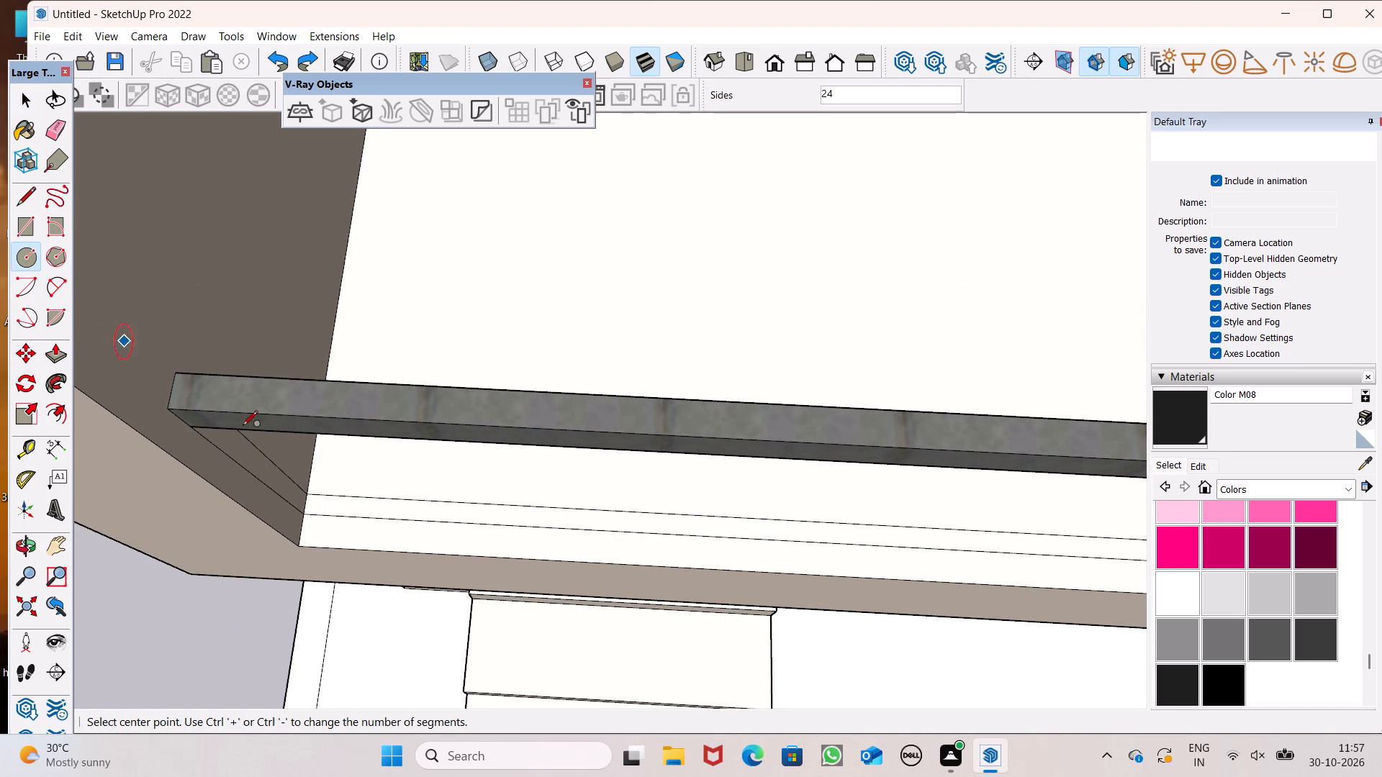
{"action": "scroll", "coordinate": [338, 541], "scroll_direction": "up", "scroll_amount": 7}
{"action": "scroll", "coordinate": [393, 487], "scroll_direction": "up", "scroll_amount": 4}
{"action": "scroll", "coordinate": [393, 487], "scroll_direction": "down", "scroll_amount": 3}
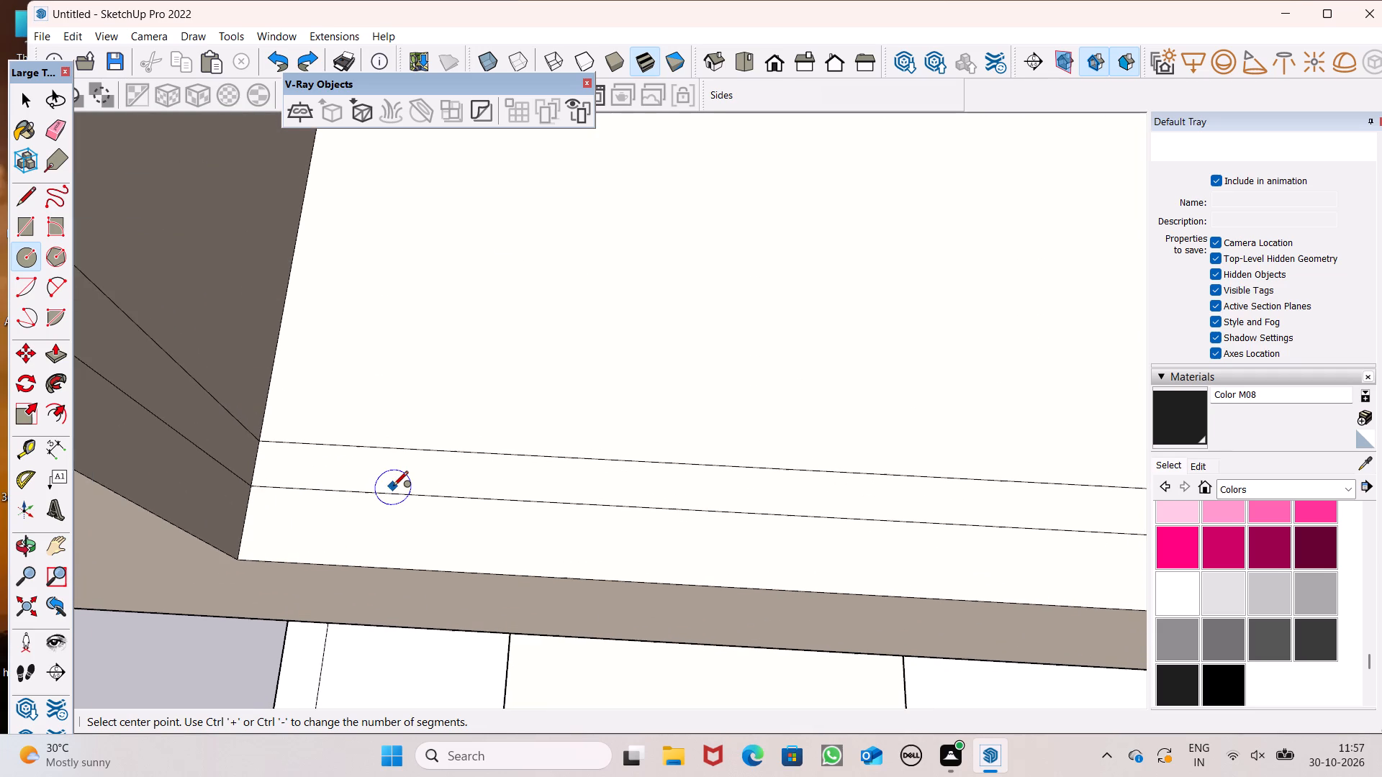
{"action": "scroll", "coordinate": [401, 483], "scroll_direction": "up", "scroll_amount": 9}
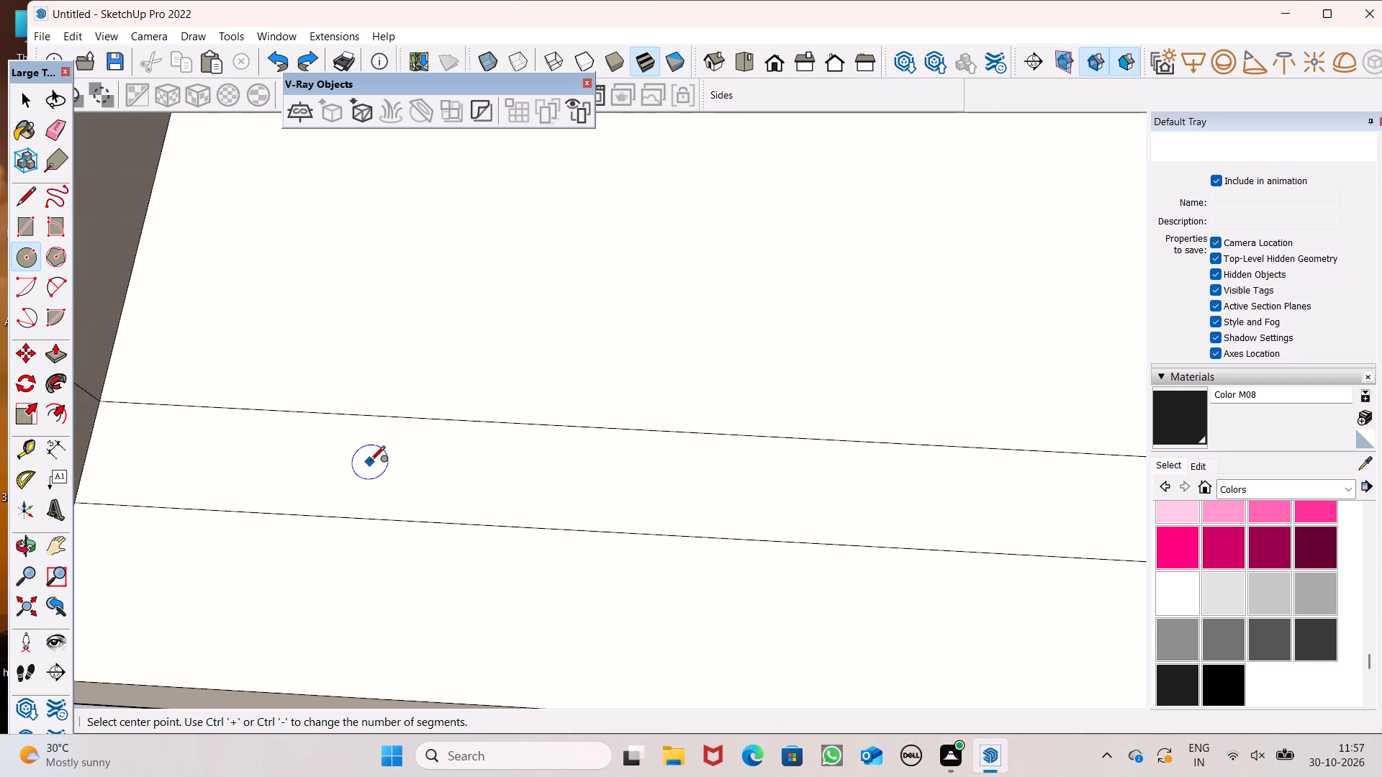
{"action": "left_click", "coordinate": [369, 462]}
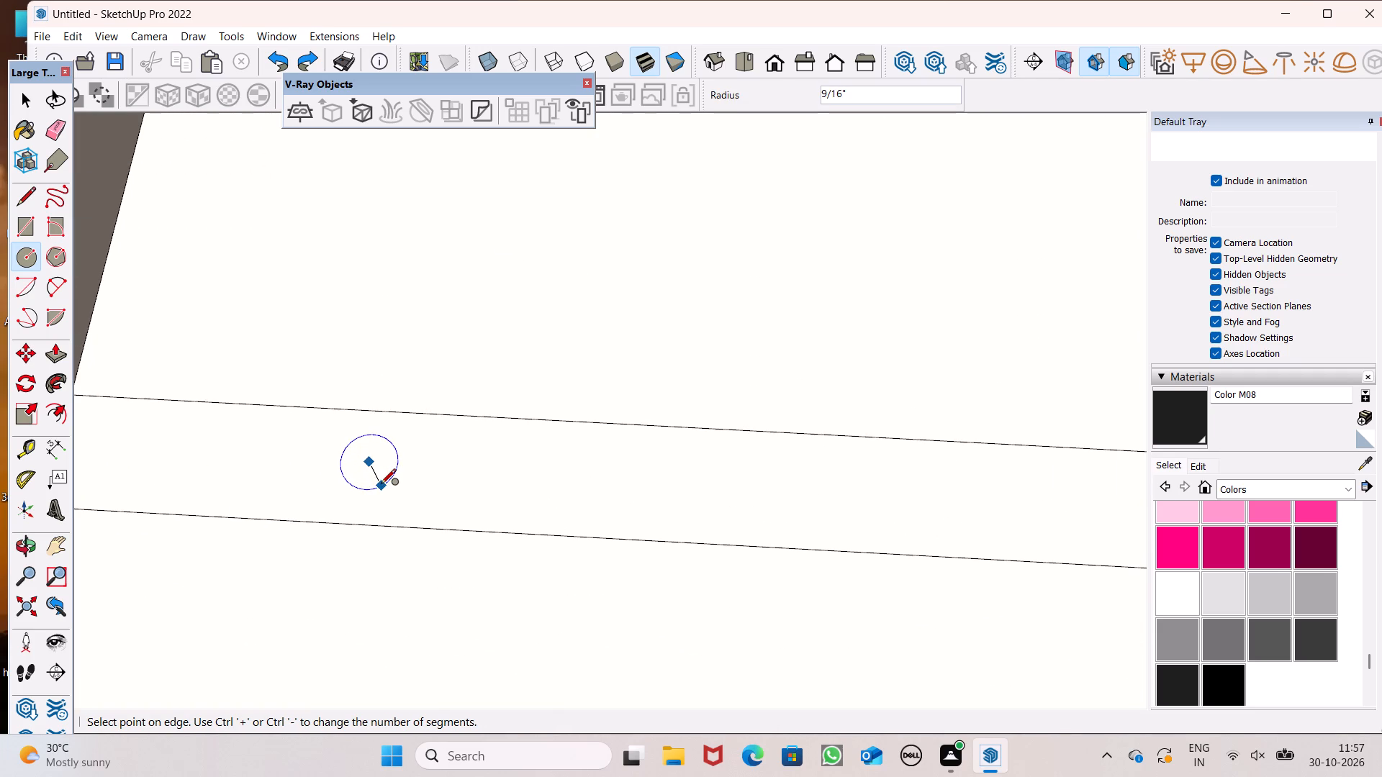
{"action": "left_click", "coordinate": [381, 485]}
{"action": "scroll", "coordinate": [404, 487], "scroll_direction": "down", "scroll_amount": 17}
{"action": "scroll", "coordinate": [419, 577], "scroll_direction": "down", "scroll_amount": 4}
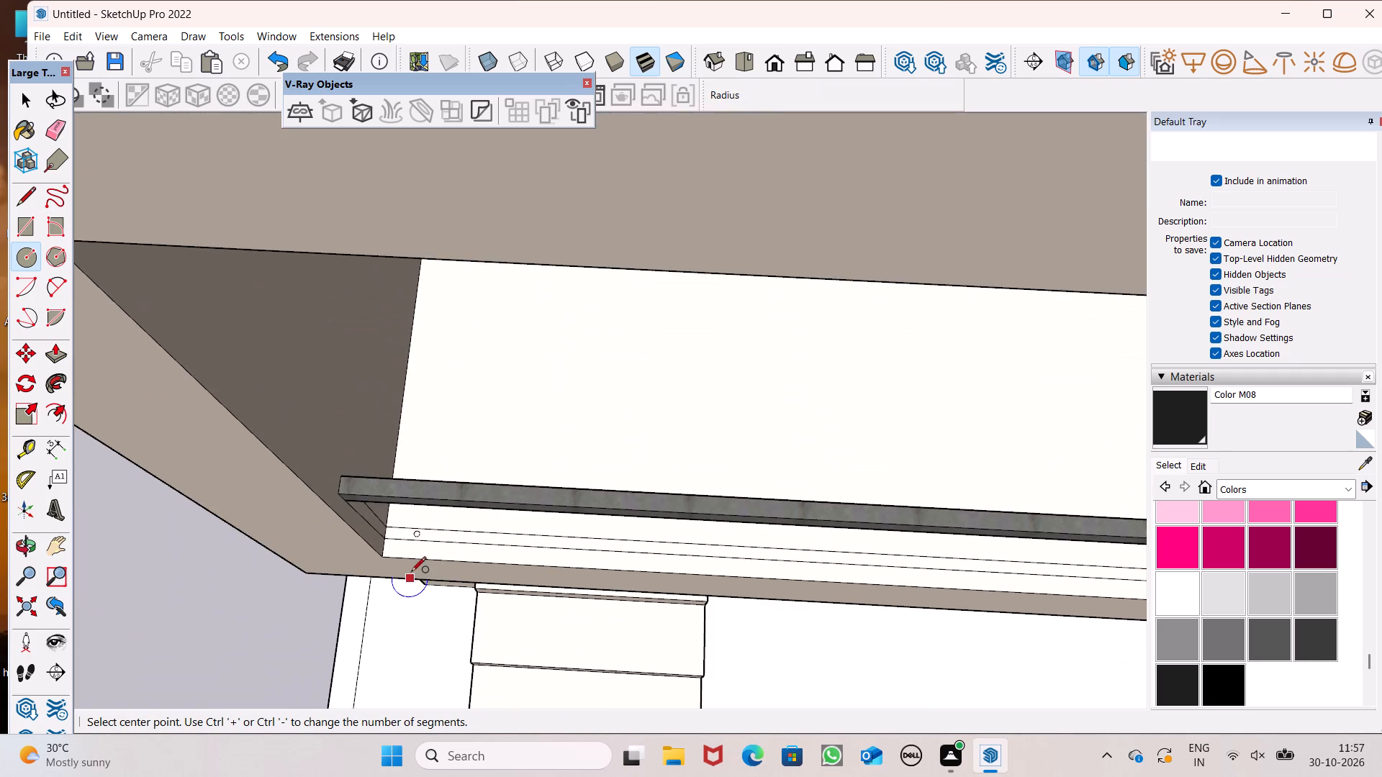
{"action": "scroll", "coordinate": [412, 573], "scroll_direction": "down", "scroll_amount": 3}
{"action": "scroll", "coordinate": [423, 597], "scroll_direction": "up", "scroll_amount": 7}
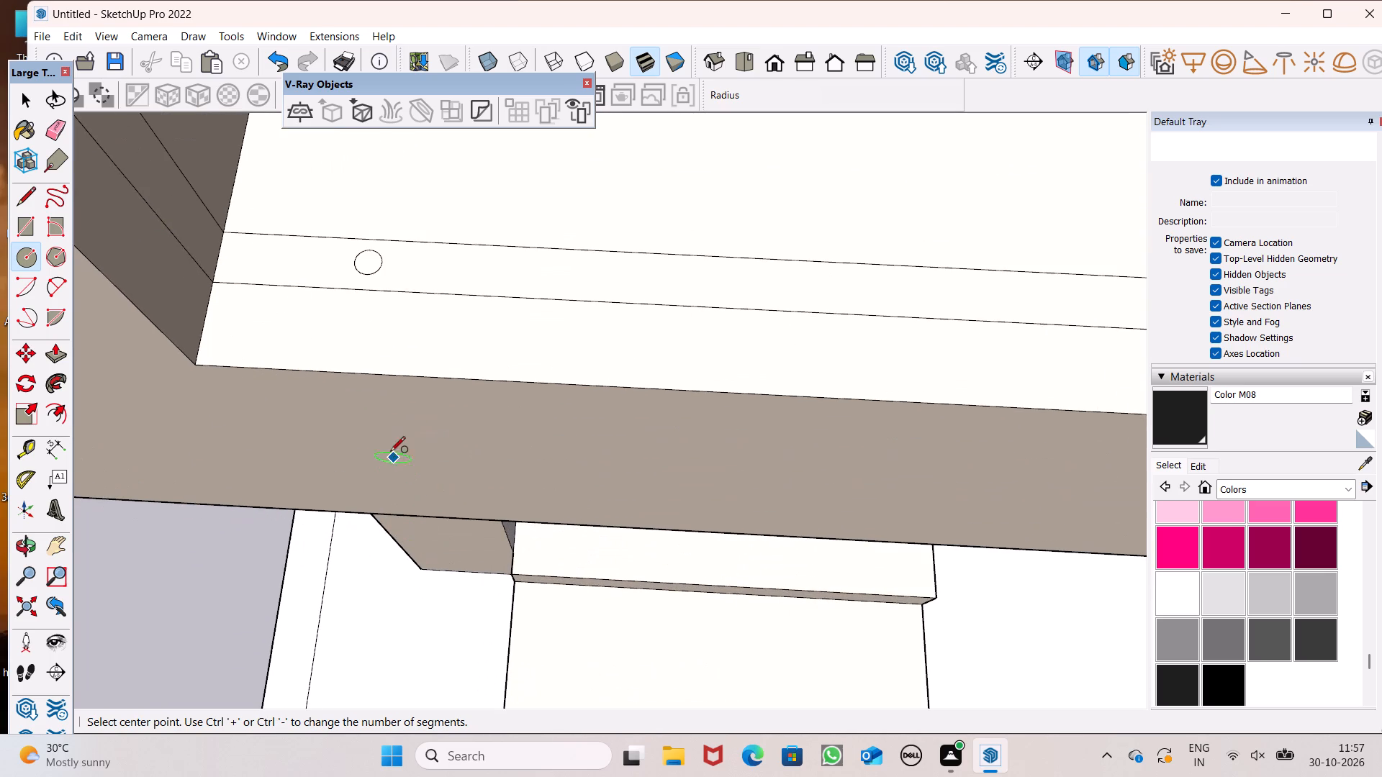
Undo the last circle and redraw it between the two strip lines near the lower balcony floor's starting end.
{"action": "key", "text": "ctrl+z"}
{"action": "scroll", "coordinate": [260, 258], "scroll_direction": "up", "scroll_amount": 7}
{"action": "scroll", "coordinate": [328, 324], "scroll_direction": "down", "scroll_amount": 1}
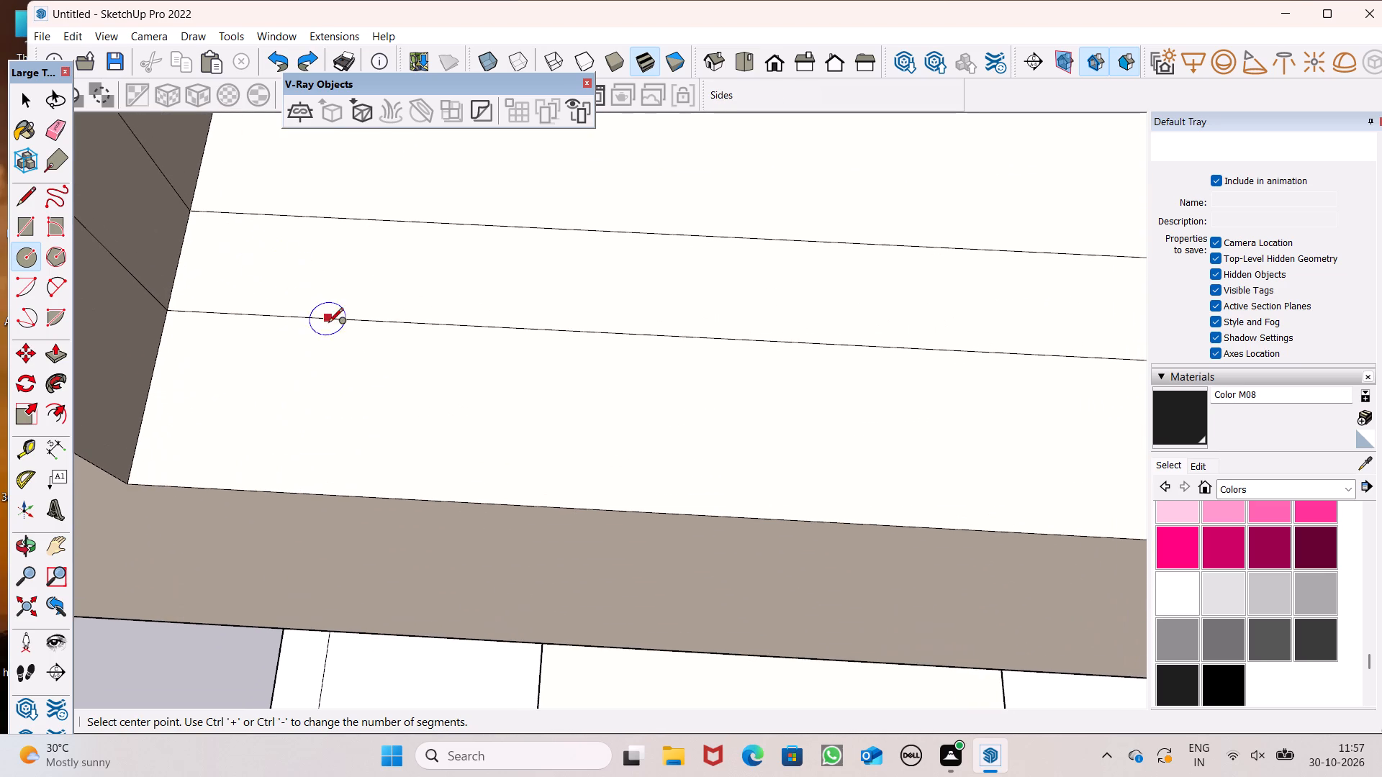
{"action": "scroll", "coordinate": [328, 324], "scroll_direction": "down", "scroll_amount": 1}
{"action": "scroll", "coordinate": [351, 253], "scroll_direction": "up", "scroll_amount": 5}
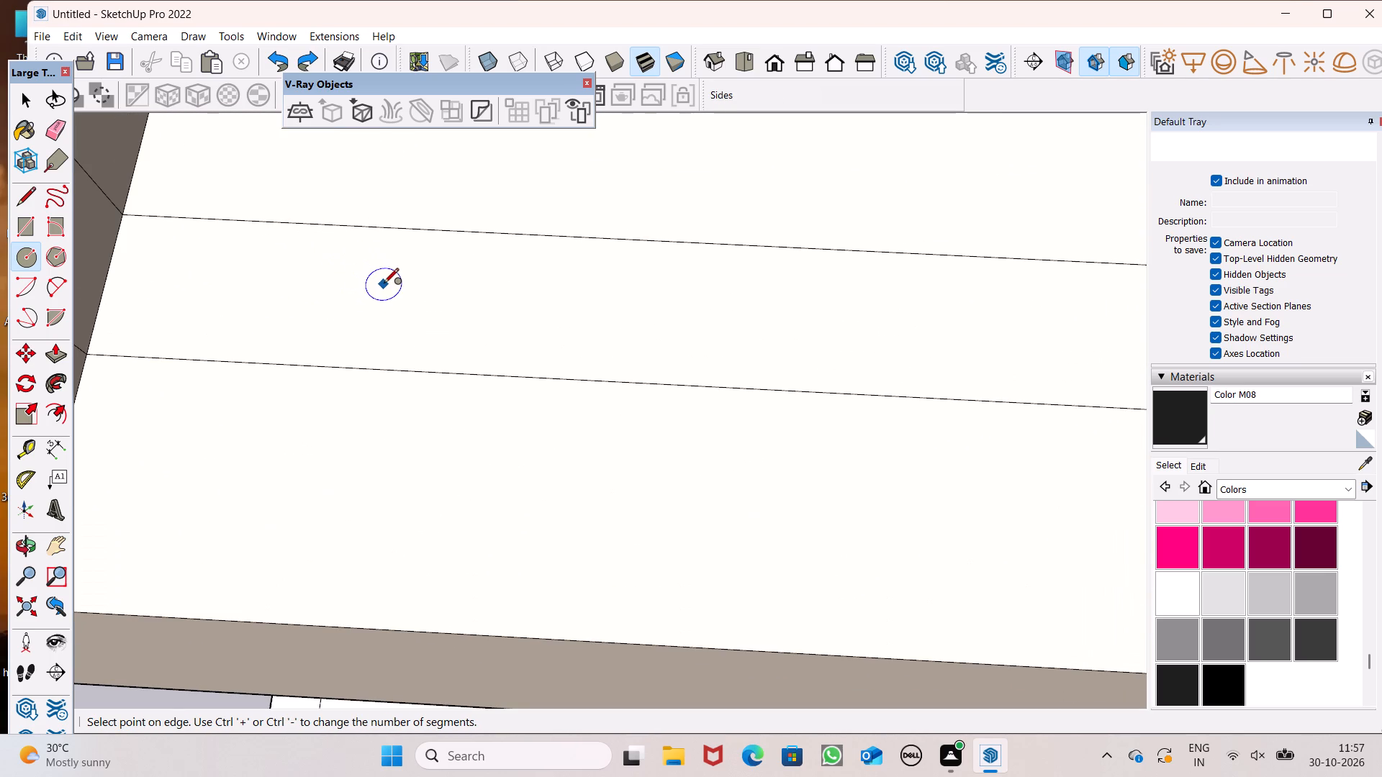
{"action": "left_click", "coordinate": [384, 284]}
{"action": "left_click", "coordinate": [394, 317]}
{"action": "key", "text": "space"}
Move the new circle about 1/4" across the lower balcony's floor strip to centre it between the two lines.
{"action": "scroll", "coordinate": [326, 295], "scroll_direction": "down", "scroll_amount": 4}
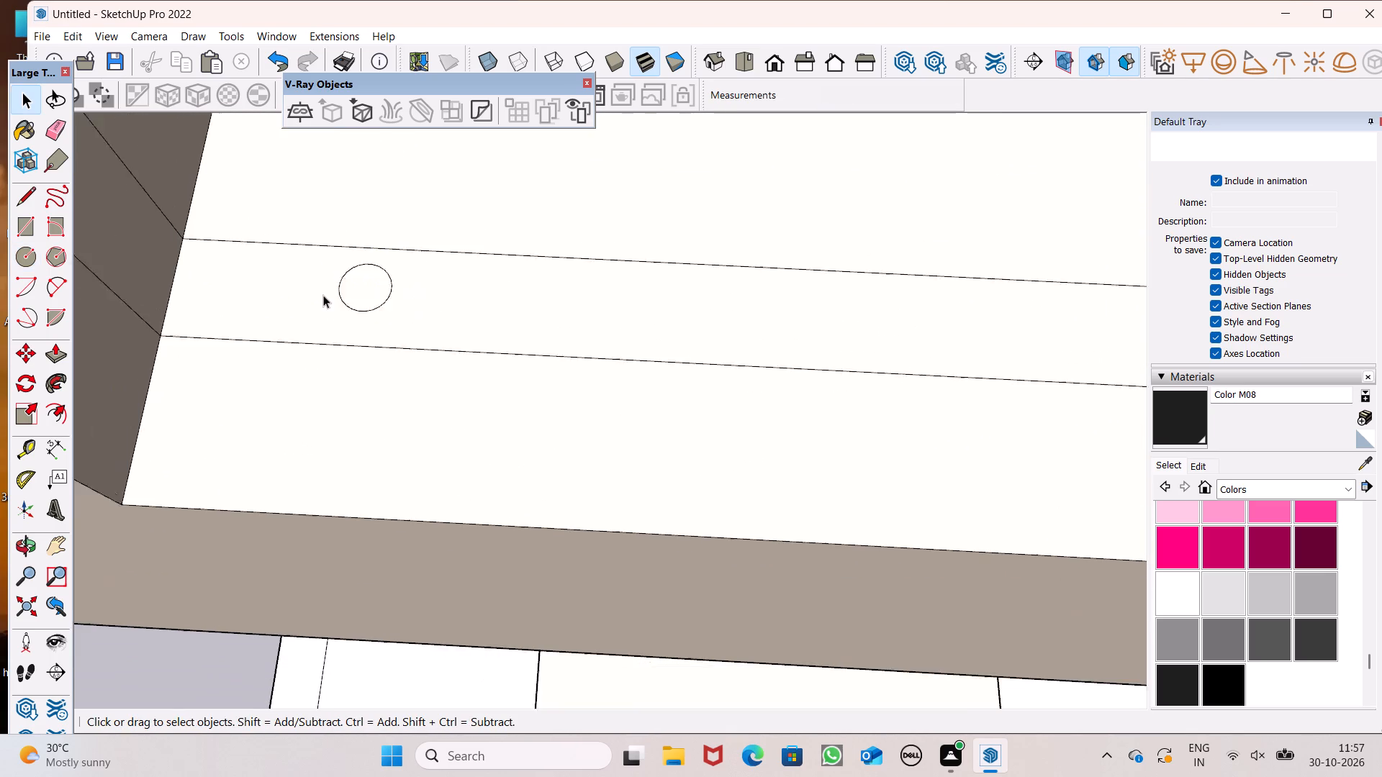
{"action": "scroll", "coordinate": [323, 295], "scroll_direction": "down", "scroll_amount": 4}
{"action": "middle_click_drag", "start_coordinate": [322, 310], "coordinate": [384, 391]}
{"action": "scroll", "coordinate": [384, 391], "scroll_direction": "up", "scroll_amount": 4}
{"action": "double_click", "coordinate": [315, 340]}
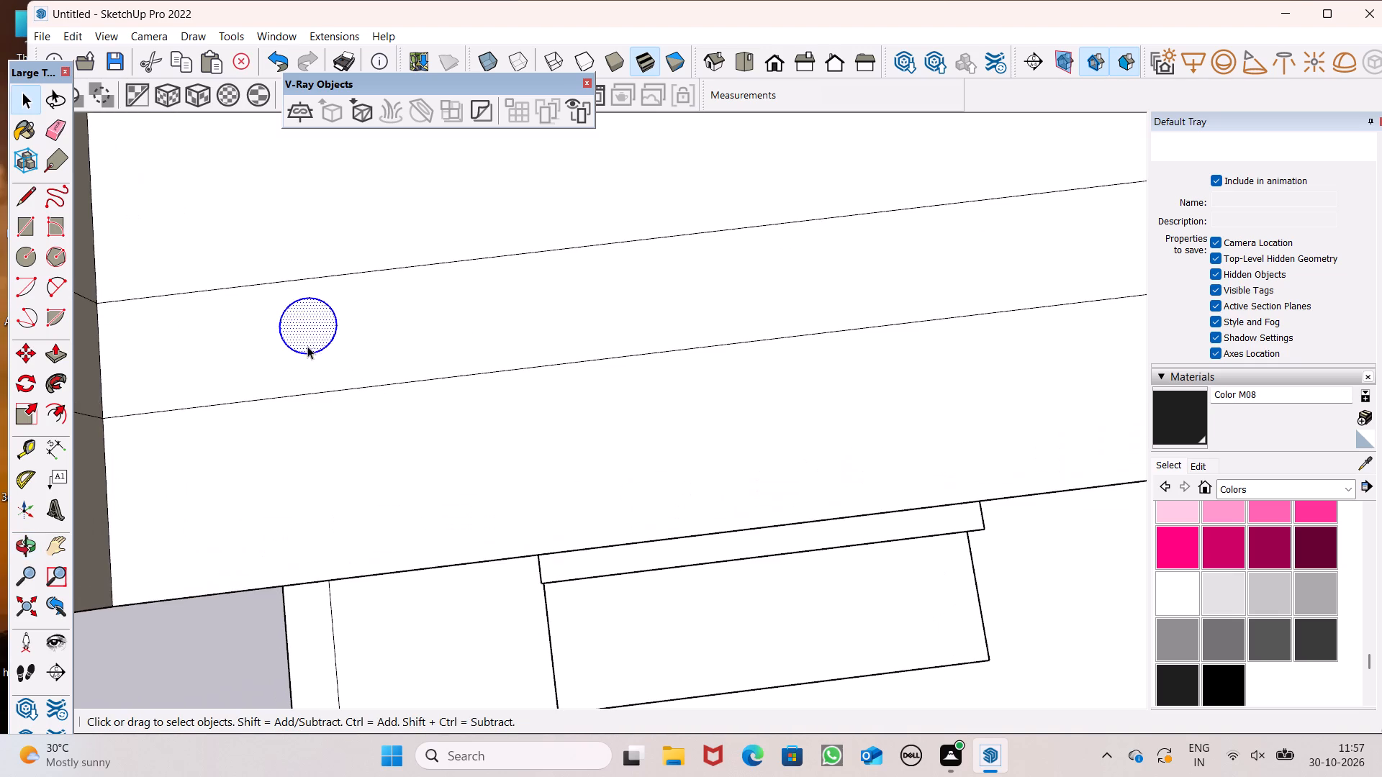
{"action": "scroll", "coordinate": [306, 364], "scroll_direction": "down", "scroll_amount": 13}
{"action": "scroll", "coordinate": [318, 463], "scroll_direction": "down", "scroll_amount": 8}
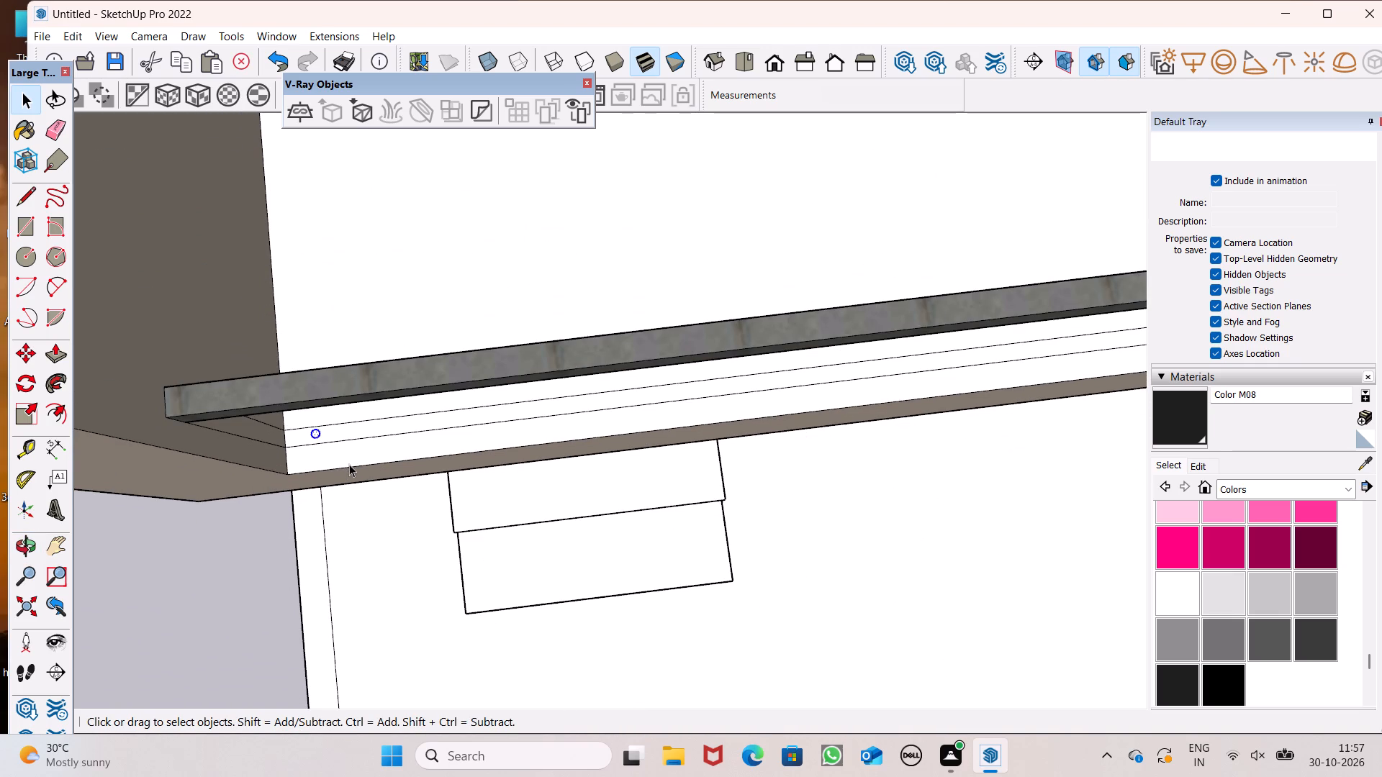
{"action": "middle_click_drag", "start_coordinate": [350, 464], "coordinate": [335, 399]}
{"action": "scroll", "coordinate": [333, 399], "scroll_direction": "up", "scroll_amount": 8}
{"action": "scroll", "coordinate": [266, 380], "scroll_direction": "up", "scroll_amount": 9}
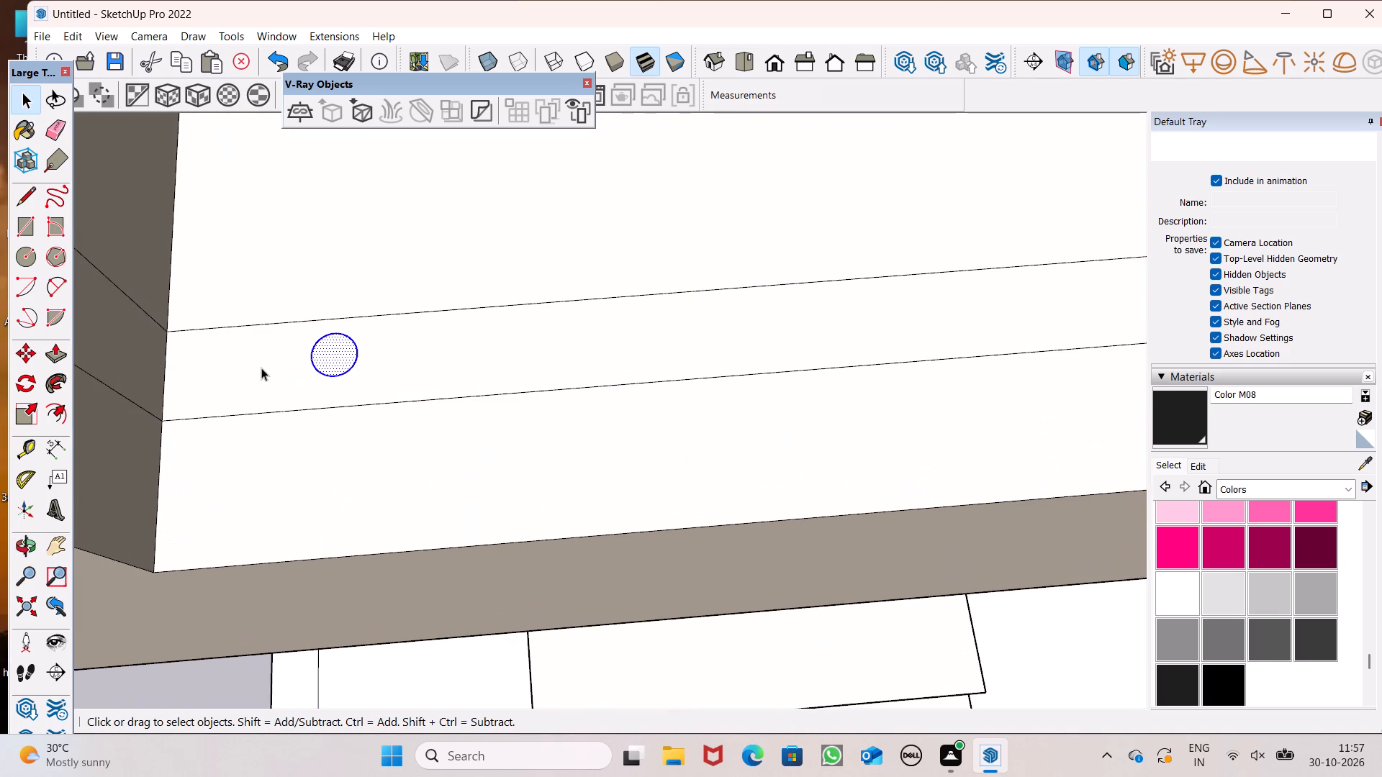
{"action": "key", "text": "m"}
{"action": "key", "text": "Return"}
{"action": "scroll", "coordinate": [295, 381], "scroll_direction": "up", "scroll_amount": 6}
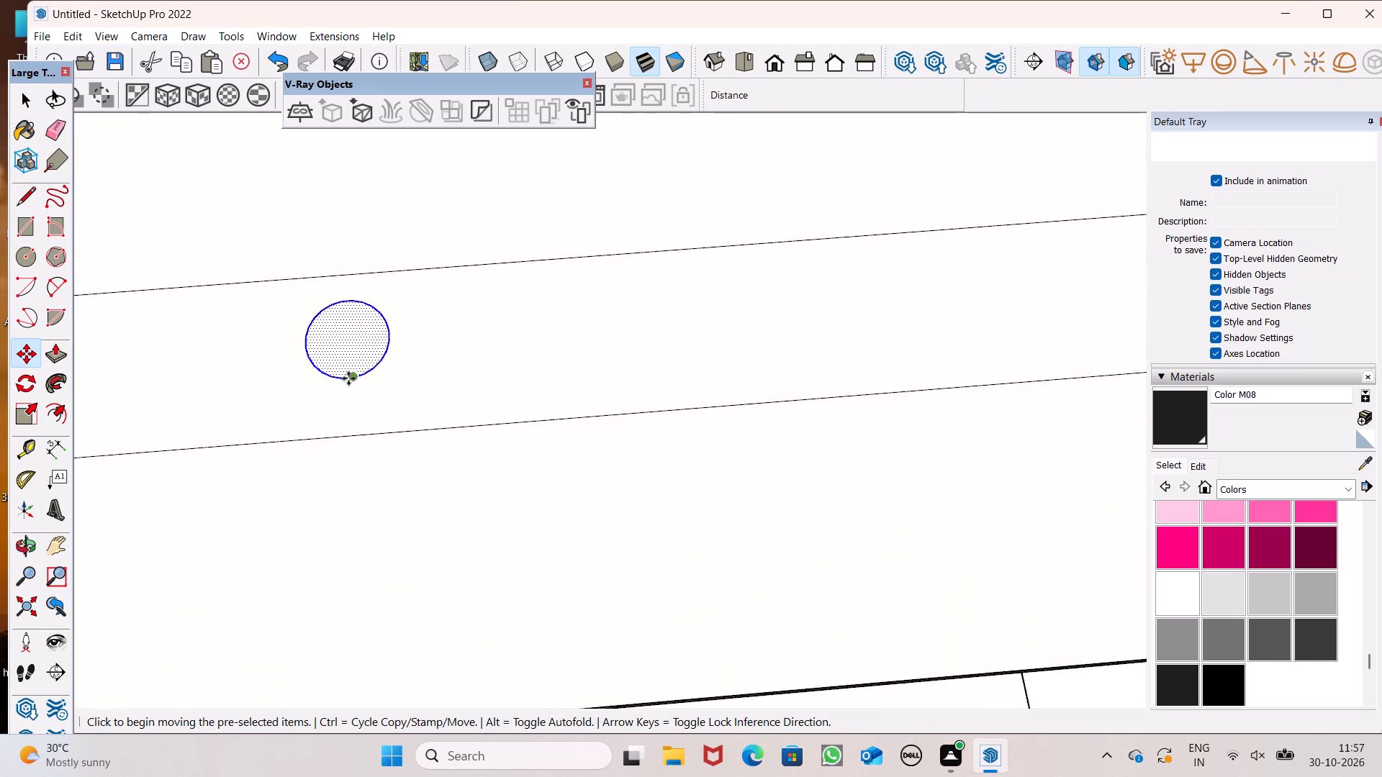
{"action": "left_click_drag", "start_coordinate": [348, 378], "coordinate": [353, 394]}
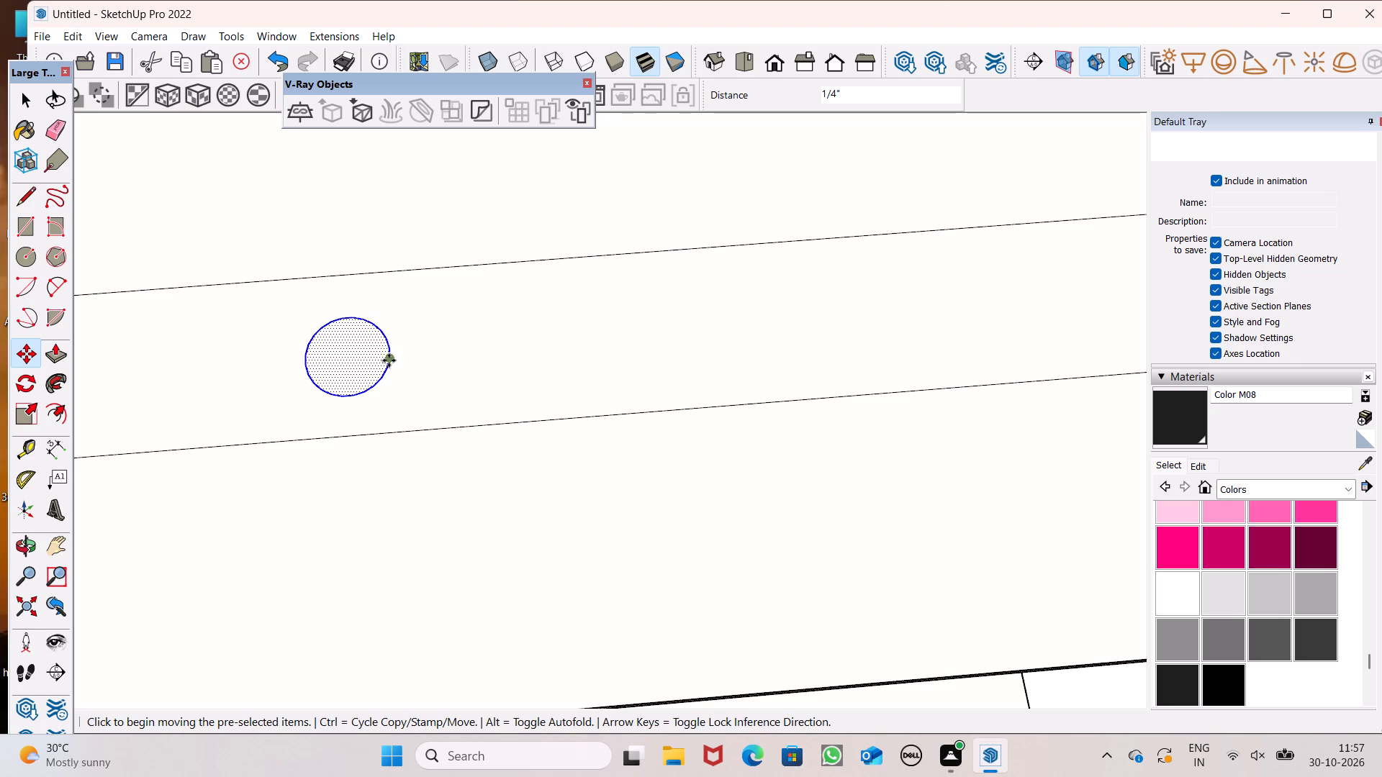
Copy the circle a short distance along the lower balcony's floor strip and repeat it as a *34 array.
{"action": "left_click_drag", "start_coordinate": [389, 360], "coordinate": [729, 336]}
{"action": "key", "text": "shift+asterisk"}
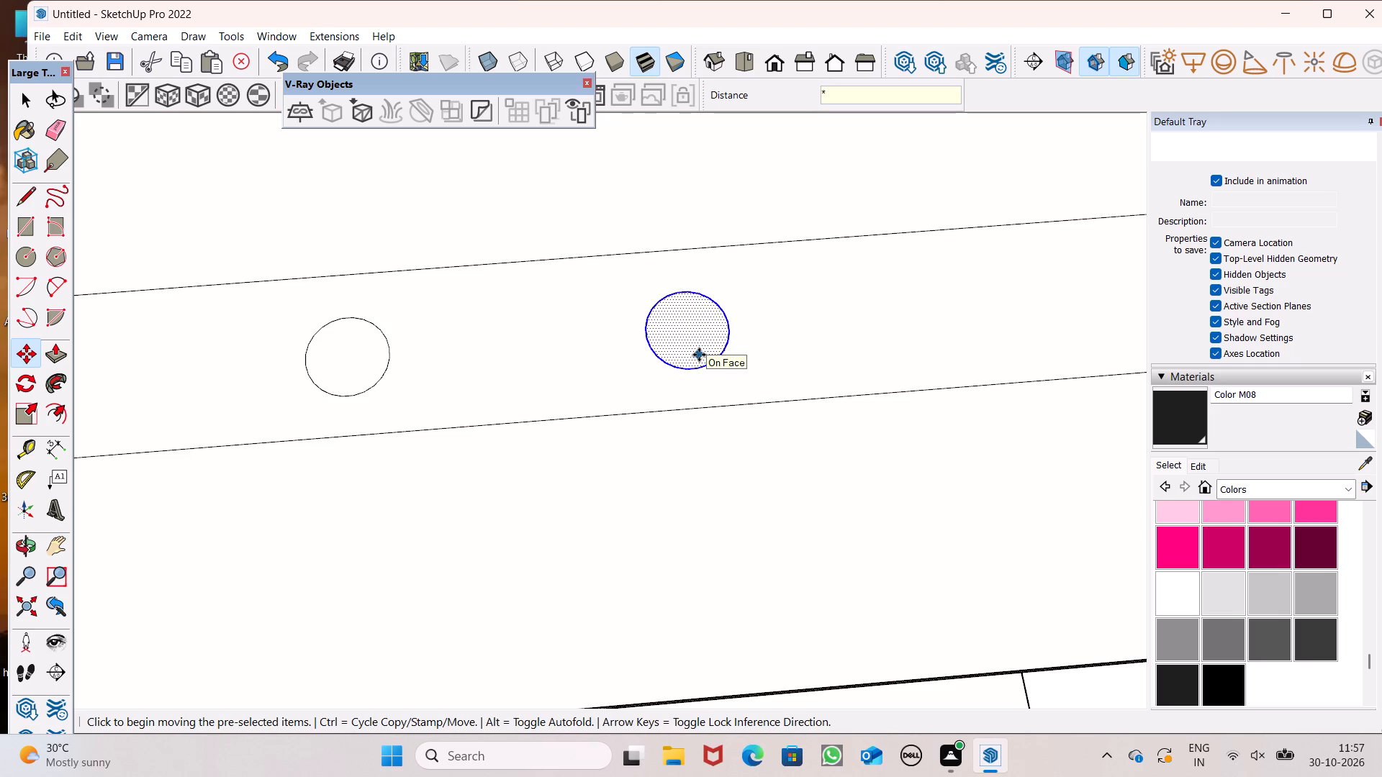
{"action": "key", "text": "1"}
{"action": "key", "text": "BackSpace"}
{"action": "key", "text": "3"}
{"action": "key", "text": "4"}
{"action": "key", "text": "Return"}
{"action": "key", "text": "space"}
Paint the first three circles at the starting end of the lower balcony's floor strip with Color M08.
{"action": "scroll", "coordinate": [827, 333], "scroll_direction": "down", "scroll_amount": 16}
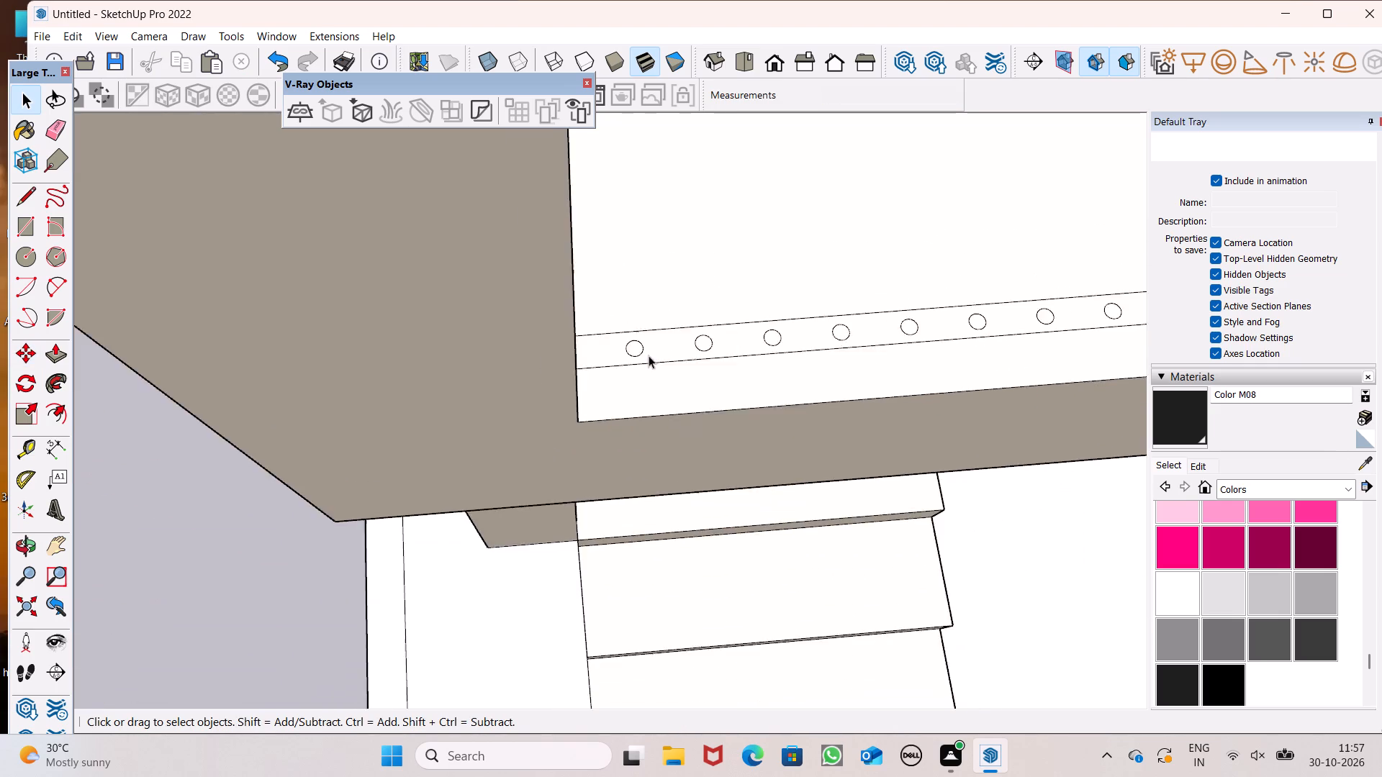
{"action": "scroll", "coordinate": [649, 355], "scroll_direction": "down", "scroll_amount": 20}
{"action": "scroll", "coordinate": [649, 355], "scroll_direction": "down", "scroll_amount": 7}
{"action": "scroll", "coordinate": [845, 438], "scroll_direction": "up", "scroll_amount": 7}
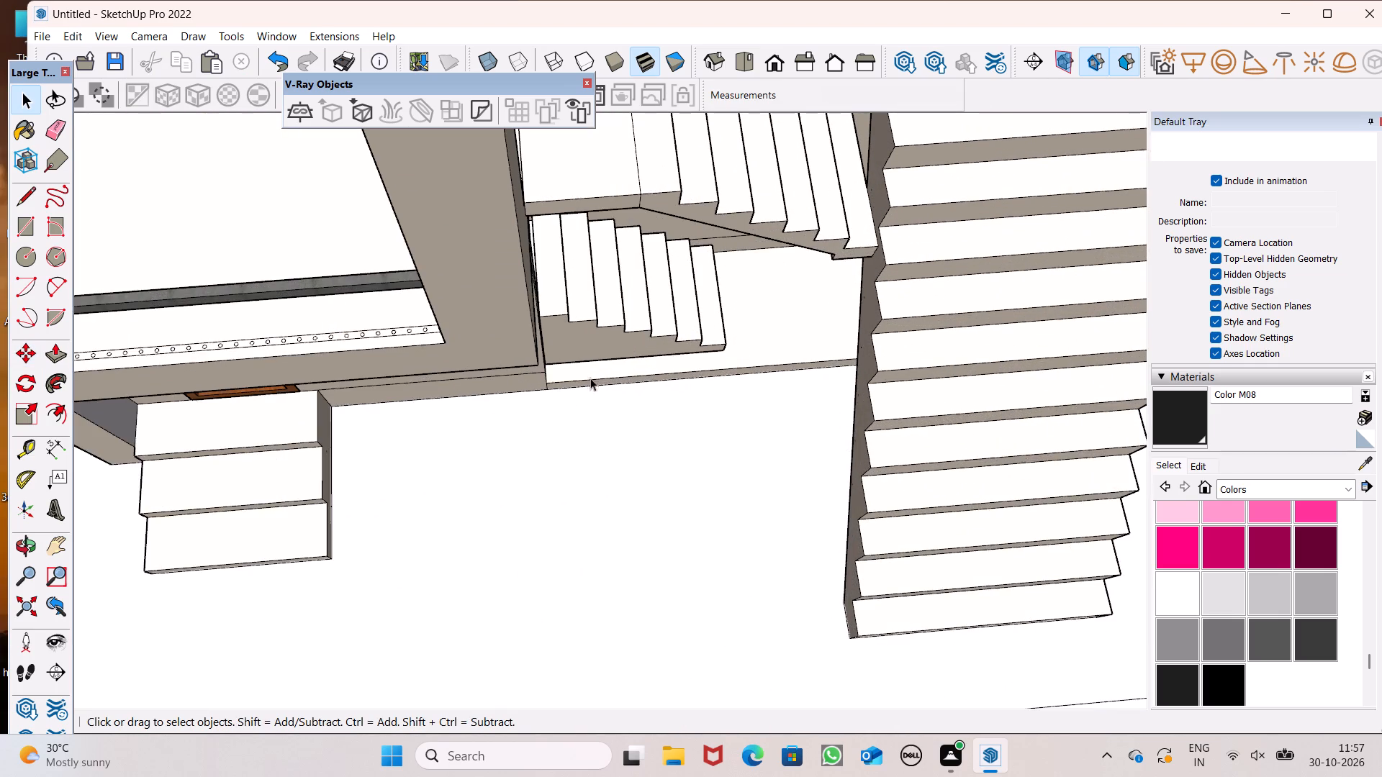
{"action": "scroll", "coordinate": [795, 386], "scroll_direction": "down", "scroll_amount": 6}
{"action": "scroll", "coordinate": [272, 350], "scroll_direction": "up", "scroll_amount": 6}
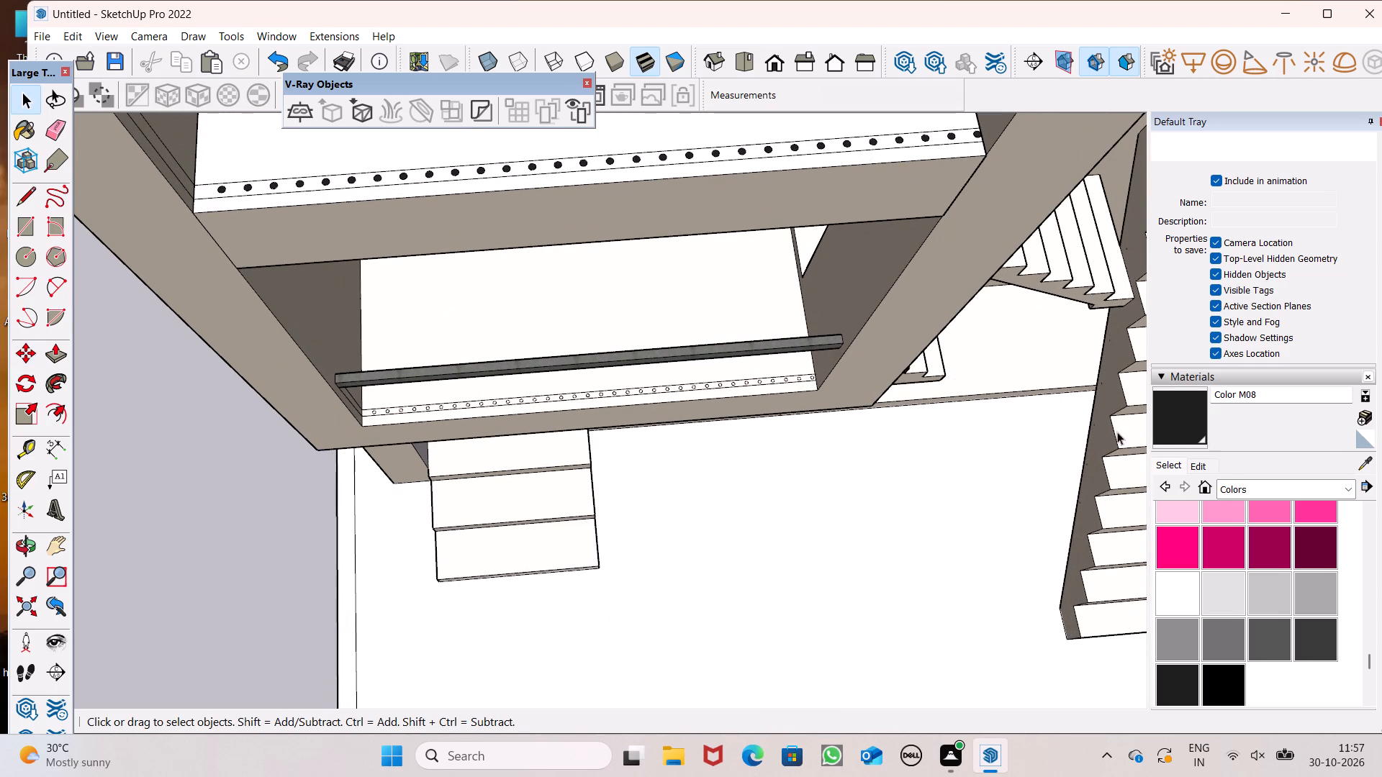
{"action": "left_click", "coordinate": [1184, 426]}
{"action": "scroll", "coordinate": [269, 462], "scroll_direction": "up", "scroll_amount": 2}
{"action": "scroll", "coordinate": [269, 462], "scroll_direction": "down", "scroll_amount": 1}
{"action": "scroll", "coordinate": [269, 462], "scroll_direction": "up", "scroll_amount": 4}
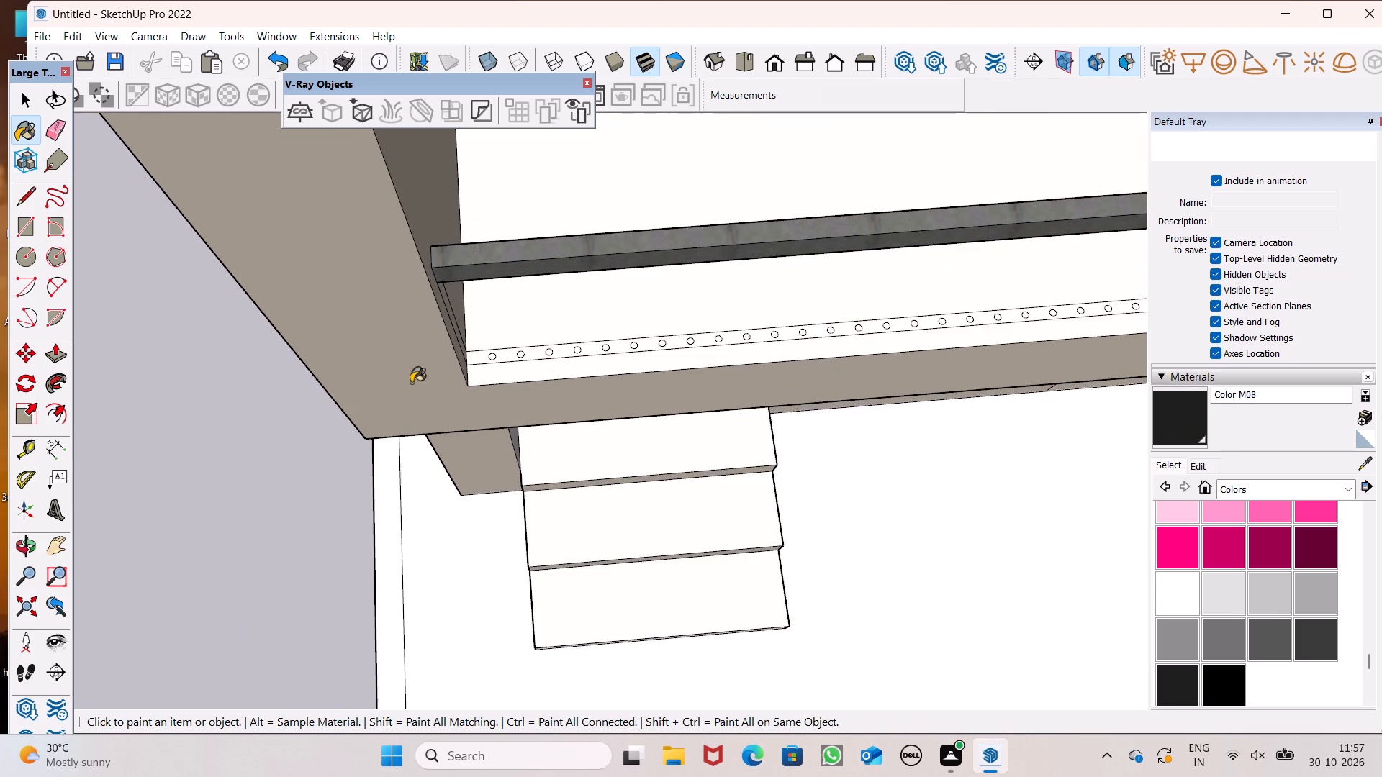
{"action": "scroll", "coordinate": [487, 358], "scroll_direction": "up", "scroll_amount": 11}
{"action": "left_click", "coordinate": [494, 358]}
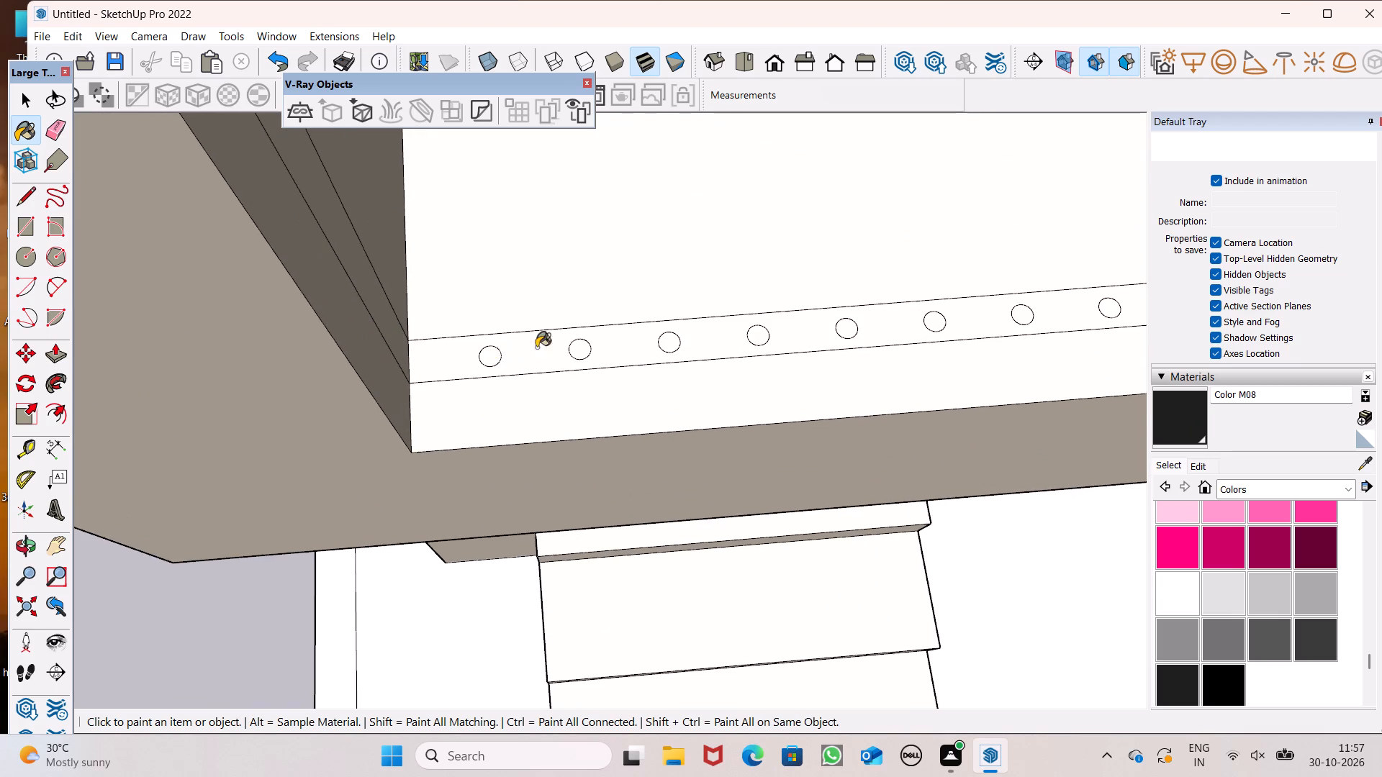
{"action": "scroll", "coordinate": [606, 347], "scroll_direction": "up", "scroll_amount": 4}
{"action": "left_click", "coordinate": [555, 350]}
{"action": "scroll", "coordinate": [207, 427], "scroll_direction": "down", "scroll_amount": 6}
{"action": "scroll", "coordinate": [530, 374], "scroll_direction": "up", "scroll_amount": 5}
{"action": "left_click", "coordinate": [530, 373]}
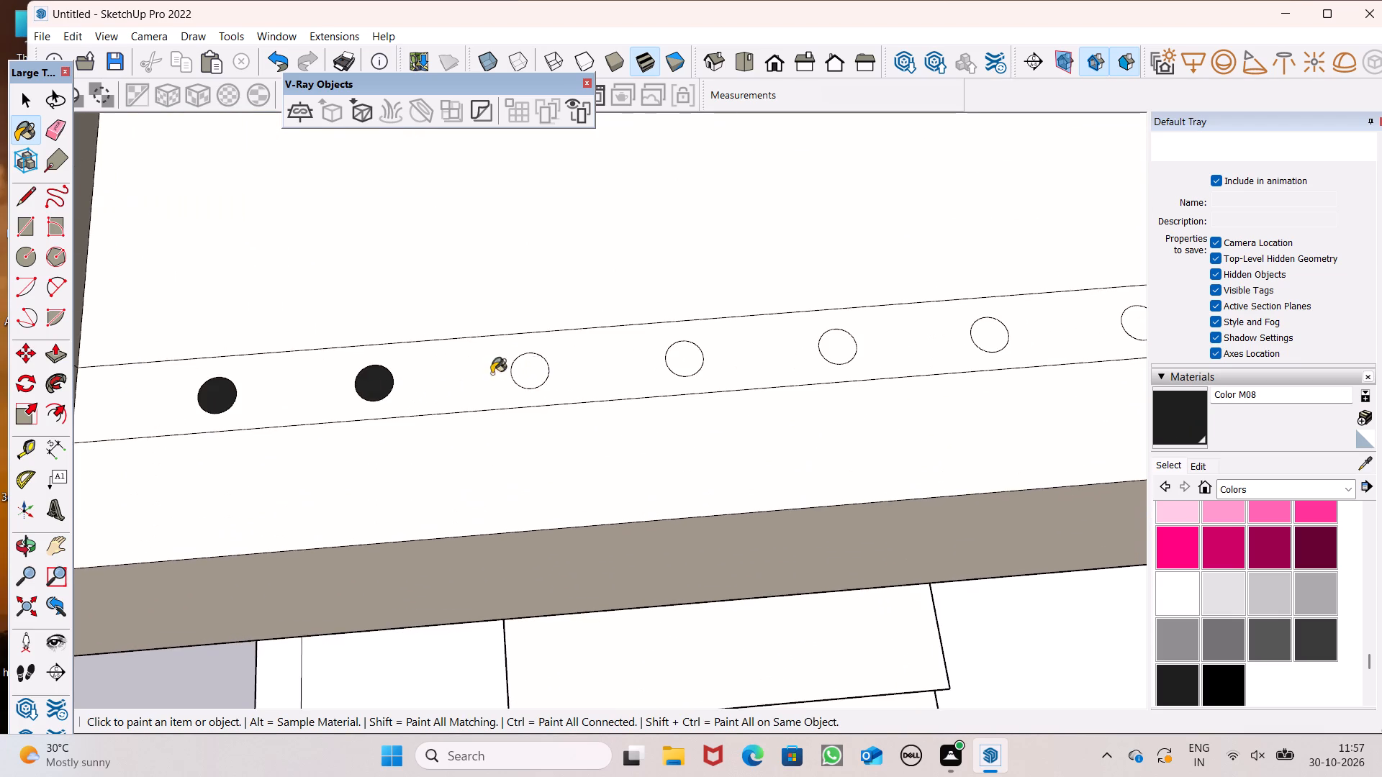
Paint the next six circles along the lower balcony's floor strip with Color M08.
{"action": "scroll", "coordinate": [384, 416], "scroll_direction": "down", "scroll_amount": 5}
{"action": "scroll", "coordinate": [555, 401], "scroll_direction": "up", "scroll_amount": 7}
{"action": "left_click_drag", "start_coordinate": [575, 366], "coordinate": [585, 365]}
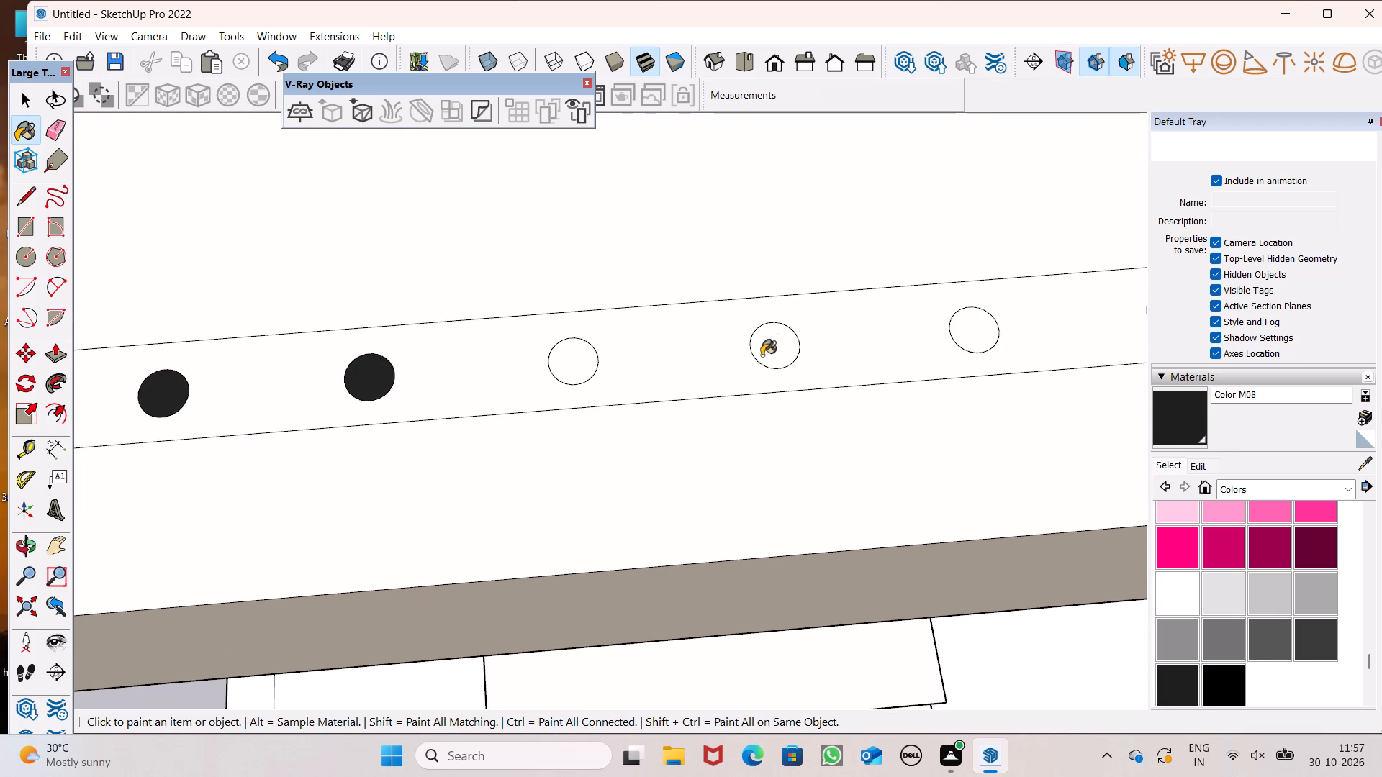
{"action": "left_click", "coordinate": [762, 355]}
{"action": "left_click", "coordinate": [965, 327]}
{"action": "scroll", "coordinate": [356, 375], "scroll_direction": "down", "scroll_amount": 9}
{"action": "scroll", "coordinate": [565, 385], "scroll_direction": "up", "scroll_amount": 6}
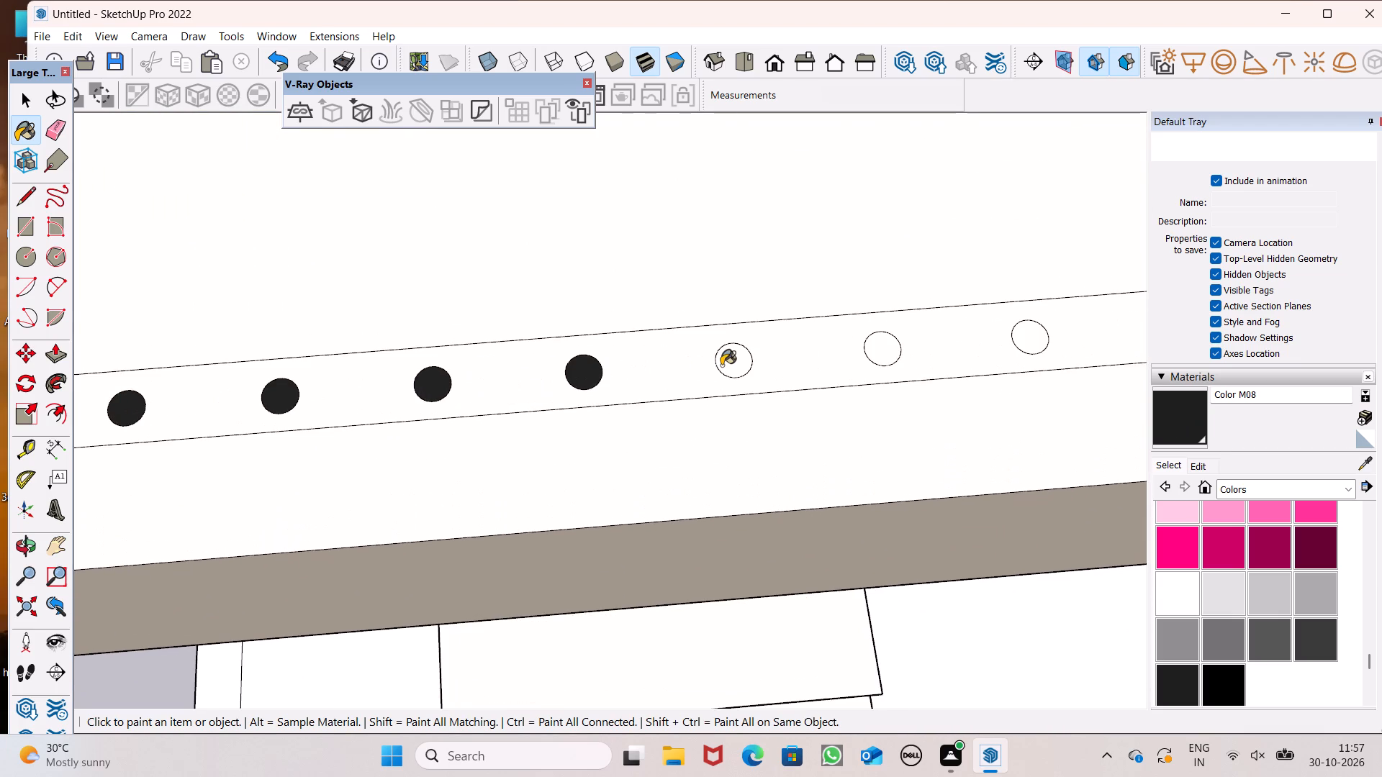
{"action": "left_click", "coordinate": [728, 360]}
{"action": "left_click", "coordinate": [895, 355]}
{"action": "left_click", "coordinate": [1063, 328]}
Paint the following five circles in the lower balcony's row with Color M08, including any skipped one.
{"action": "scroll", "coordinate": [805, 373], "scroll_direction": "down", "scroll_amount": 7}
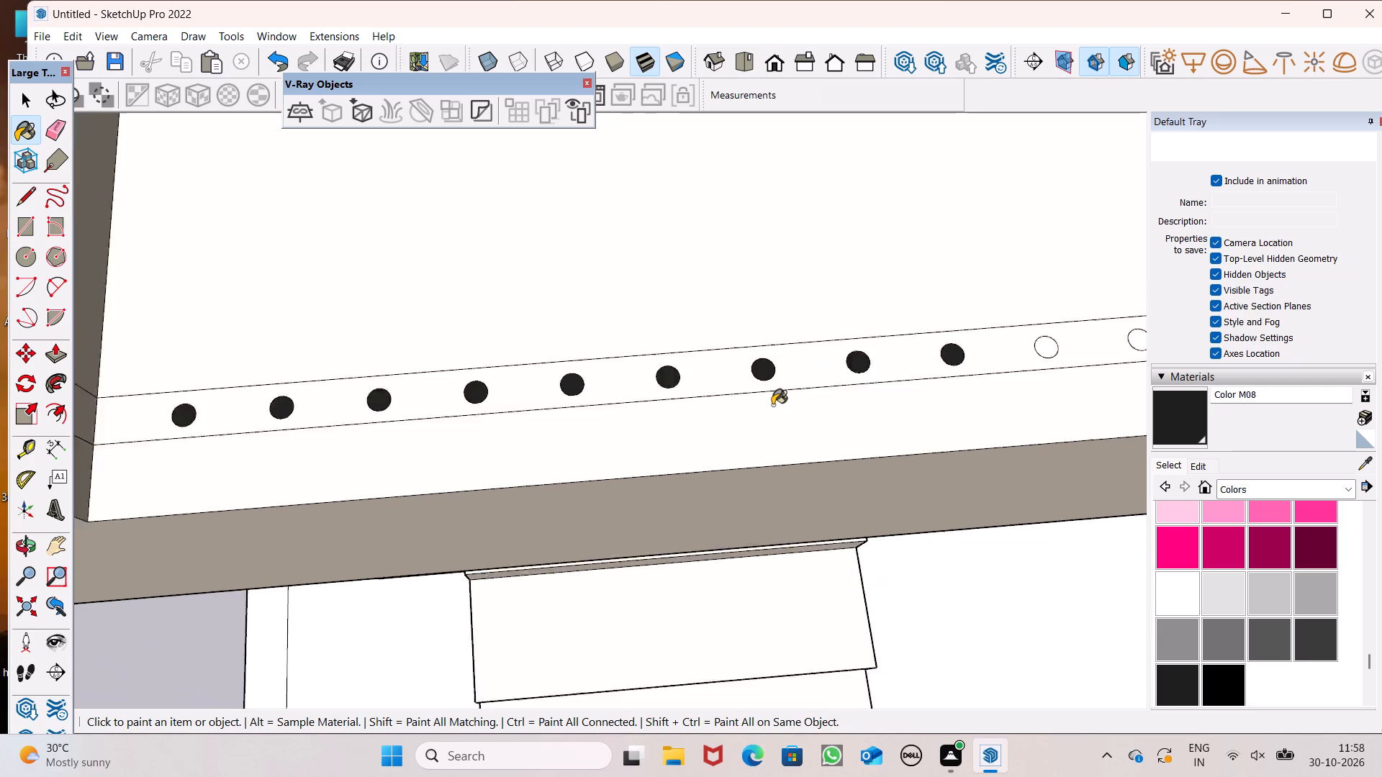
{"action": "scroll", "coordinate": [772, 405], "scroll_direction": "down", "scroll_amount": 2}
{"action": "scroll", "coordinate": [610, 486], "scroll_direction": "down", "scroll_amount": 9}
{"action": "scroll", "coordinate": [1046, 414], "scroll_direction": "up", "scroll_amount": 12}
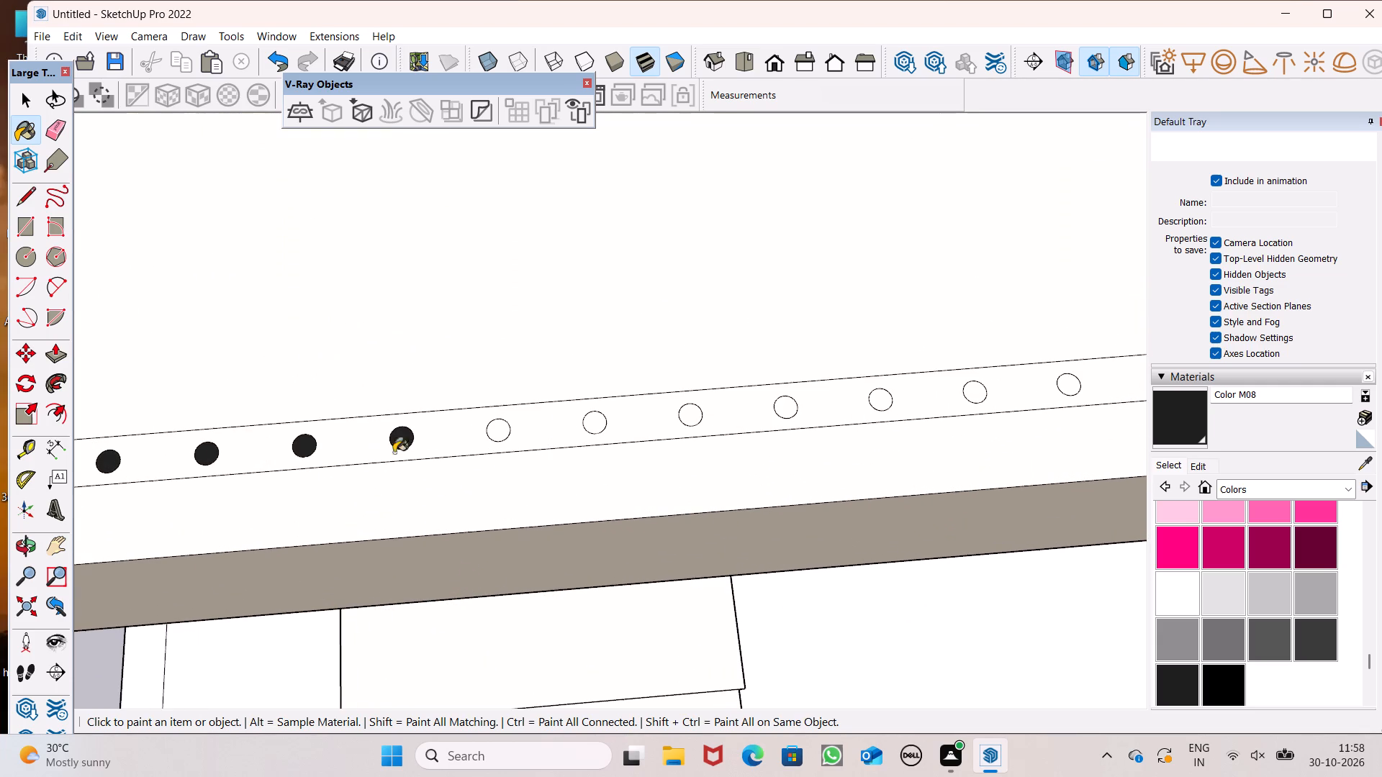
{"action": "left_click", "coordinate": [500, 434]}
{"action": "left_click", "coordinate": [592, 430]}
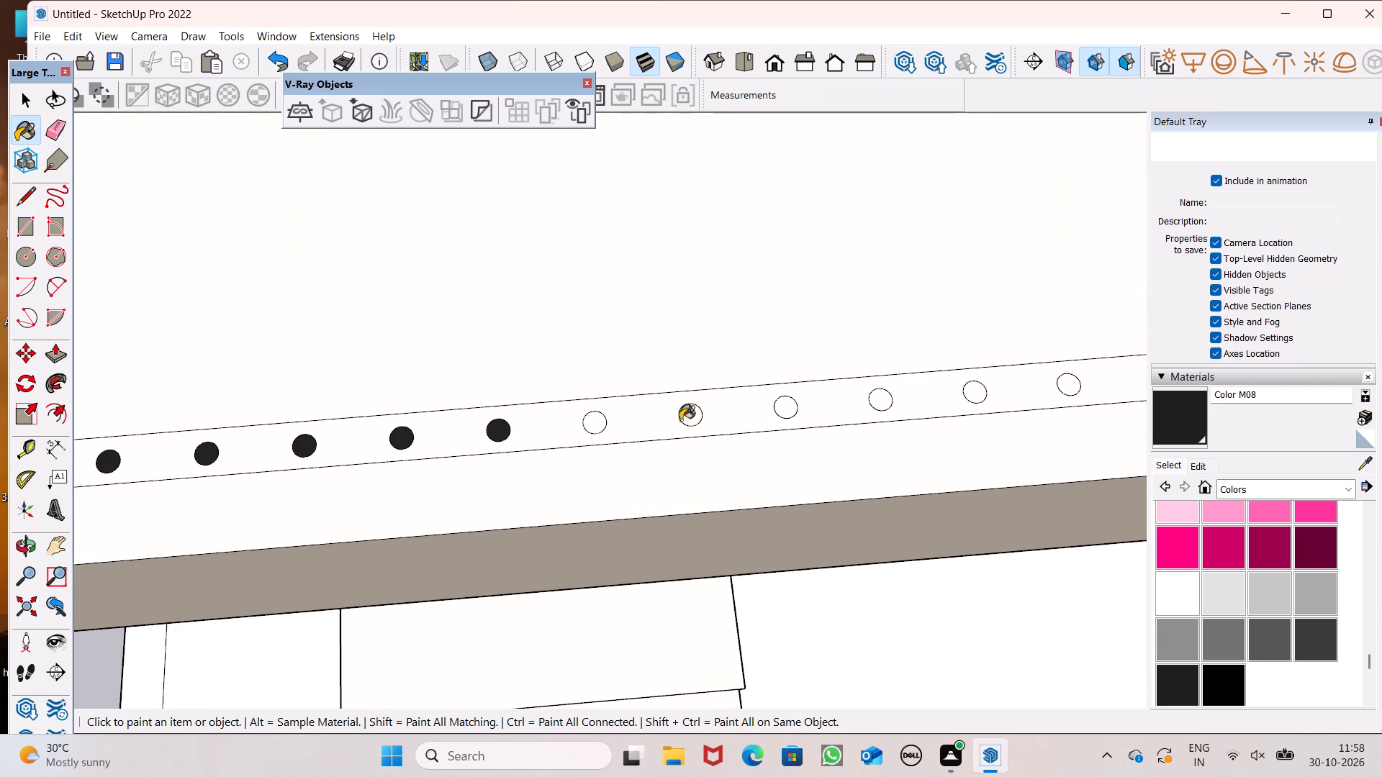
{"action": "left_click", "coordinate": [682, 422]}
{"action": "left_click", "coordinate": [786, 408]}
{"action": "left_click", "coordinate": [685, 408]}
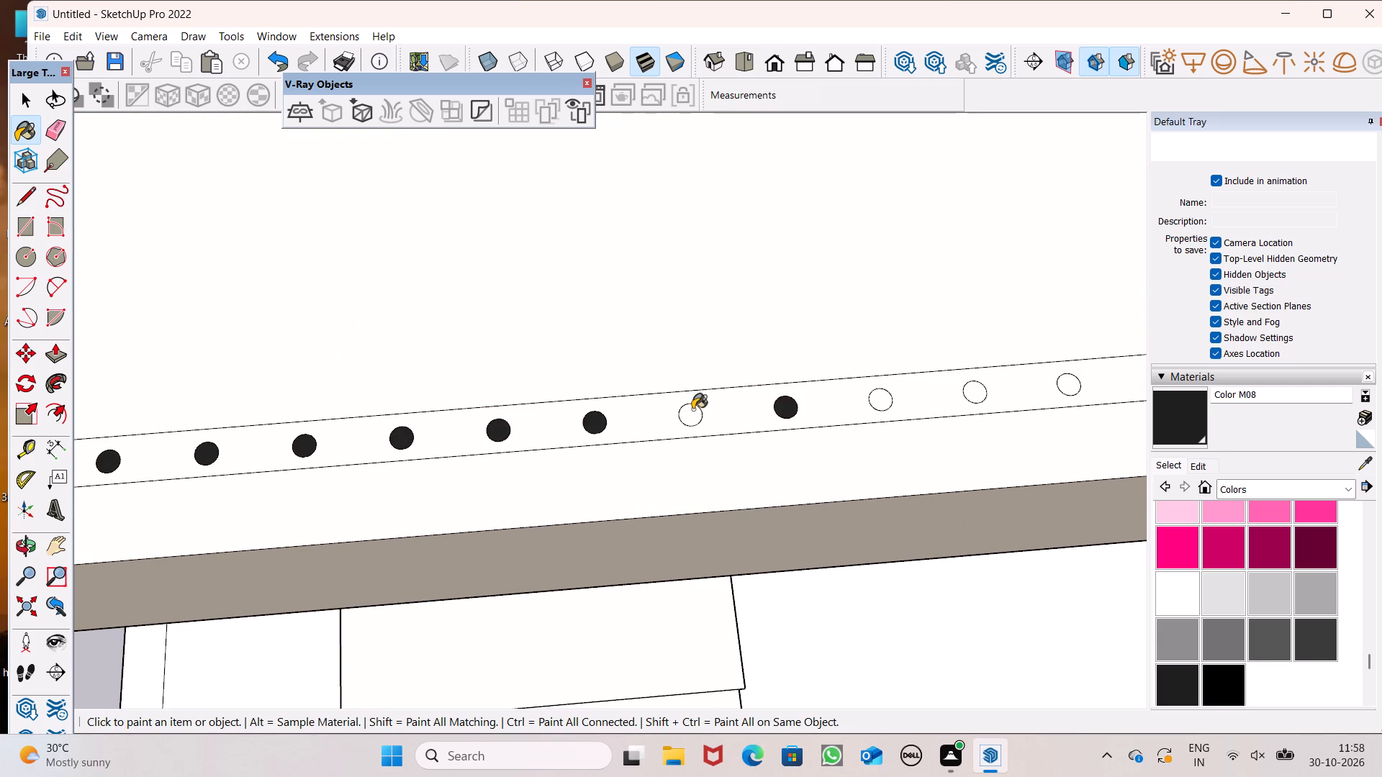
{"action": "scroll", "coordinate": [650, 454], "scroll_direction": "down", "scroll_amount": 7}
{"action": "scroll", "coordinate": [769, 412], "scroll_direction": "up", "scroll_amount": 6}
{"action": "left_click", "coordinate": [767, 433]}
Paint six more circles toward the middle of the lower balcony's floor strip with Color M08.
{"action": "scroll", "coordinate": [690, 456], "scroll_direction": "down", "scroll_amount": 5}
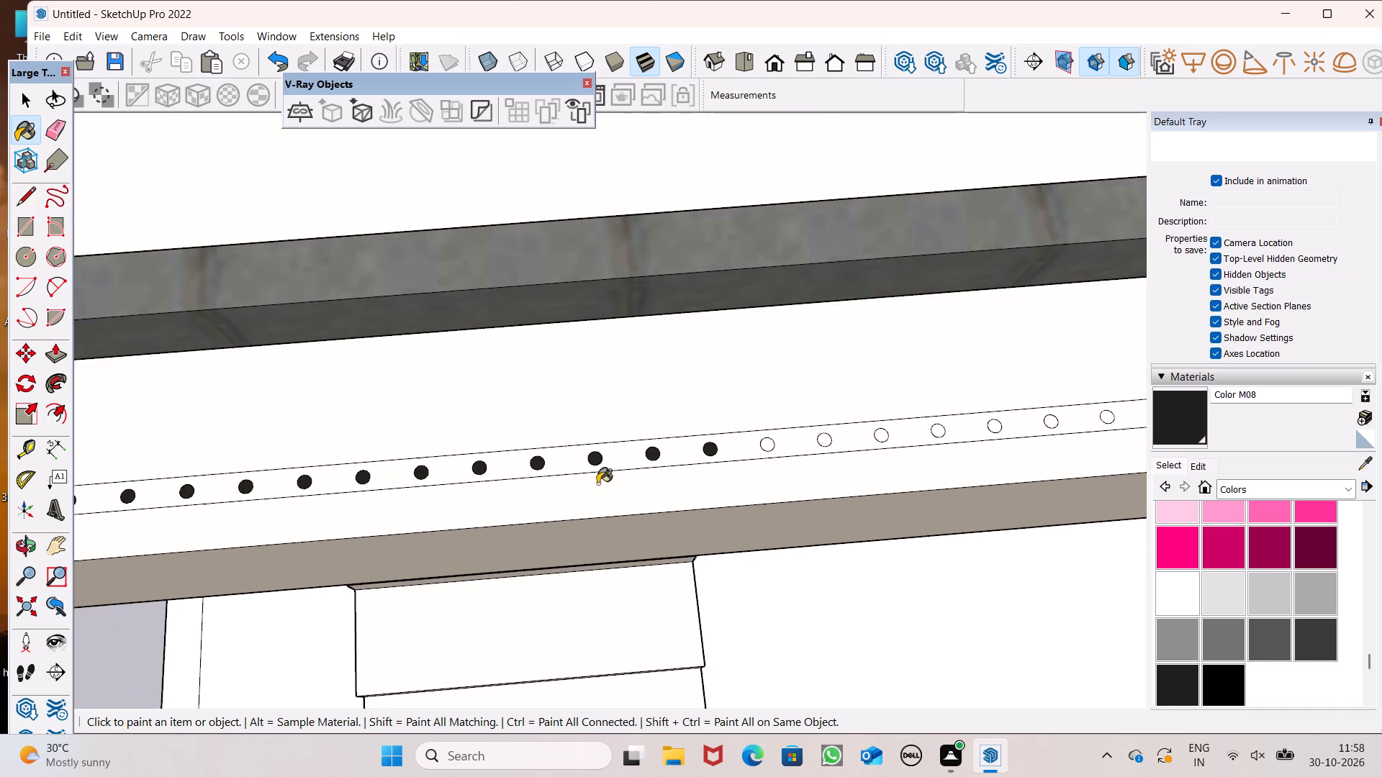
{"action": "scroll", "coordinate": [735, 448], "scroll_direction": "up", "scroll_amount": 9}
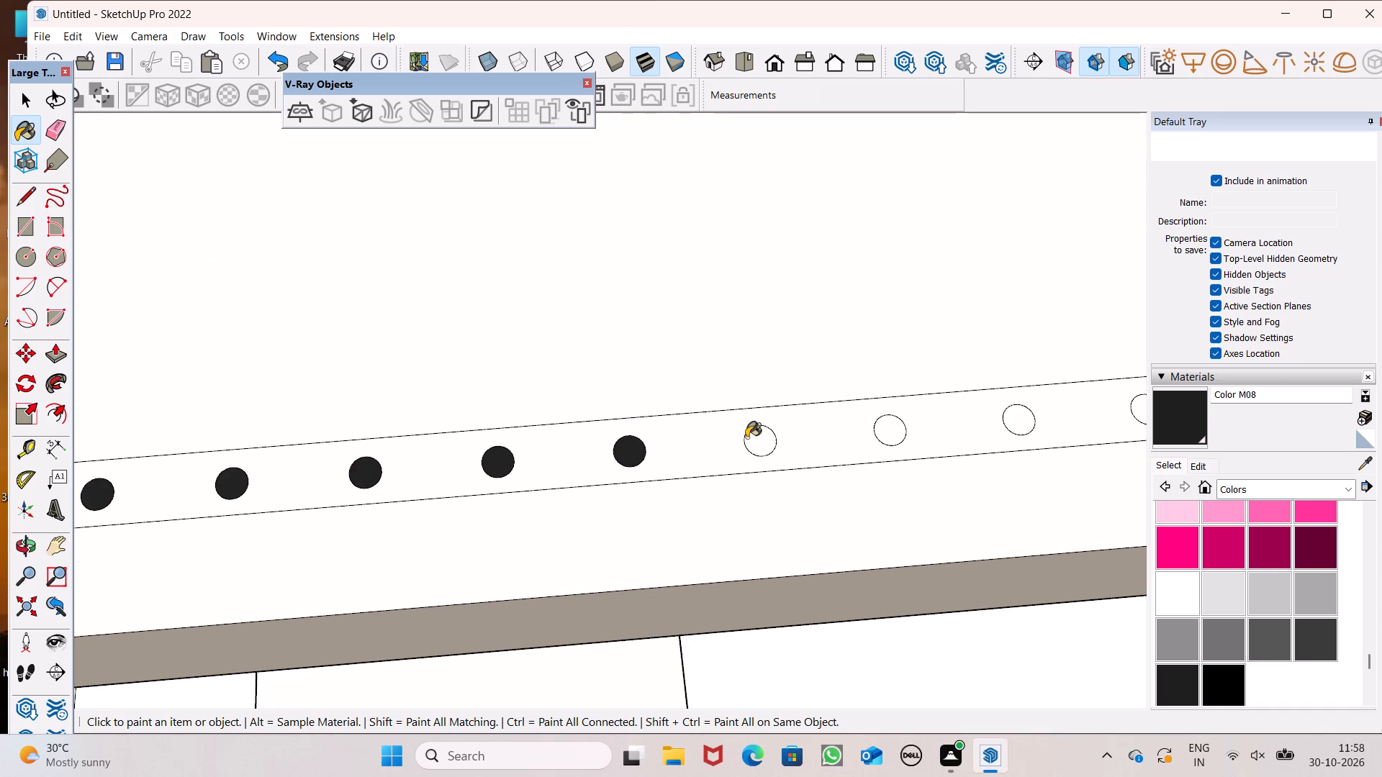
{"action": "left_click", "coordinate": [746, 437]}
{"action": "scroll", "coordinate": [723, 455], "scroll_direction": "down", "scroll_amount": 6}
{"action": "scroll", "coordinate": [875, 432], "scroll_direction": "up", "scroll_amount": 4}
{"action": "left_click", "coordinate": [807, 444]}
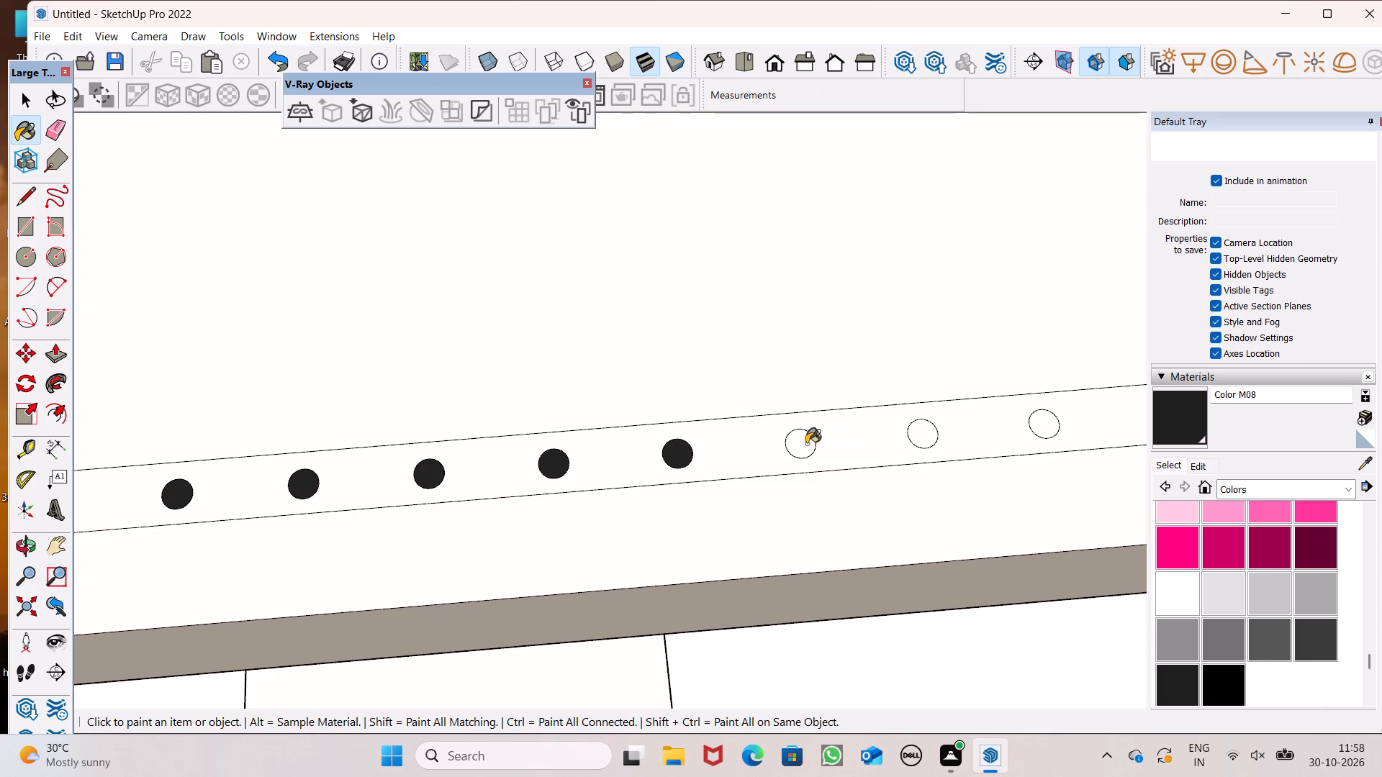
{"action": "left_click", "coordinate": [929, 438]}
{"action": "scroll", "coordinate": [787, 417], "scroll_direction": "down", "scroll_amount": 6}
{"action": "scroll", "coordinate": [948, 420], "scroll_direction": "up", "scroll_amount": 4}
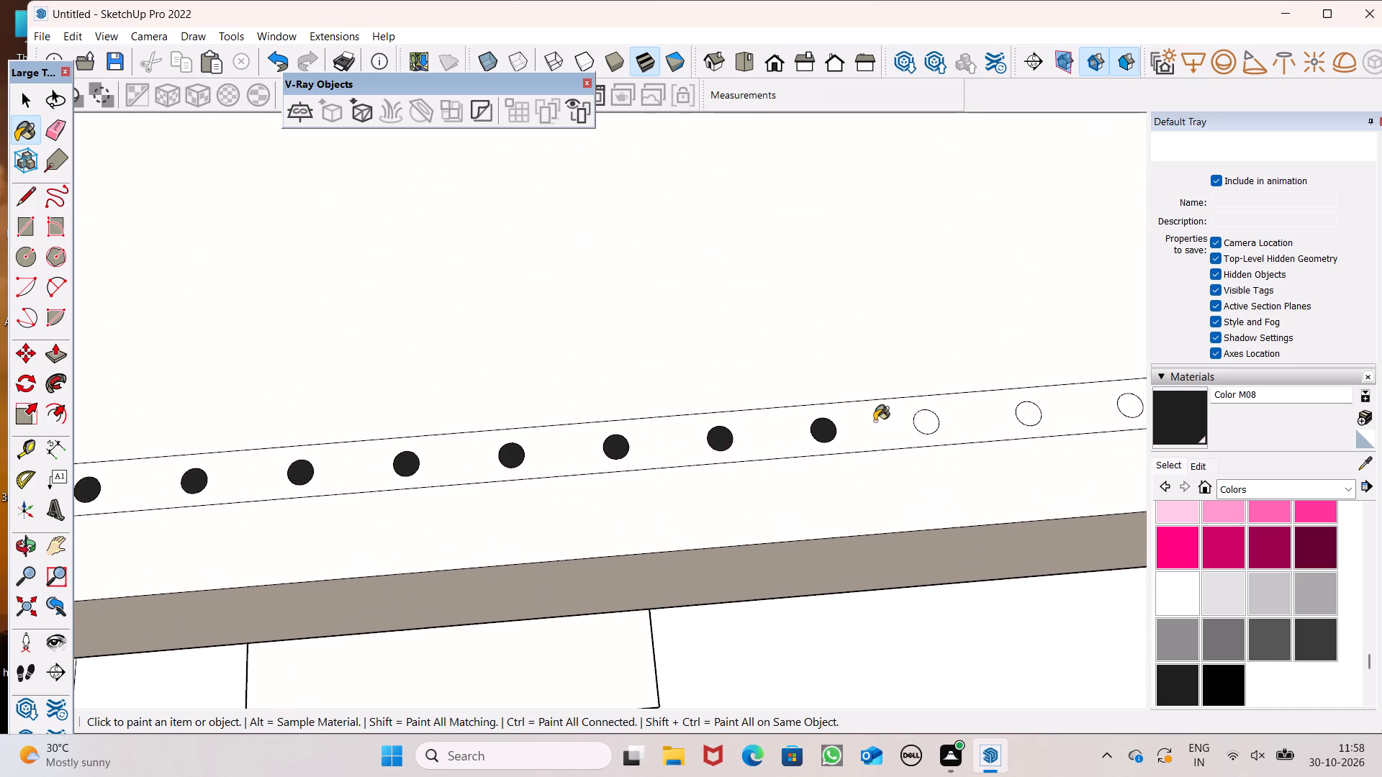
{"action": "left_click", "coordinate": [934, 421]}
{"action": "left_click", "coordinate": [1033, 414]}
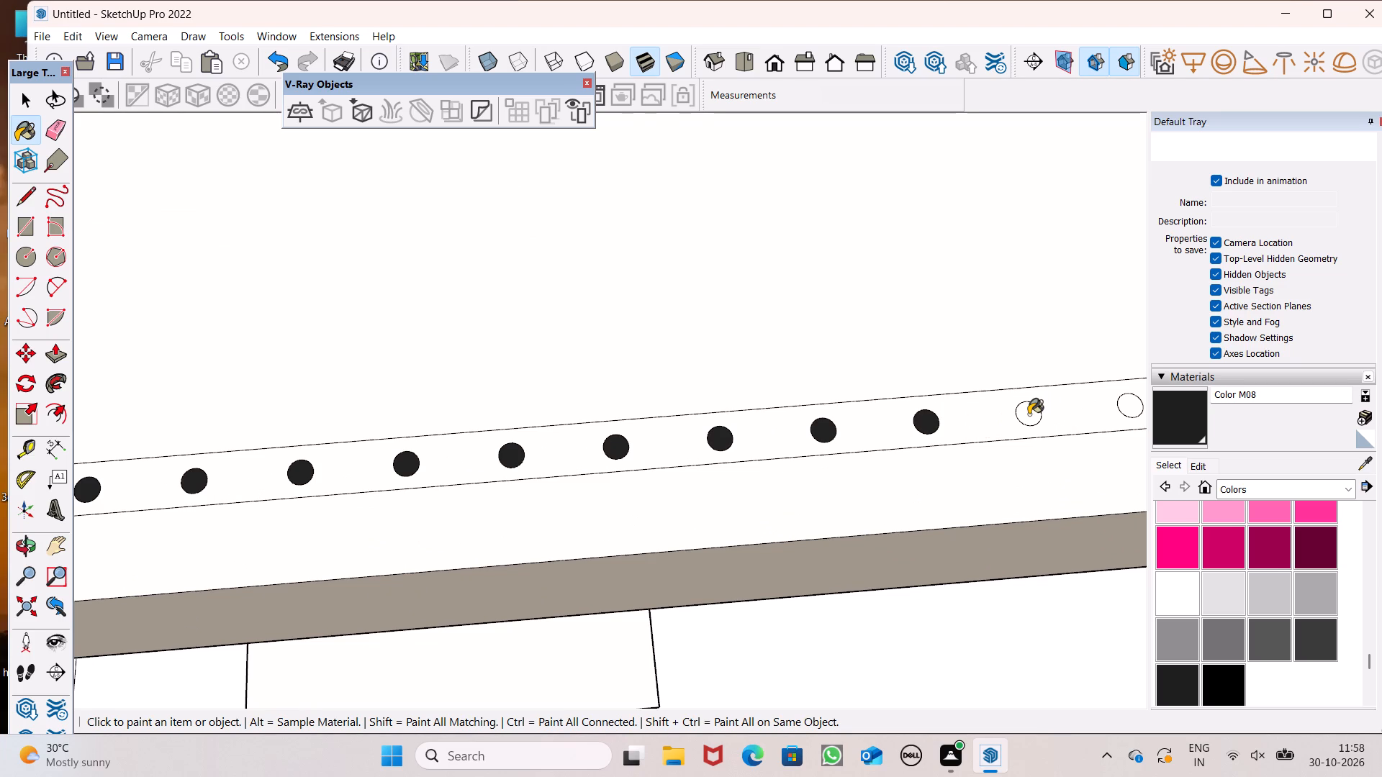
{"action": "scroll", "coordinate": [840, 418], "scroll_direction": "down", "scroll_amount": 6}
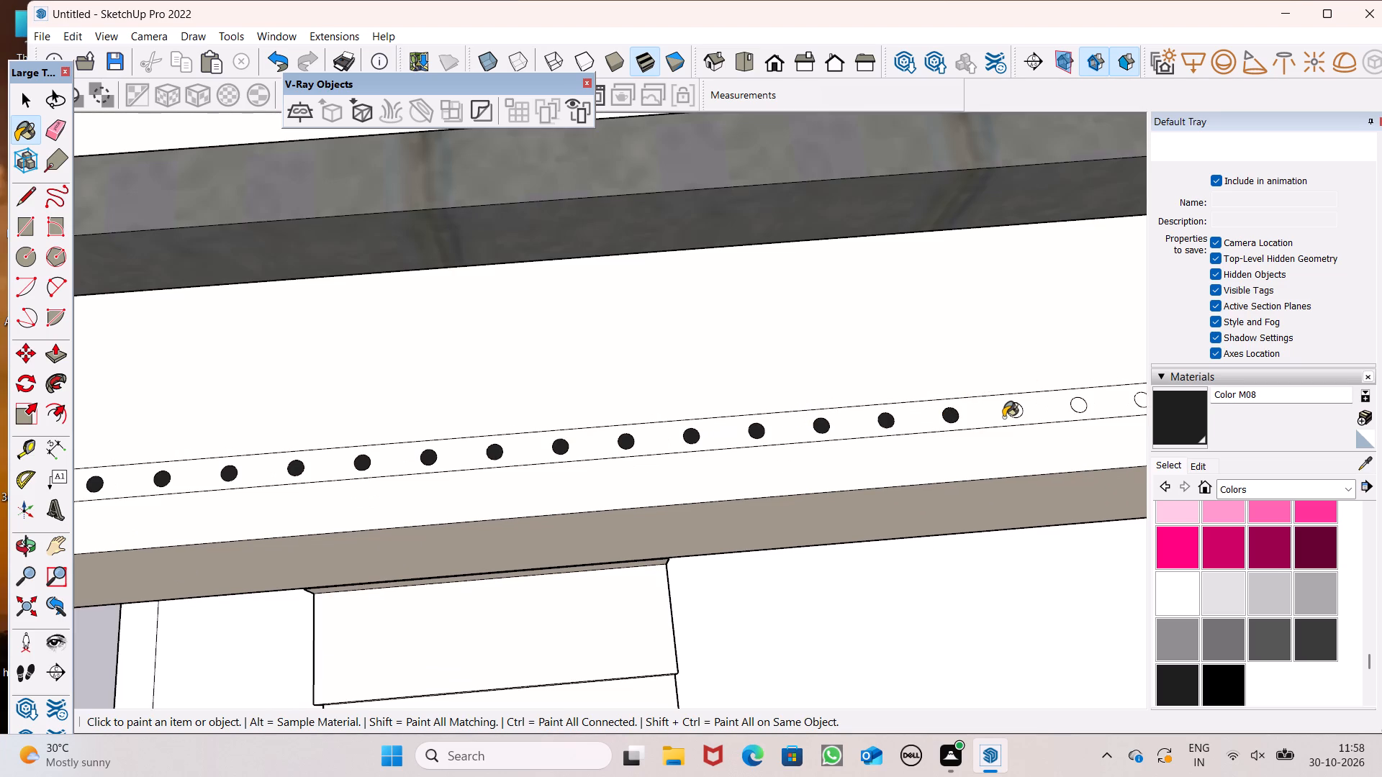
{"action": "left_click", "coordinate": [998, 412]}
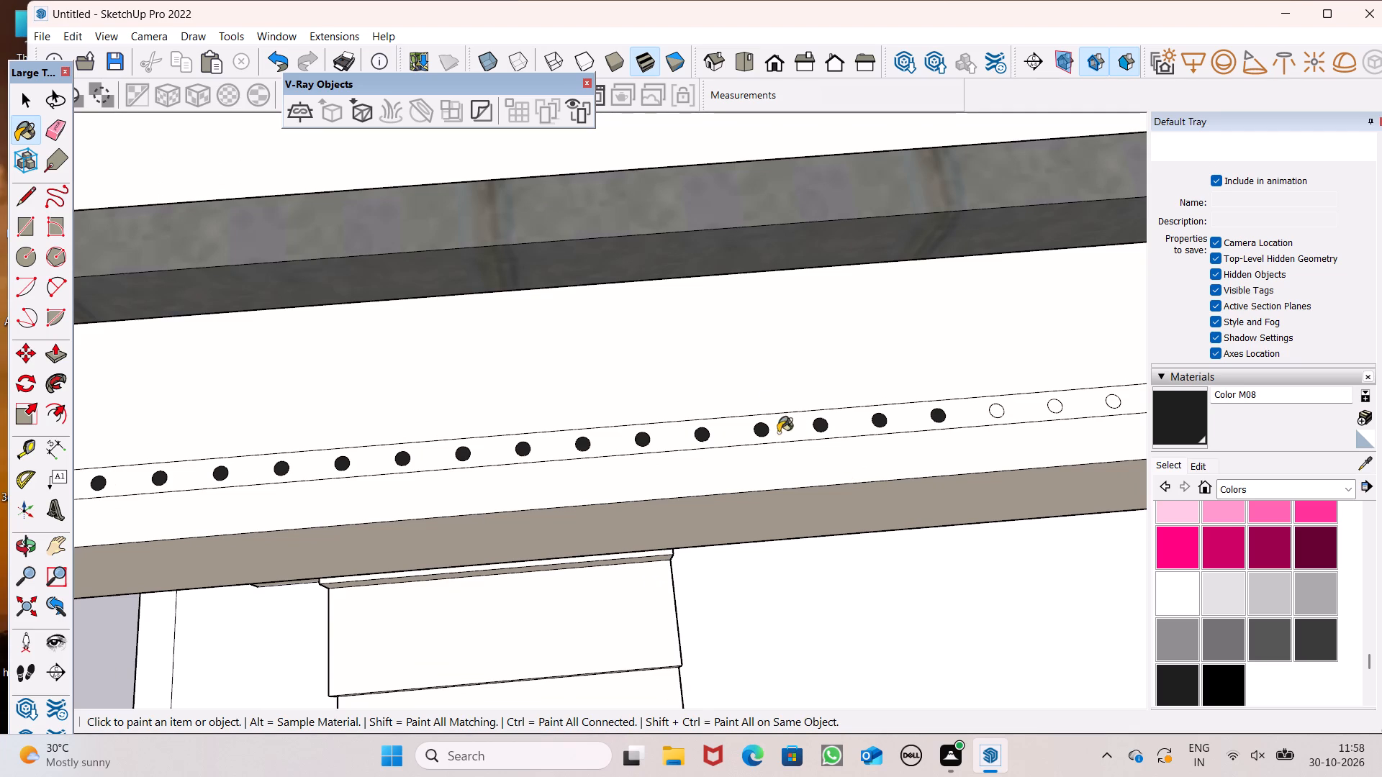
Paint the next four unpainted circles past the middle of the lower balcony's floor strip with Color M08.
{"action": "scroll", "coordinate": [763, 412], "scroll_direction": "down", "scroll_amount": 6}
{"action": "scroll", "coordinate": [353, 453], "scroll_direction": "down", "scroll_amount": 6}
{"action": "scroll", "coordinate": [389, 514], "scroll_direction": "down", "scroll_amount": 3}
{"action": "scroll", "coordinate": [564, 488], "scroll_direction": "up", "scroll_amount": 5}
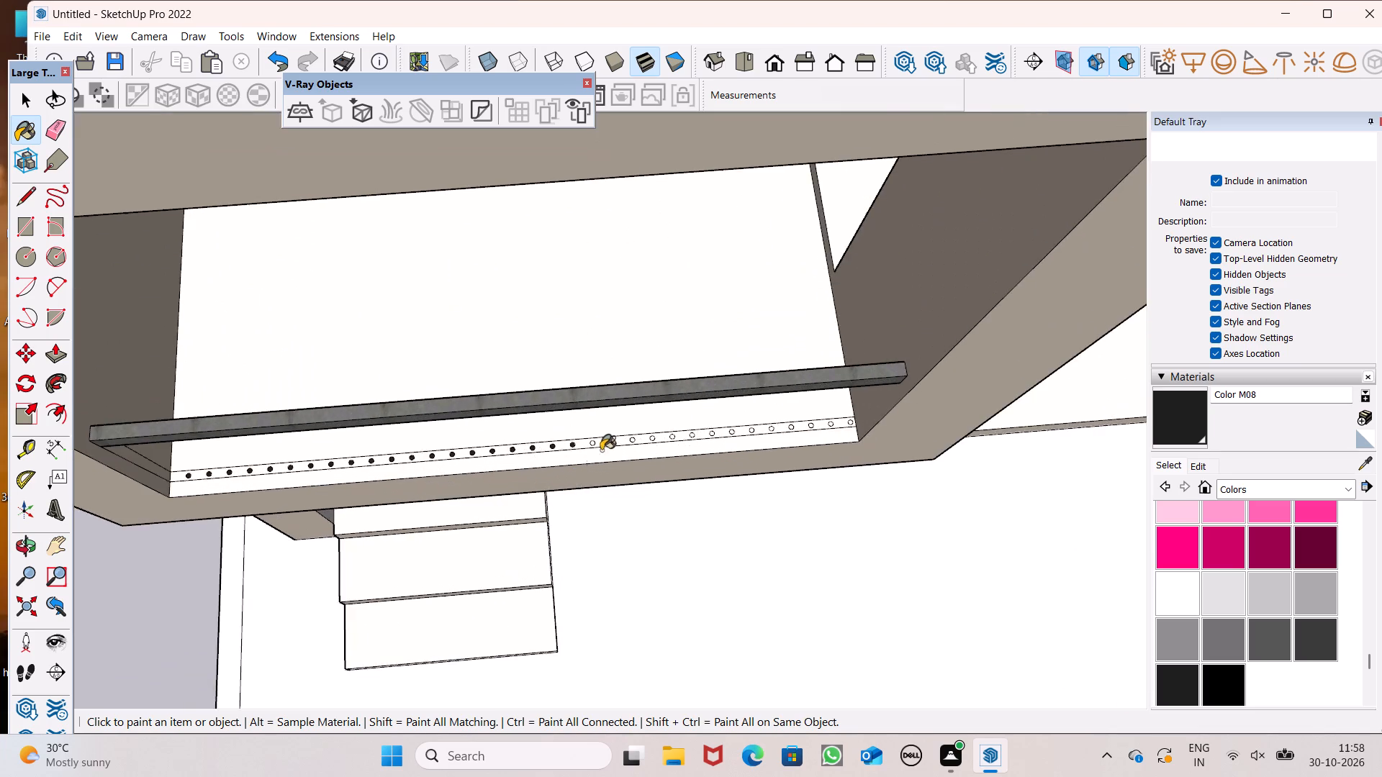
{"action": "scroll", "coordinate": [607, 442], "scroll_direction": "up", "scroll_amount": 16}
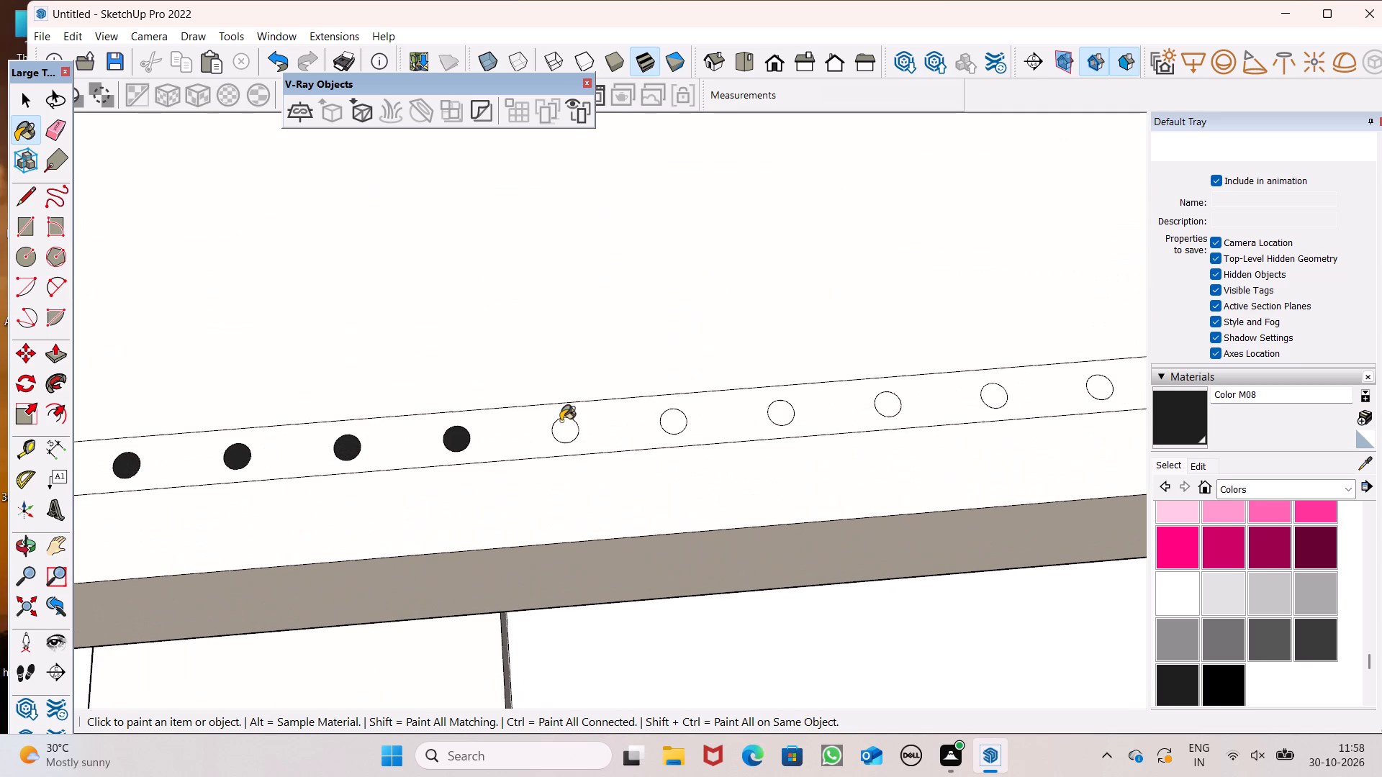
{"action": "left_click", "coordinate": [561, 428]}
{"action": "left_click", "coordinate": [680, 430]}
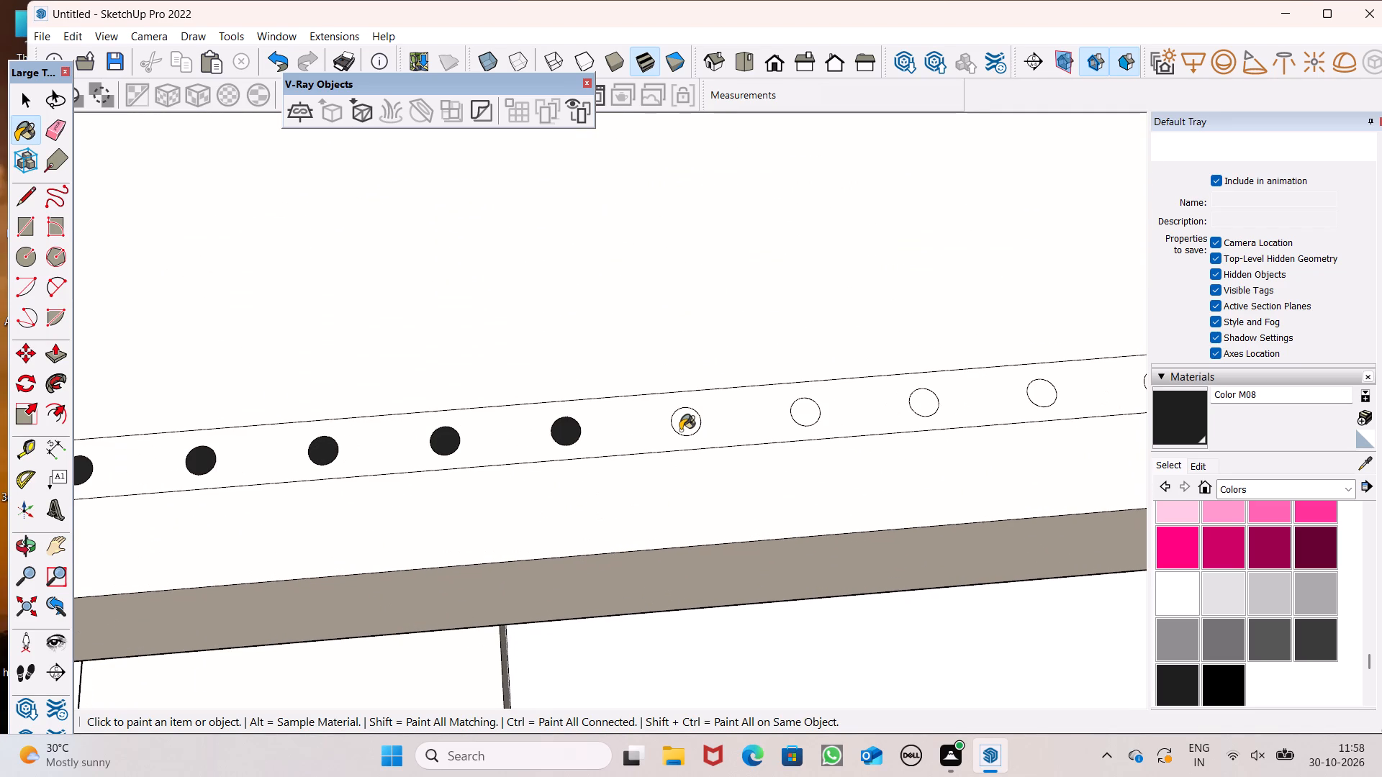
{"action": "scroll", "coordinate": [495, 430], "scroll_direction": "down", "scroll_amount": 6}
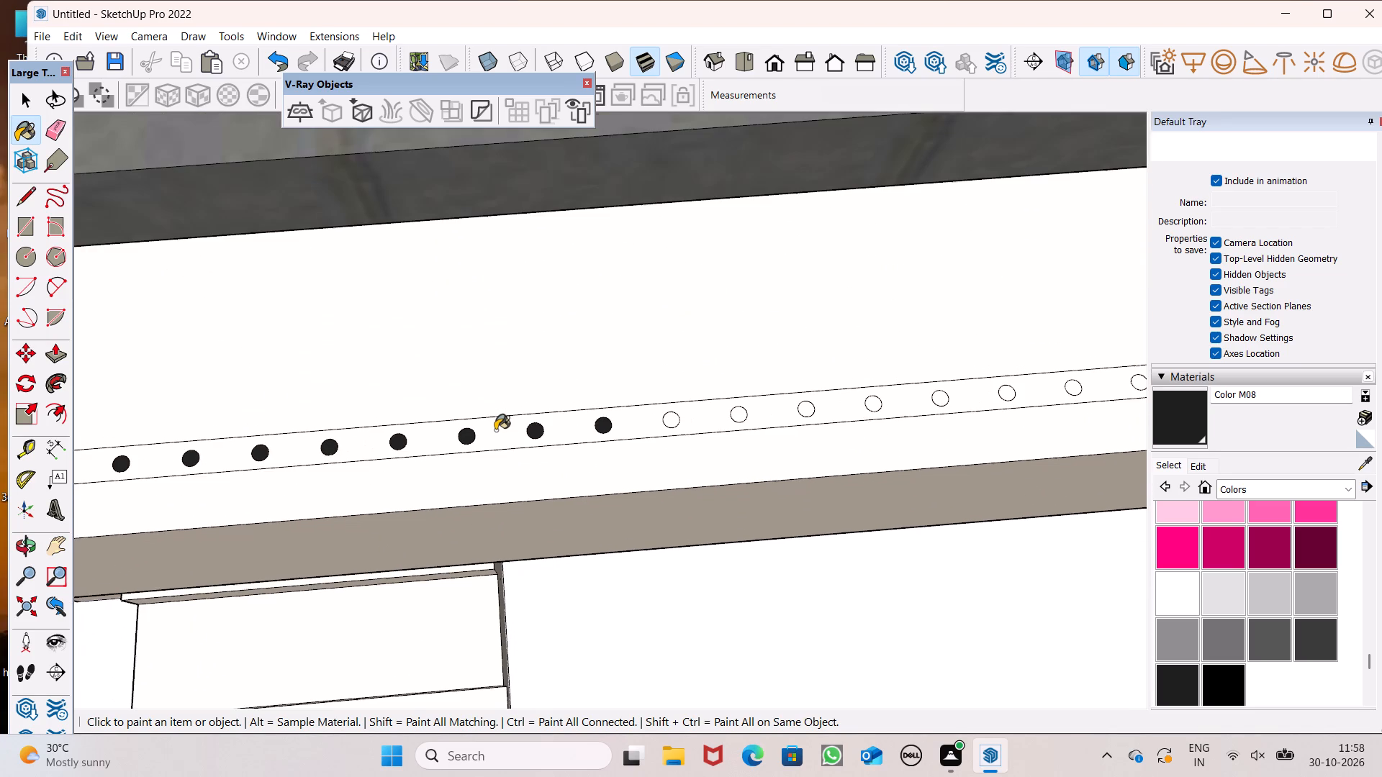
{"action": "scroll", "coordinate": [495, 431], "scroll_direction": "down", "scroll_amount": 5}
{"action": "scroll", "coordinate": [545, 431], "scroll_direction": "up", "scroll_amount": 7}
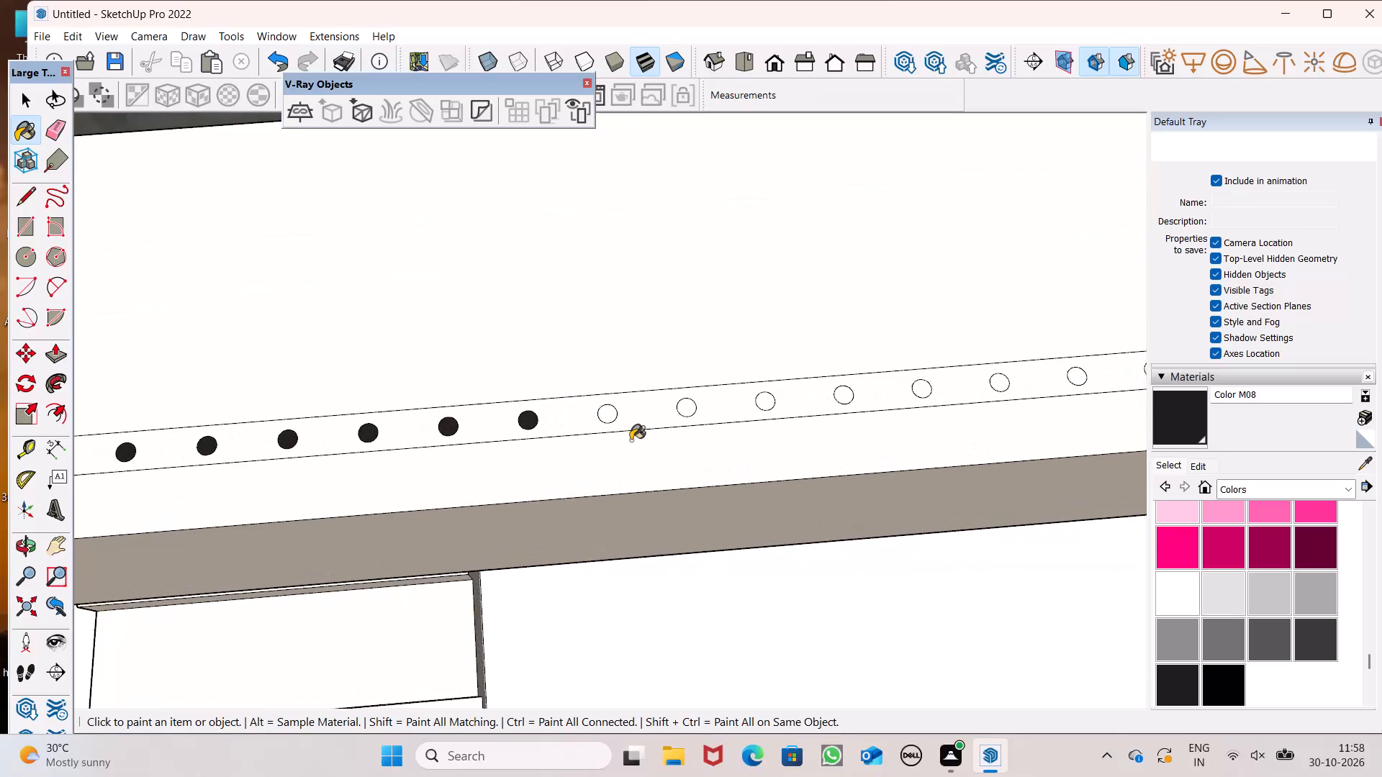
{"action": "scroll", "coordinate": [615, 407], "scroll_direction": "up", "scroll_amount": 6}
{"action": "left_click", "coordinate": [597, 416]}
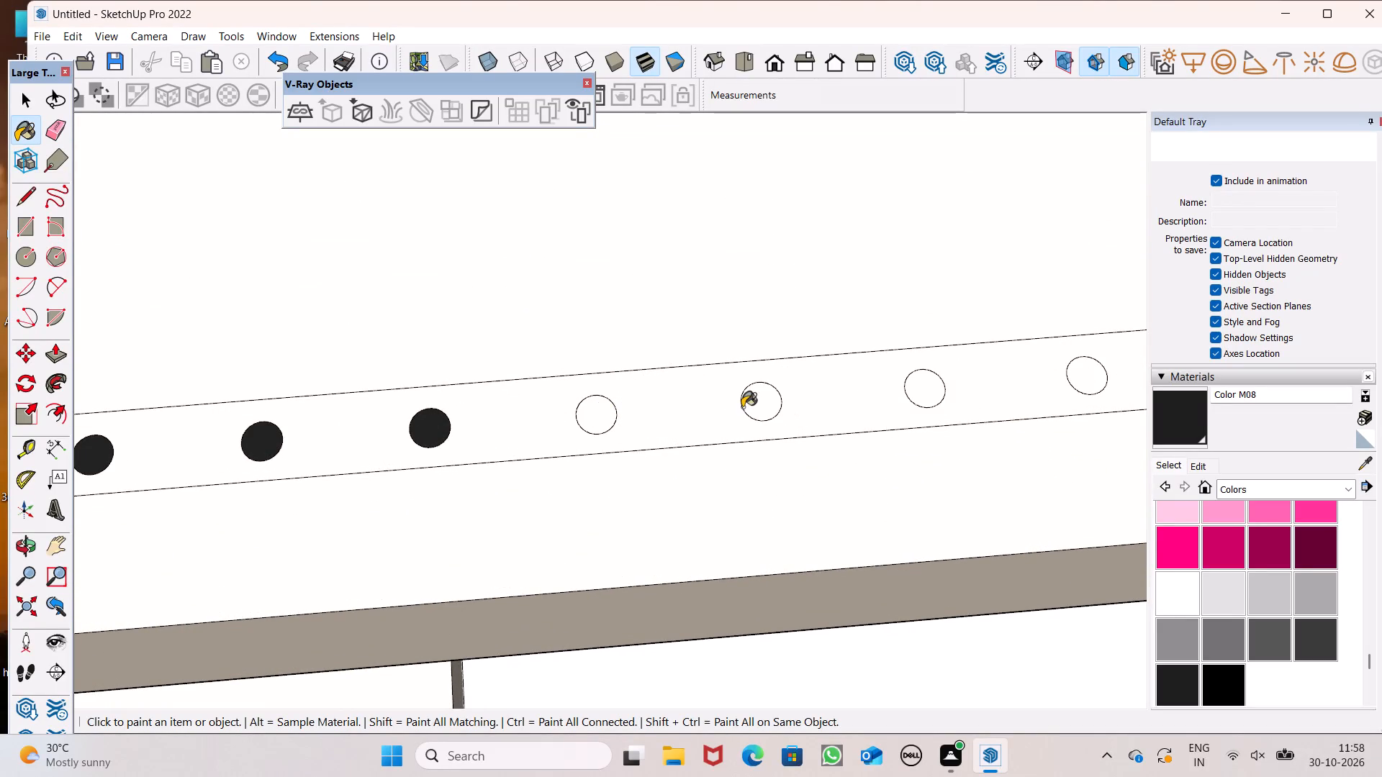
{"action": "left_click", "coordinate": [742, 406]}
Paint three more circles along the lower balcony's floor strip with Color M08.
{"action": "scroll", "coordinate": [580, 466], "scroll_direction": "down", "scroll_amount": 8}
{"action": "scroll", "coordinate": [658, 437], "scroll_direction": "up", "scroll_amount": 4}
{"action": "left_click", "coordinate": [662, 438]}
{"action": "scroll", "coordinate": [664, 438], "scroll_direction": "up", "scroll_amount": 4}
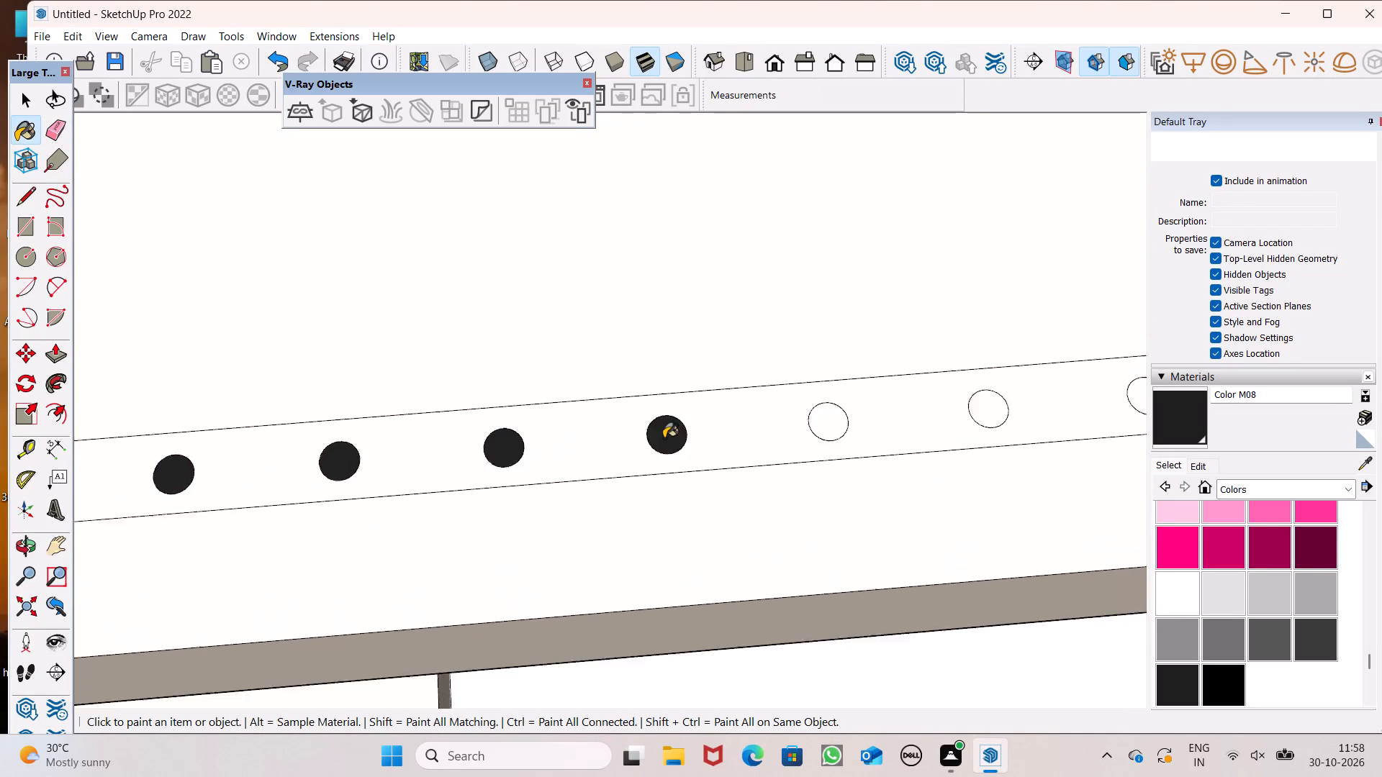
{"action": "scroll", "coordinate": [664, 438], "scroll_direction": "up", "scroll_amount": 1}
{"action": "left_click_drag", "start_coordinate": [883, 422], "coordinate": [872, 423]}
{"action": "scroll", "coordinate": [682, 460], "scroll_direction": "down", "scroll_amount": 7}
{"action": "scroll", "coordinate": [599, 517], "scroll_direction": "down", "scroll_amount": 6}
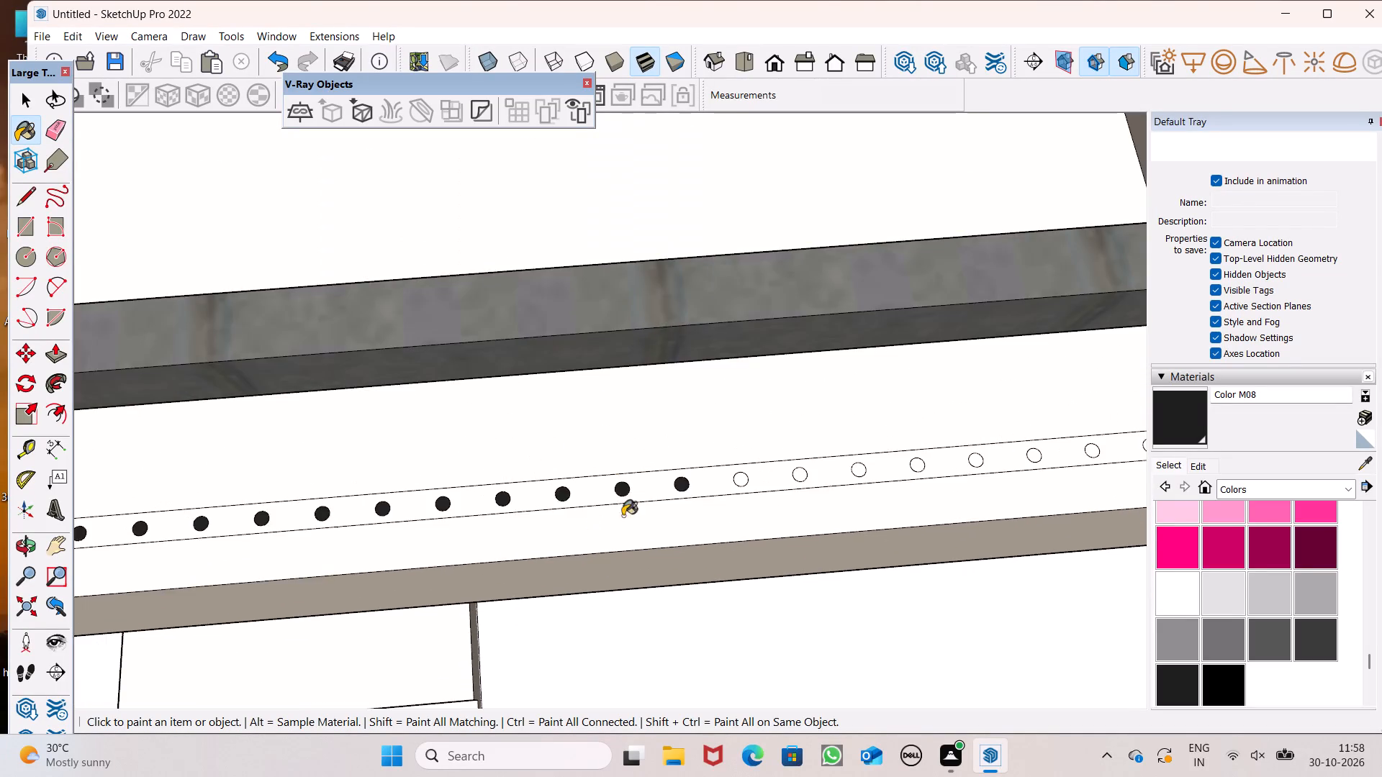
{"action": "scroll", "coordinate": [789, 475], "scroll_direction": "up", "scroll_amount": 6}
{"action": "left_click", "coordinate": [708, 484]}
Paint the following four circles in the lower balcony's row with Color M08.
{"action": "scroll", "coordinate": [381, 460], "scroll_direction": "down", "scroll_amount": 7}
{"action": "scroll", "coordinate": [621, 465], "scroll_direction": "up", "scroll_amount": 6}
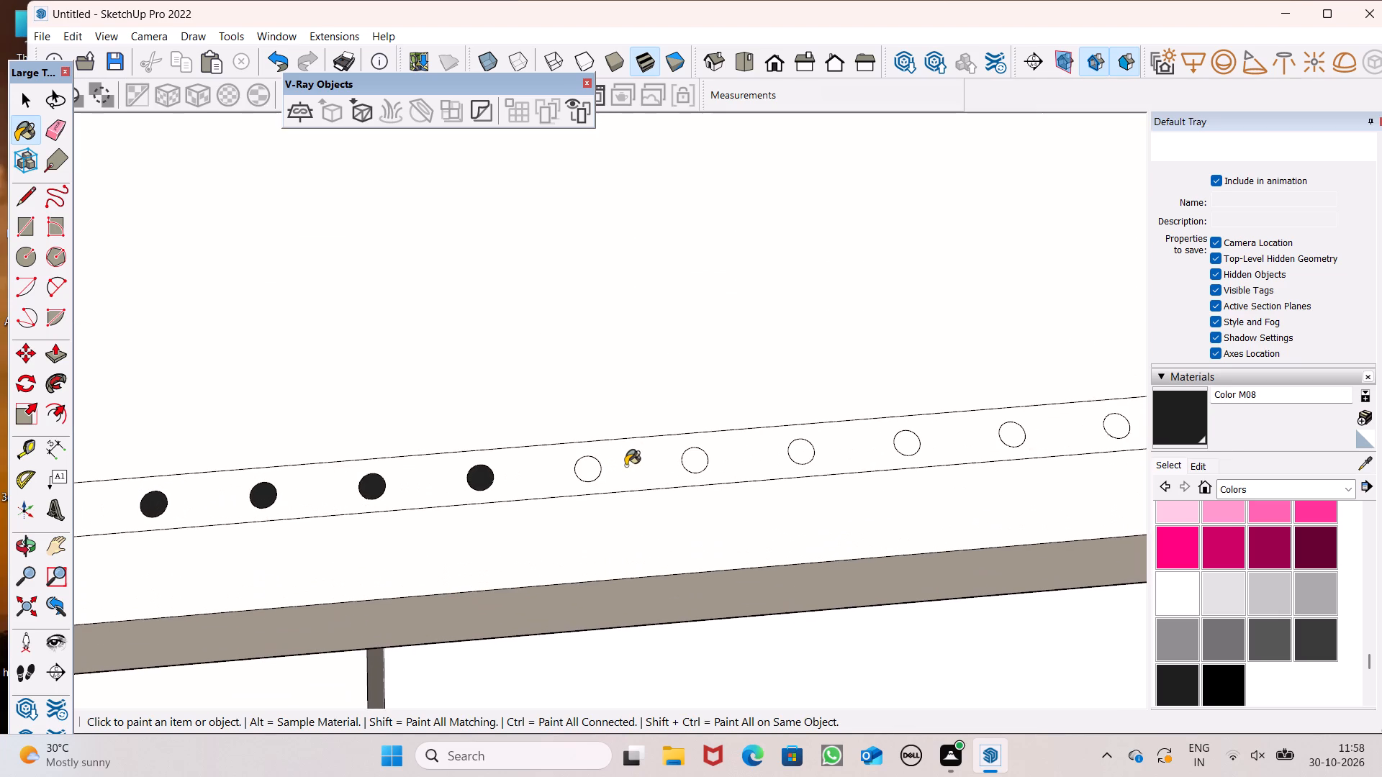
{"action": "left_click", "coordinate": [589, 468]}
{"action": "left_click", "coordinate": [696, 463]}
{"action": "left_click", "coordinate": [803, 448]}
{"action": "left_click", "coordinate": [909, 445]}
Paint the last four circles at the far end of the lower balcony's floor strip with Color M08.
{"action": "scroll", "coordinate": [736, 430], "scroll_direction": "down", "scroll_amount": 3}
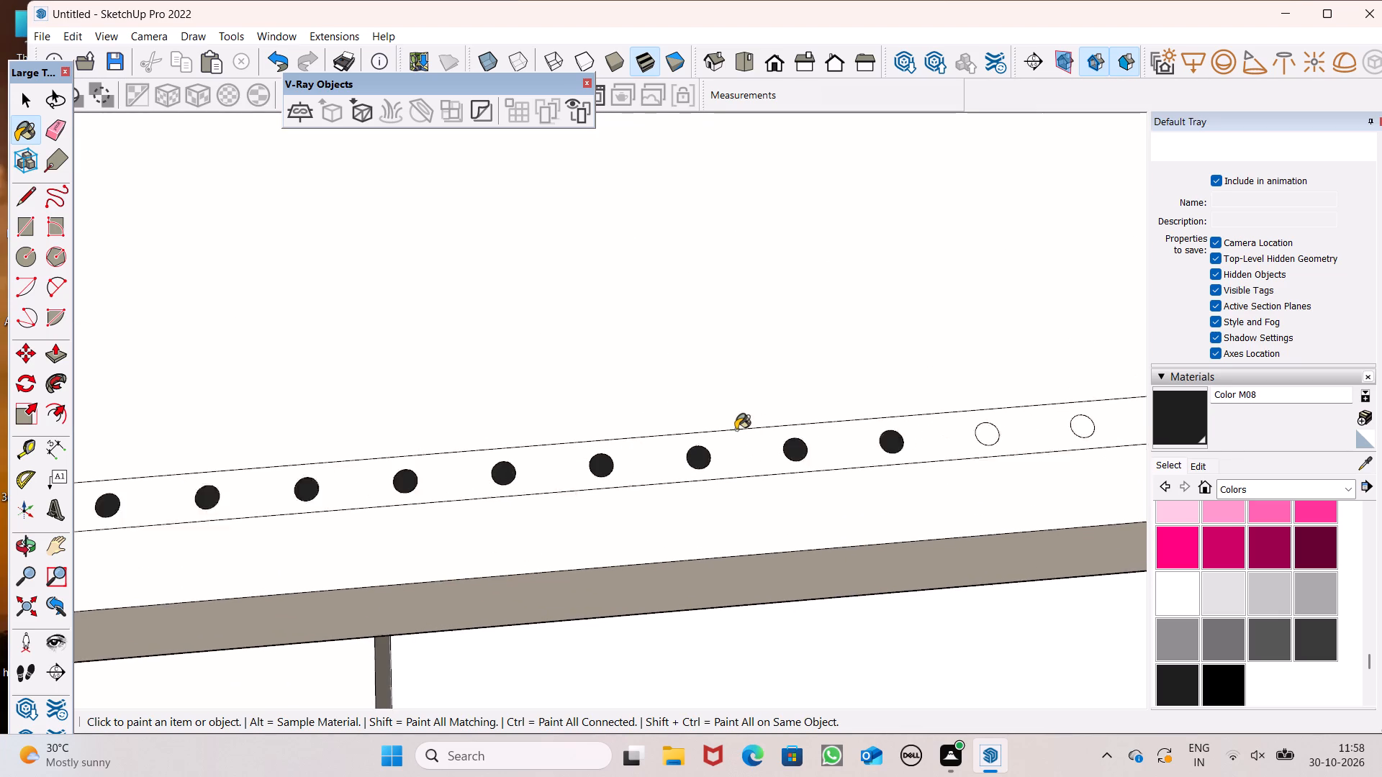
{"action": "scroll", "coordinate": [736, 430], "scroll_direction": "down", "scroll_amount": 3}
{"action": "scroll", "coordinate": [1039, 441], "scroll_direction": "up", "scroll_amount": 4}
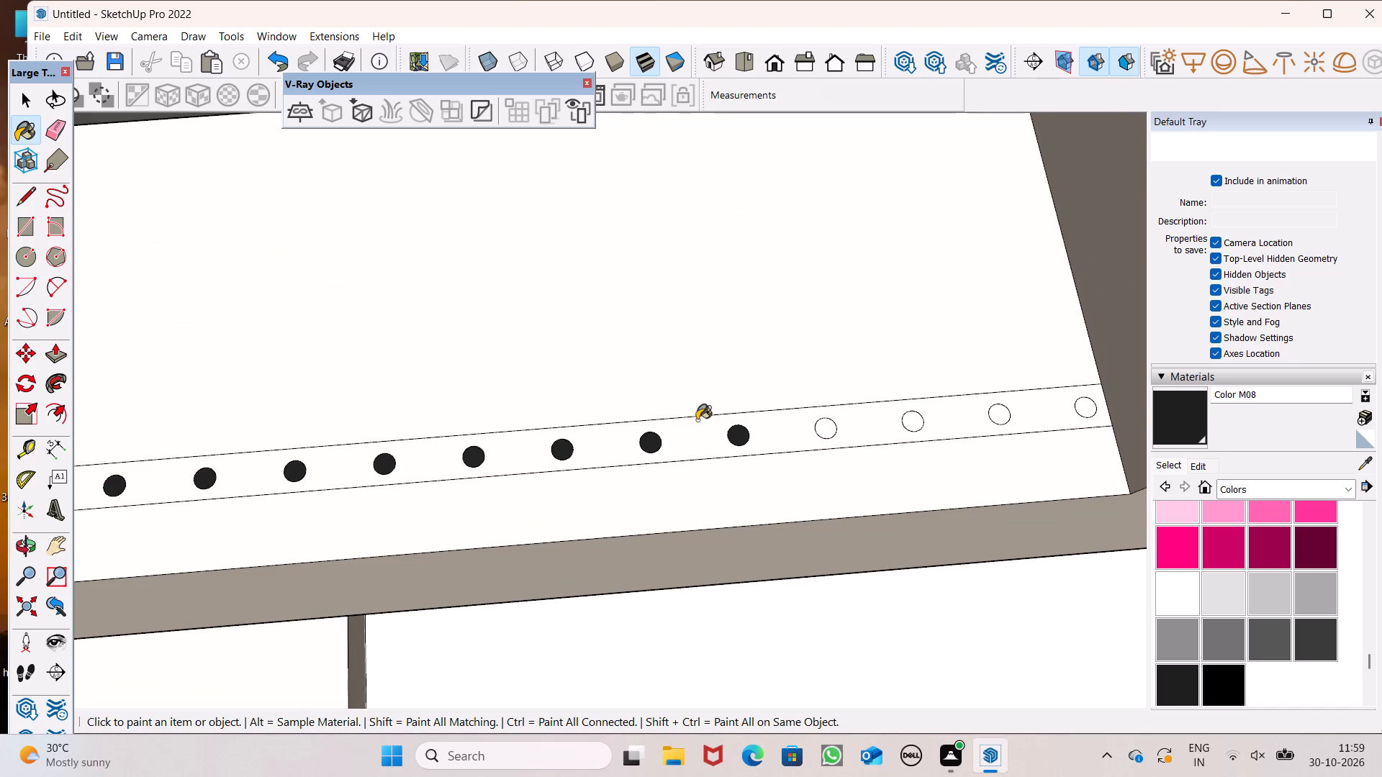
{"action": "scroll", "coordinate": [697, 420], "scroll_direction": "up", "scroll_amount": 6}
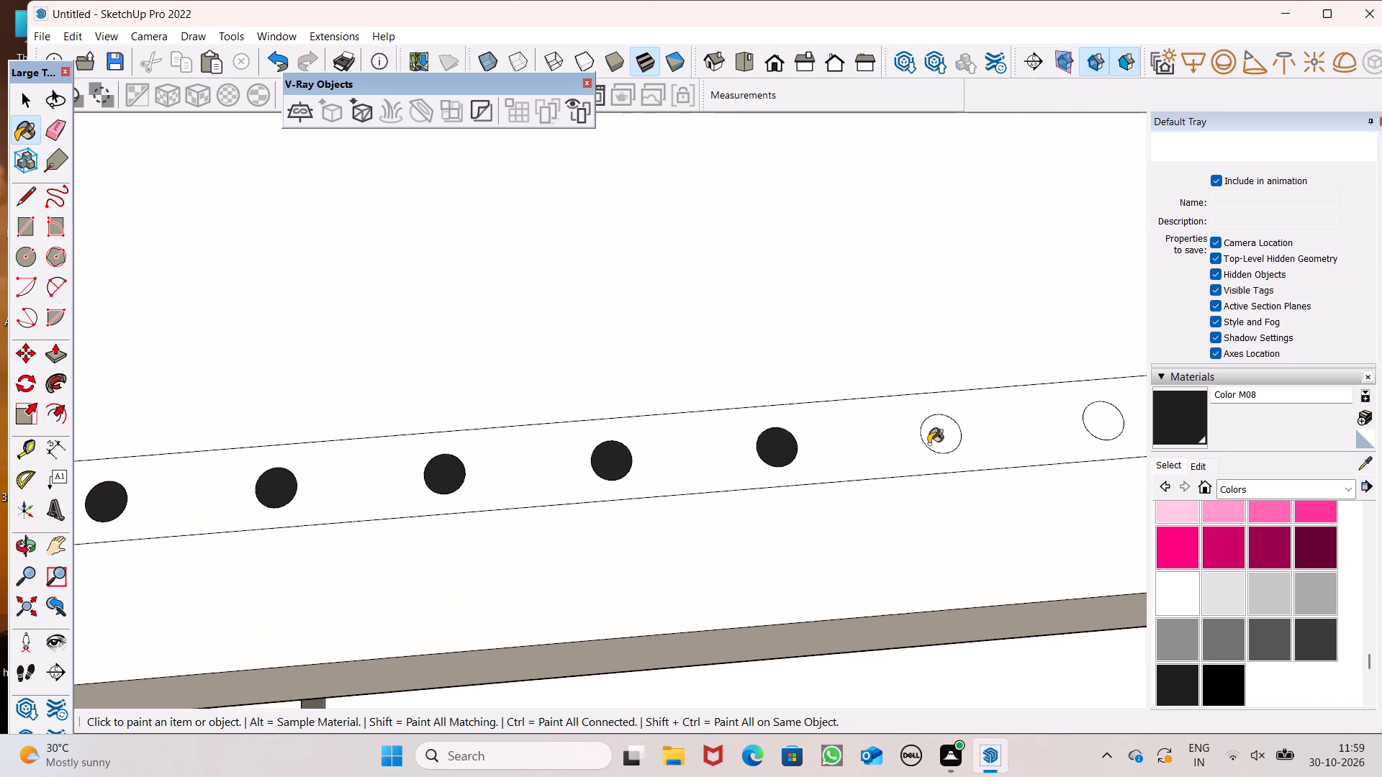
{"action": "left_click", "coordinate": [929, 444]}
{"action": "scroll", "coordinate": [931, 442], "scroll_direction": "down", "scroll_amount": 10}
{"action": "scroll", "coordinate": [1034, 468], "scroll_direction": "down", "scroll_amount": 1}
{"action": "scroll", "coordinate": [1034, 468], "scroll_direction": "up", "scroll_amount": 6}
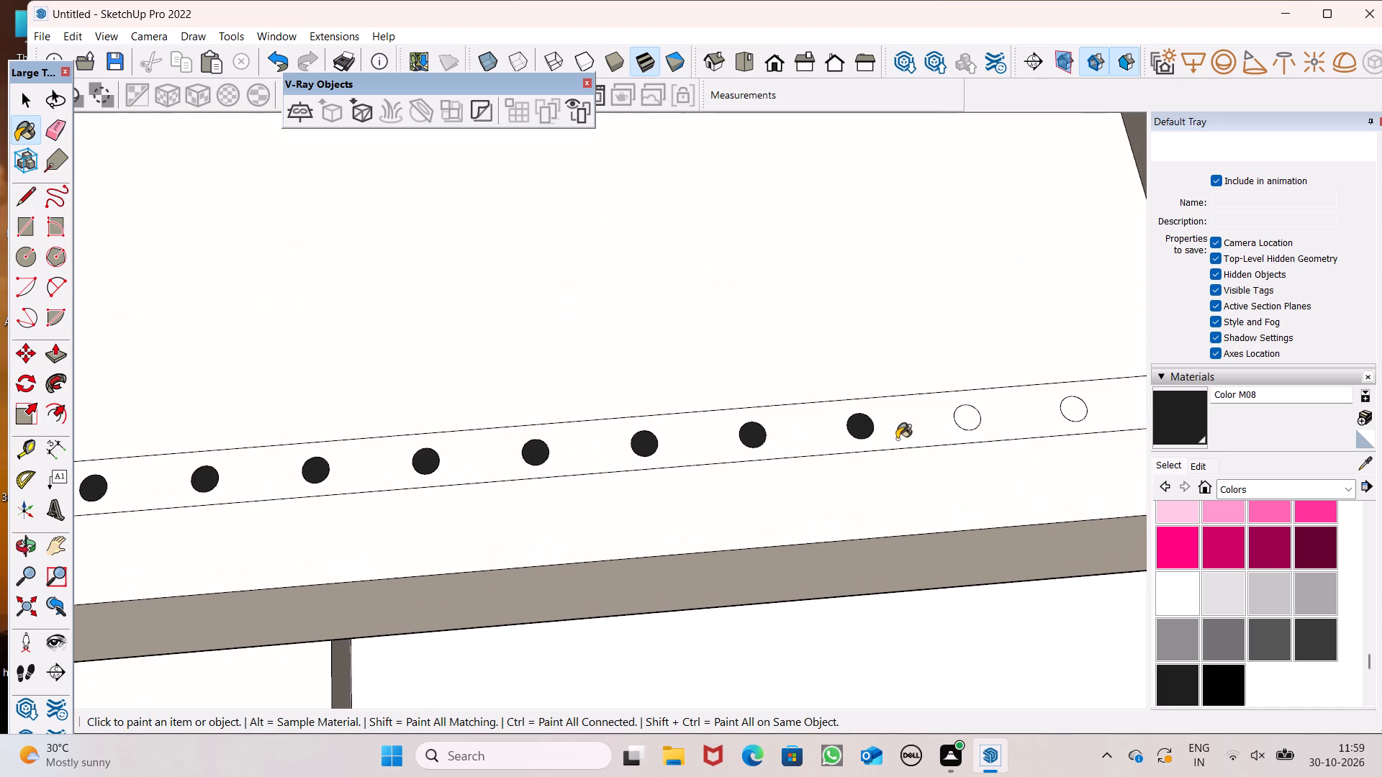
{"action": "left_click", "coordinate": [975, 427]}
{"action": "left_click", "coordinate": [968, 421]}
{"action": "scroll", "coordinate": [638, 437], "scroll_direction": "down", "scroll_amount": 6}
{"action": "scroll", "coordinate": [810, 424], "scroll_direction": "up", "scroll_amount": 6}
{"action": "left_click", "coordinate": [903, 422]}
{"action": "left_click", "coordinate": [920, 412]}
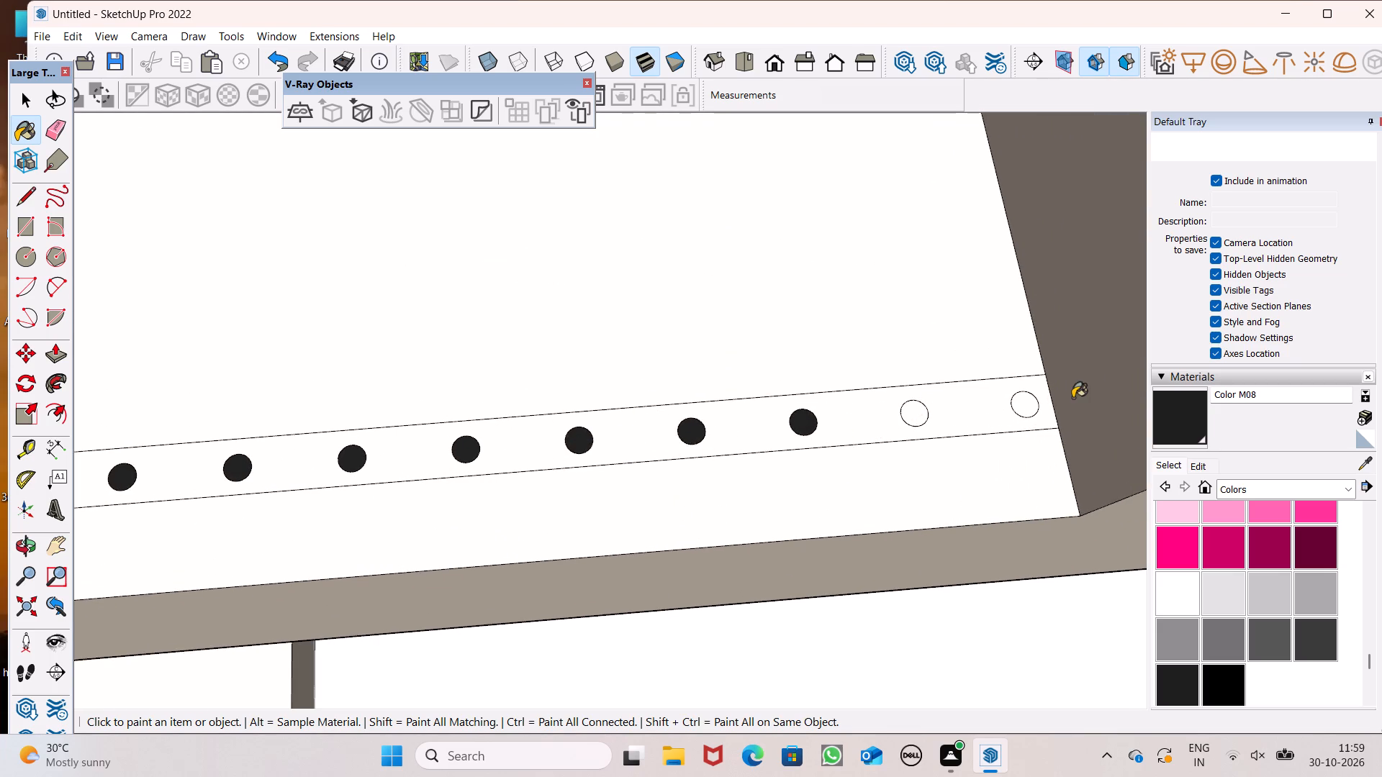
{"action": "left_click", "coordinate": [1021, 404]}
Push/Pull the first two painted circles on the upper balcony up to the top rail, about 2' 8 11/16" each, as balusters.
{"action": "scroll", "coordinate": [805, 399], "scroll_direction": "down", "scroll_amount": 10}
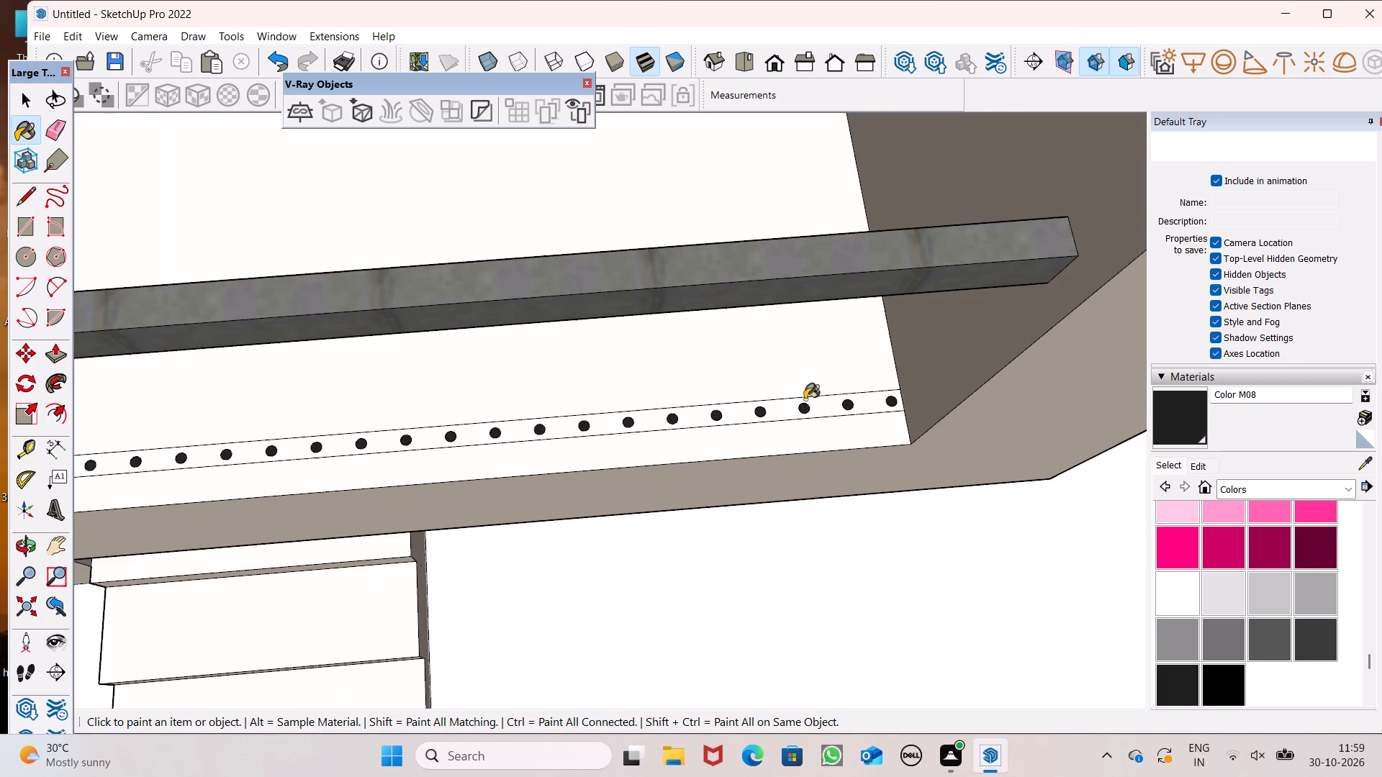
{"action": "scroll", "coordinate": [805, 399], "scroll_direction": "down", "scroll_amount": 20}
{"action": "scroll", "coordinate": [709, 390], "scroll_direction": "up", "scroll_amount": 3}
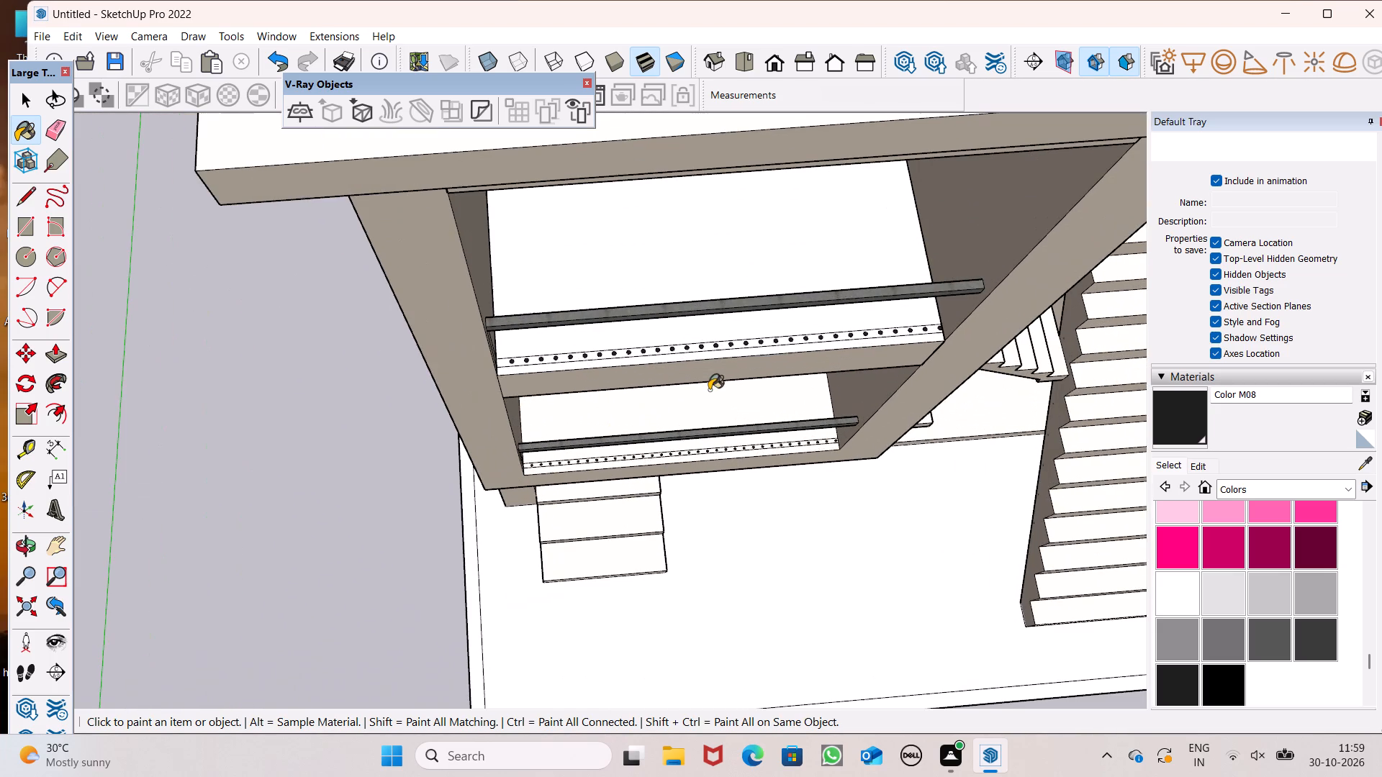
{"action": "scroll", "coordinate": [613, 477], "scroll_direction": "up", "scroll_amount": 4}
{"action": "scroll", "coordinate": [613, 469], "scroll_direction": "down", "scroll_amount": 2}
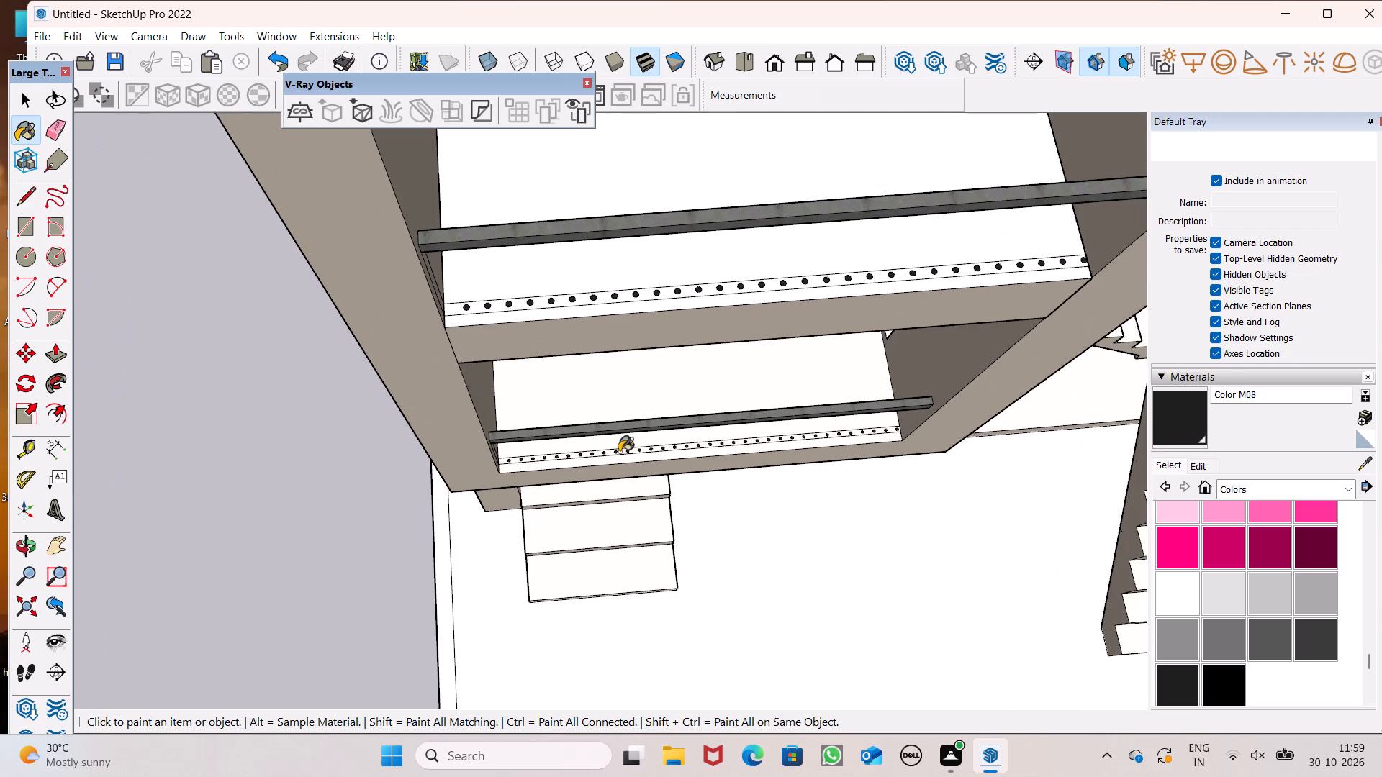
{"action": "middle_click_drag", "start_coordinate": [417, 361], "coordinate": [243, 270]}
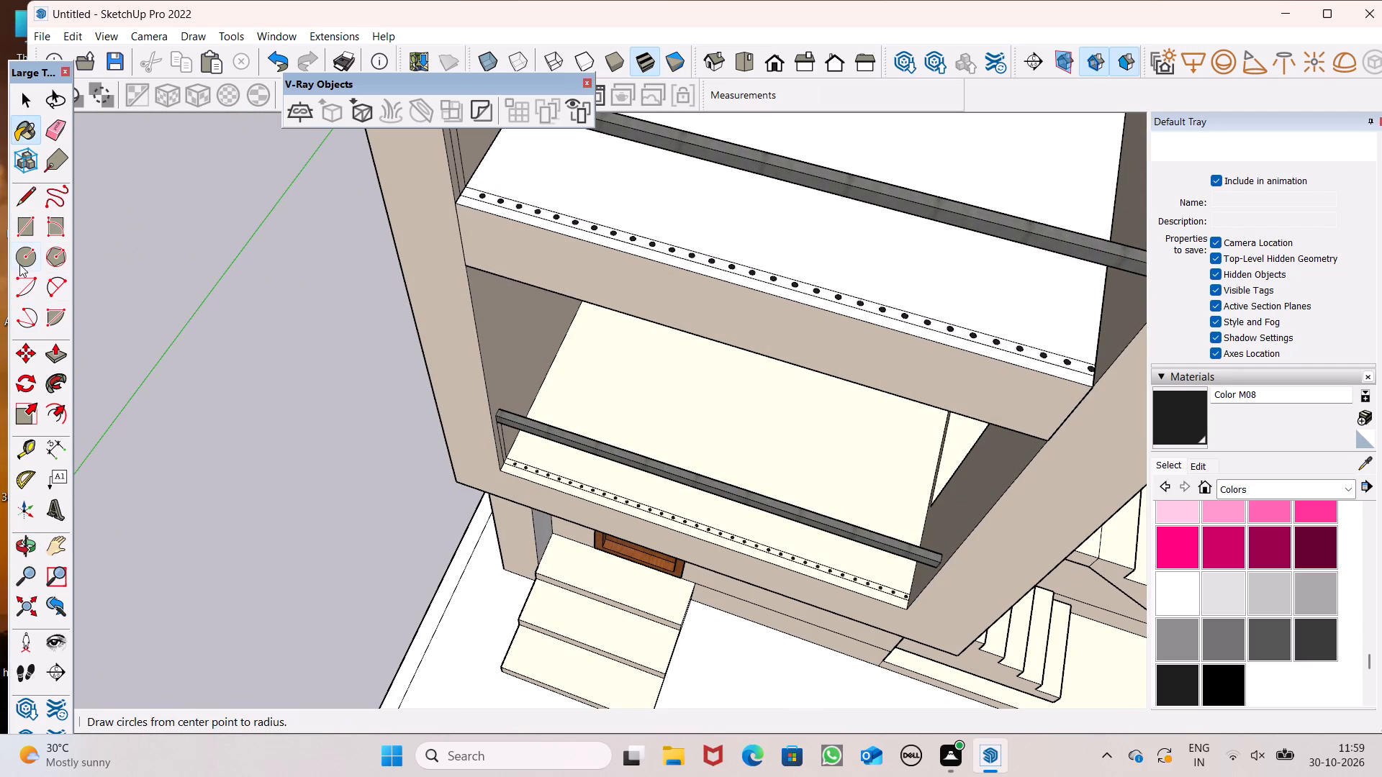
{"action": "left_click", "coordinate": [54, 357]}
{"action": "scroll", "coordinate": [360, 240], "scroll_direction": "up", "scroll_amount": 2}
{"action": "scroll", "coordinate": [389, 413], "scroll_direction": "down", "scroll_amount": 7}
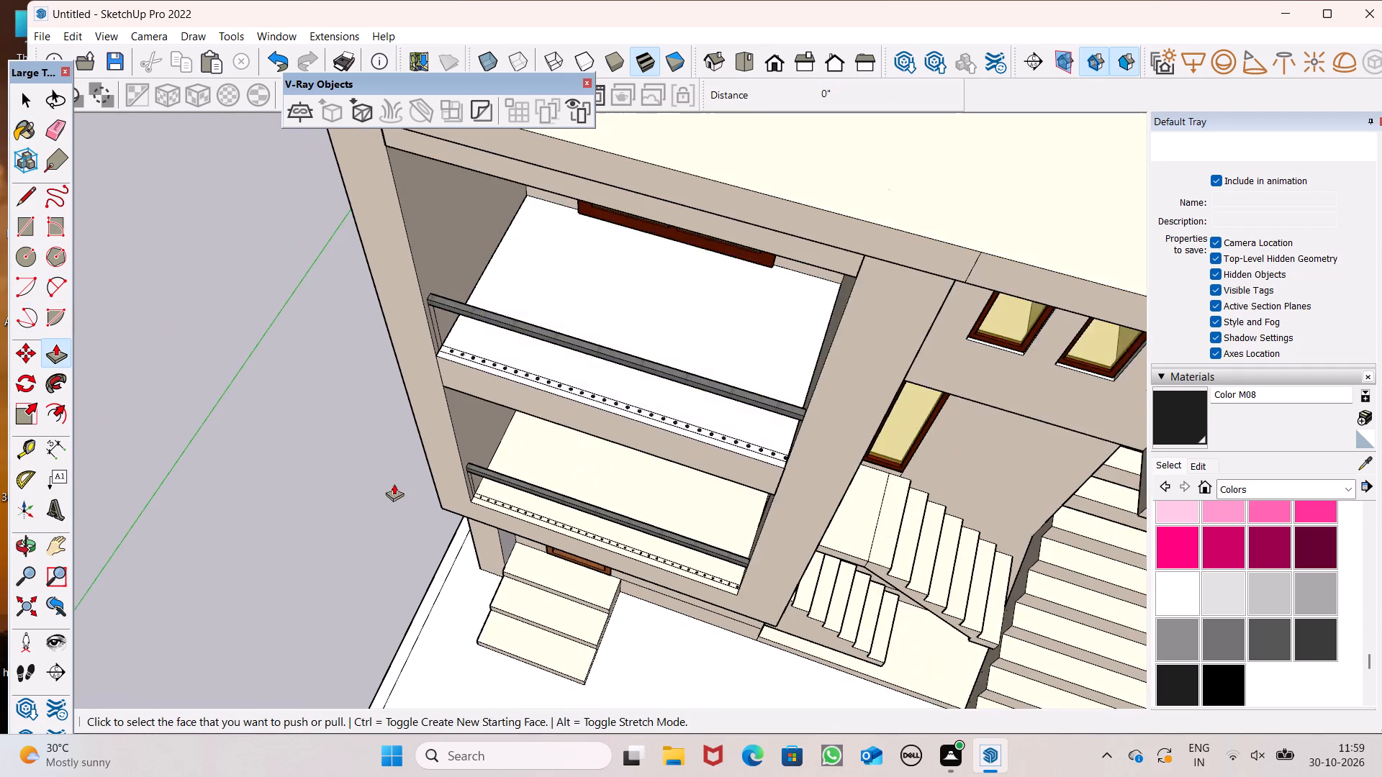
{"action": "scroll", "coordinate": [445, 353], "scroll_direction": "up", "scroll_amount": 15}
{"action": "scroll", "coordinate": [443, 452], "scroll_direction": "down", "scroll_amount": 6}
{"action": "middle_click_drag", "start_coordinate": [497, 489], "coordinate": [591, 504]}
{"action": "scroll", "coordinate": [464, 453], "scroll_direction": "up", "scroll_amount": 4}
{"action": "scroll", "coordinate": [464, 494], "scroll_direction": "down", "scroll_amount": 6}
{"action": "scroll", "coordinate": [505, 385], "scroll_direction": "up", "scroll_amount": 6}
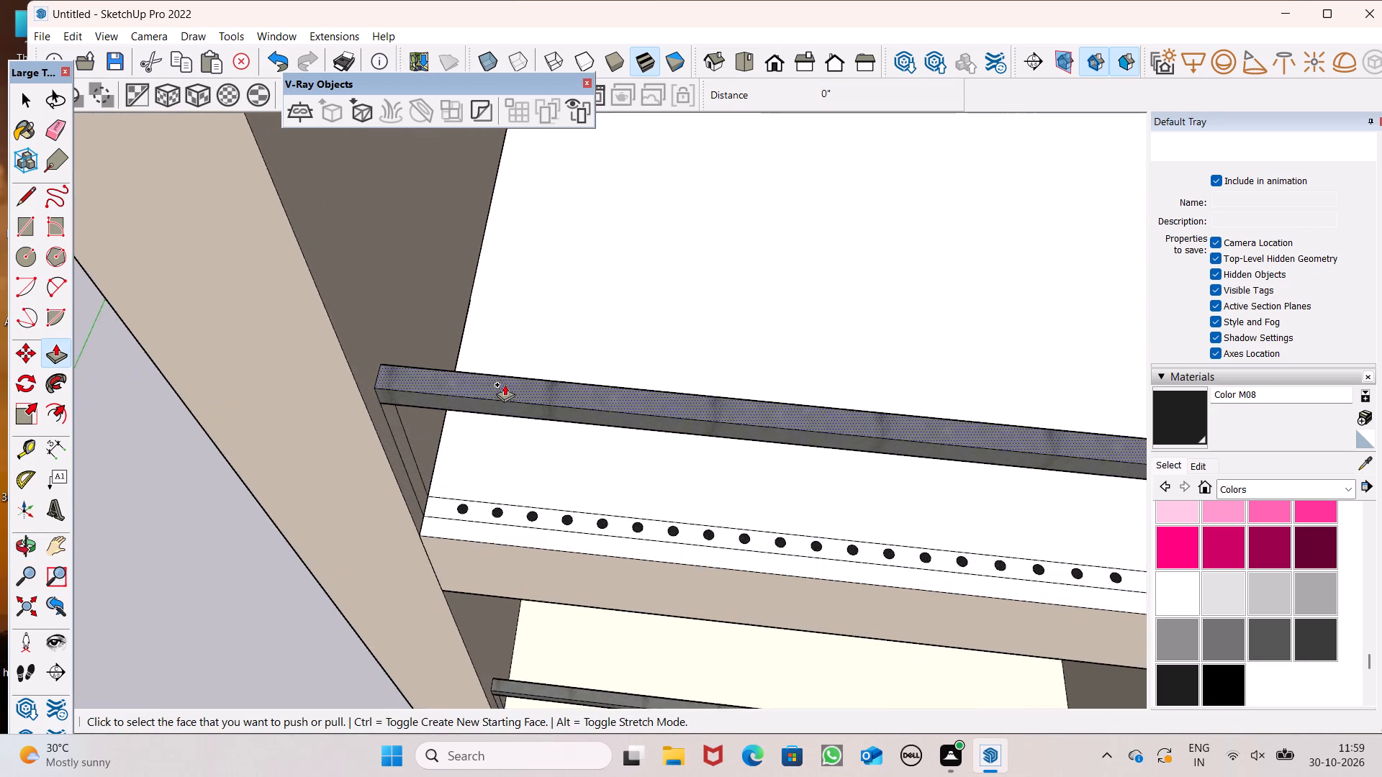
{"action": "scroll", "coordinate": [492, 391], "scroll_direction": "up", "scroll_amount": 7}
{"action": "left_click_drag", "start_coordinate": [441, 604], "coordinate": [456, 489]}
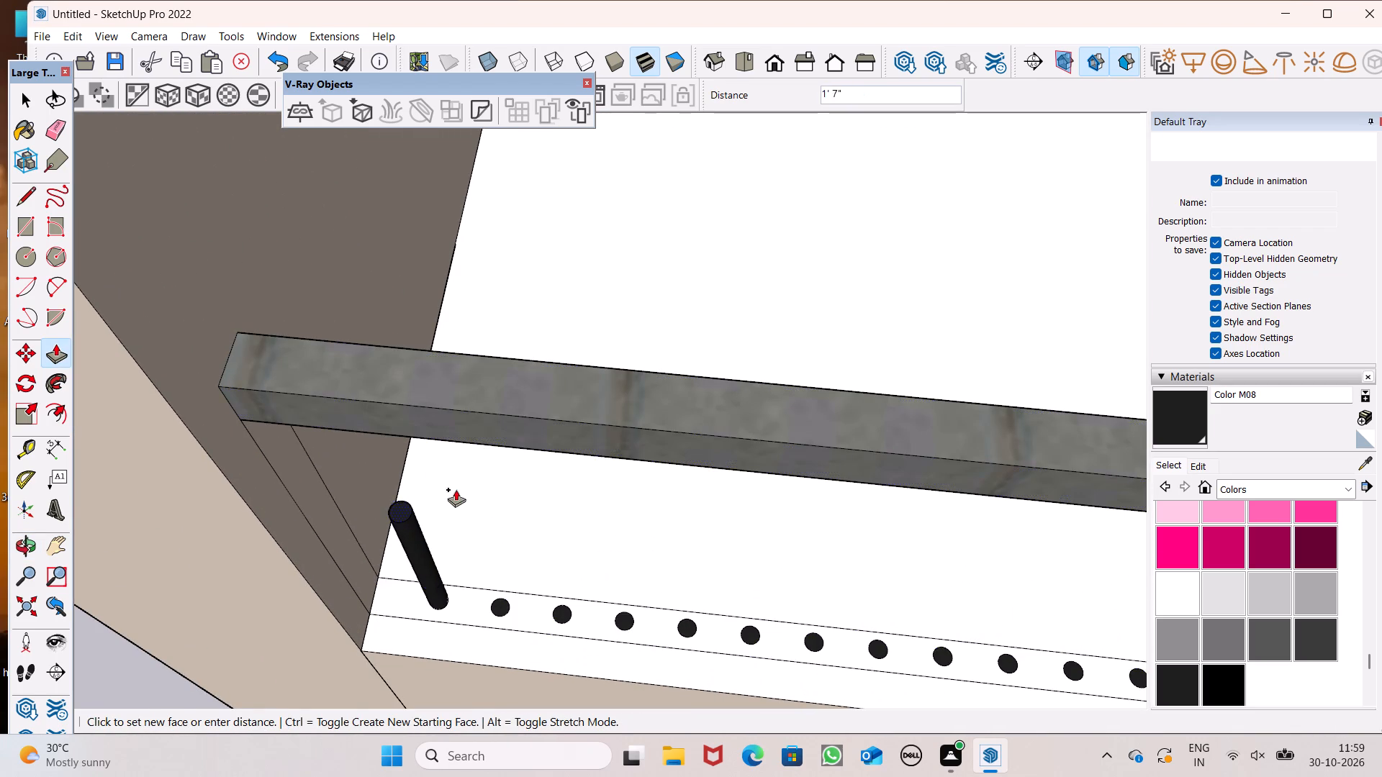
{"action": "left_click_drag", "start_coordinate": [456, 489], "coordinate": [478, 442]}
{"action": "left_click_drag", "start_coordinate": [498, 614], "coordinate": [555, 449]}
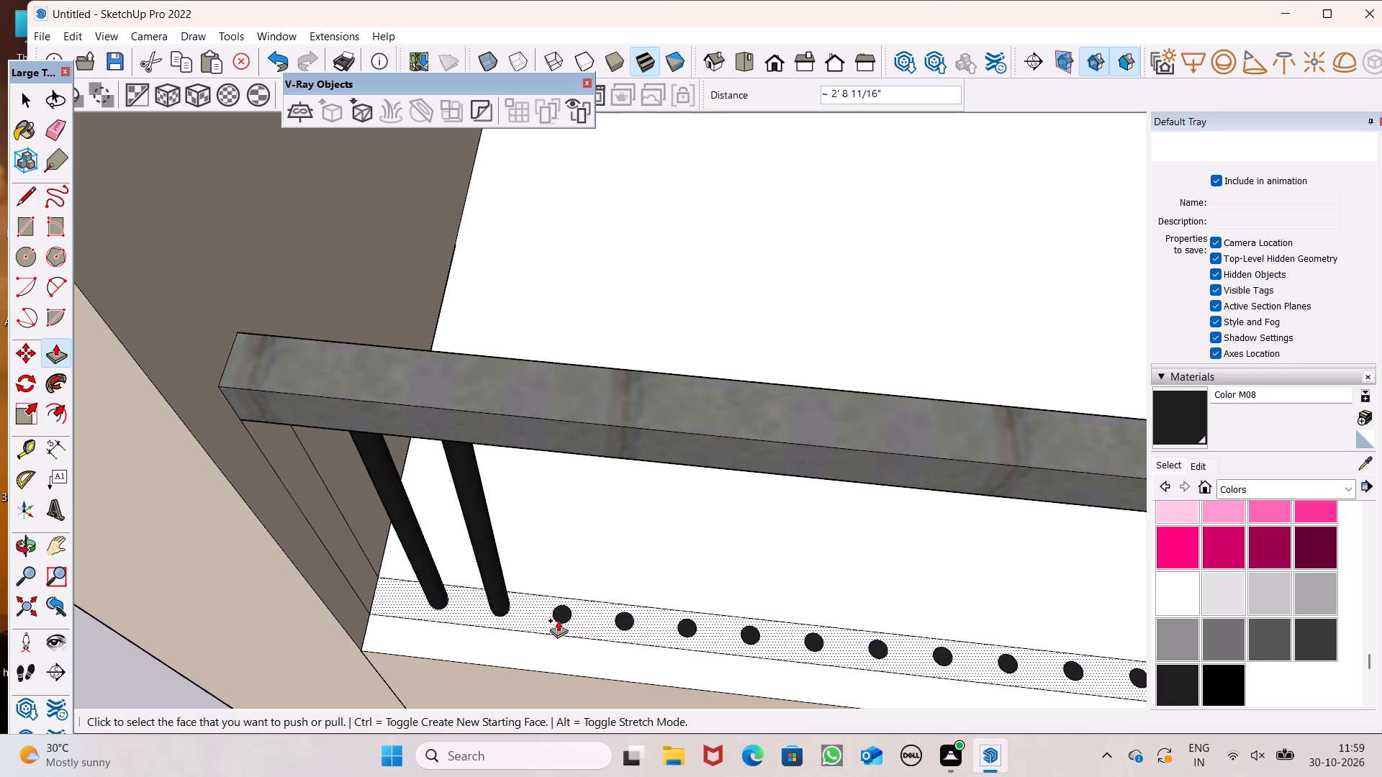
Extrude the third to sixth circles of the upper balcony's row up to the top rail's underside, about 2' 8 11/16" each.
{"action": "left_click_drag", "start_coordinate": [559, 615], "coordinate": [595, 458]}
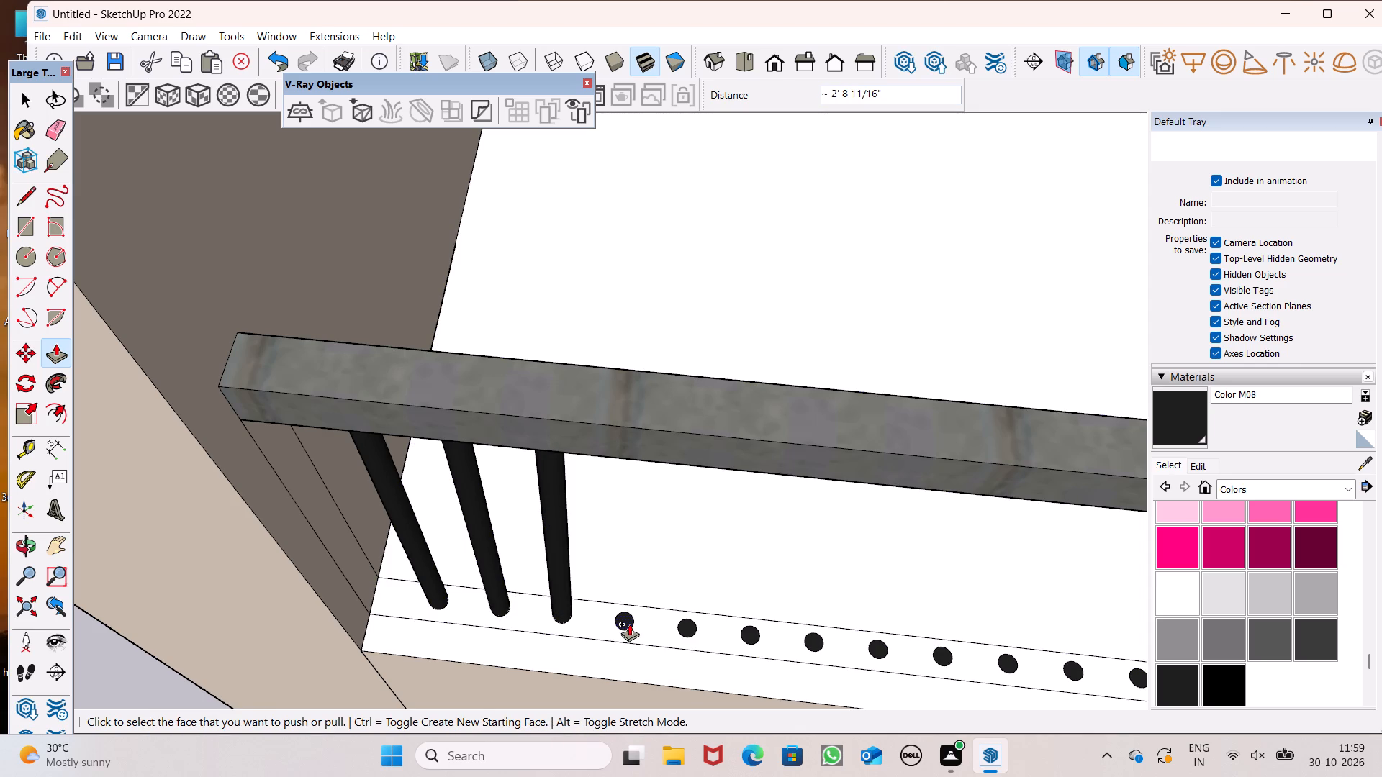
{"action": "left_click_drag", "start_coordinate": [629, 624], "coordinate": [682, 462]}
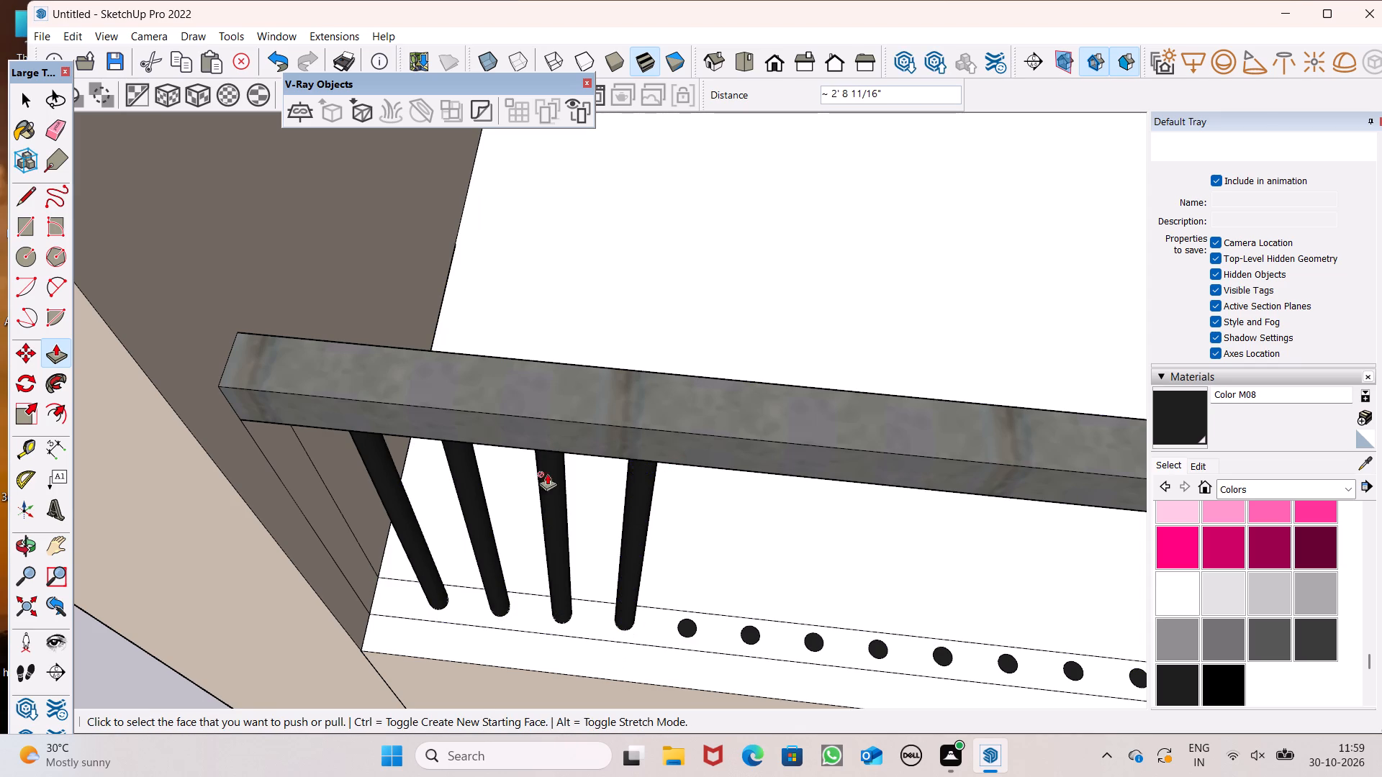
{"action": "scroll", "coordinate": [406, 463], "scroll_direction": "down", "scroll_amount": 8}
{"action": "scroll", "coordinate": [512, 509], "scroll_direction": "up", "scroll_amount": 5}
{"action": "left_click_drag", "start_coordinate": [564, 586], "coordinate": [567, 493]}
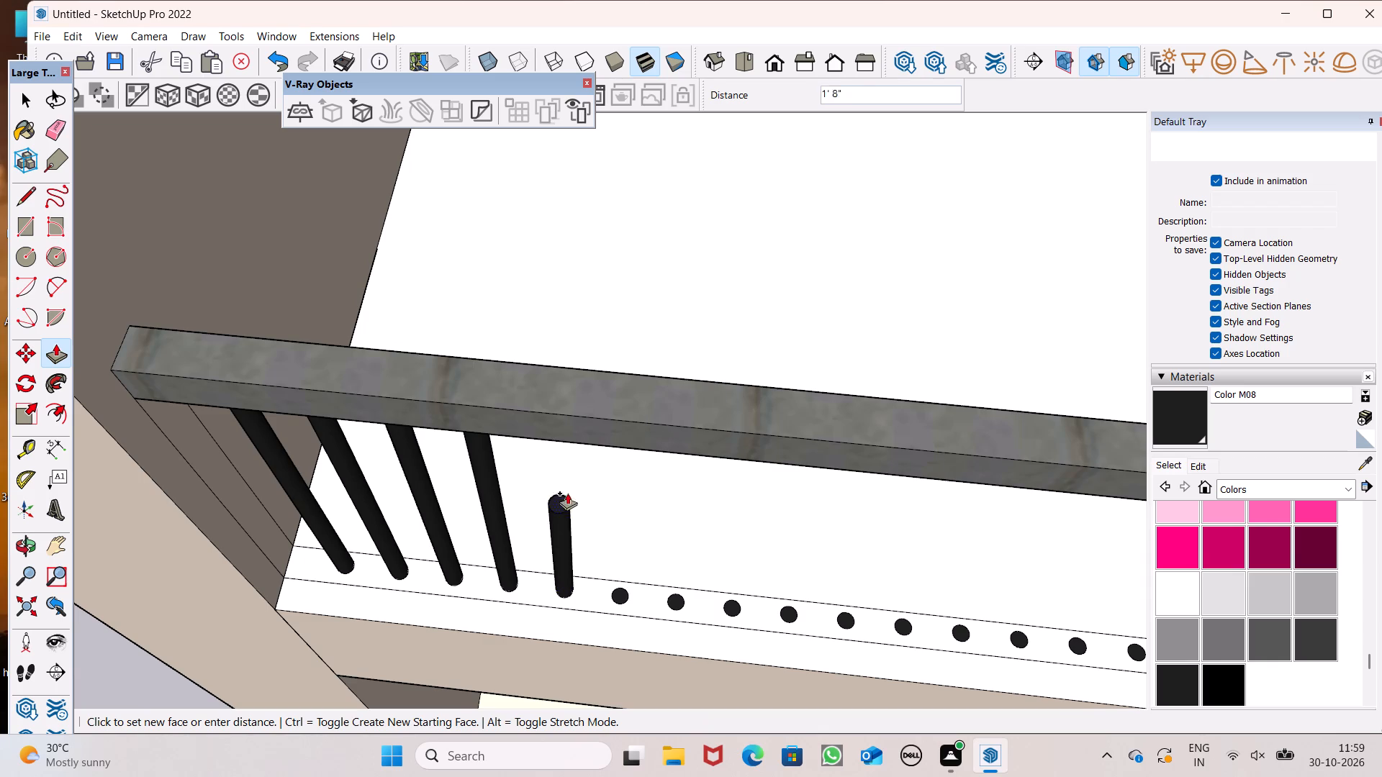
{"action": "left_click_drag", "start_coordinate": [567, 493], "coordinate": [597, 440]}
{"action": "left_click_drag", "start_coordinate": [618, 598], "coordinate": [636, 524]}
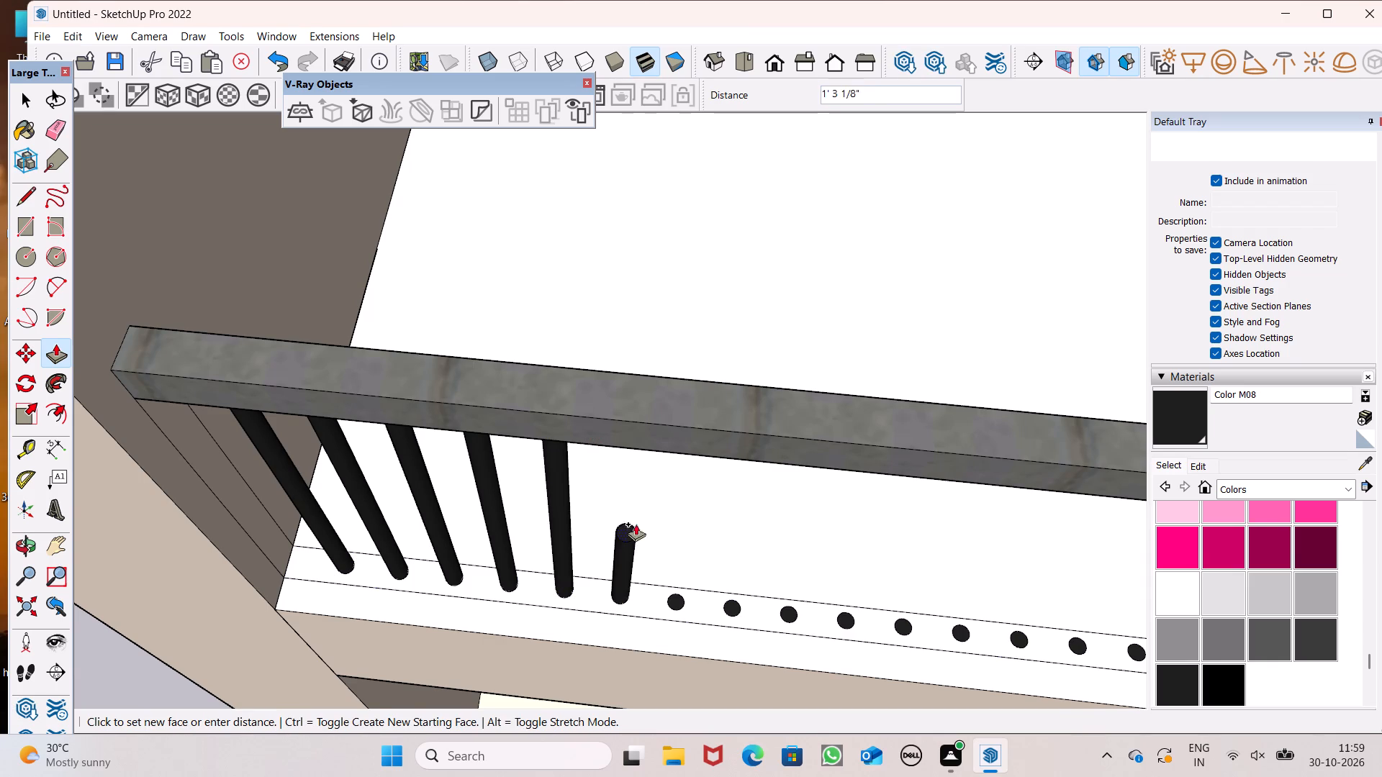
{"action": "left_click_drag", "start_coordinate": [636, 524], "coordinate": [703, 454]}
Extrude the seventh to tenth circles of the upper balcony's row up to the top rail, about 2' 8 11/16" each.
{"action": "scroll", "coordinate": [446, 471], "scroll_direction": "down", "scroll_amount": 8}
{"action": "scroll", "coordinate": [743, 482], "scroll_direction": "up", "scroll_amount": 4}
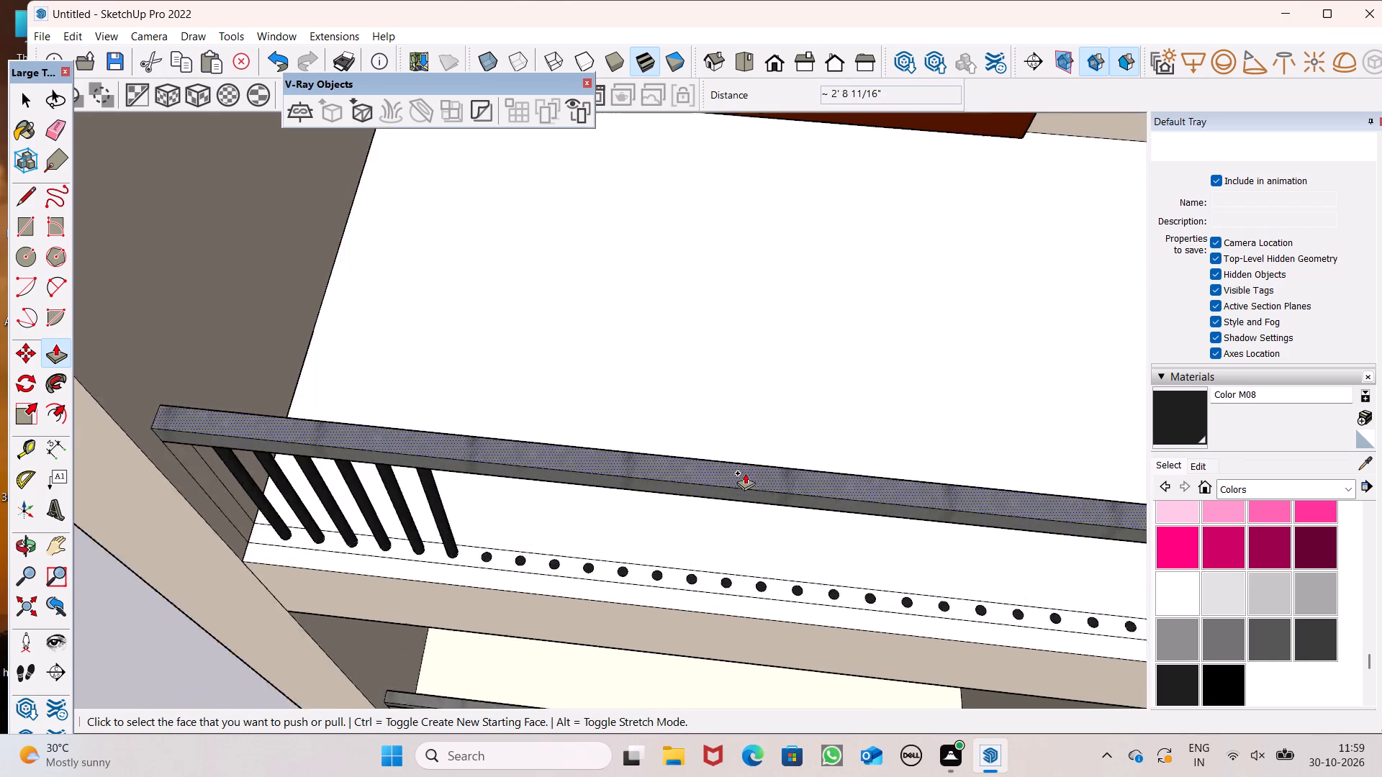
{"action": "scroll", "coordinate": [745, 473], "scroll_direction": "up", "scroll_amount": 3}
{"action": "left_click_drag", "start_coordinate": [399, 586], "coordinate": [443, 522]}
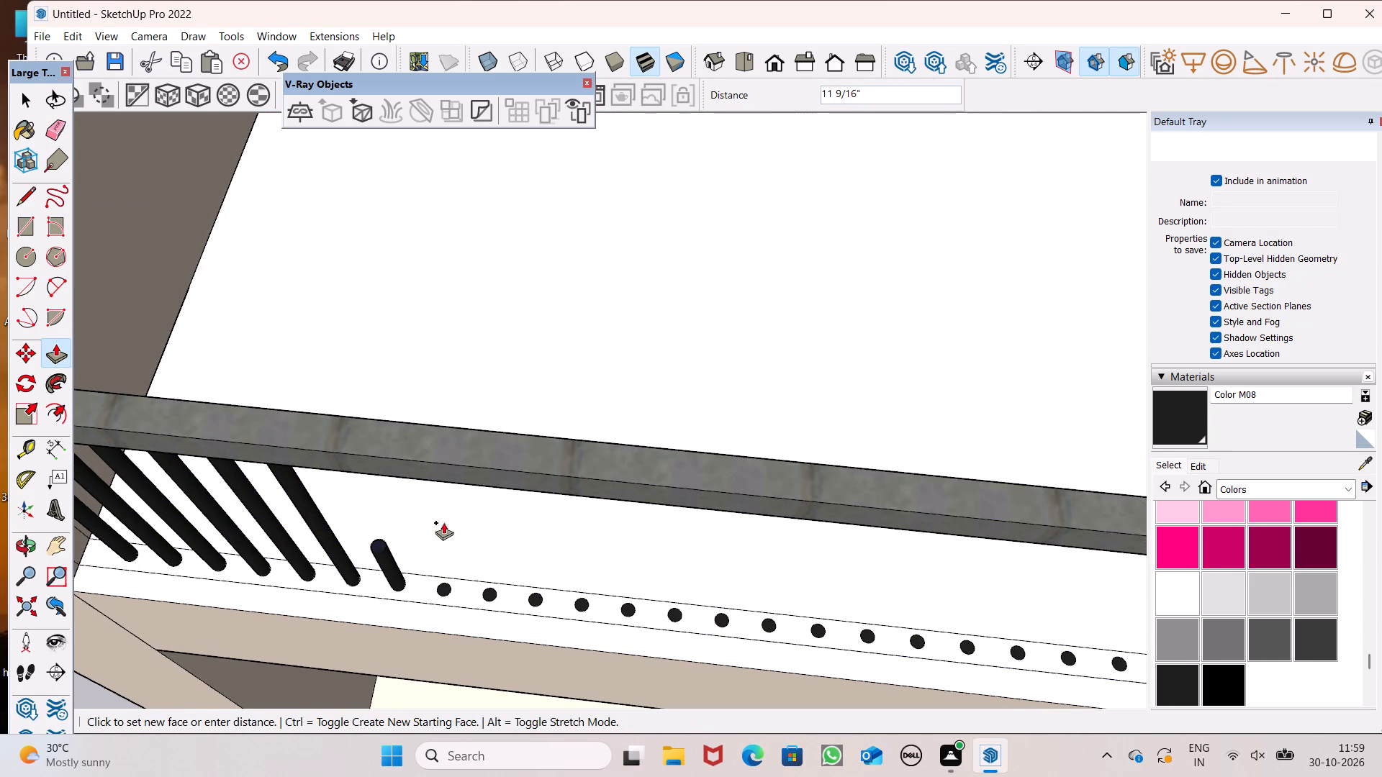
{"action": "left_click_drag", "start_coordinate": [443, 522], "coordinate": [488, 486]}
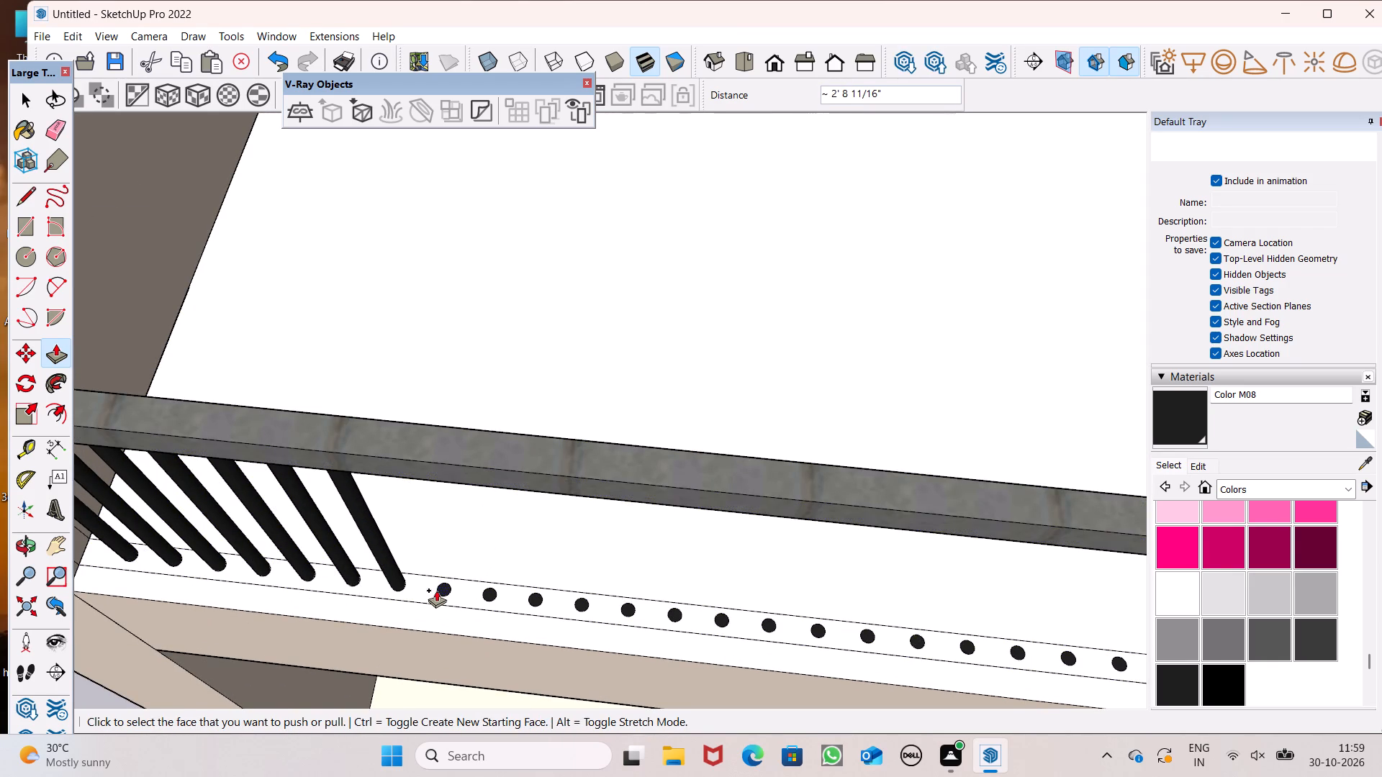
{"action": "left_click_drag", "start_coordinate": [442, 587], "coordinate": [500, 490]}
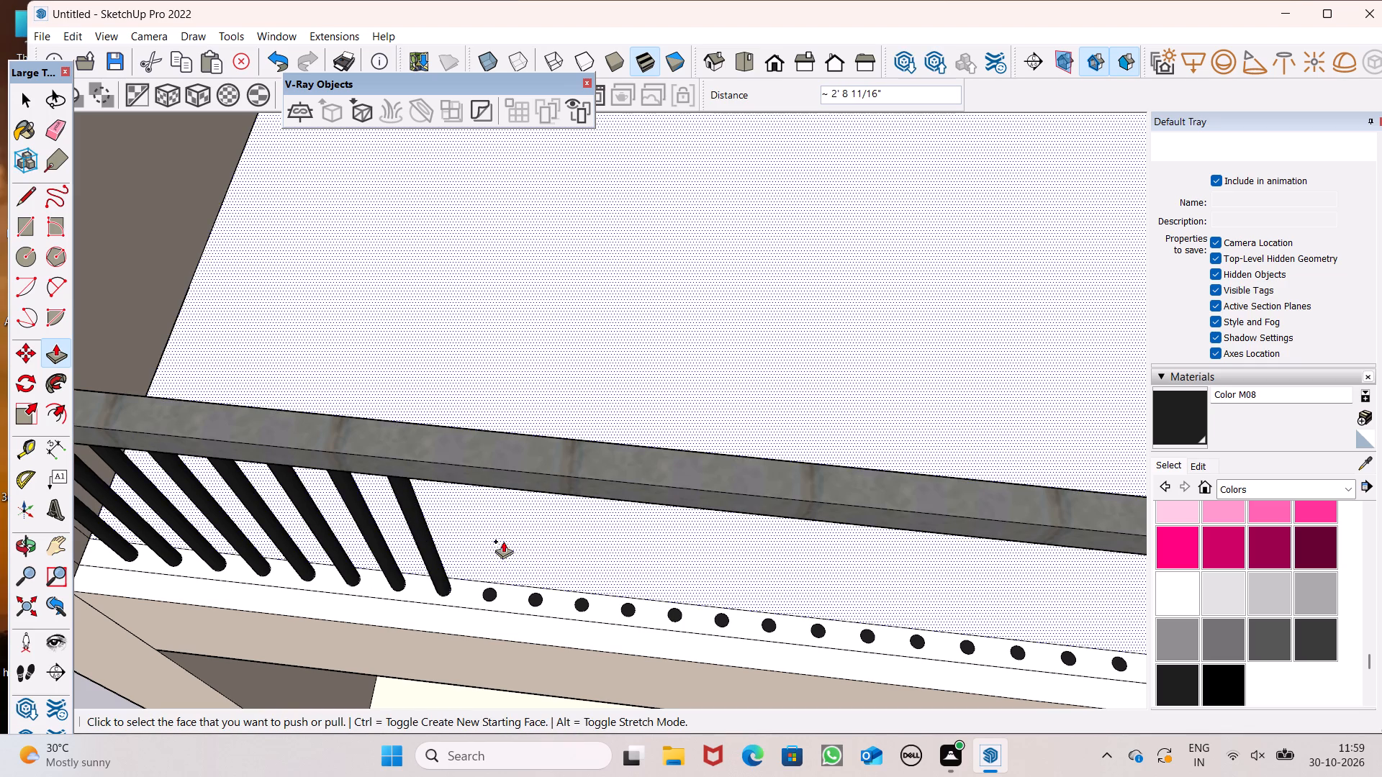
{"action": "left_click_drag", "start_coordinate": [492, 590], "coordinate": [540, 491]}
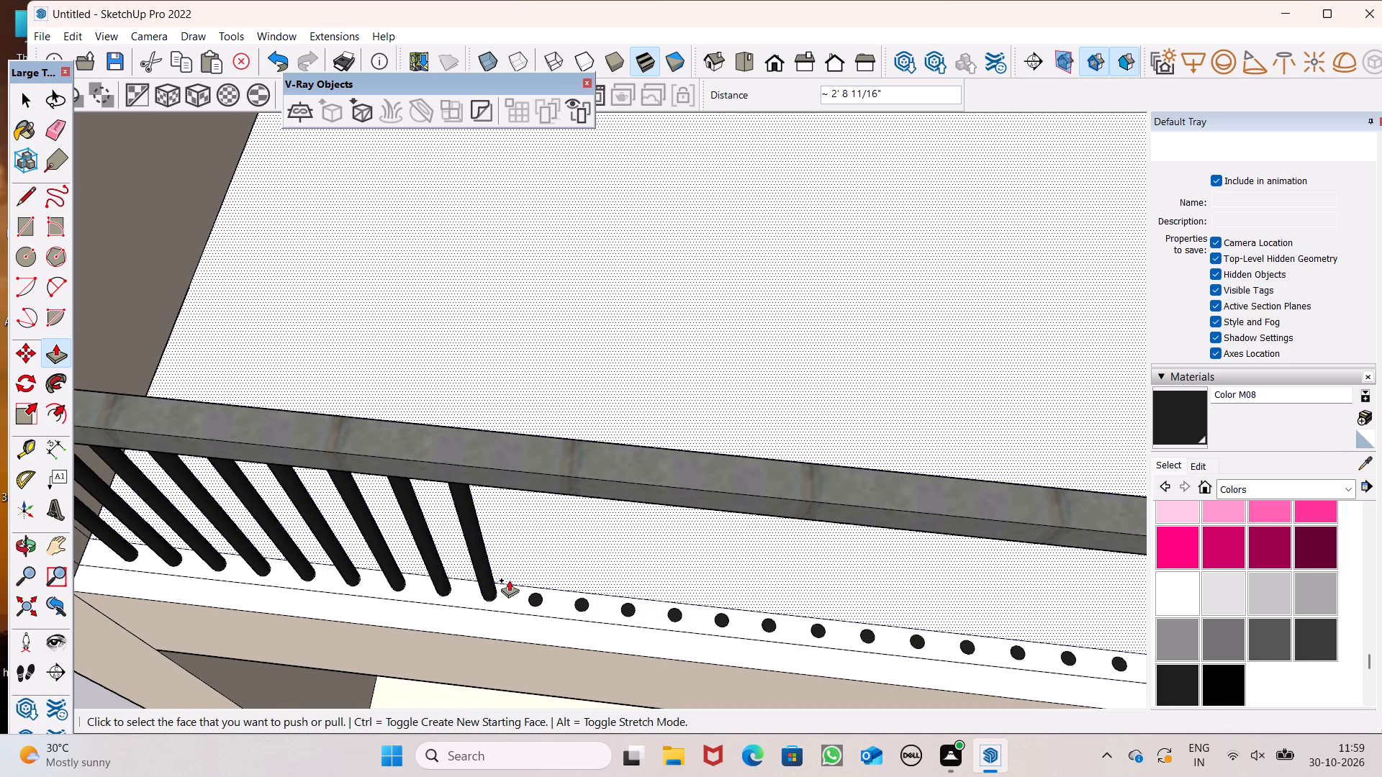
{"action": "left_click_drag", "start_coordinate": [540, 598], "coordinate": [569, 497]}
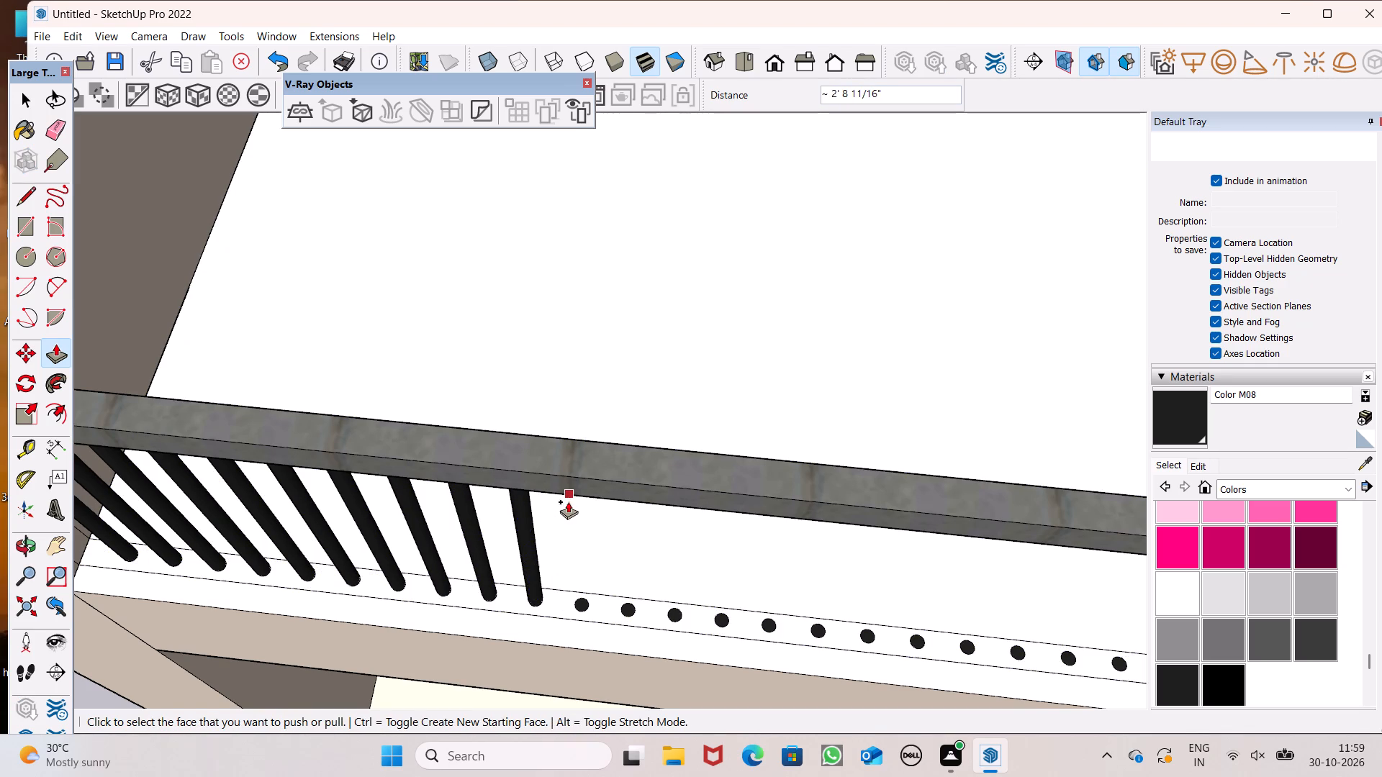
Push/Pull the eleventh and twelfth circles of the upper balcony's row up to the top rail, about 2' 8 11/16" each.
{"action": "left_click_drag", "start_coordinate": [589, 605], "coordinate": [591, 545]}
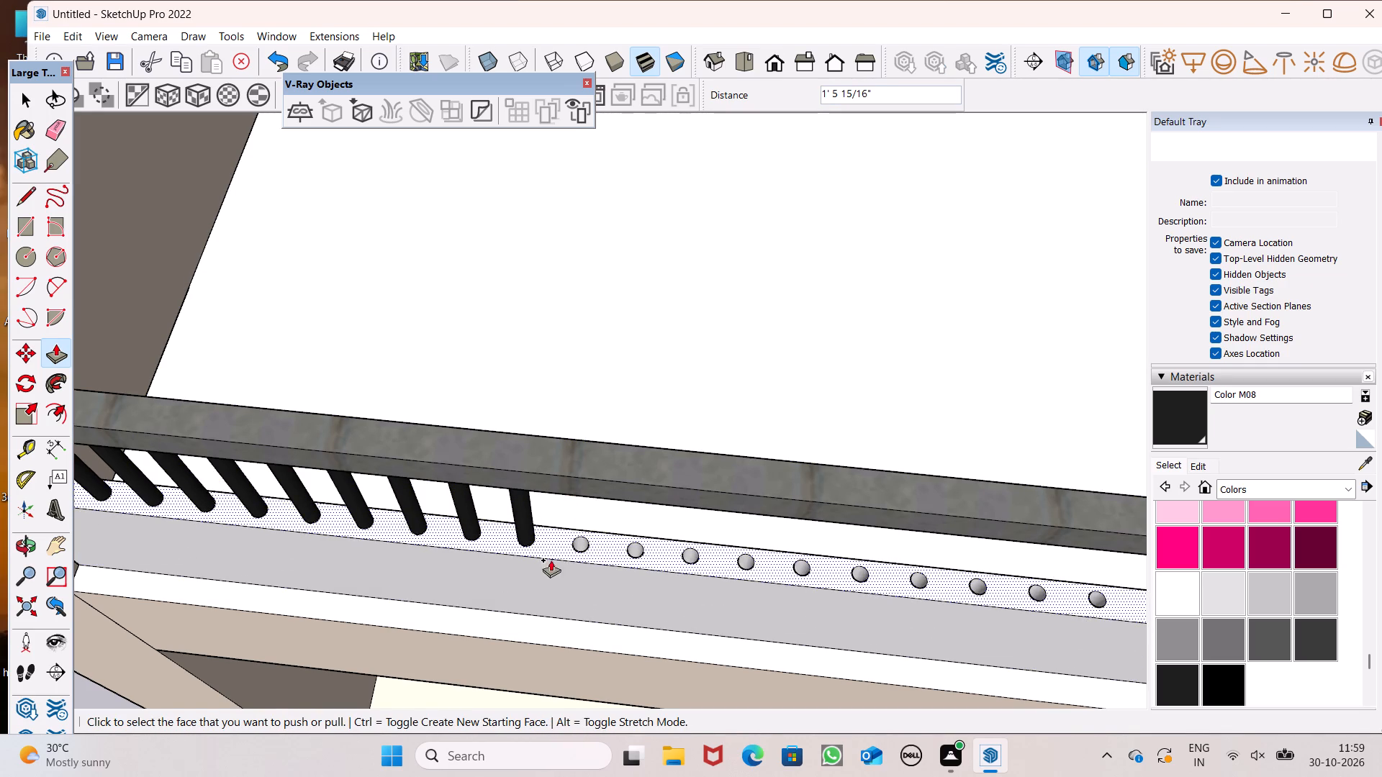
{"action": "key", "text": "ctrl+z"}
{"action": "scroll", "coordinate": [423, 535], "scroll_direction": "down", "scroll_amount": 7}
{"action": "scroll", "coordinate": [705, 502], "scroll_direction": "up", "scroll_amount": 6}
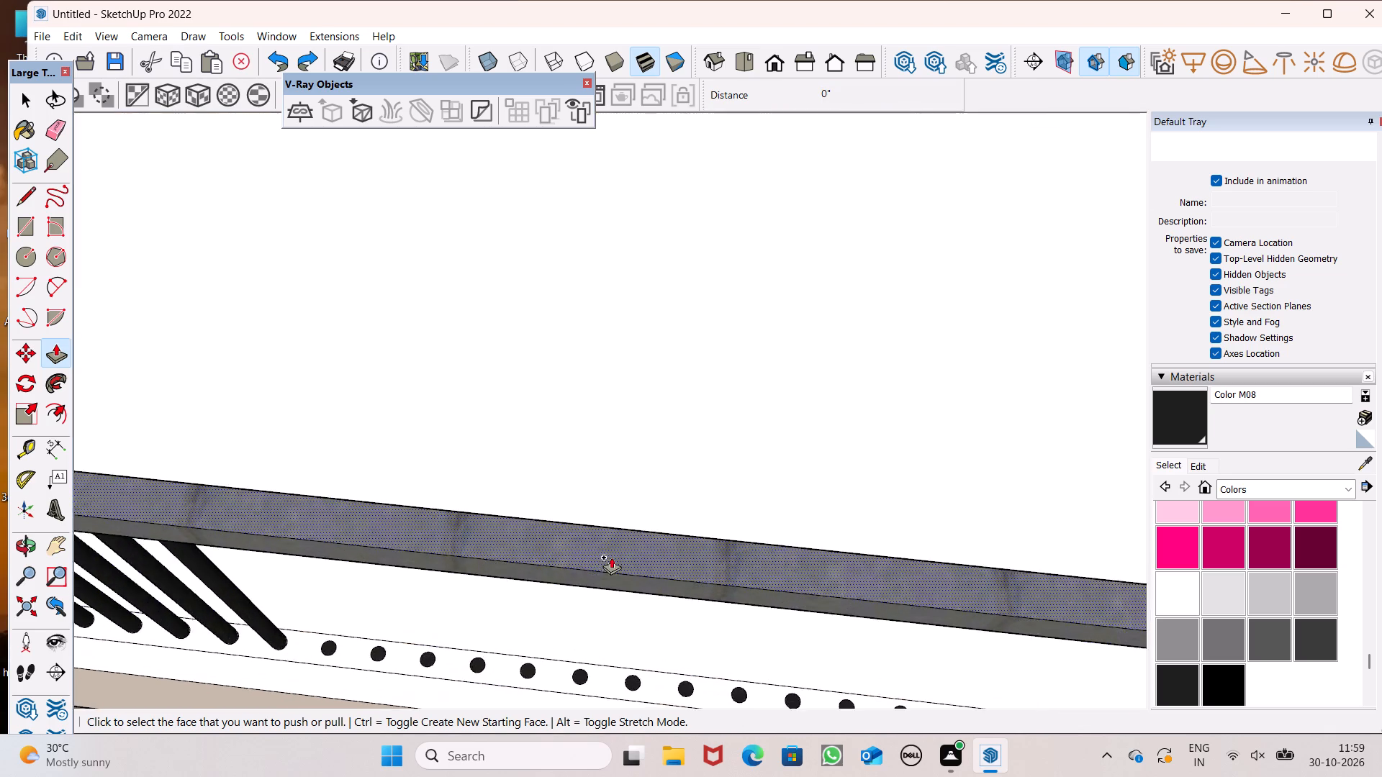
{"action": "scroll", "coordinate": [584, 557], "scroll_direction": "down", "scroll_amount": 5}
{"action": "scroll", "coordinate": [509, 578], "scroll_direction": "up", "scroll_amount": 4}
{"action": "scroll", "coordinate": [510, 471], "scroll_direction": "down", "scroll_amount": 8}
{"action": "scroll", "coordinate": [440, 599], "scroll_direction": "up", "scroll_amount": 8}
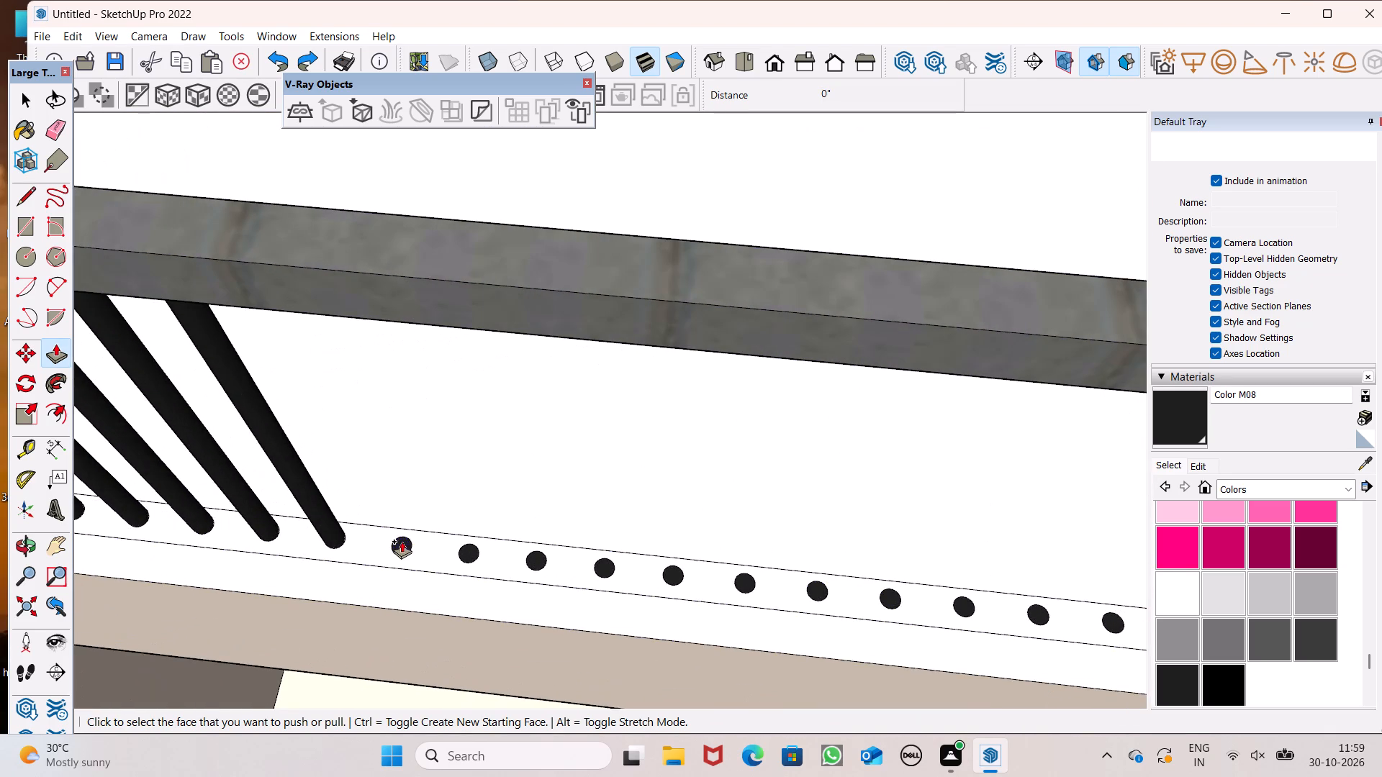
{"action": "left_click_drag", "start_coordinate": [400, 543], "coordinate": [441, 320]}
{"action": "left_click_drag", "start_coordinate": [469, 555], "coordinate": [469, 463]}
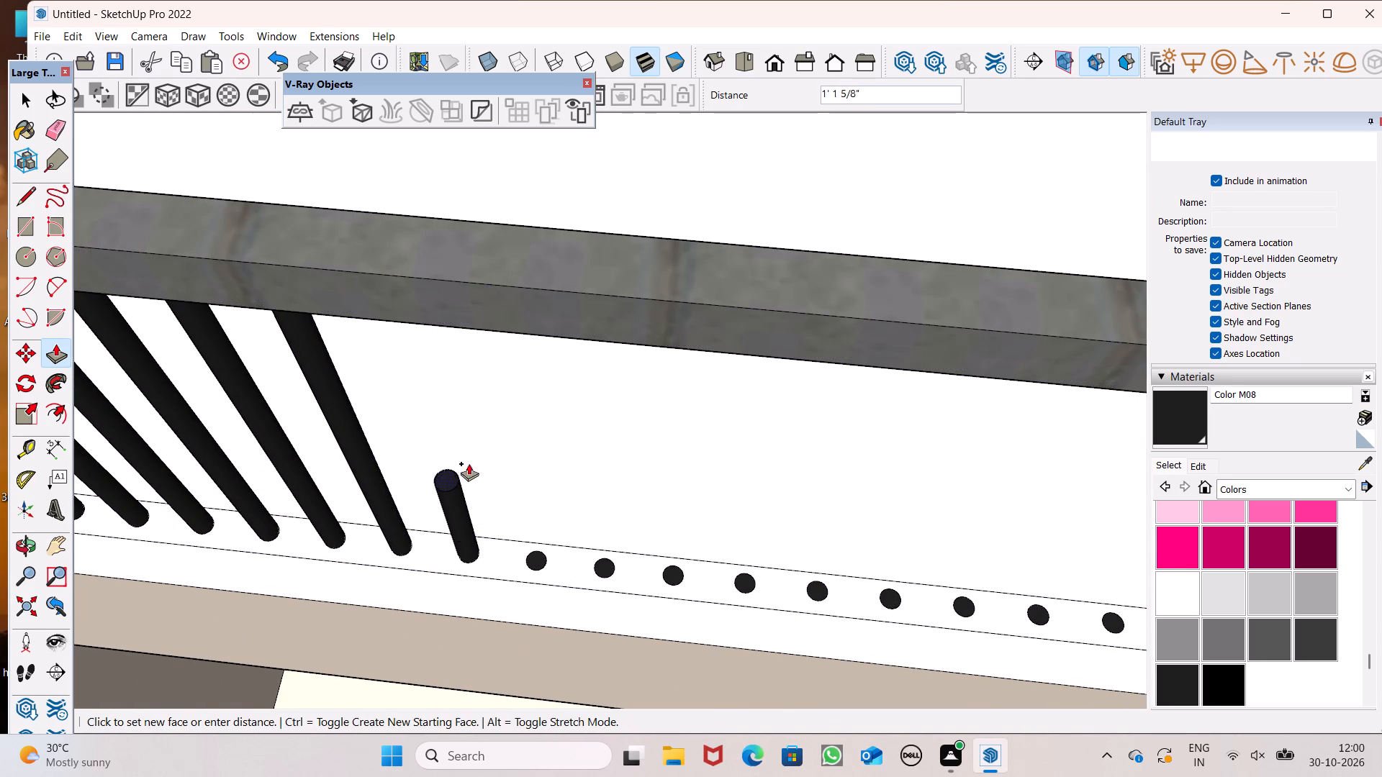
{"action": "left_click_drag", "start_coordinate": [469, 463], "coordinate": [529, 331]}
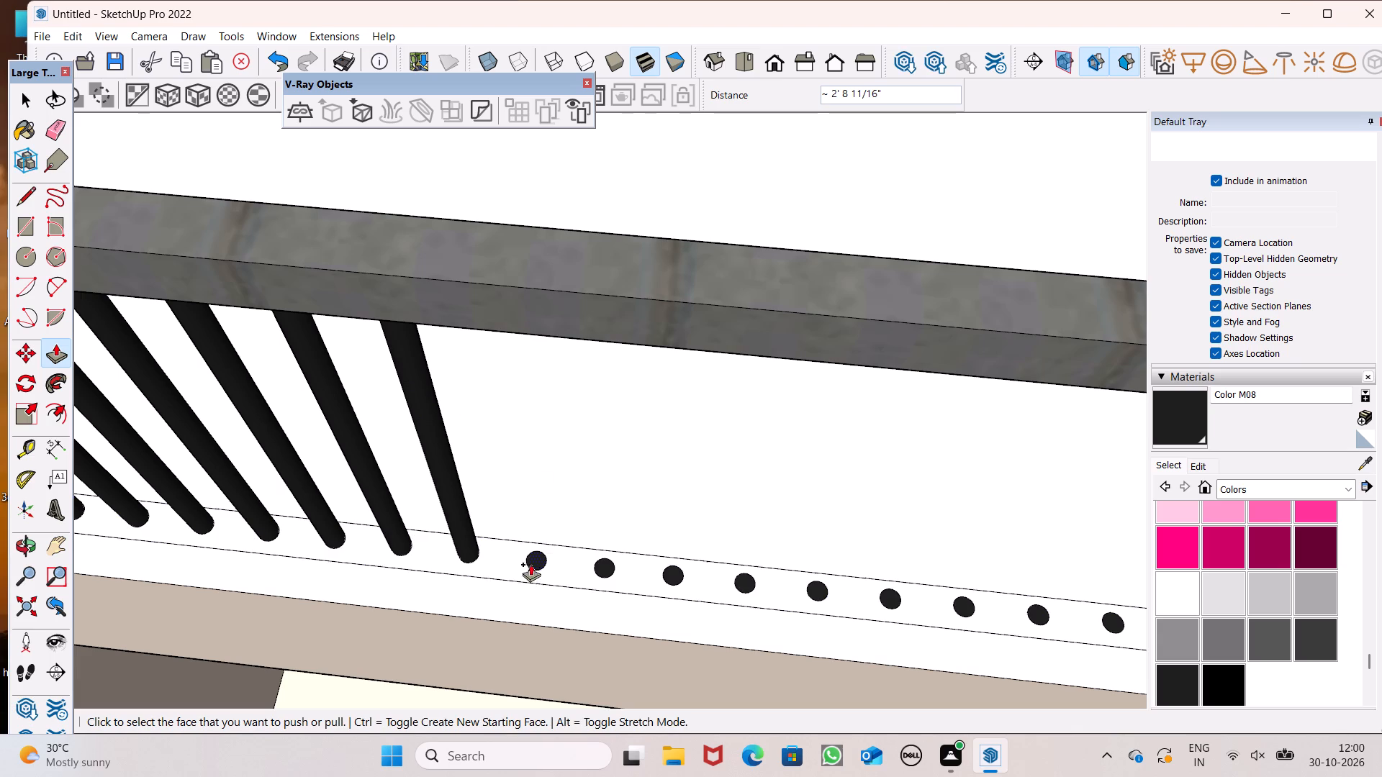
Extrude the thirteenth circle of the upper balcony's row about 2' 6 1/16", and the fourteenth and fifteenth up to the top rail.
{"action": "left_click_drag", "start_coordinate": [532, 562], "coordinate": [571, 332]}
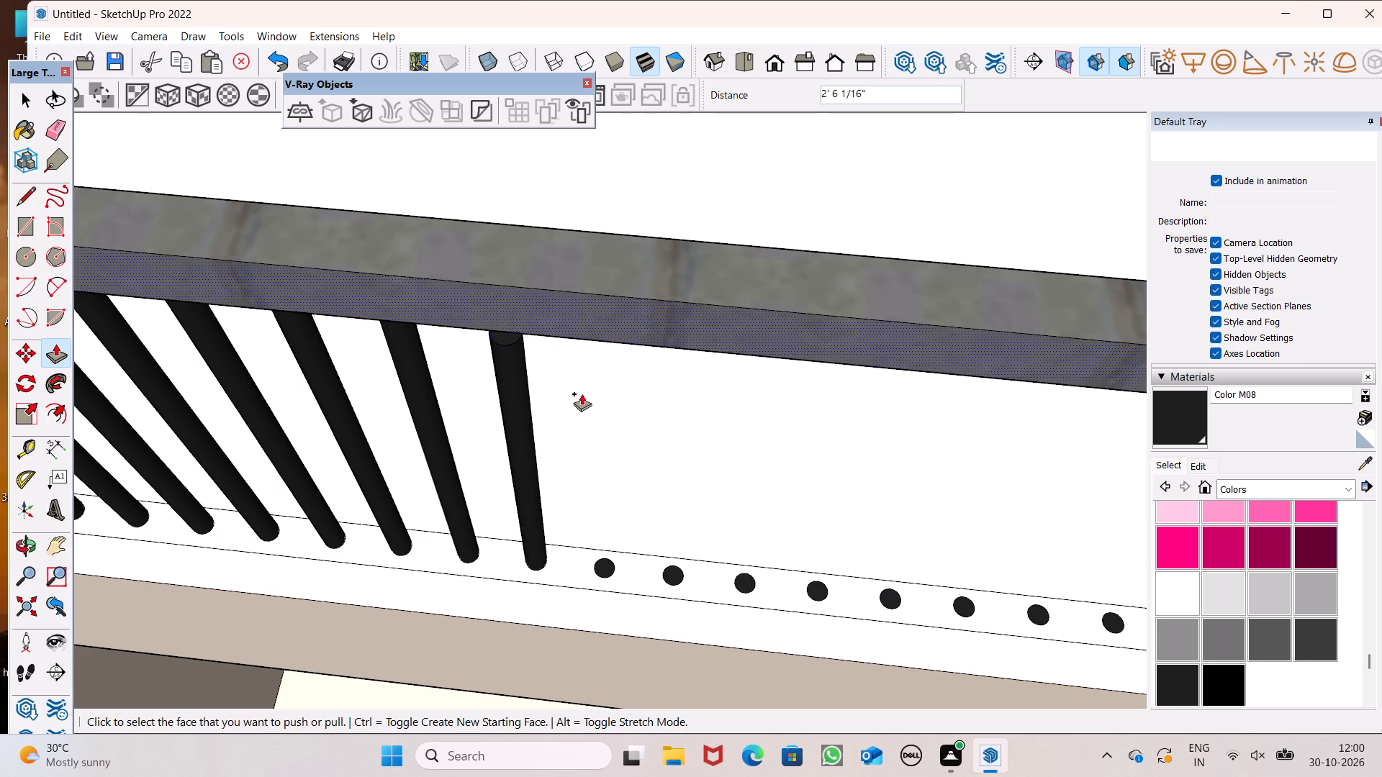
{"action": "left_click_drag", "start_coordinate": [602, 568], "coordinate": [590, 389]}
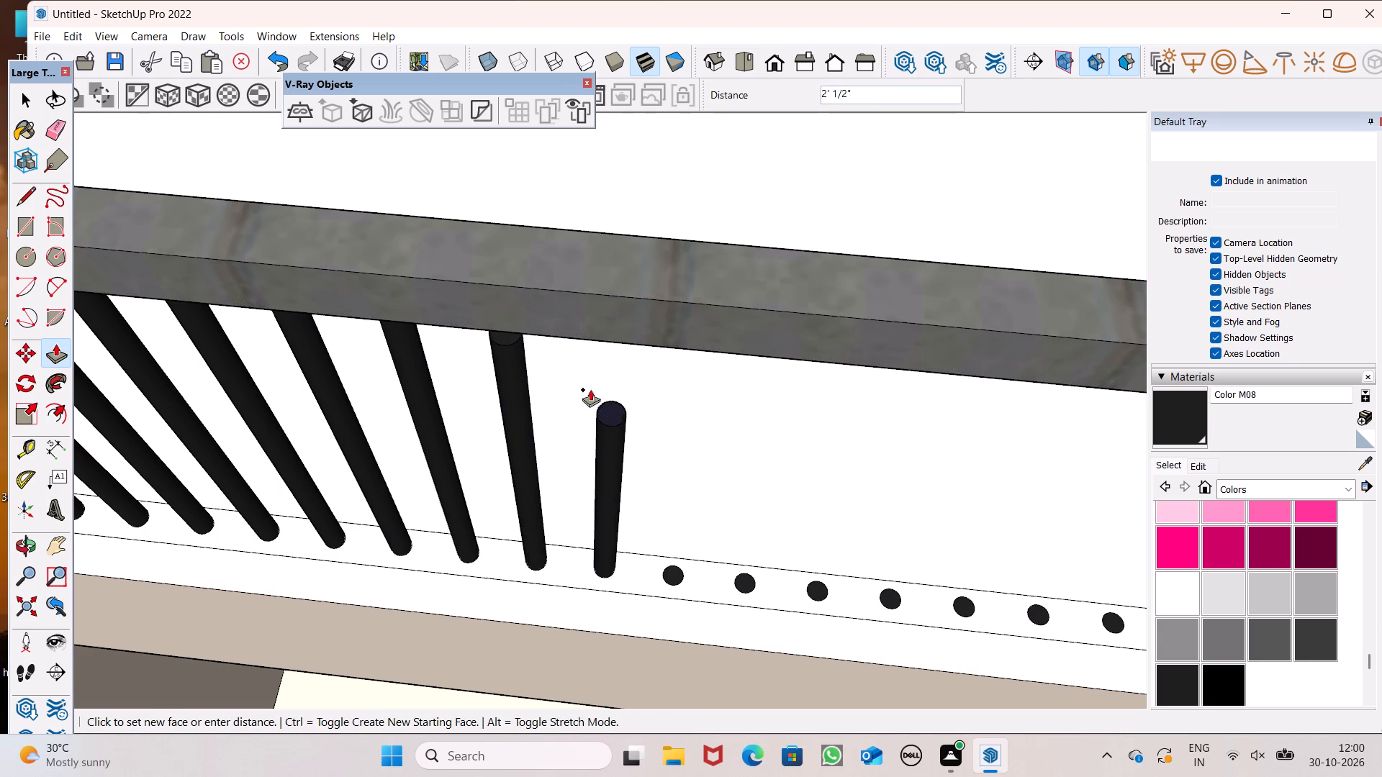
{"action": "left_click_drag", "start_coordinate": [590, 389], "coordinate": [641, 336]}
{"action": "left_click_drag", "start_coordinate": [672, 579], "coordinate": [671, 558]}
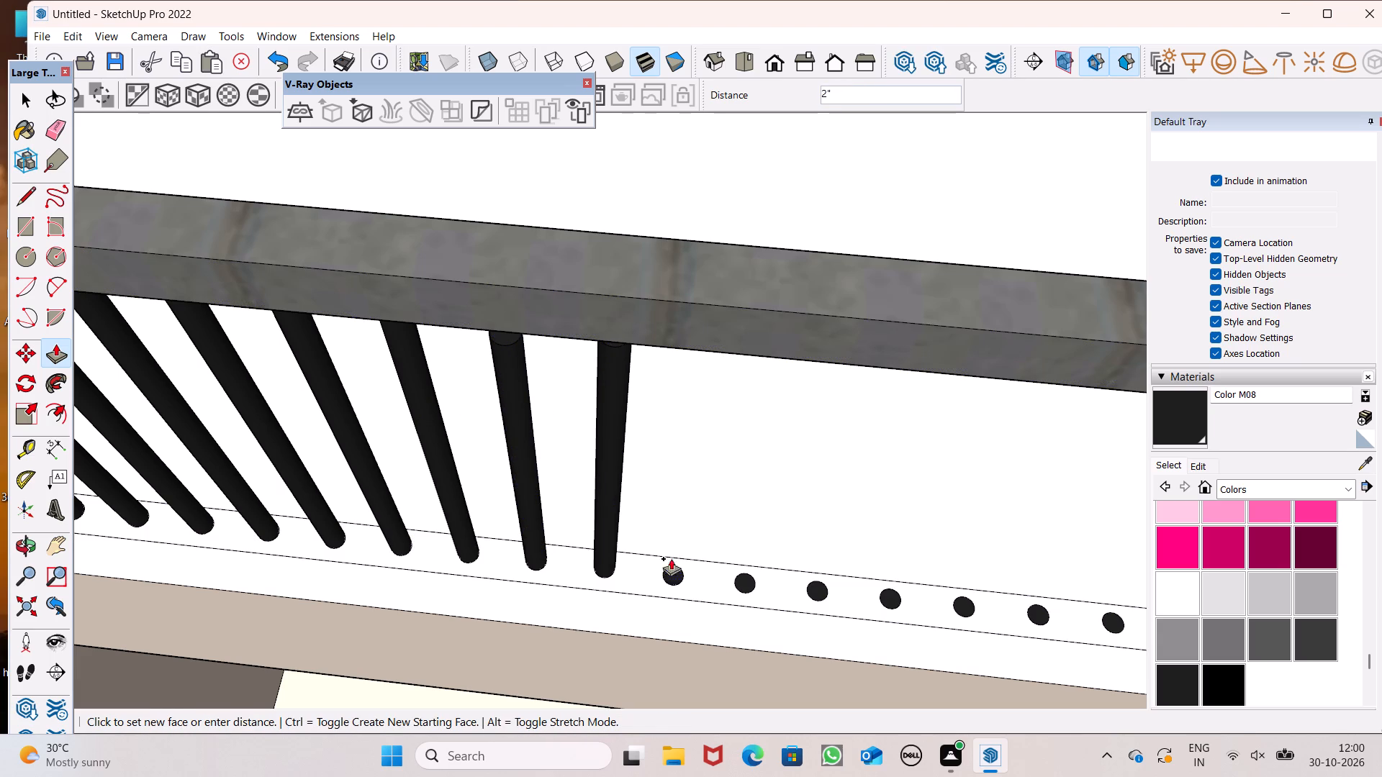
{"action": "left_click_drag", "start_coordinate": [671, 558], "coordinate": [690, 344]}
Extrude the sixteenth to twentieth circles of the upper balcony's row about 2' 8 11/16" each, except the nineteenth at about 2' 6 1/16".
{"action": "scroll", "coordinate": [230, 442], "scroll_direction": "down", "scroll_amount": 6}
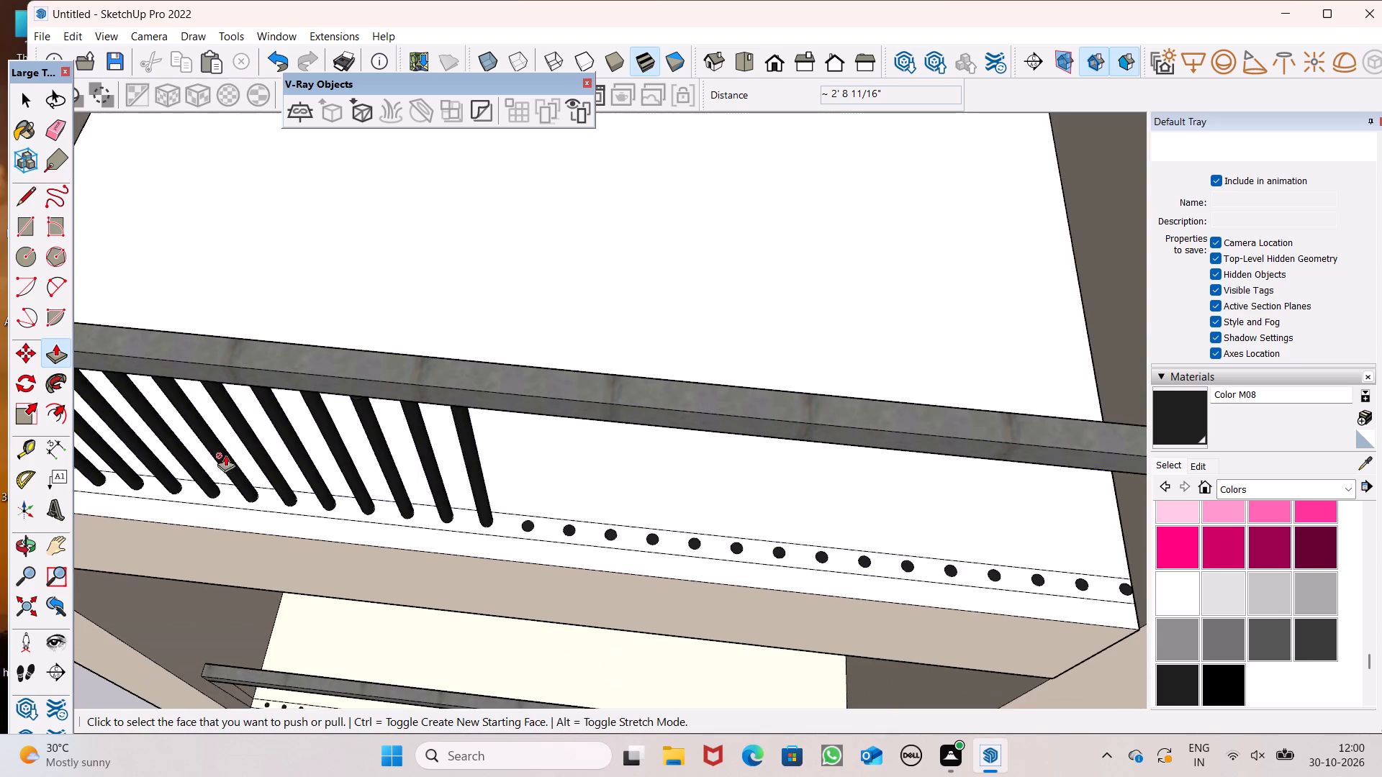
{"action": "scroll", "coordinate": [595, 435], "scroll_direction": "up", "scroll_amount": 4}
{"action": "left_click_drag", "start_coordinate": [485, 576], "coordinate": [483, 545]}
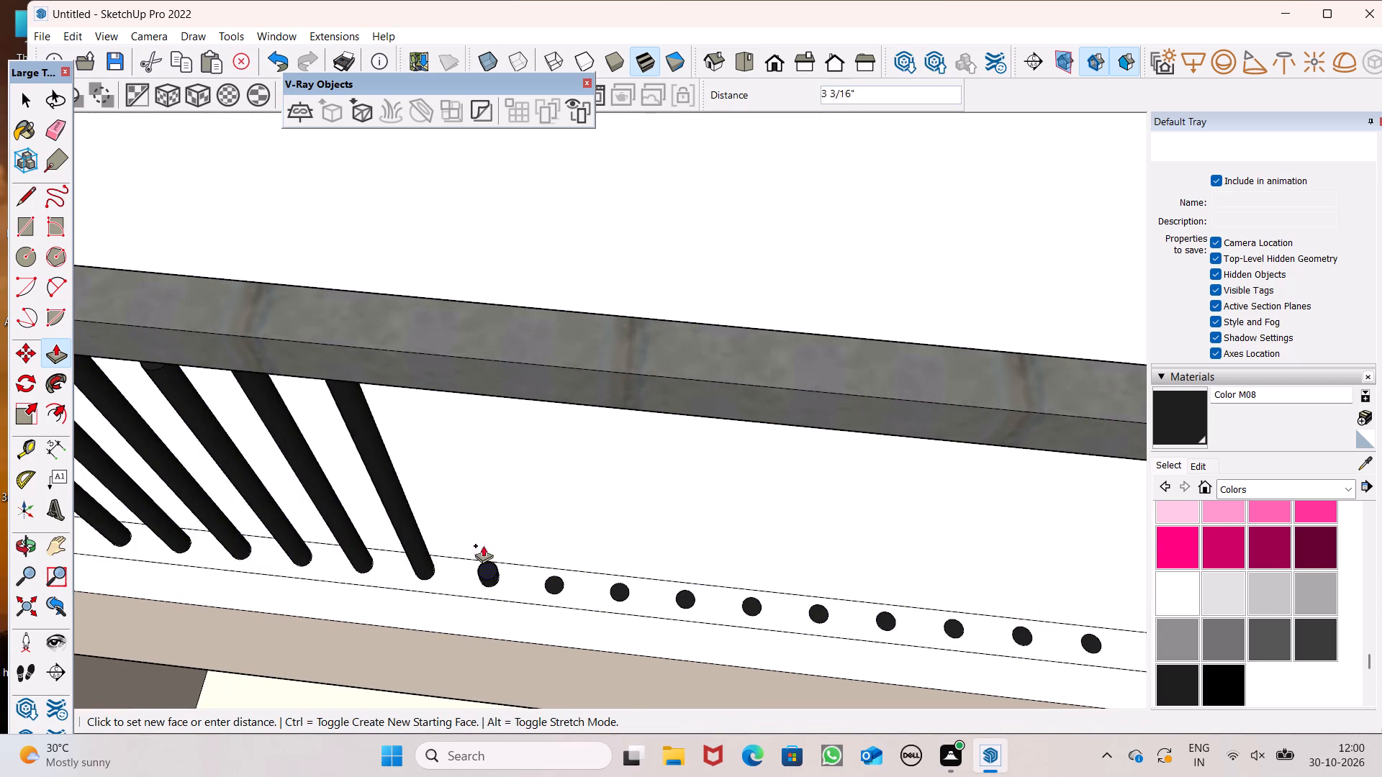
{"action": "left_click_drag", "start_coordinate": [483, 545], "coordinate": [547, 396]}
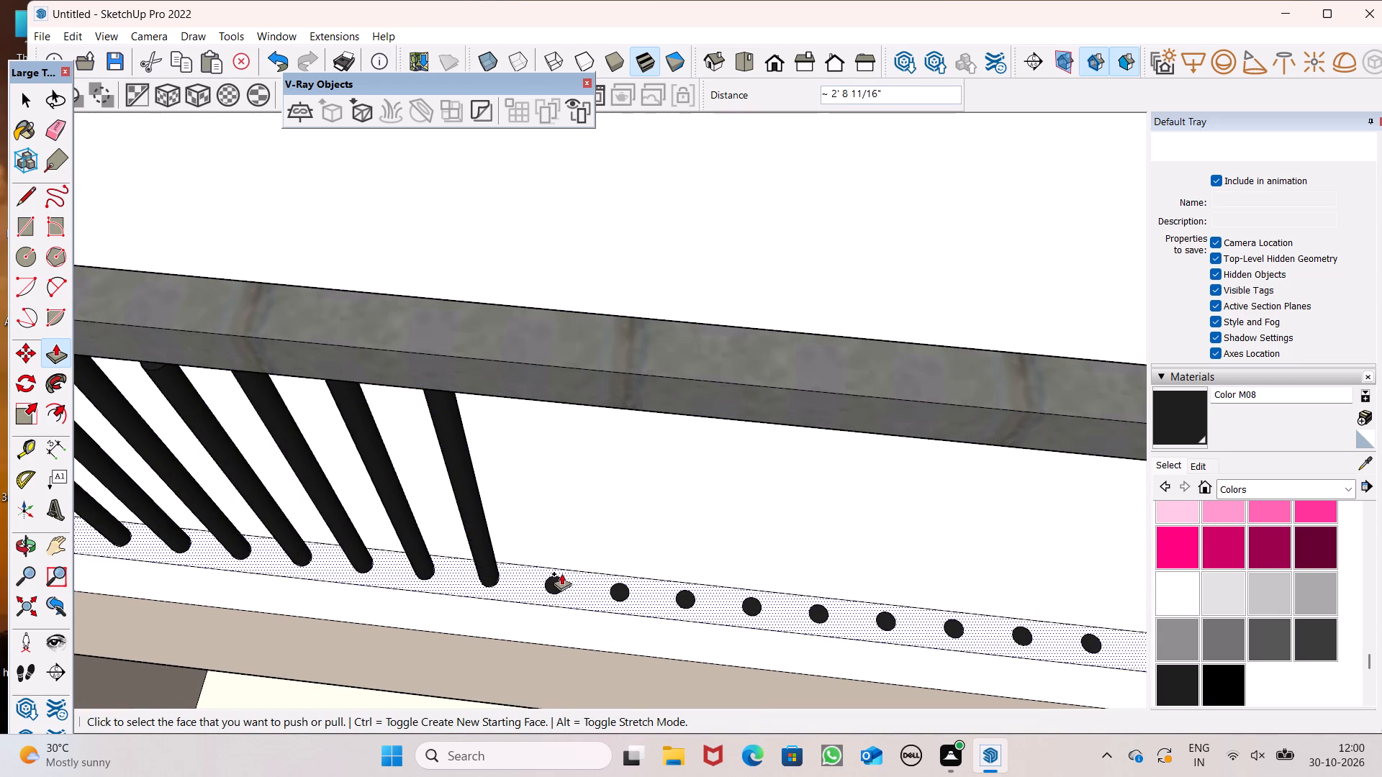
{"action": "left_click_drag", "start_coordinate": [559, 583], "coordinate": [590, 403]}
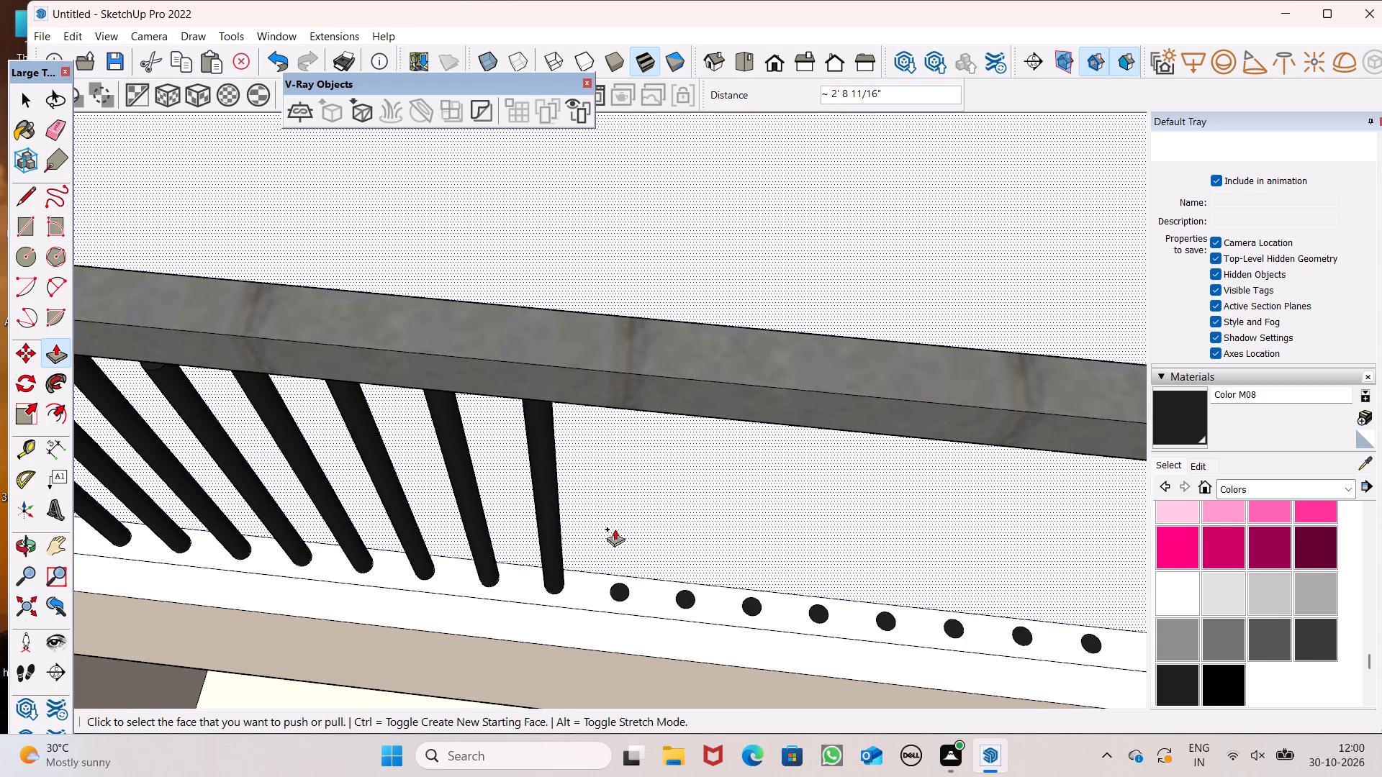
{"action": "left_click_drag", "start_coordinate": [623, 591], "coordinate": [650, 411]}
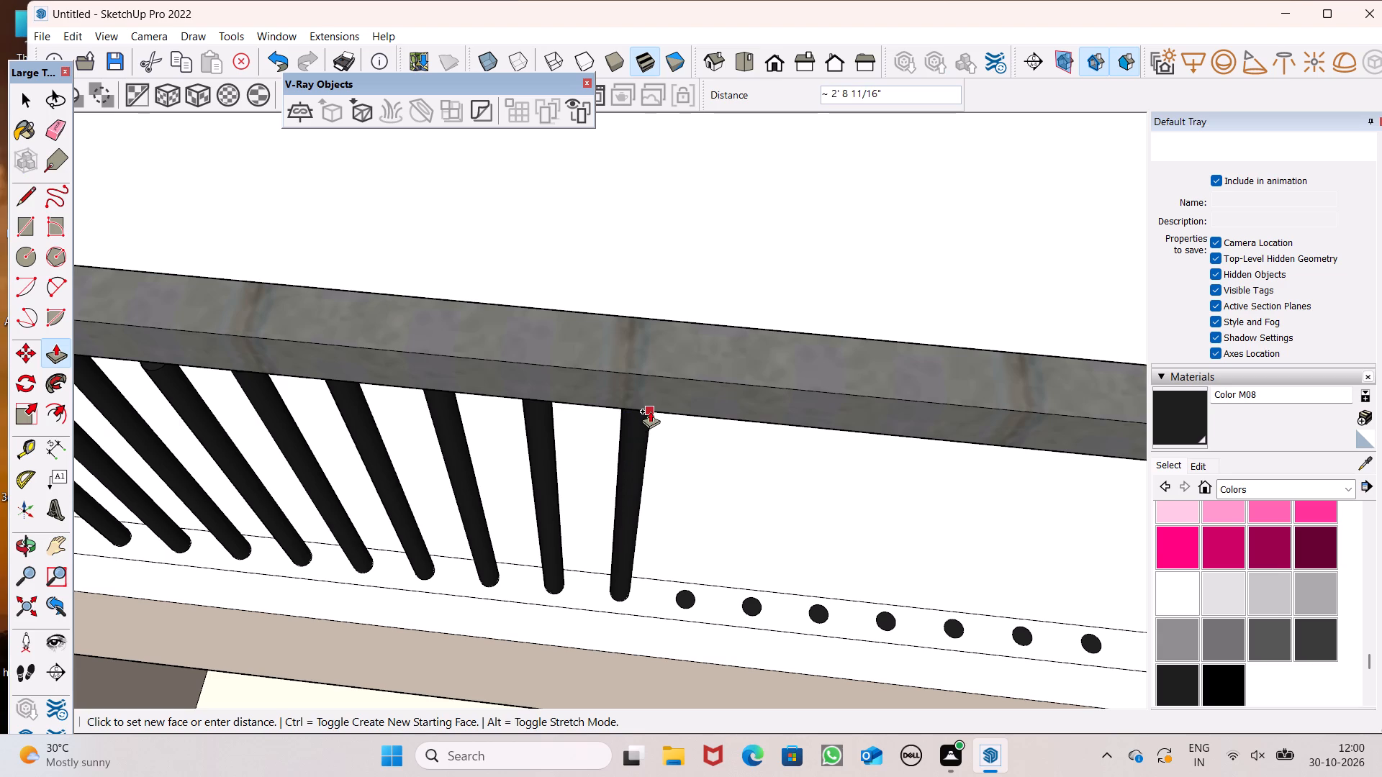
{"action": "left_click_drag", "start_coordinate": [650, 411], "coordinate": [650, 412]}
{"action": "left_click_drag", "start_coordinate": [690, 601], "coordinate": [700, 522]}
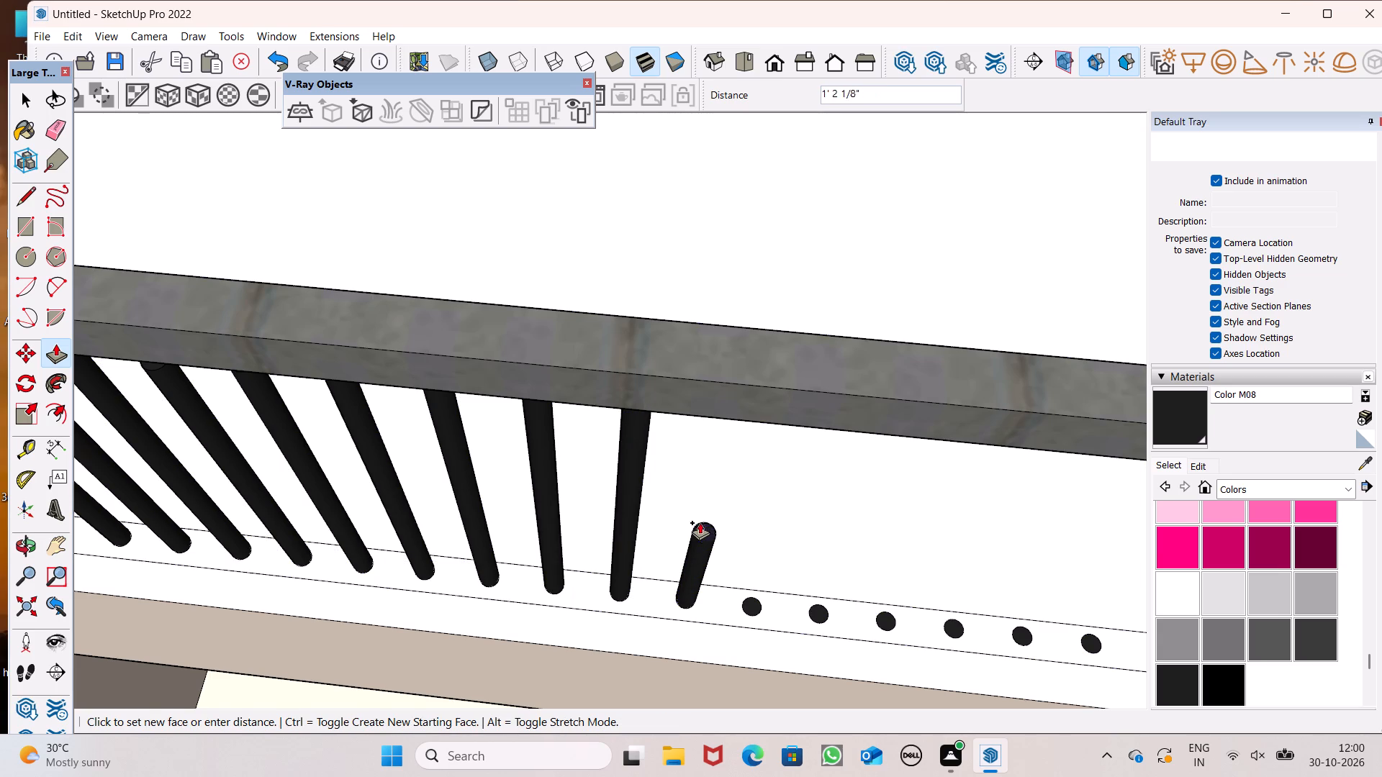
{"action": "left_click_drag", "start_coordinate": [700, 522], "coordinate": [714, 412]}
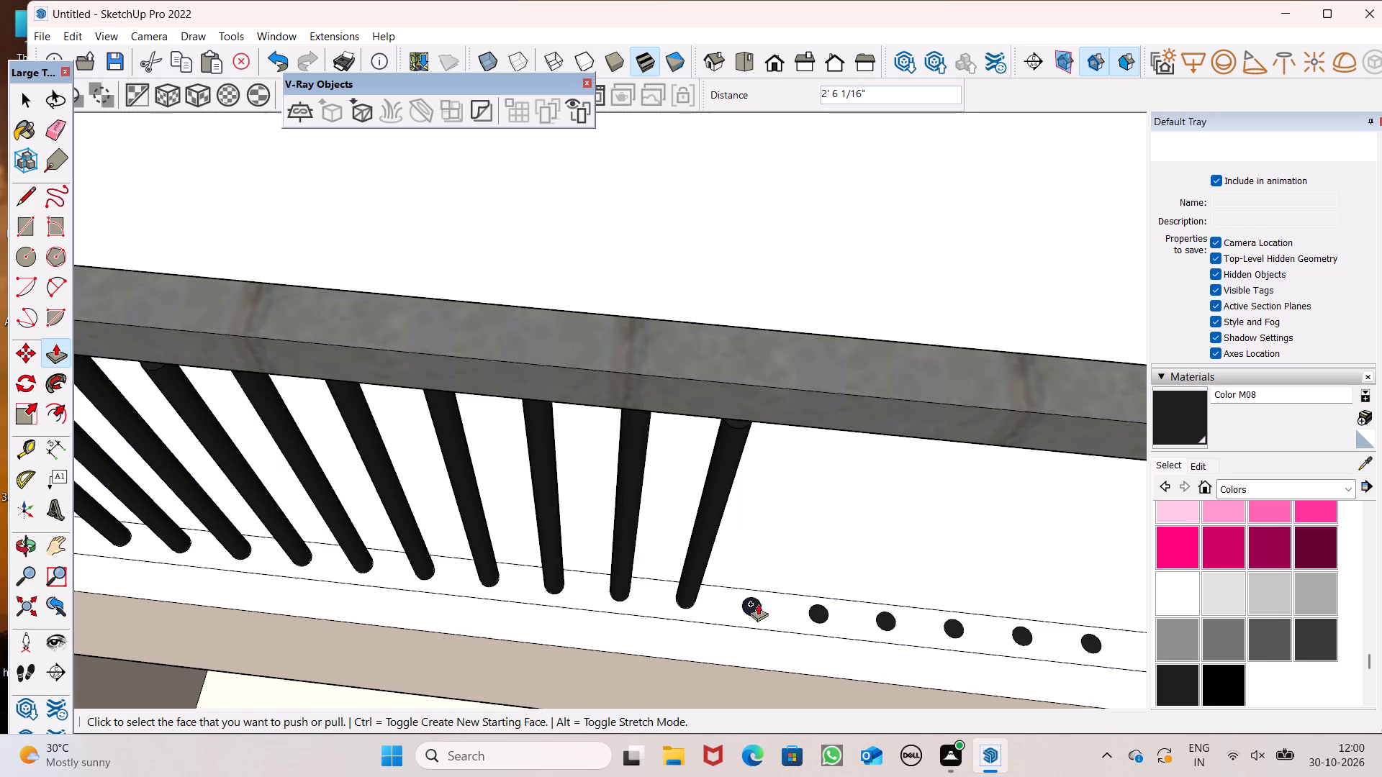
{"action": "left_click_drag", "start_coordinate": [758, 606], "coordinate": [777, 427]}
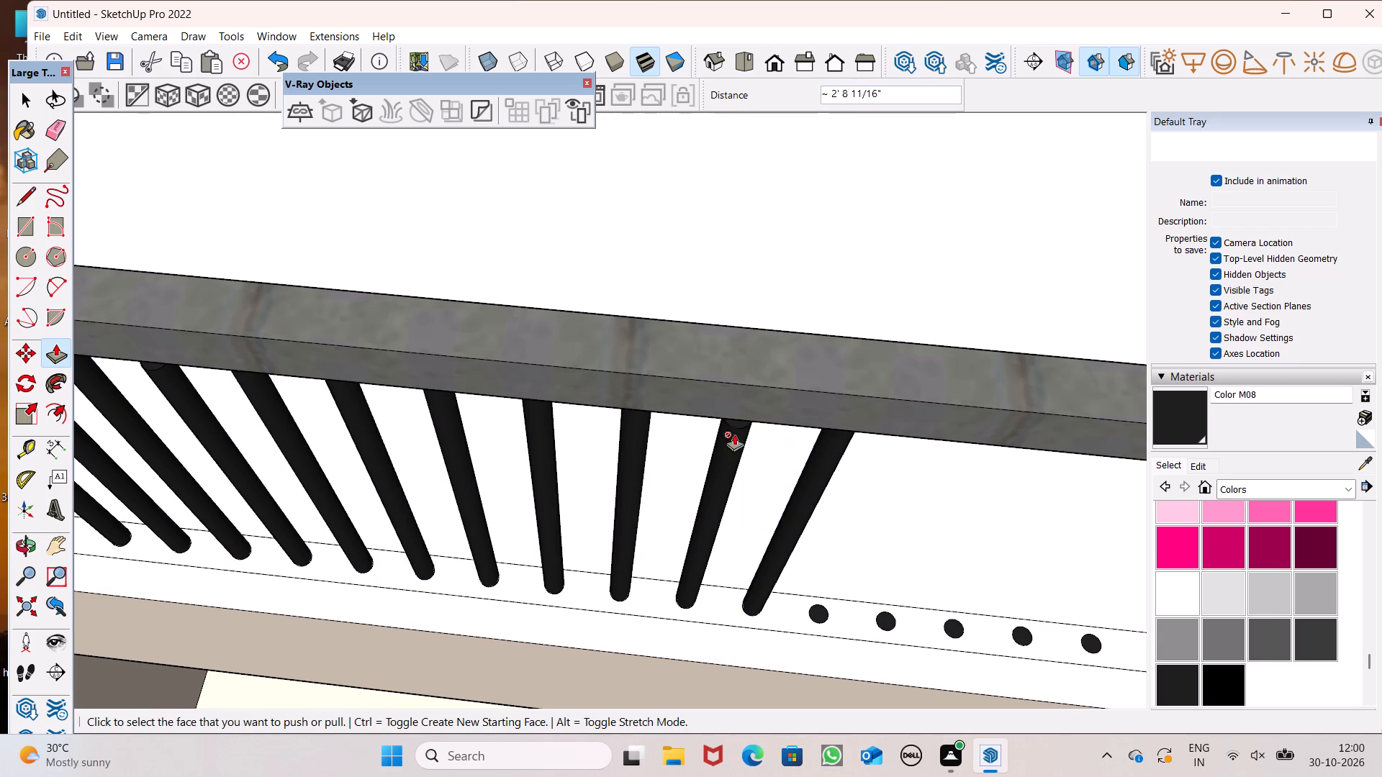
Extrude the twenty-first circle about 2' 3 5/16" and extend its top about 5 3/8" to the top rail's underside.
{"action": "scroll", "coordinate": [654, 455], "scroll_direction": "down", "scroll_amount": 7}
{"action": "scroll", "coordinate": [839, 446], "scroll_direction": "up", "scroll_amount": 4}
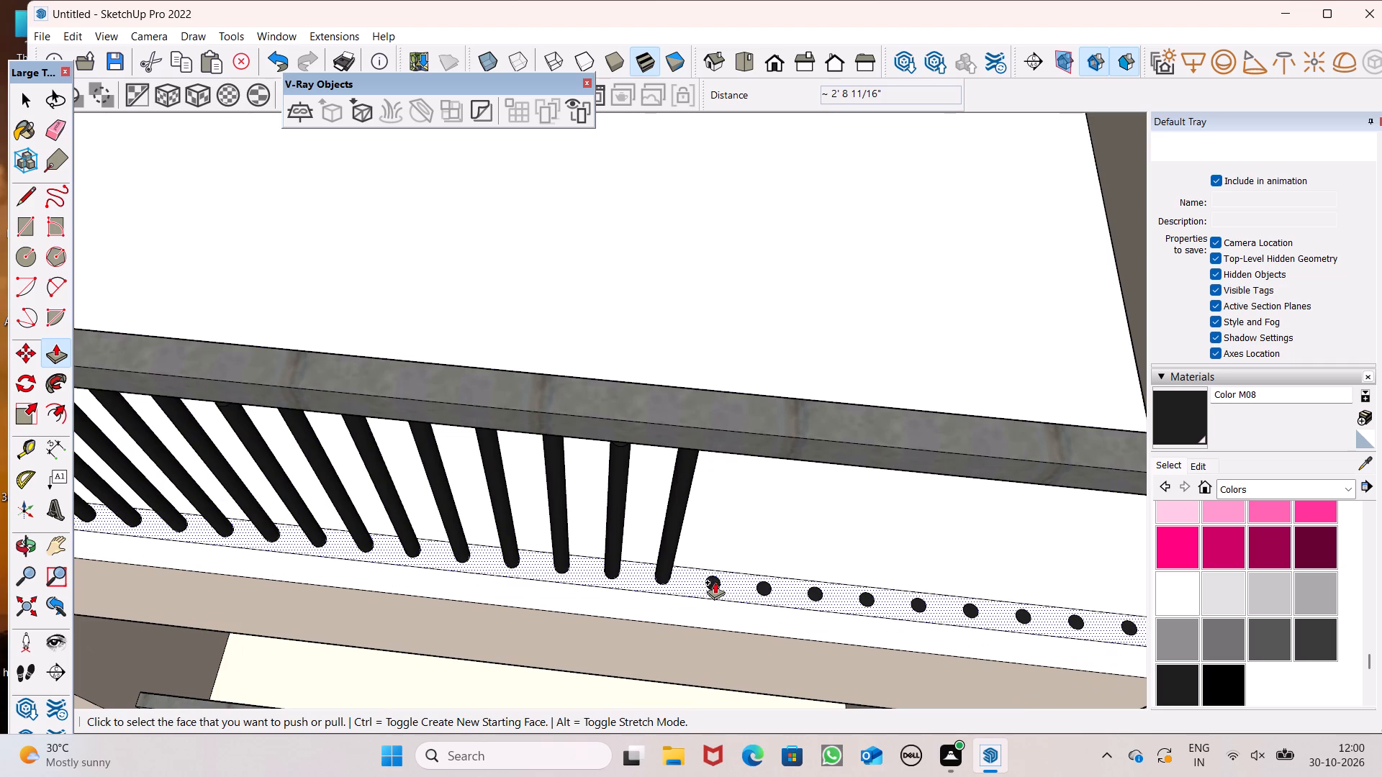
{"action": "left_click_drag", "start_coordinate": [715, 582], "coordinate": [733, 460]}
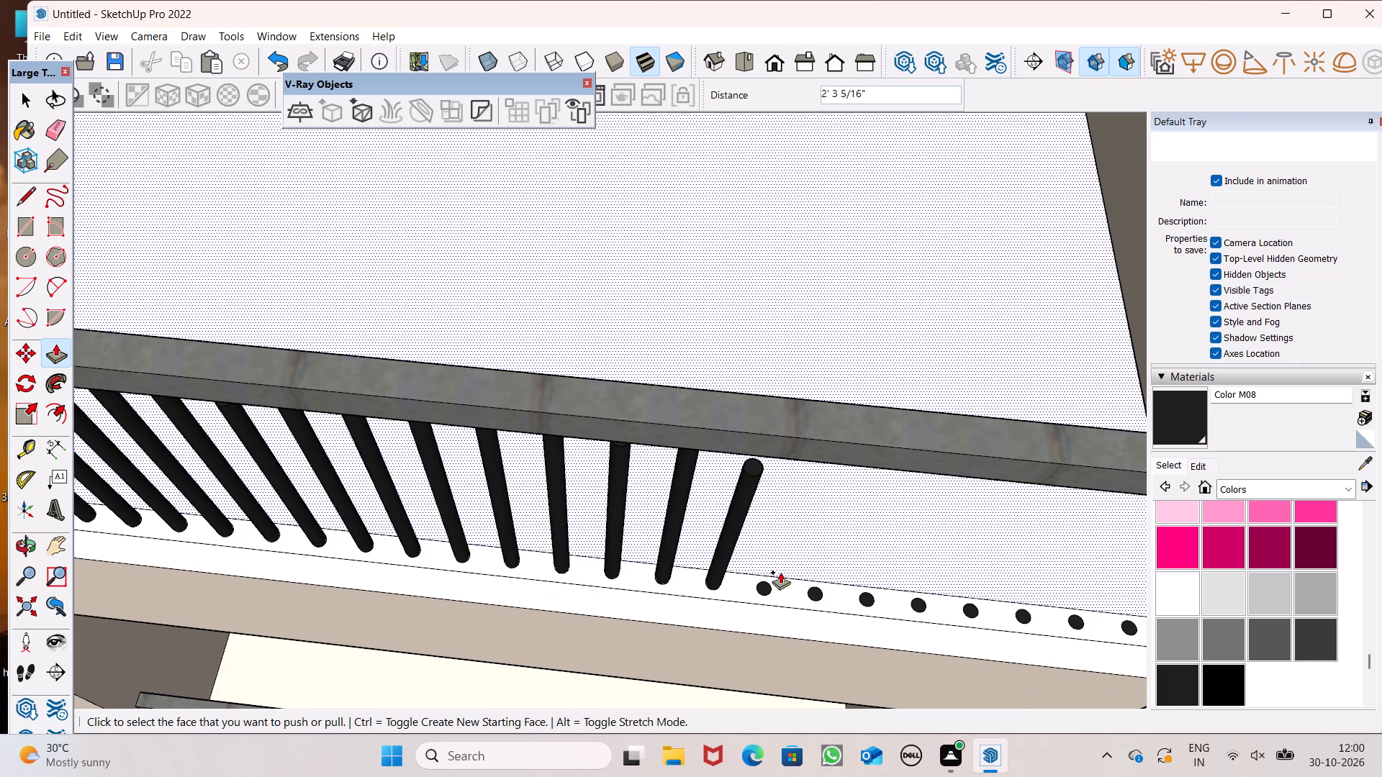
{"action": "scroll", "coordinate": [768, 459], "scroll_direction": "up", "scroll_amount": 12}
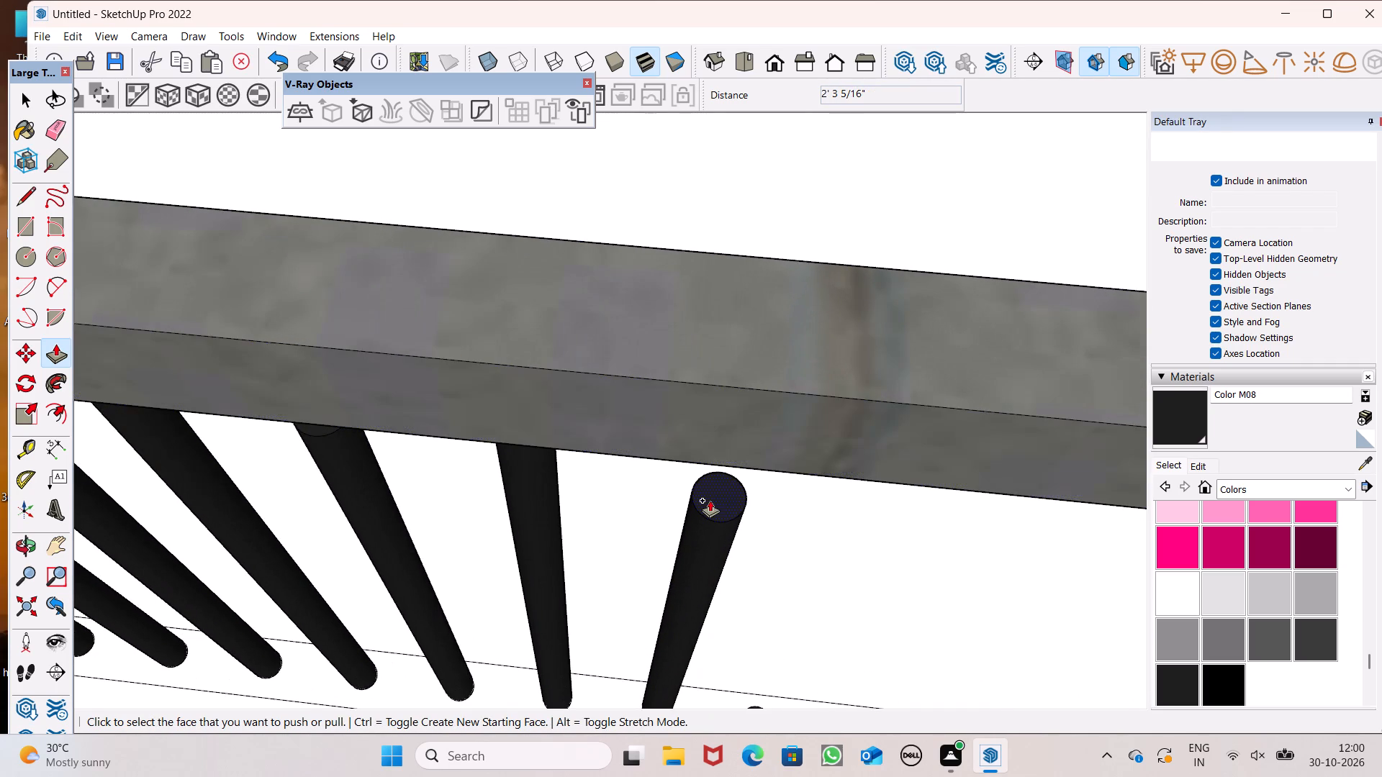
{"action": "left_click_drag", "start_coordinate": [709, 500], "coordinate": [690, 466]}
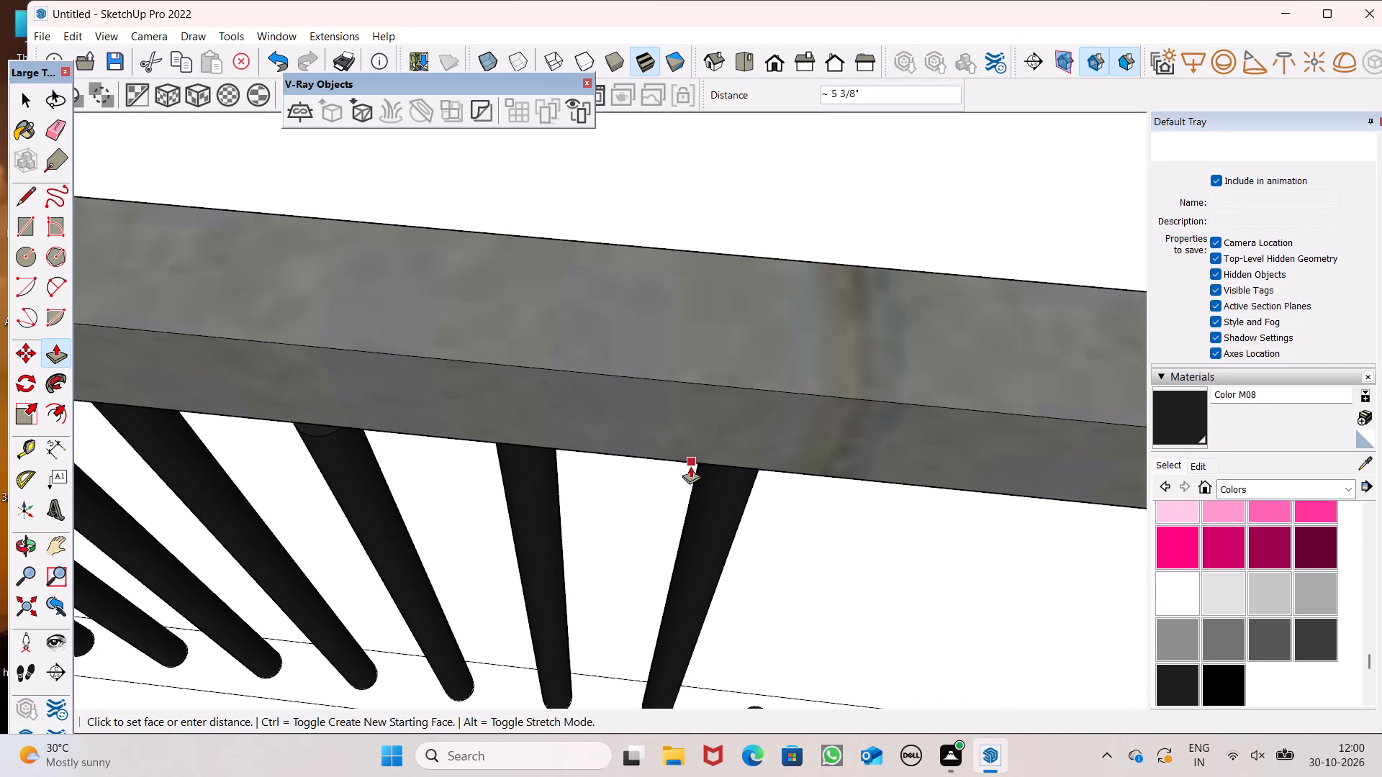
{"action": "left_click_drag", "start_coordinate": [690, 466], "coordinate": [688, 466]}
Extrude the twenty-second to twenty-fourth circles of the upper balcony's row up to the top rail, about 2' 8 11/16" each.
{"action": "scroll", "coordinate": [605, 433], "scroll_direction": "down", "scroll_amount": 14}
{"action": "scroll", "coordinate": [672, 573], "scroll_direction": "up", "scroll_amount": 5}
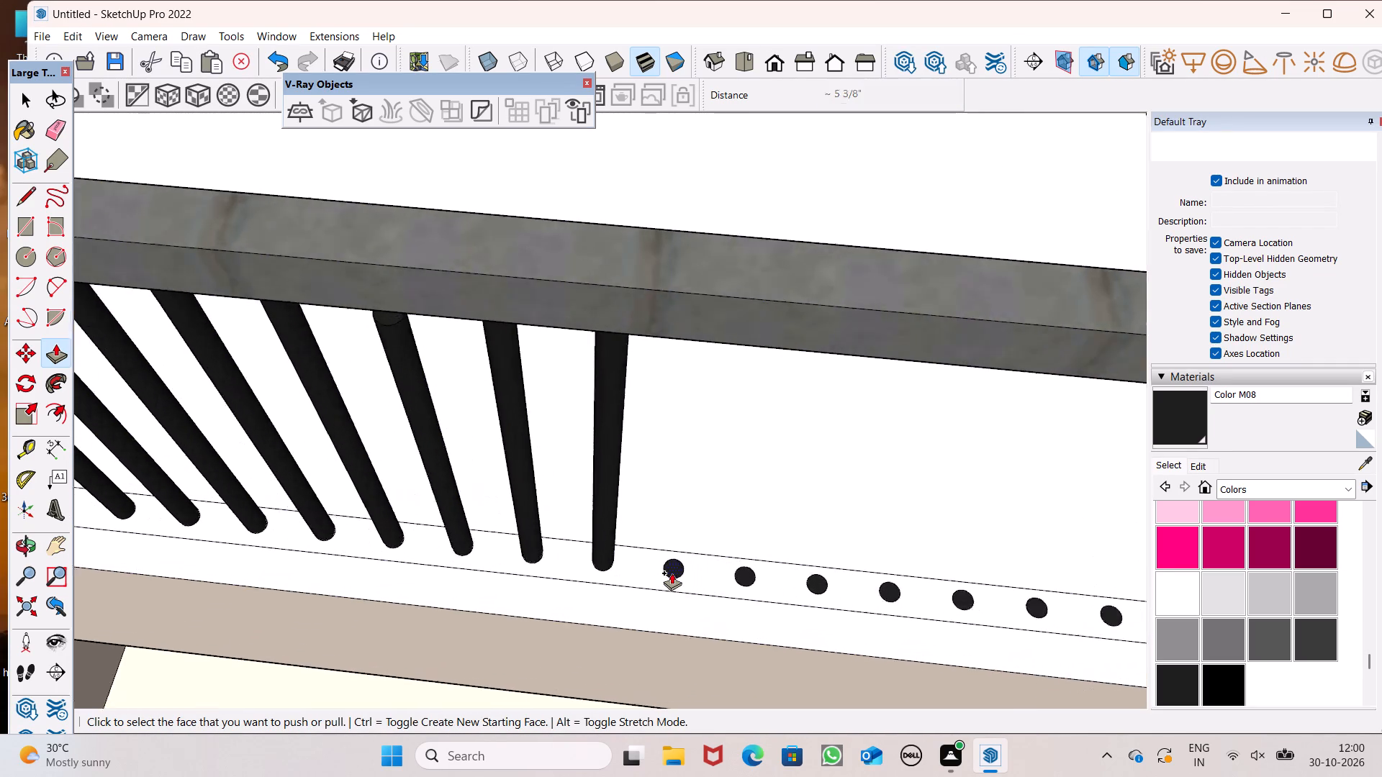
{"action": "left_click_drag", "start_coordinate": [672, 573], "coordinate": [605, 282]}
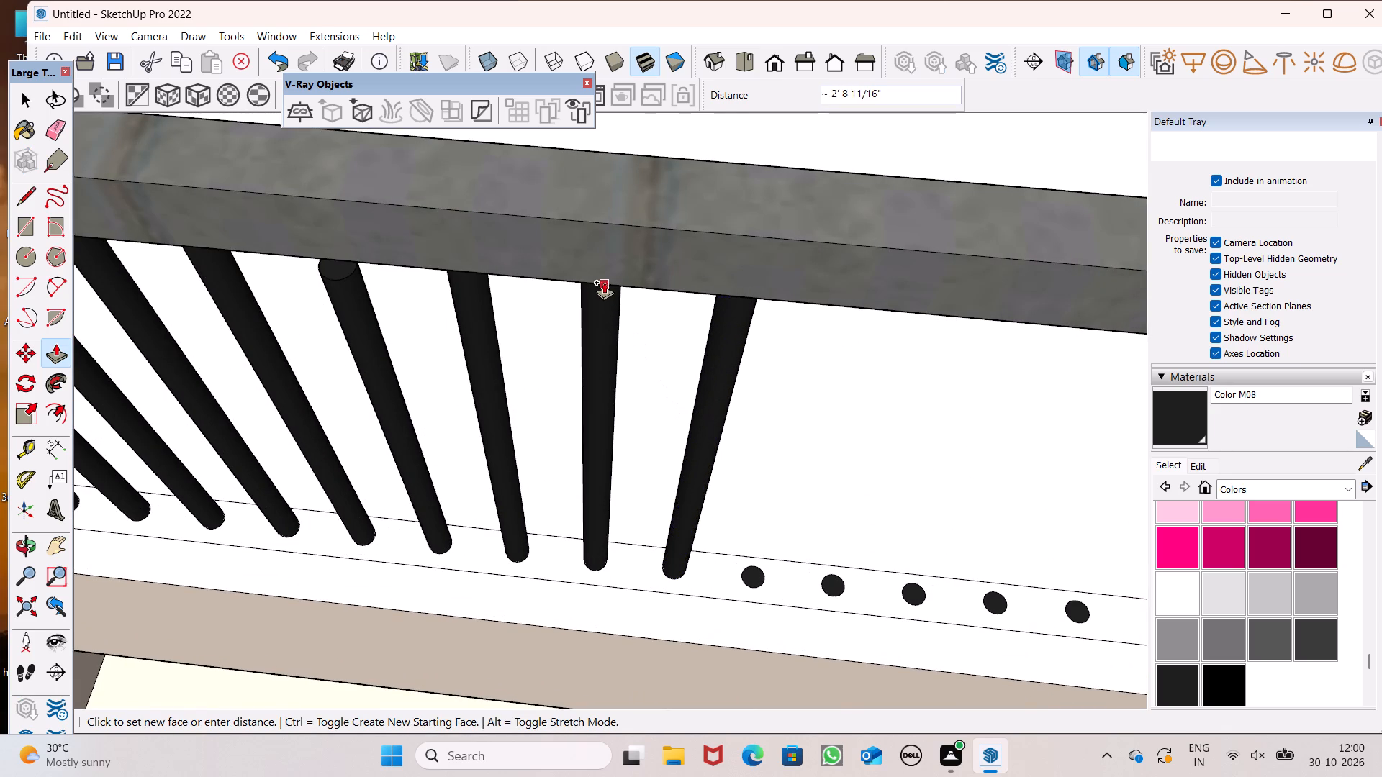
{"action": "scroll", "coordinate": [554, 322], "scroll_direction": "down", "scroll_amount": 14}
{"action": "scroll", "coordinate": [644, 335], "scroll_direction": "up", "scroll_amount": 5}
{"action": "scroll", "coordinate": [667, 276], "scroll_direction": "up", "scroll_amount": 6}
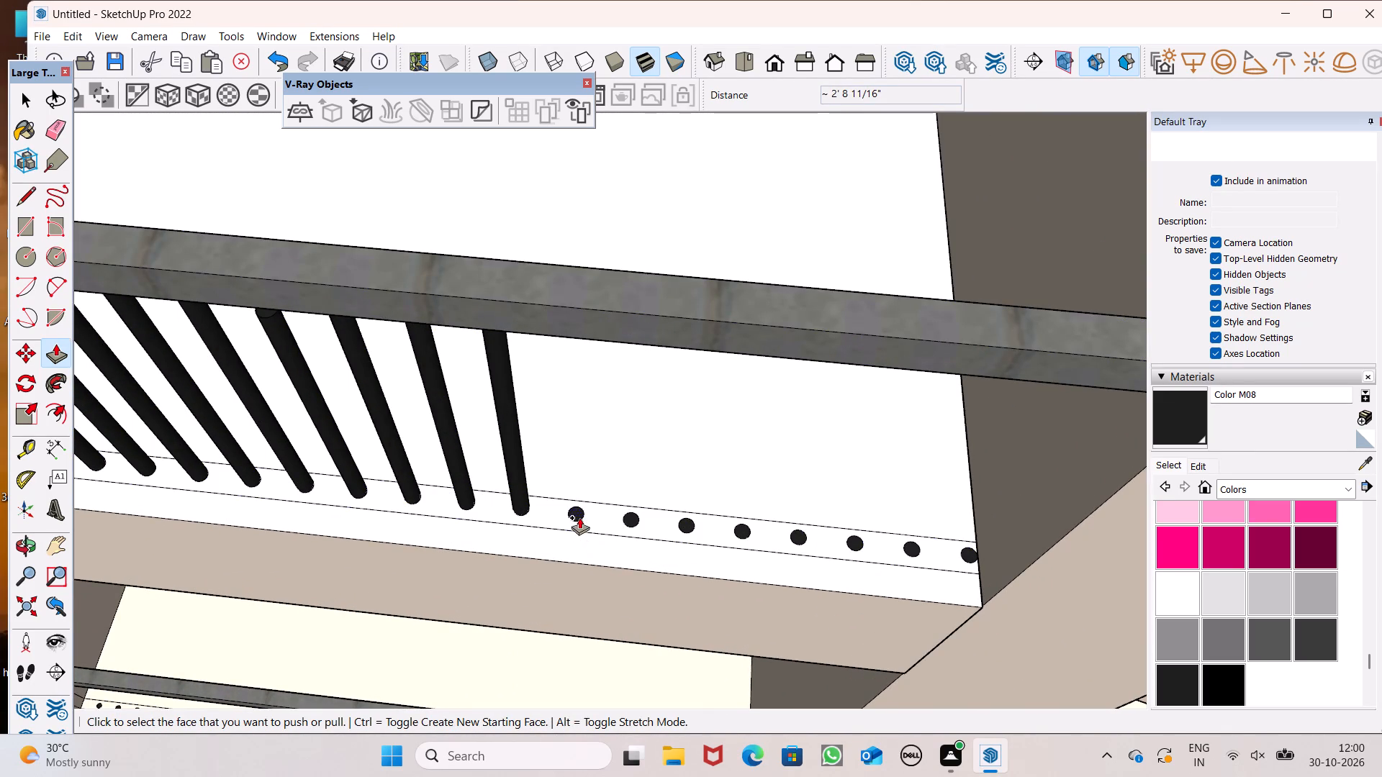
{"action": "left_click_drag", "start_coordinate": [579, 517], "coordinate": [494, 331]}
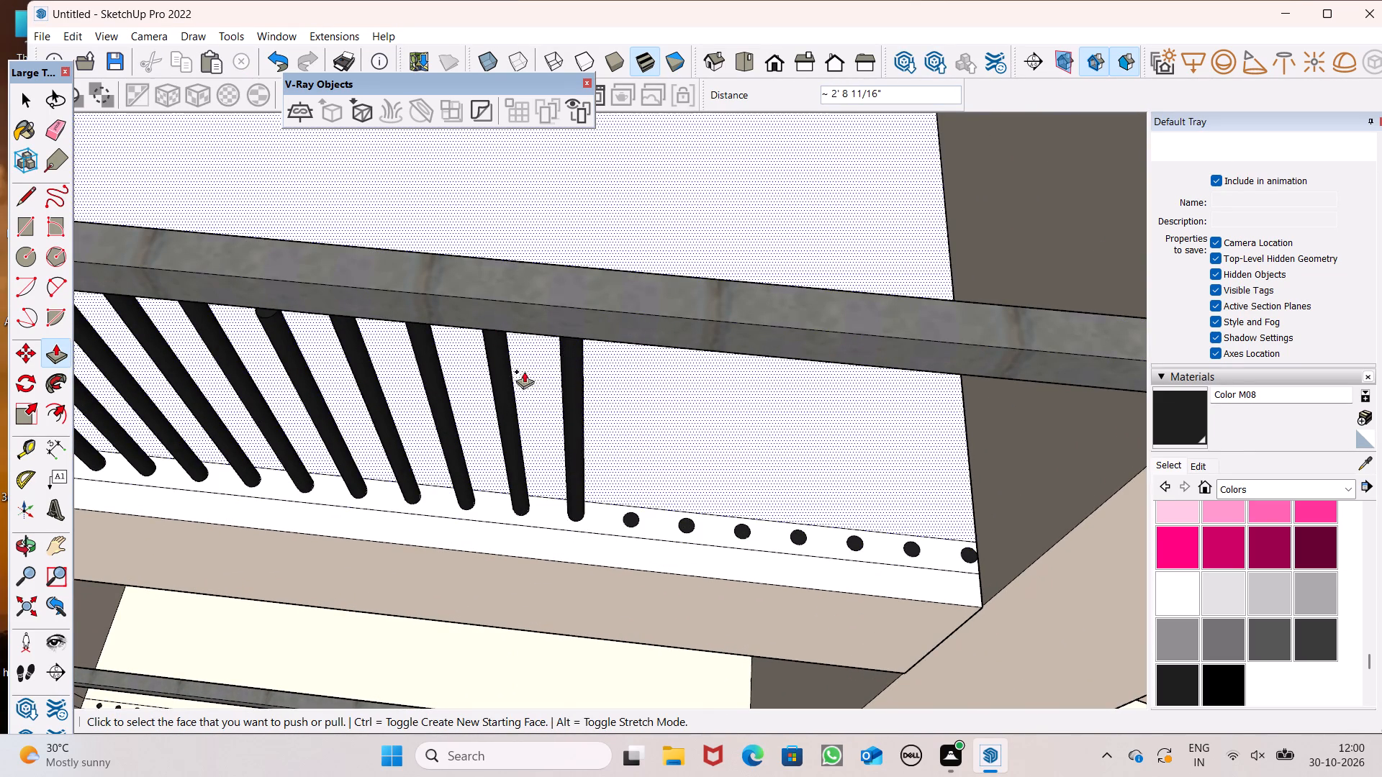
{"action": "left_click_drag", "start_coordinate": [628, 518], "coordinate": [578, 373]}
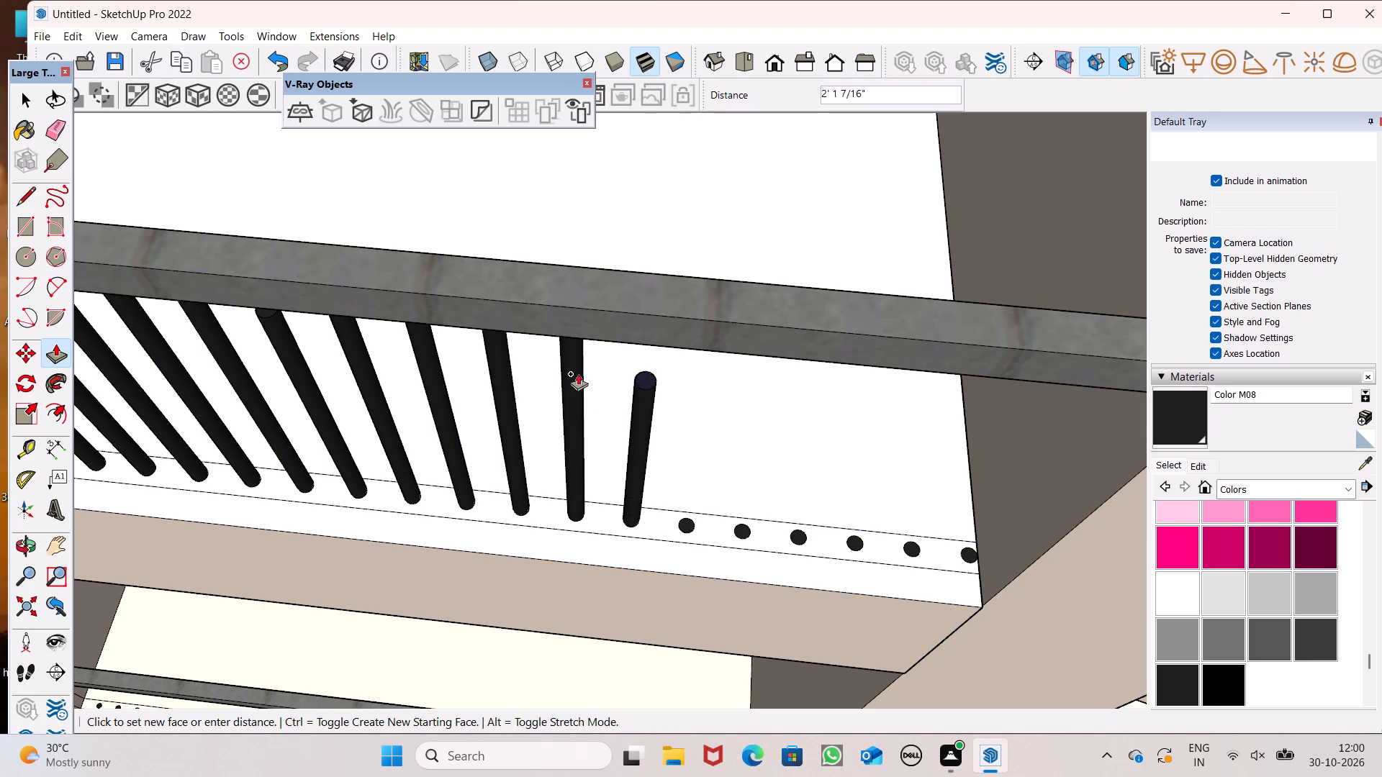
{"action": "left_click_drag", "start_coordinate": [578, 373], "coordinate": [569, 335]}
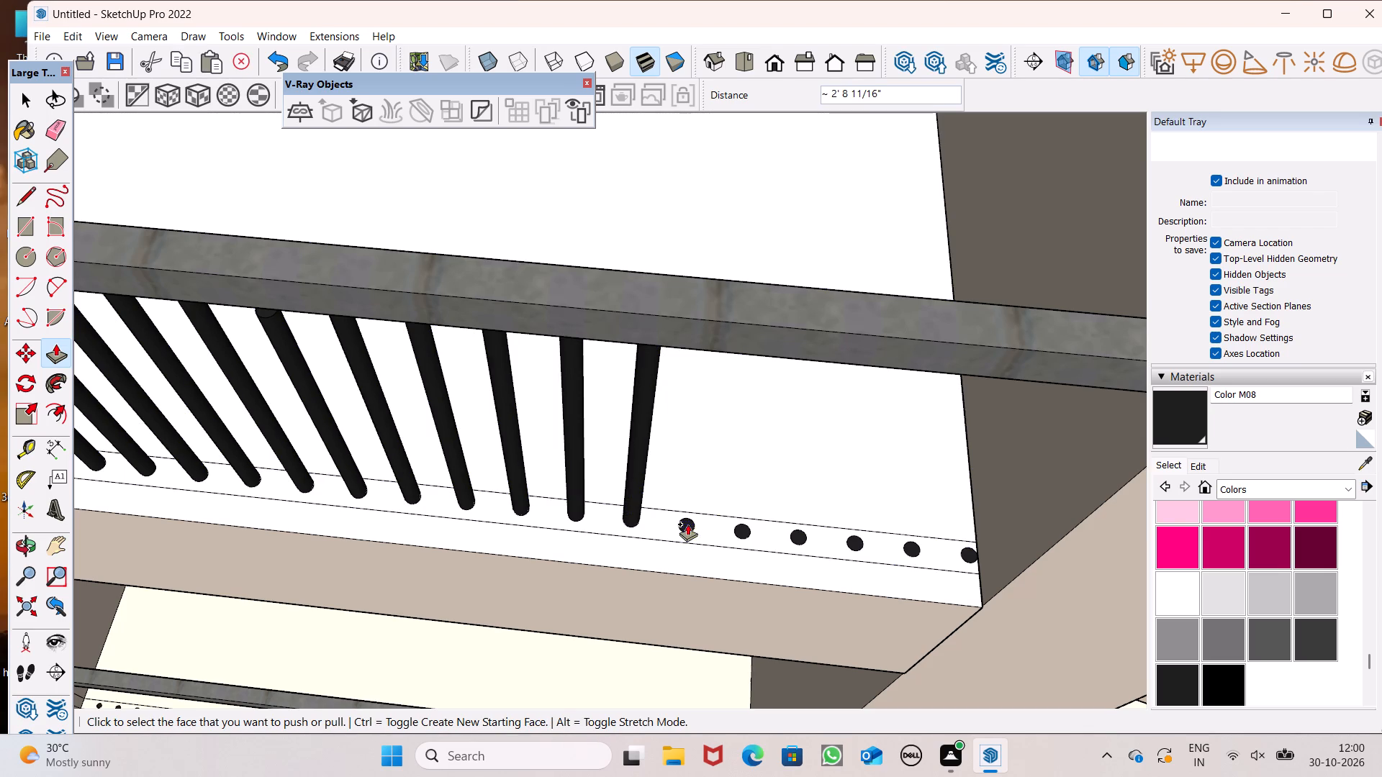
Extrude the twenty-fifth to twenty-eighth circles of the upper balcony's row up to the top rail, about 2' 8 11/16" each.
{"action": "left_click_drag", "start_coordinate": [686, 524], "coordinate": [659, 346]}
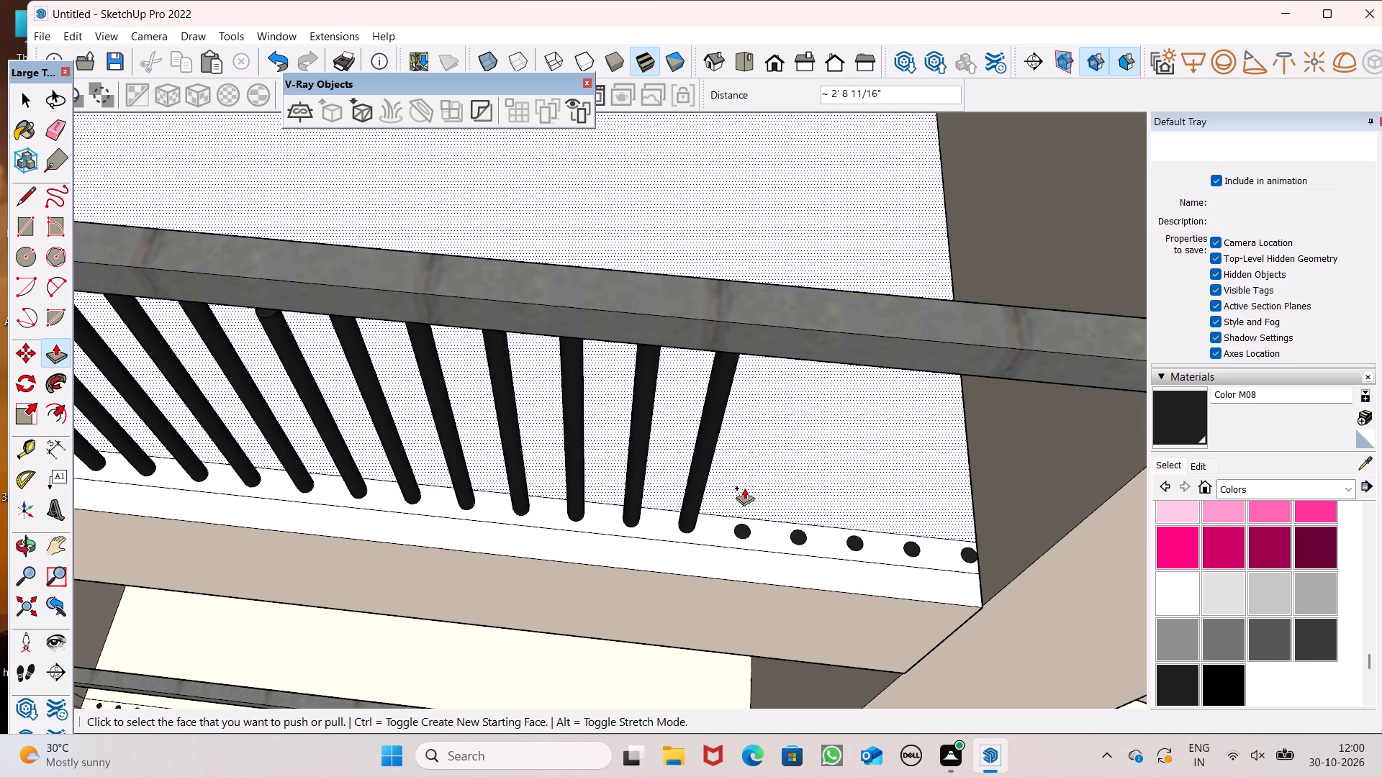
{"action": "left_click_drag", "start_coordinate": [741, 531], "coordinate": [723, 353]}
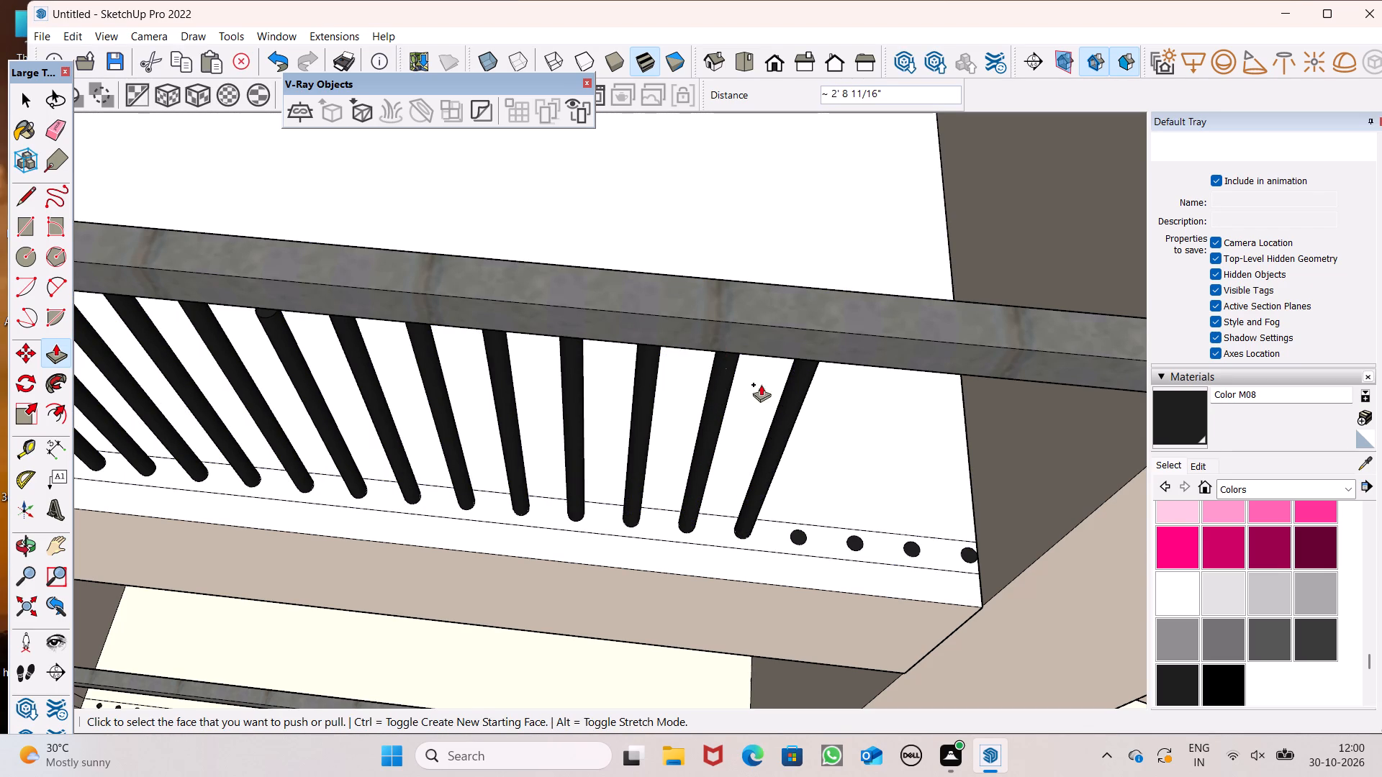
{"action": "left_click_drag", "start_coordinate": [803, 540], "coordinate": [813, 362]}
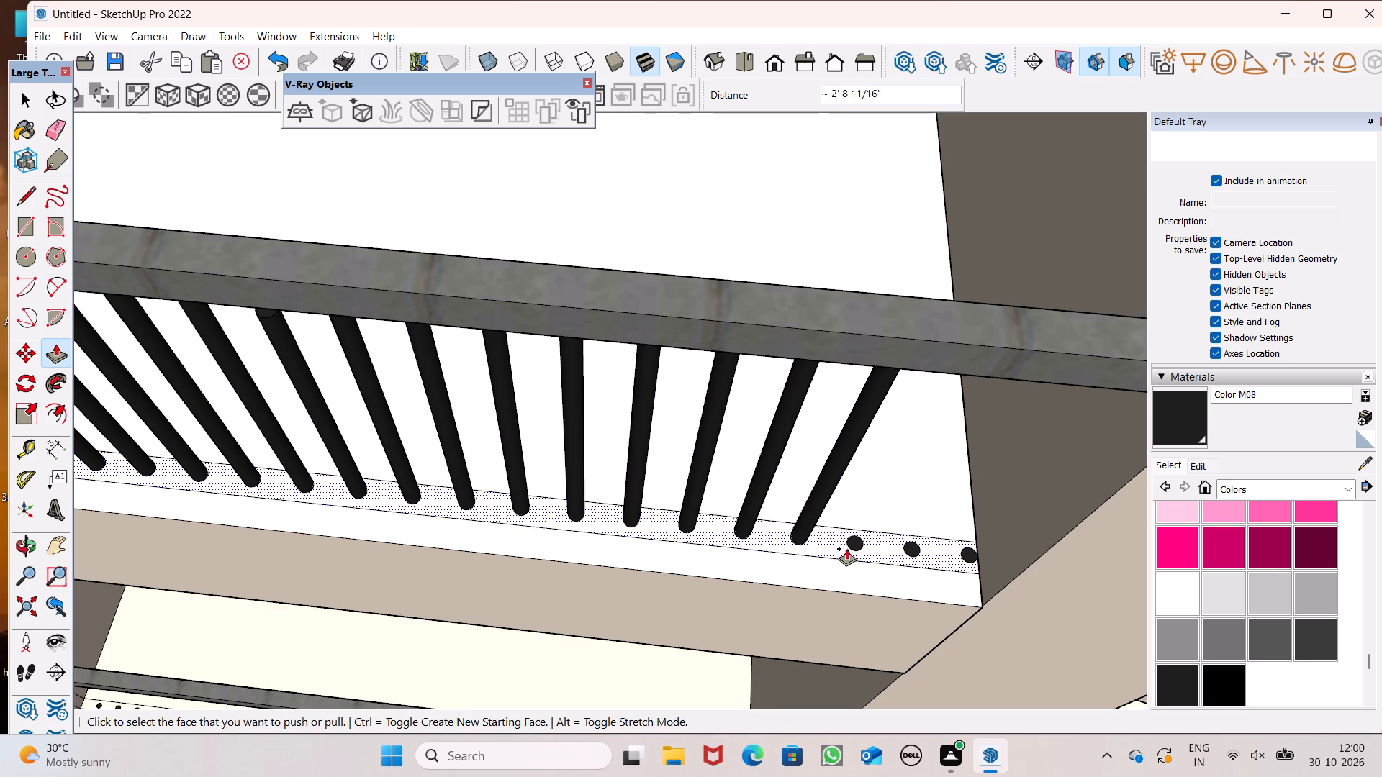
{"action": "left_click_drag", "start_coordinate": [853, 541], "coordinate": [877, 365]}
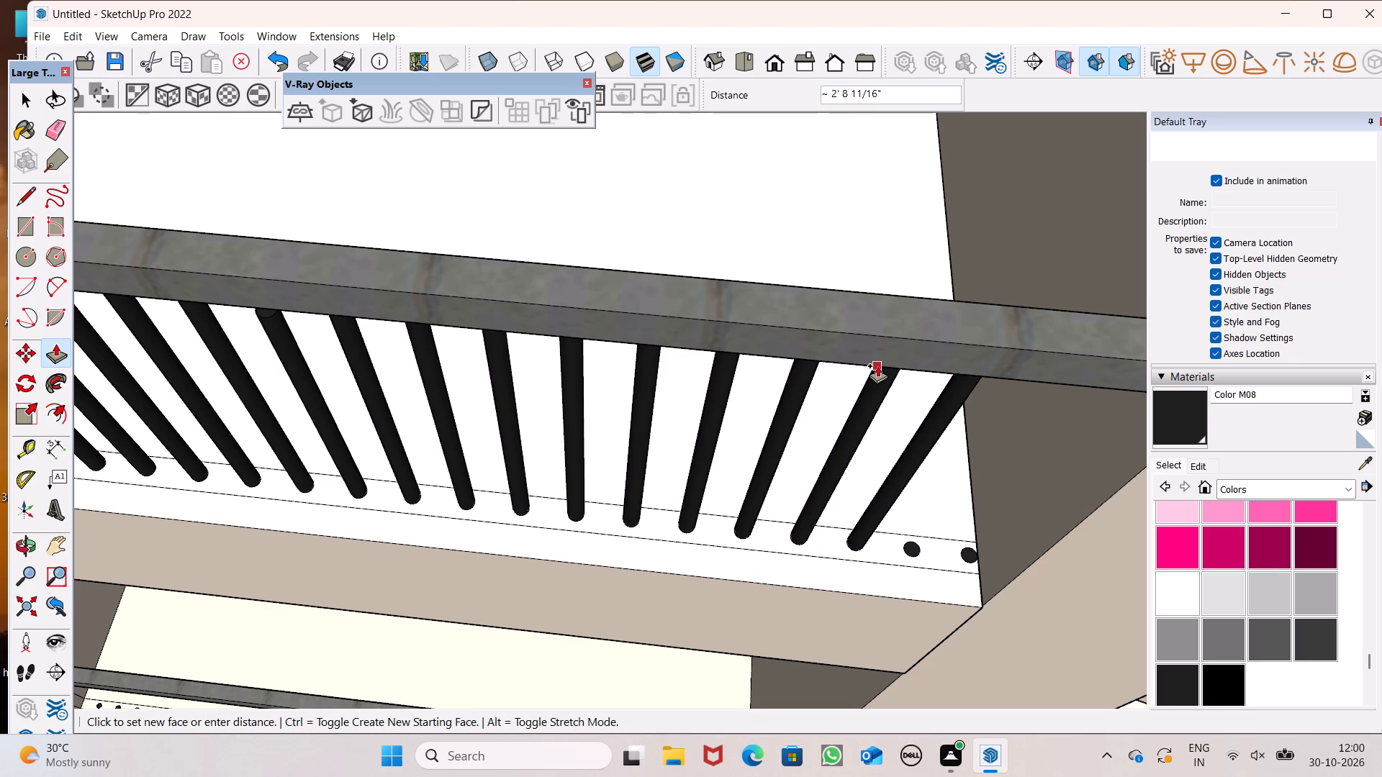
{"action": "left_click_drag", "start_coordinate": [877, 365], "coordinate": [888, 367]}
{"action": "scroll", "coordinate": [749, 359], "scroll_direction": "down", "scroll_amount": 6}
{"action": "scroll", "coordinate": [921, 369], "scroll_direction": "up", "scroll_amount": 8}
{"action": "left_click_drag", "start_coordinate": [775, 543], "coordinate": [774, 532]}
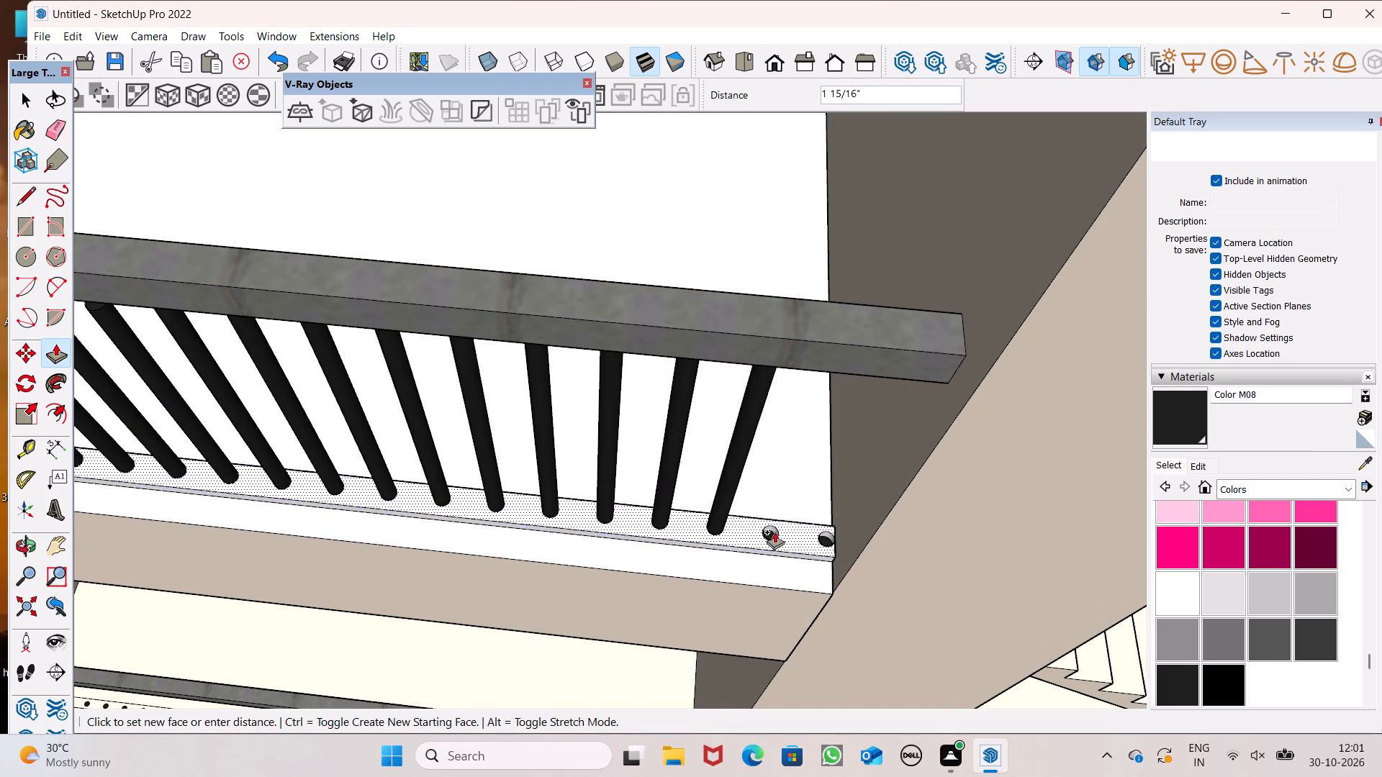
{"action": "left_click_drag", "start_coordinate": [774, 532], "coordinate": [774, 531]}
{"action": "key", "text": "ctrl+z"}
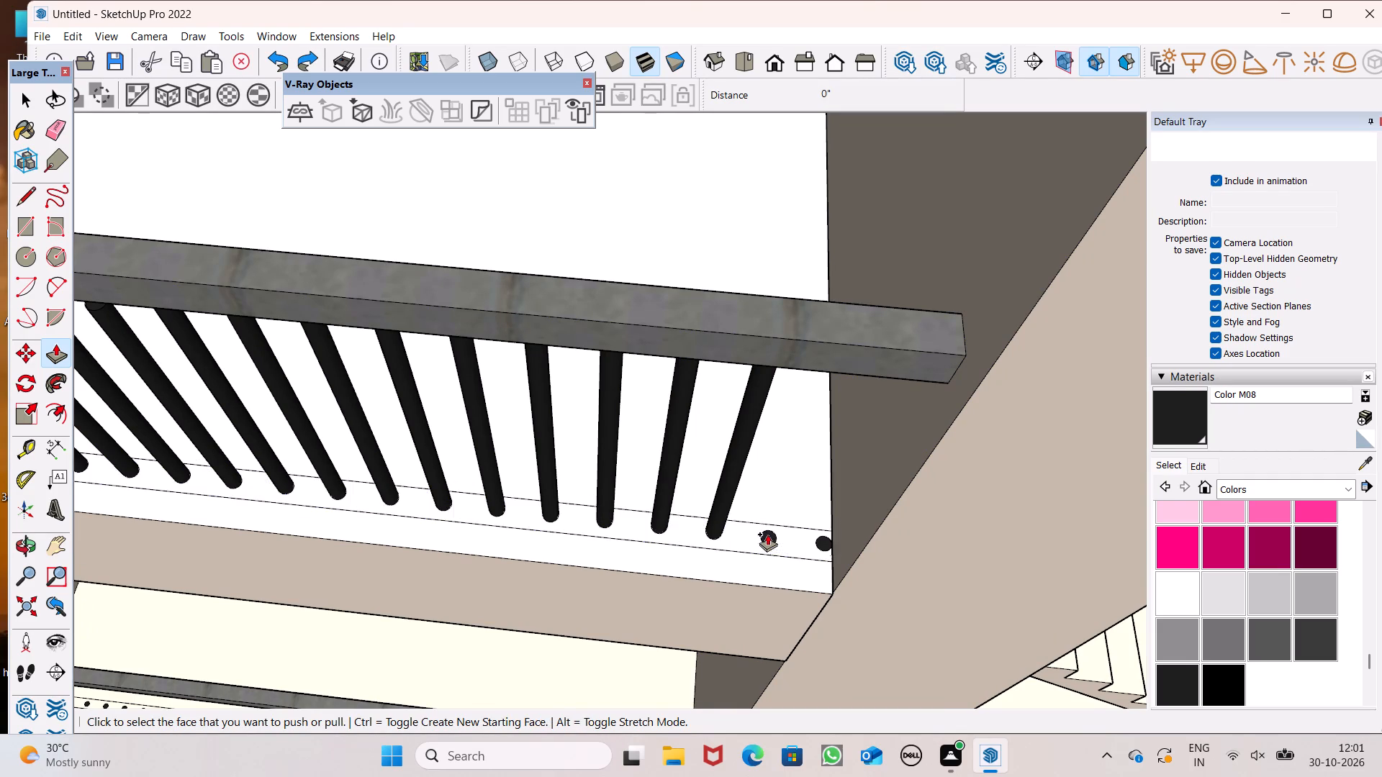
Extrude the last two circles at the far end of the upper balcony's row up to the top rail, about 2' 8 11/16" each.
{"action": "left_click_drag", "start_coordinate": [767, 538], "coordinate": [772, 365]}
{"action": "left_click_drag", "start_coordinate": [826, 545], "coordinate": [839, 443]}
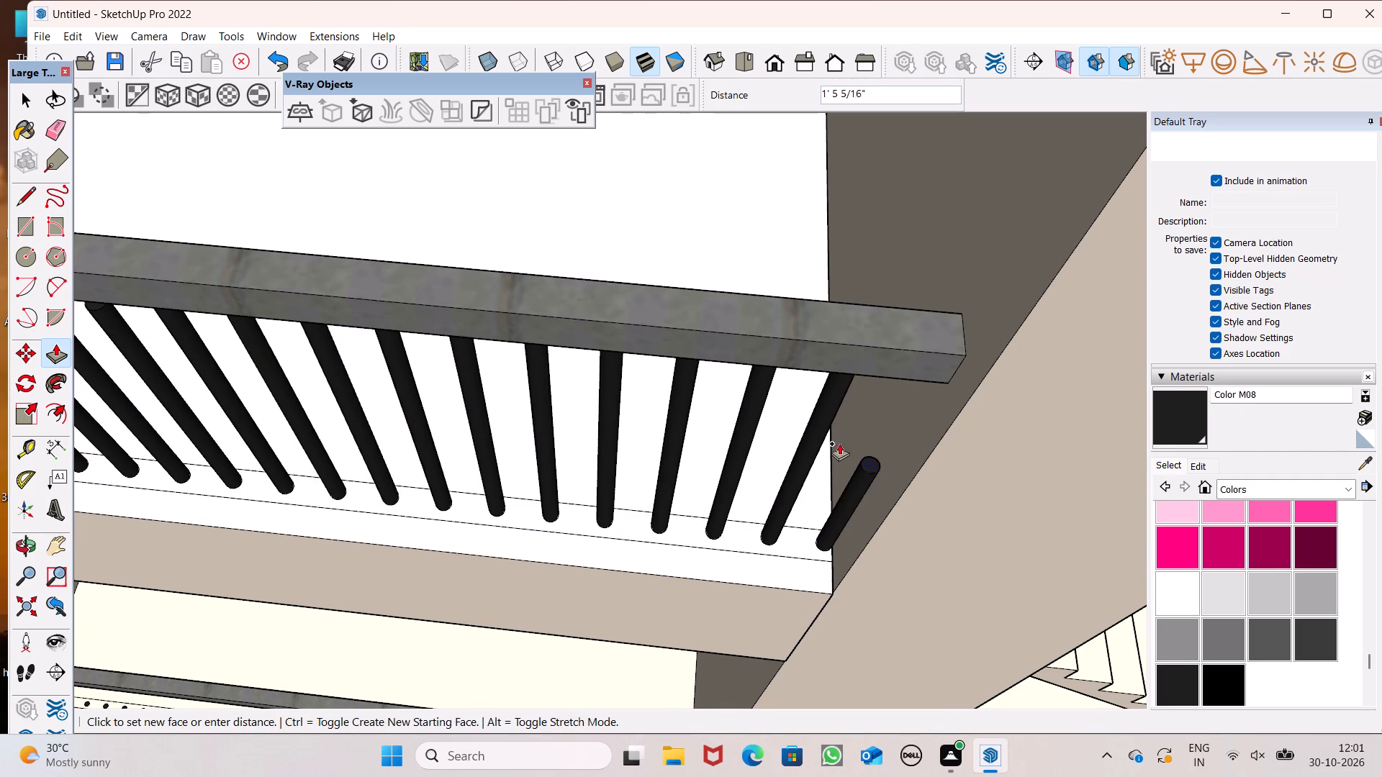
{"action": "left_click_drag", "start_coordinate": [839, 443], "coordinate": [870, 378]}
Examine the upper balcony's railing from the front, checking how the row of balusters meets the top rail.
{"action": "scroll", "coordinate": [862, 341], "scroll_direction": "down", "scroll_amount": 2}
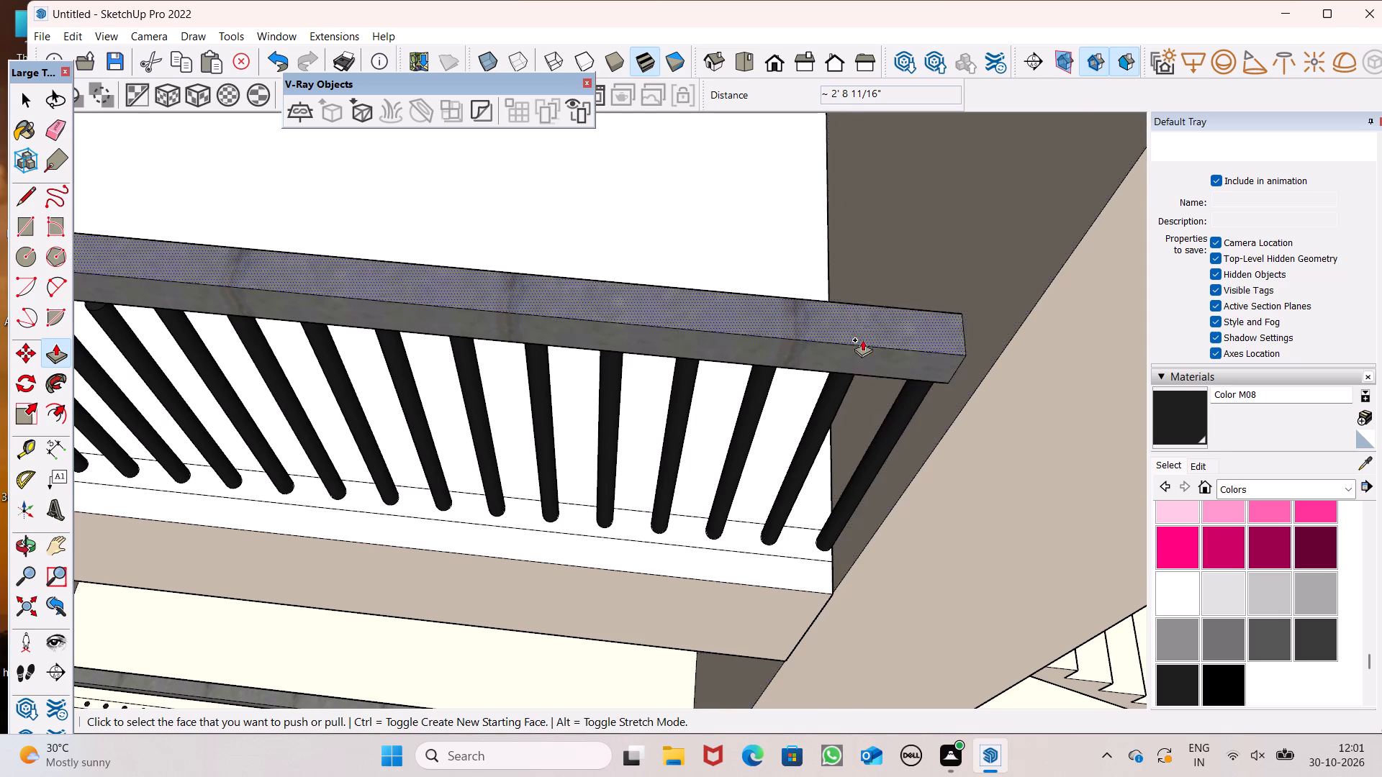
{"action": "scroll", "coordinate": [862, 340], "scroll_direction": "down", "scroll_amount": 19}
{"action": "middle_click_drag", "start_coordinate": [846, 417], "coordinate": [852, 265]}
{"action": "scroll", "coordinate": [852, 317], "scroll_direction": "up", "scroll_amount": 1}
{"action": "scroll", "coordinate": [798, 353], "scroll_direction": "down", "scroll_amount": 5}
{"action": "middle_click_drag", "start_coordinate": [797, 357], "coordinate": [833, 230]}
{"action": "scroll", "coordinate": [819, 253], "scroll_direction": "up", "scroll_amount": 4}
{"action": "scroll", "coordinate": [754, 308], "scroll_direction": "up", "scroll_amount": 8}
{"action": "middle_click_drag", "start_coordinate": [713, 327], "coordinate": [713, 310]}
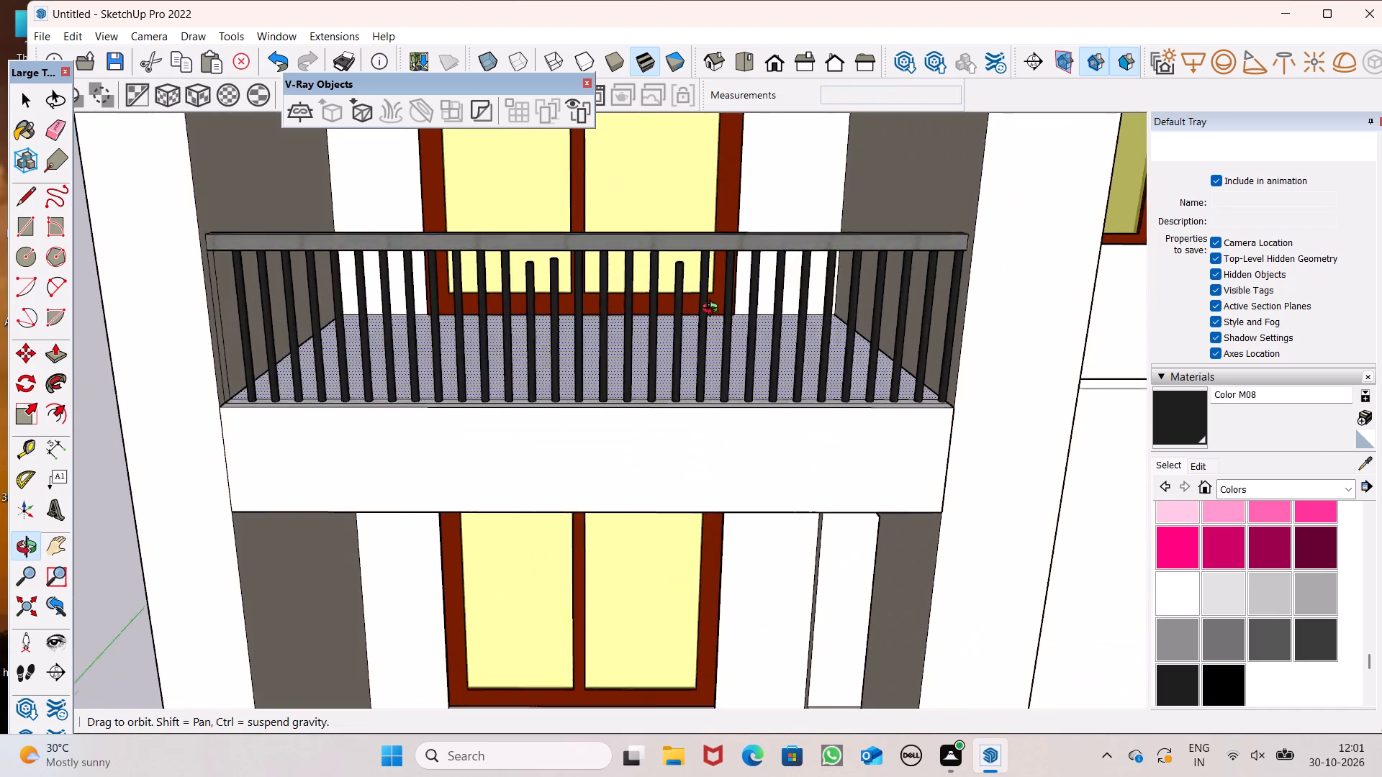
Extend the two short balusters in the middle of the upper balcony's railing up to the top rail, about 2 5/8" and 1 7/8".
{"action": "middle_click_drag", "start_coordinate": [713, 310], "coordinate": [733, 232]}
{"action": "middle_click_drag", "start_coordinate": [733, 230], "coordinate": [670, 118]}
{"action": "scroll", "coordinate": [688, 146], "scroll_direction": "up", "scroll_amount": 1}
{"action": "scroll", "coordinate": [469, 274], "scroll_direction": "up", "scroll_amount": 8}
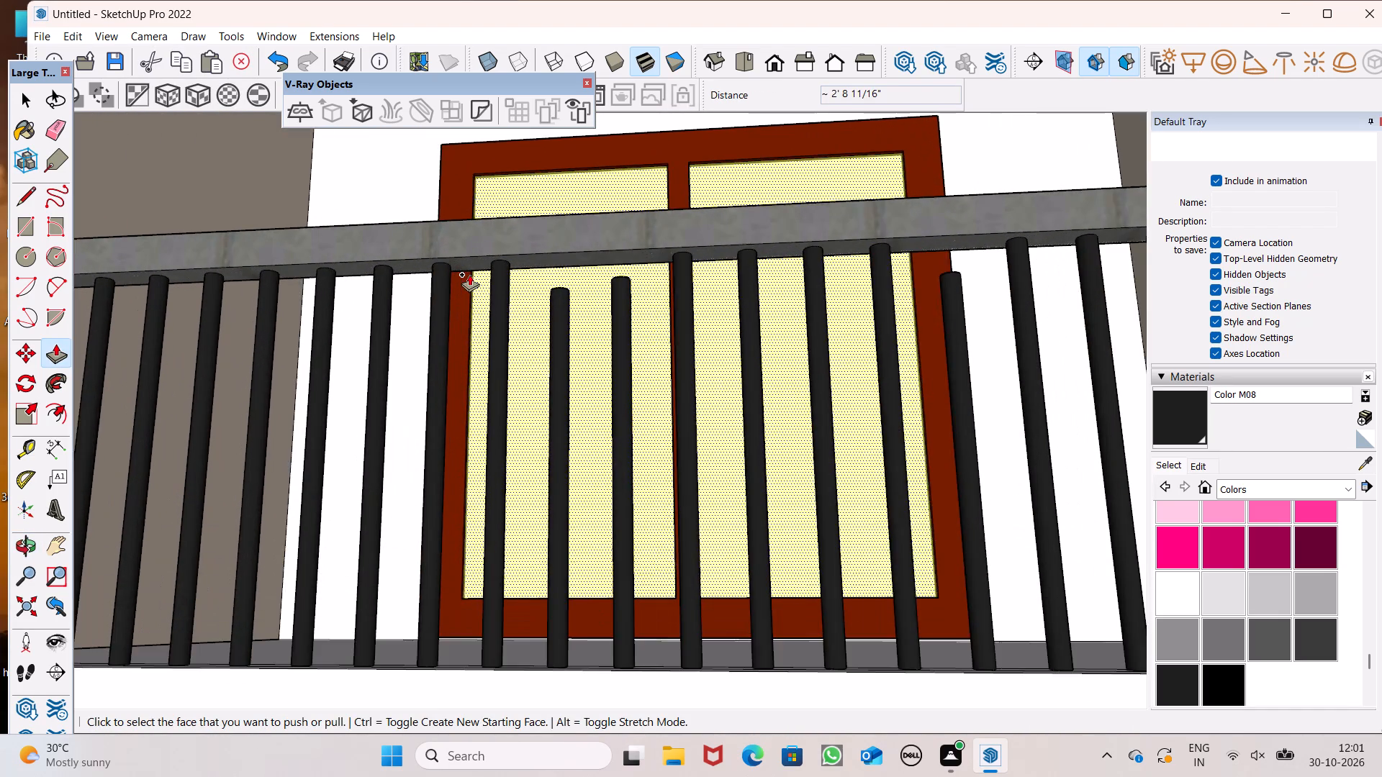
{"action": "scroll", "coordinate": [561, 265], "scroll_direction": "up", "scroll_amount": 4}
{"action": "middle_click_drag", "start_coordinate": [597, 290], "coordinate": [640, 382]}
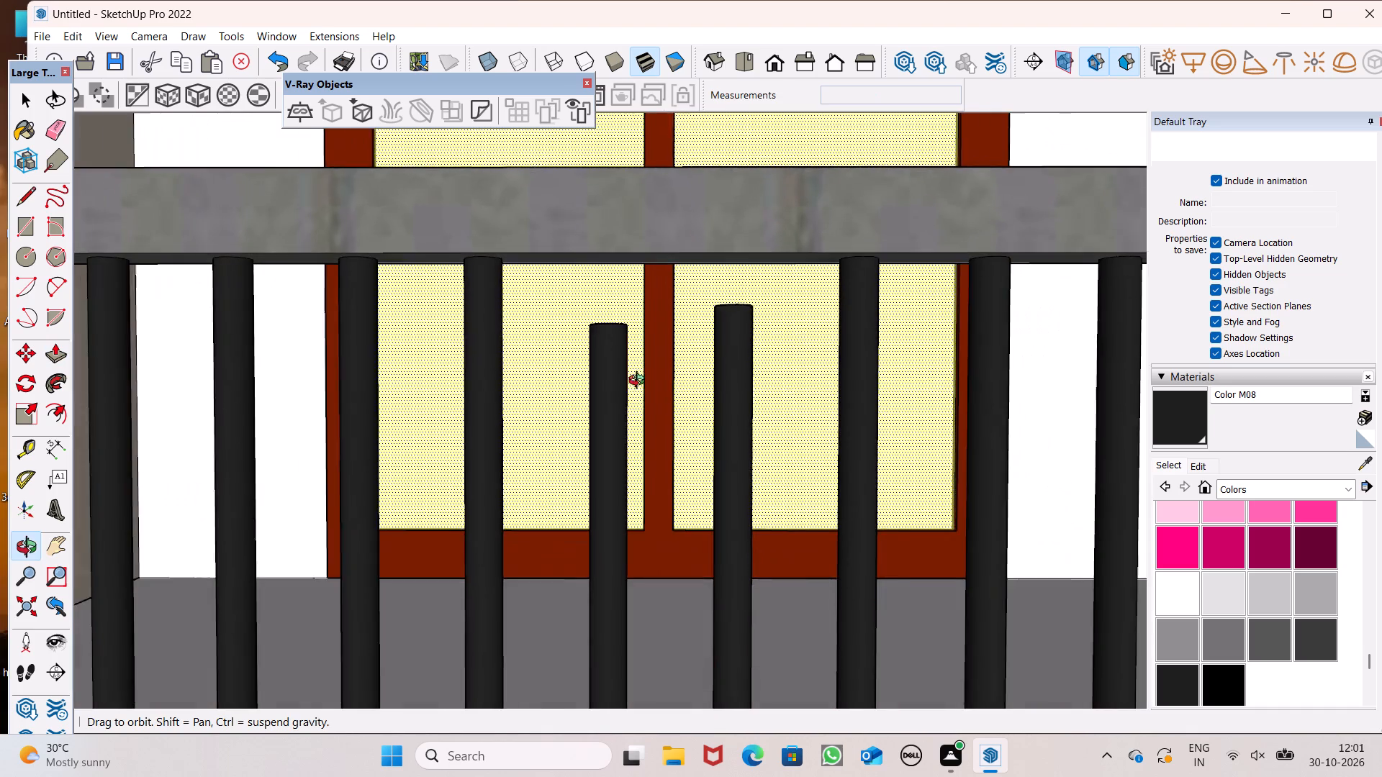
{"action": "middle_click_drag", "start_coordinate": [640, 382], "coordinate": [670, 388]}
{"action": "scroll", "coordinate": [669, 392], "scroll_direction": "up", "scroll_amount": 1}
{"action": "scroll", "coordinate": [656, 330], "scroll_direction": "up", "scroll_amount": 1}
{"action": "middle_click_drag", "start_coordinate": [610, 338], "coordinate": [654, 399]}
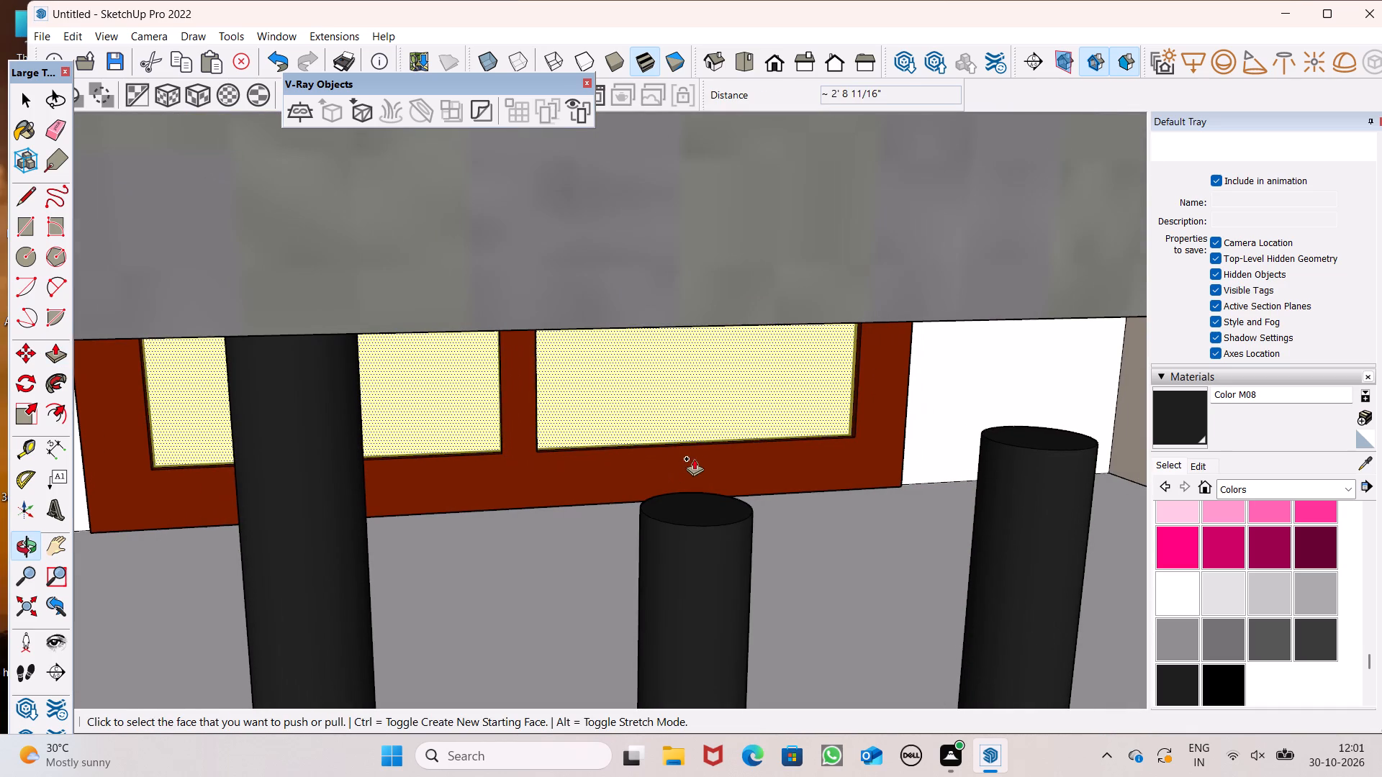
{"action": "left_click_drag", "start_coordinate": [702, 507], "coordinate": [618, 328]}
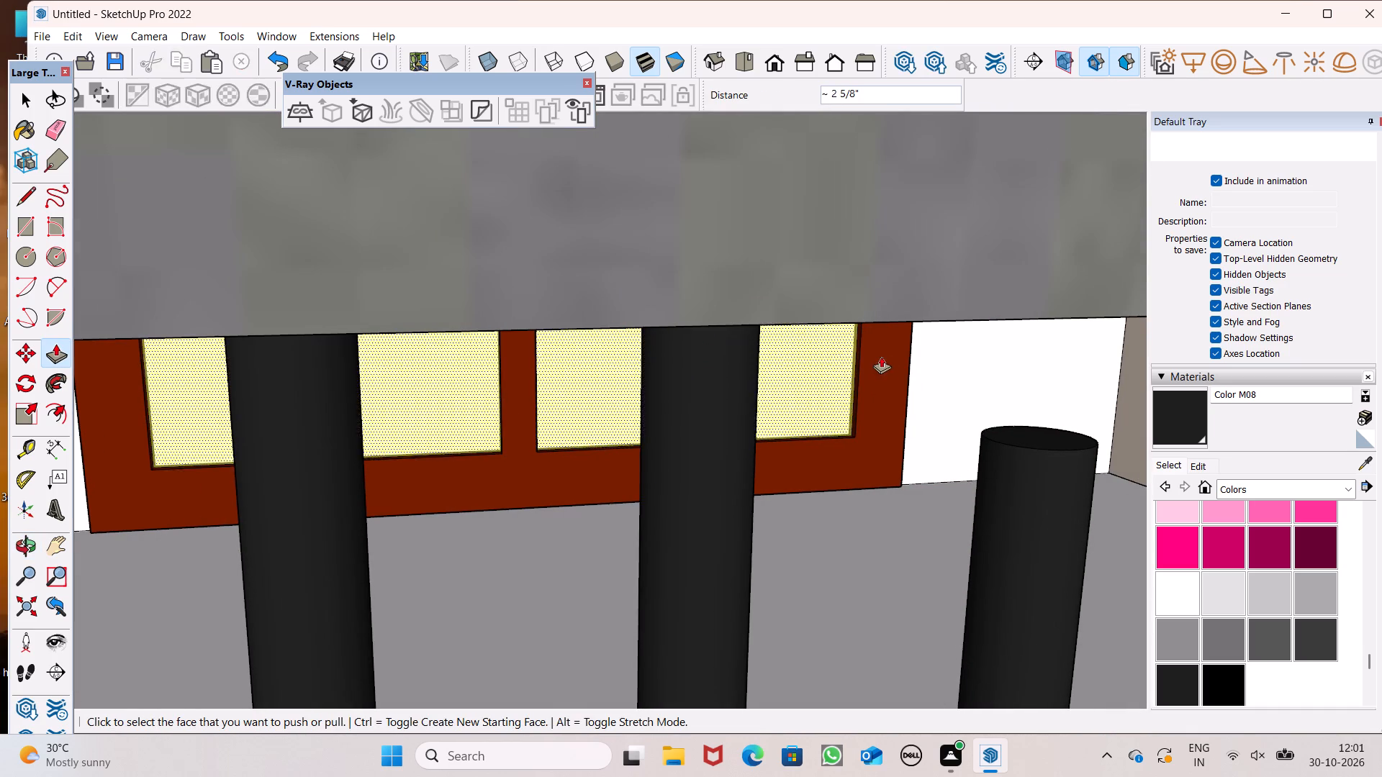
{"action": "left_click_drag", "start_coordinate": [1026, 437], "coordinate": [907, 319]}
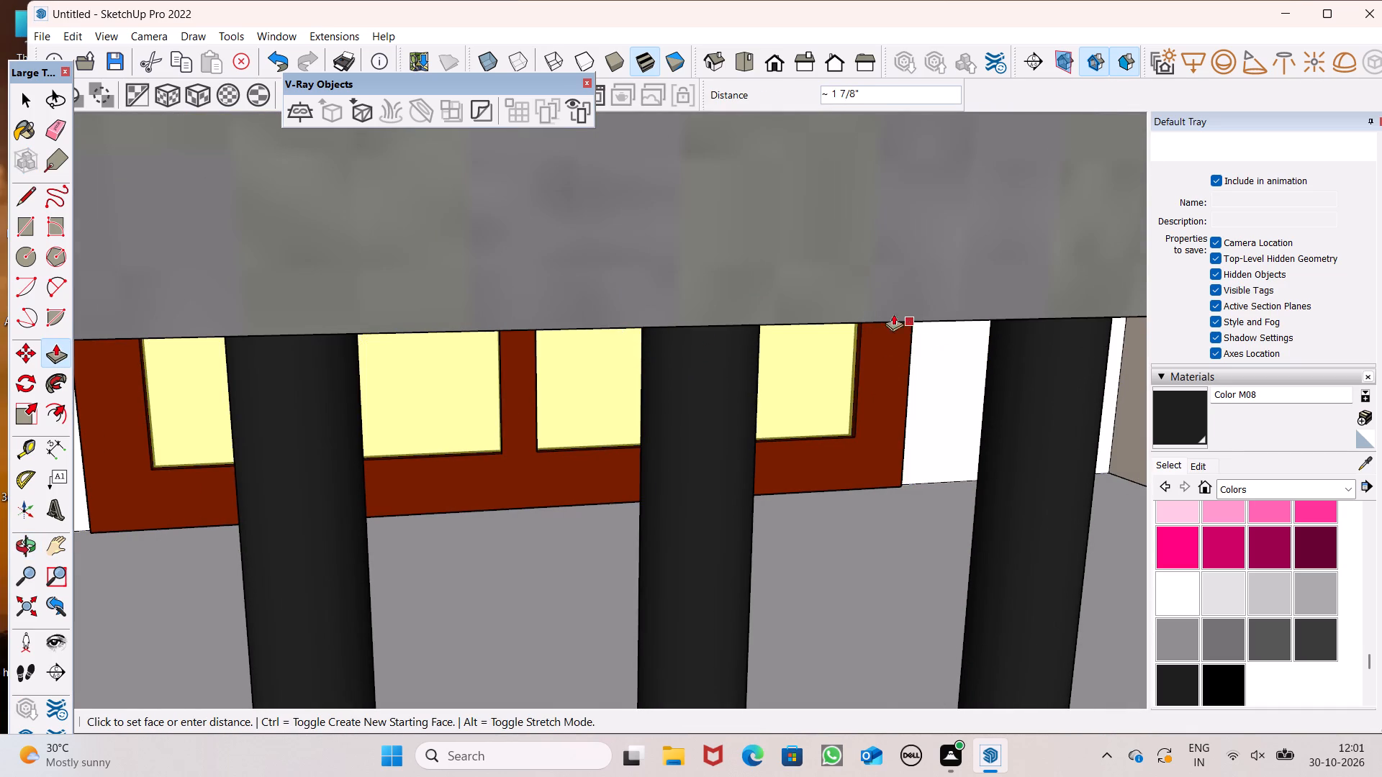
Extend the remaining short baluster beside the upper balcony's door by 2 1/8" up to the top rail.
{"action": "scroll", "coordinate": [774, 268], "scroll_direction": "down", "scroll_amount": 15}
{"action": "scroll", "coordinate": [745, 344], "scroll_direction": "up", "scroll_amount": 1}
{"action": "middle_click_drag", "start_coordinate": [745, 344], "coordinate": [655, 227]}
{"action": "scroll", "coordinate": [618, 215], "scroll_direction": "up", "scroll_amount": 1}
{"action": "scroll", "coordinate": [551, 289], "scroll_direction": "down", "scroll_amount": 8}
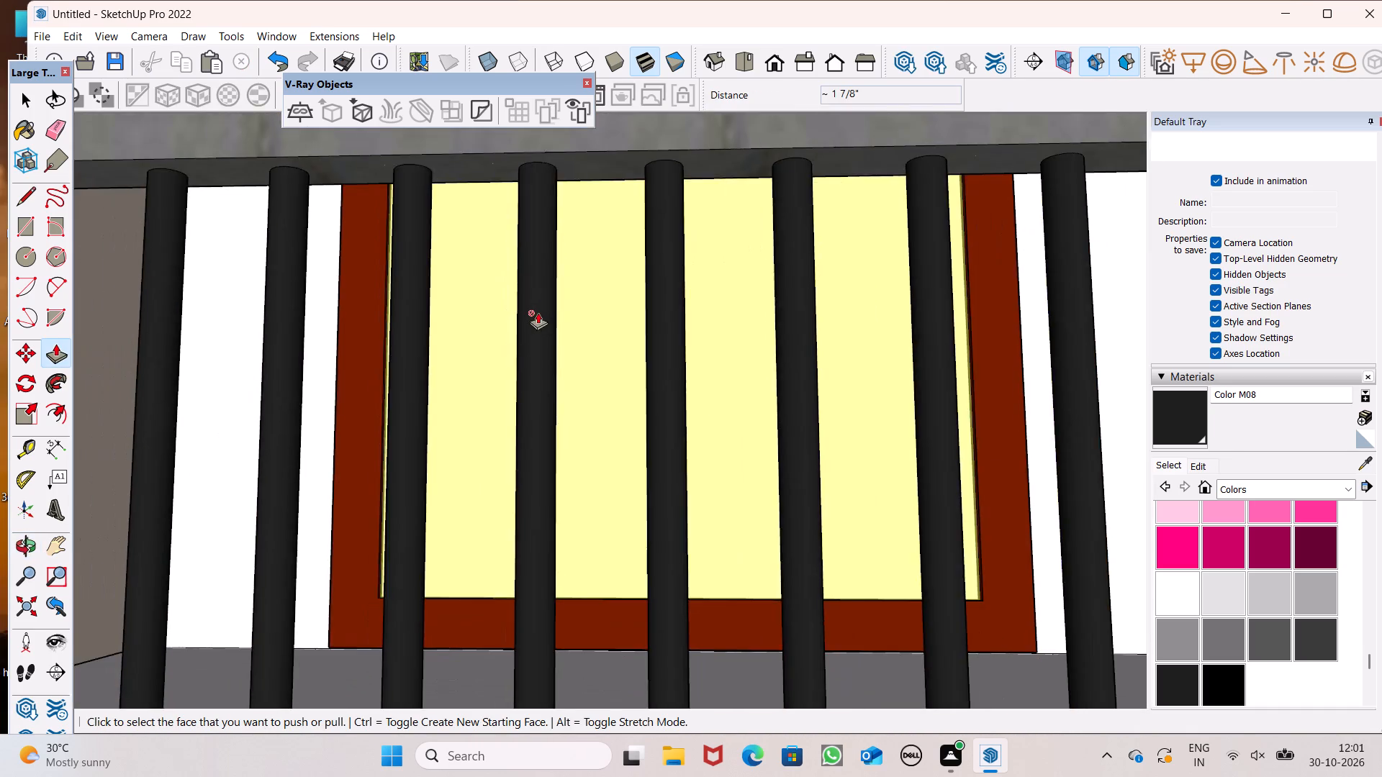
{"action": "scroll", "coordinate": [538, 312], "scroll_direction": "down", "scroll_amount": 8}
{"action": "scroll", "coordinate": [736, 283], "scroll_direction": "up", "scroll_amount": 4}
{"action": "scroll", "coordinate": [834, 288], "scroll_direction": "down", "scroll_amount": 7}
{"action": "scroll", "coordinate": [872, 271], "scroll_direction": "up", "scroll_amount": 2}
{"action": "scroll", "coordinate": [842, 306], "scroll_direction": "down", "scroll_amount": 6}
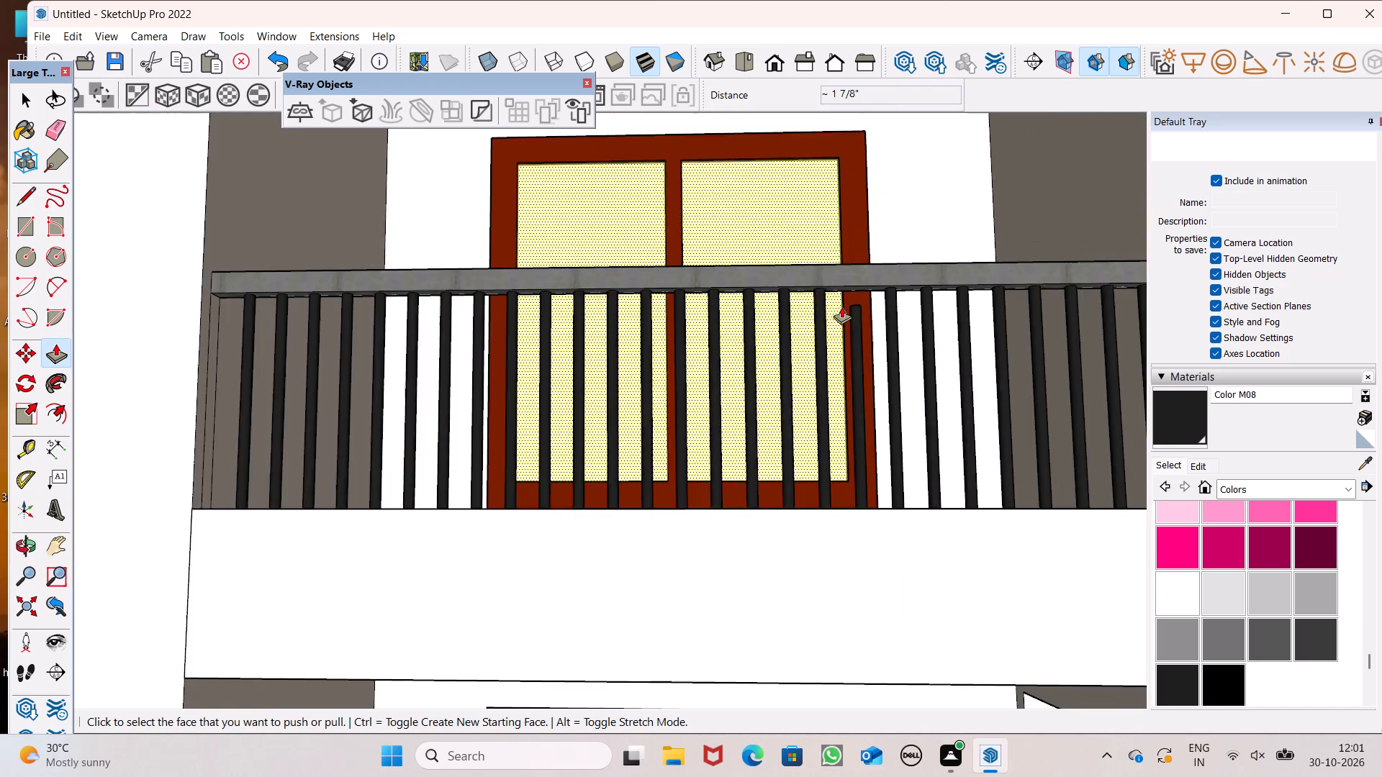
{"action": "scroll", "coordinate": [864, 301], "scroll_direction": "down", "scroll_amount": 2}
{"action": "middle_click_drag", "start_coordinate": [867, 319], "coordinate": [919, 458]}
{"action": "scroll", "coordinate": [892, 380], "scroll_direction": "up", "scroll_amount": 8}
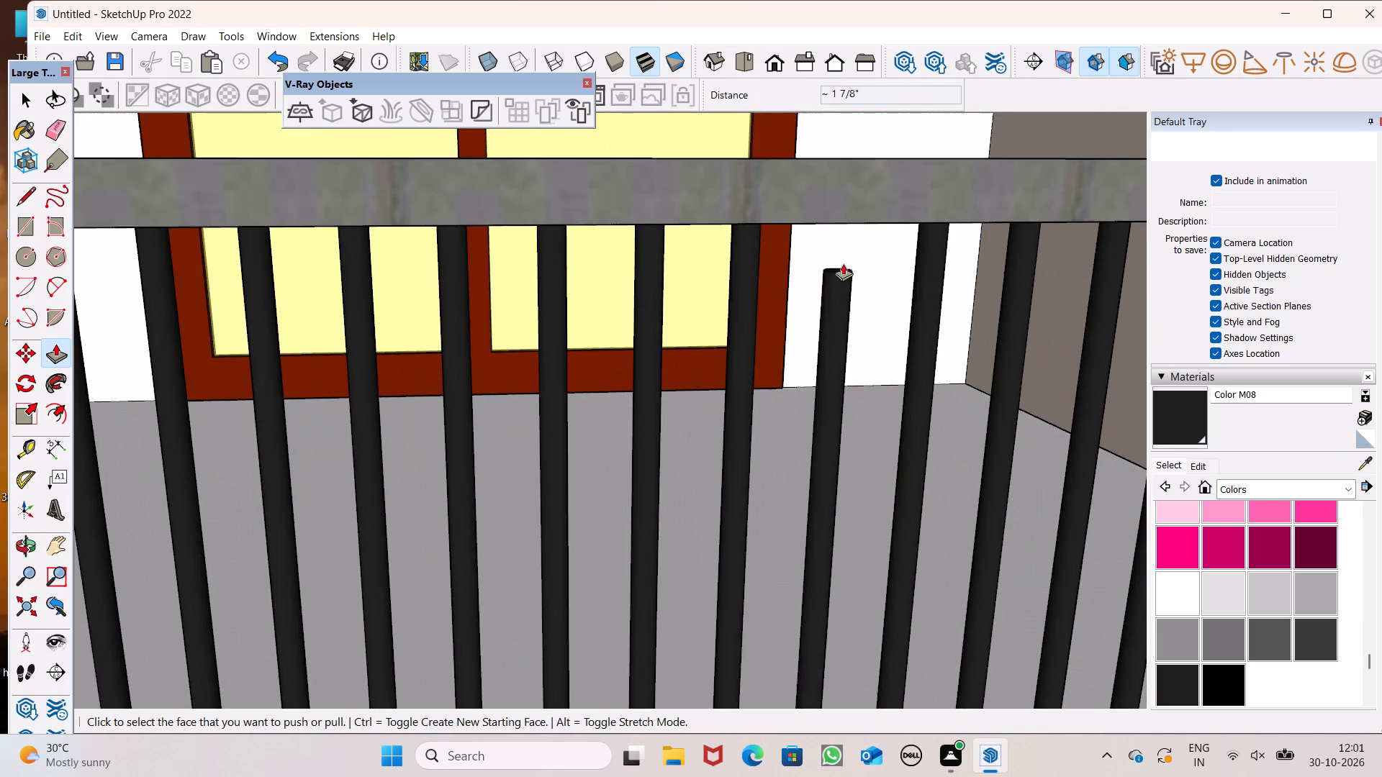
{"action": "middle_click_drag", "start_coordinate": [849, 288], "coordinate": [888, 363]}
{"action": "scroll", "coordinate": [855, 260], "scroll_direction": "up", "scroll_amount": 7}
{"action": "scroll", "coordinate": [850, 247], "scroll_direction": "down", "scroll_amount": 8}
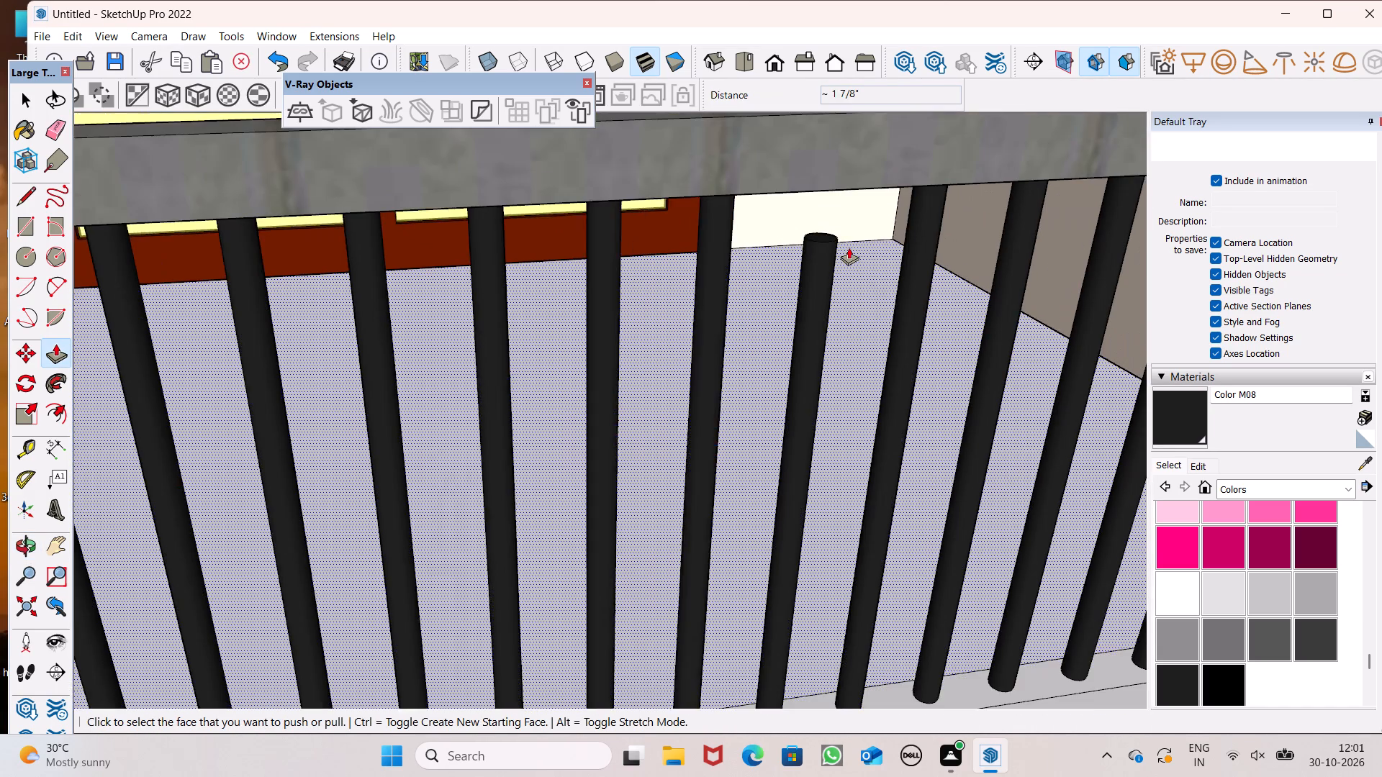
{"action": "scroll", "coordinate": [859, 172], "scroll_direction": "up", "scroll_amount": 6}
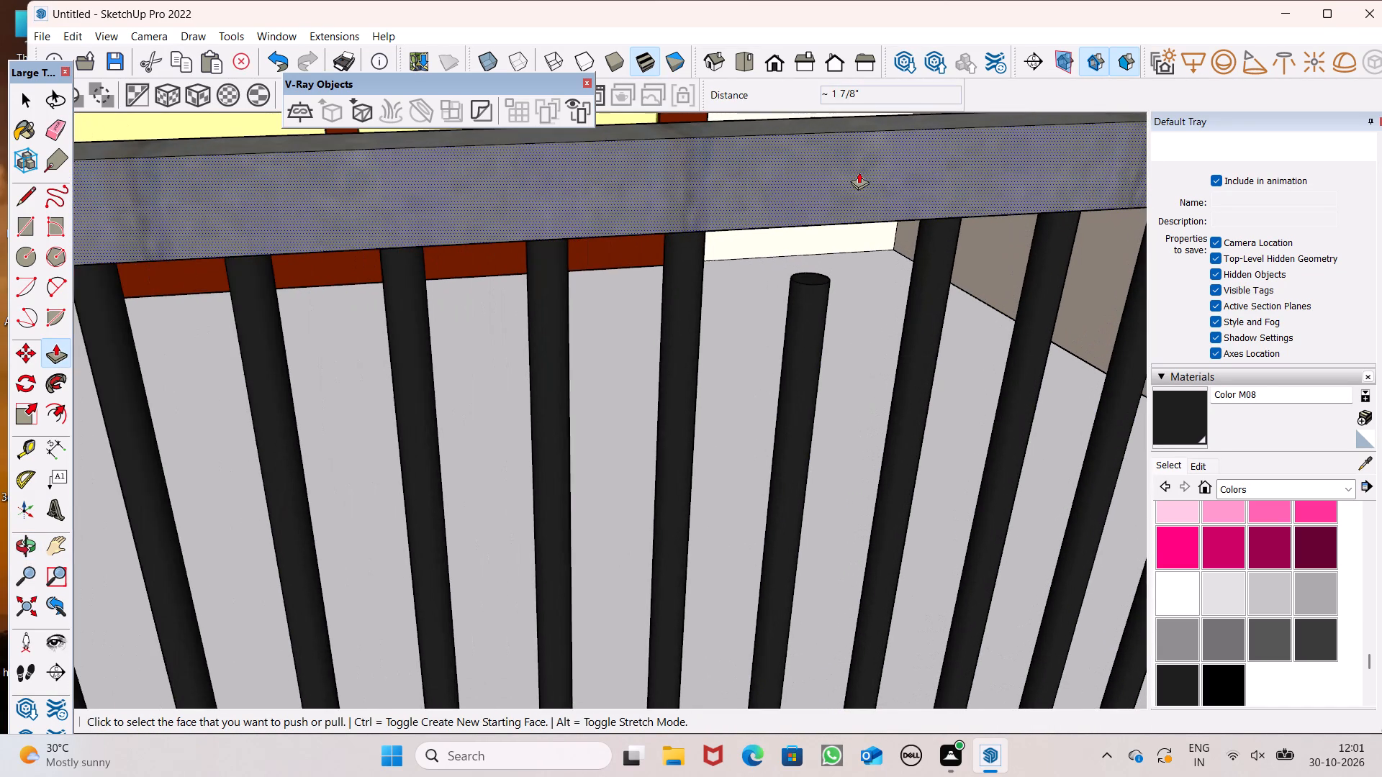
{"action": "scroll", "coordinate": [859, 172], "scroll_direction": "down", "scroll_amount": 2}
{"action": "left_click_drag", "start_coordinate": [818, 270], "coordinate": [761, 218]}
Extrude the first two circles of the lower balcony's row up to the top rail, about 2' 7 11/16" each.
{"action": "scroll", "coordinate": [752, 208], "scroll_direction": "down", "scroll_amount": 3}
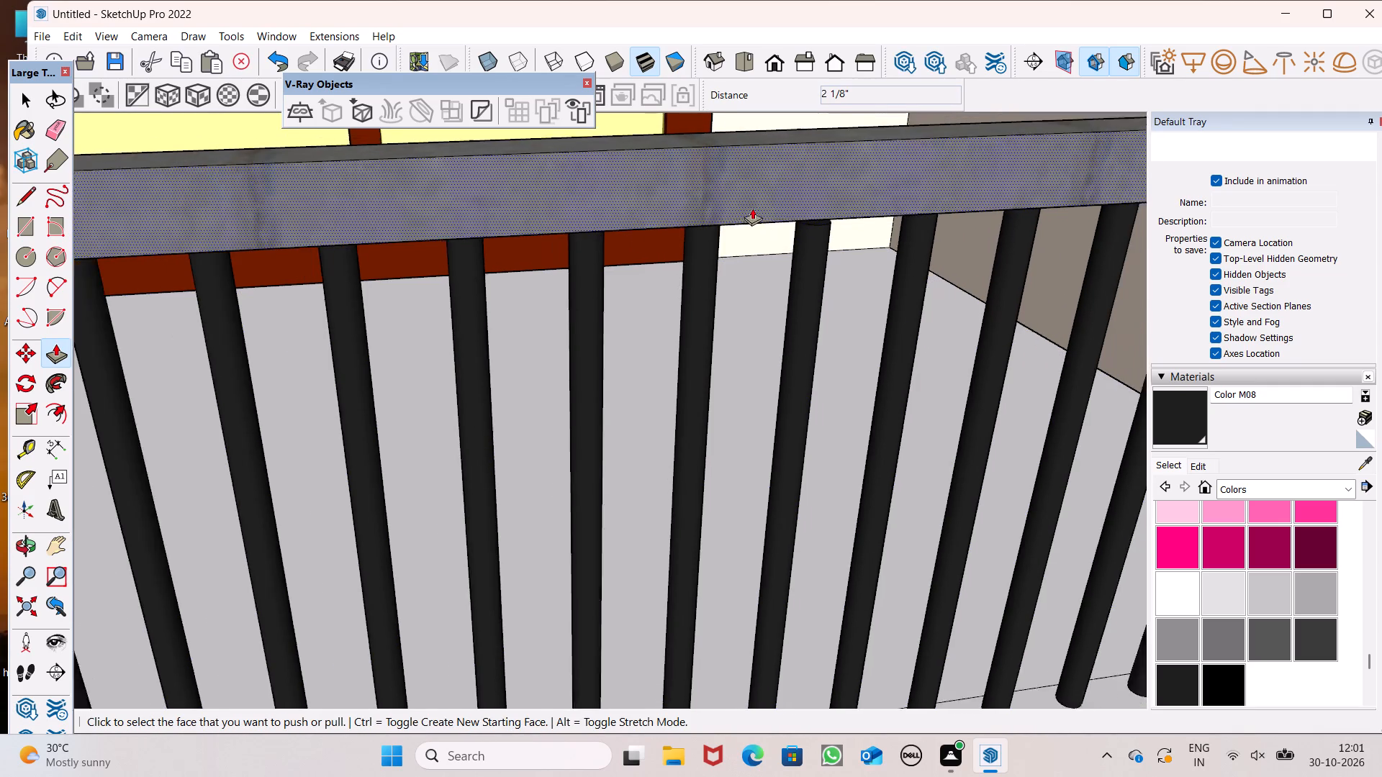
{"action": "scroll", "coordinate": [752, 208], "scroll_direction": "down", "scroll_amount": 14}
{"action": "scroll", "coordinate": [719, 225], "scroll_direction": "down", "scroll_amount": 14}
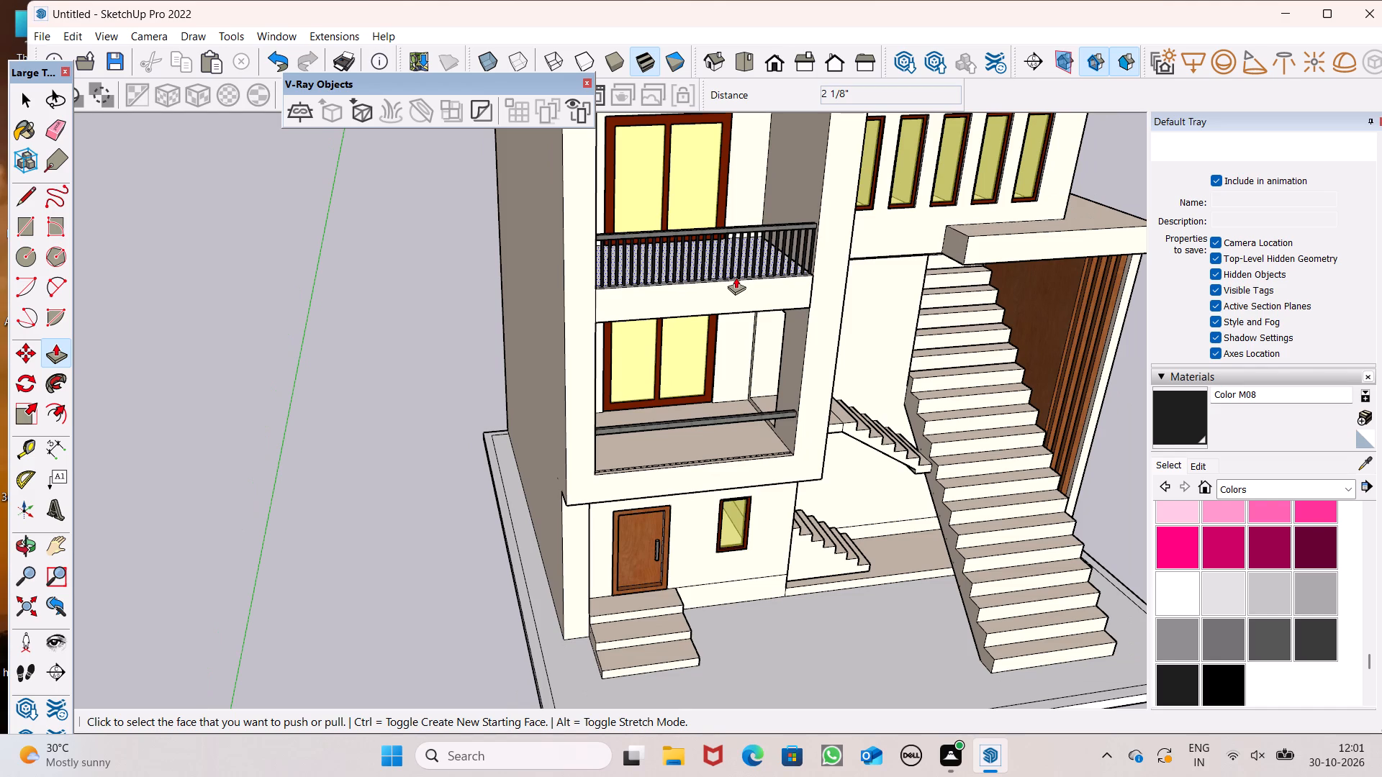
{"action": "scroll", "coordinate": [749, 300], "scroll_direction": "down", "scroll_amount": 4}
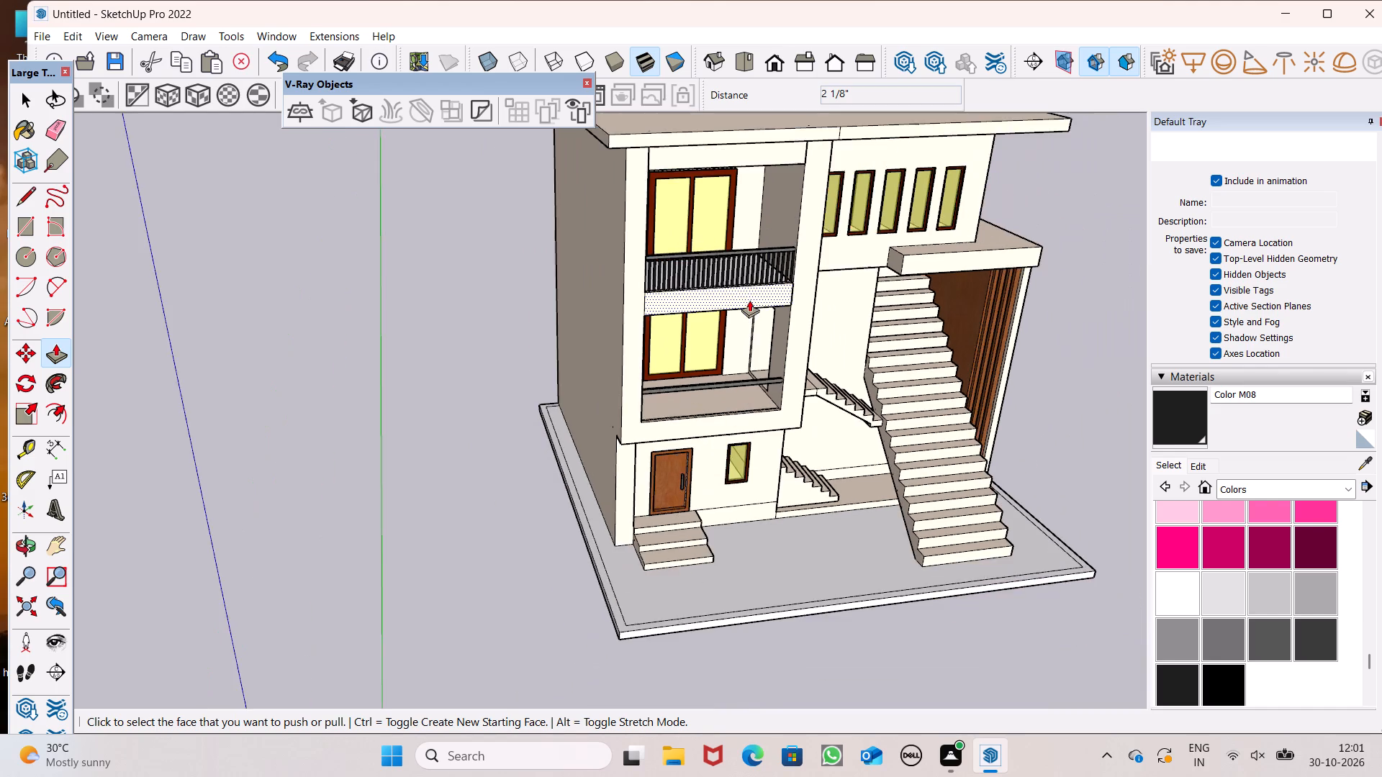
{"action": "scroll", "coordinate": [746, 312], "scroll_direction": "down", "scroll_amount": 2}
{"action": "scroll", "coordinate": [744, 343], "scroll_direction": "up", "scroll_amount": 1}
{"action": "middle_click_drag", "start_coordinate": [744, 363], "coordinate": [587, 425]}
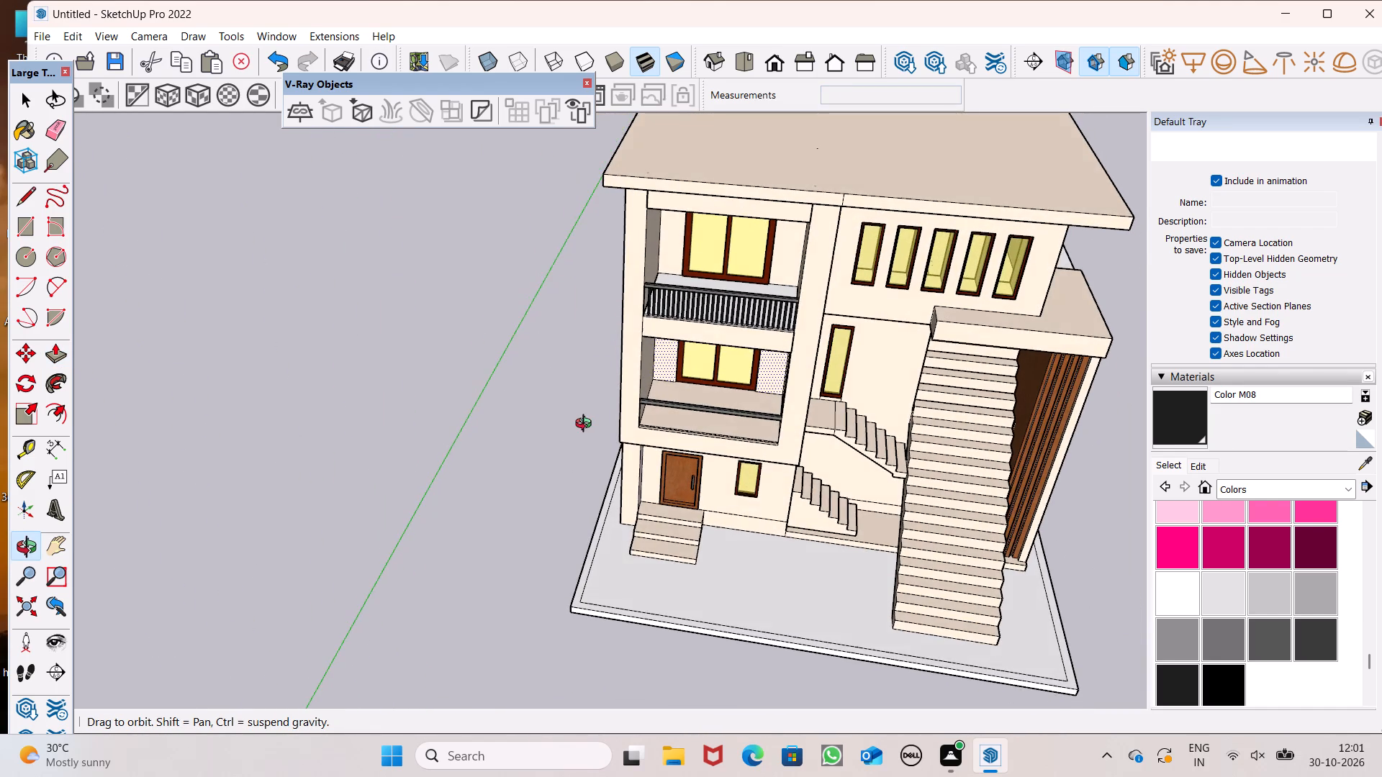
{"action": "middle_click_drag", "start_coordinate": [587, 425], "coordinate": [566, 450]}
{"action": "scroll", "coordinate": [645, 377], "scroll_direction": "up", "scroll_amount": 8}
{"action": "scroll", "coordinate": [696, 527], "scroll_direction": "up", "scroll_amount": 14}
{"action": "scroll", "coordinate": [461, 491], "scroll_direction": "up", "scroll_amount": 2}
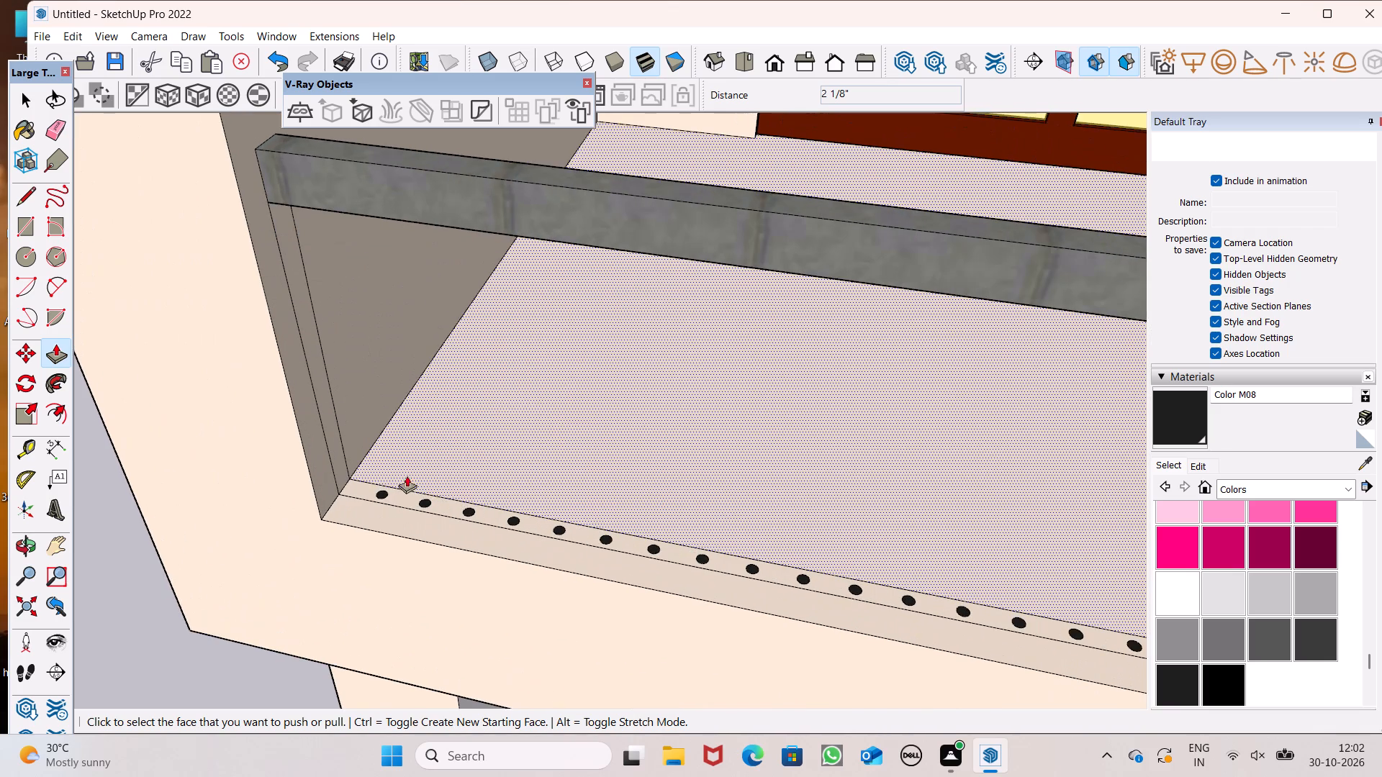
{"action": "scroll", "coordinate": [384, 523], "scroll_direction": "down", "scroll_amount": 5}
{"action": "middle_click_drag", "start_coordinate": [383, 535], "coordinate": [417, 568]}
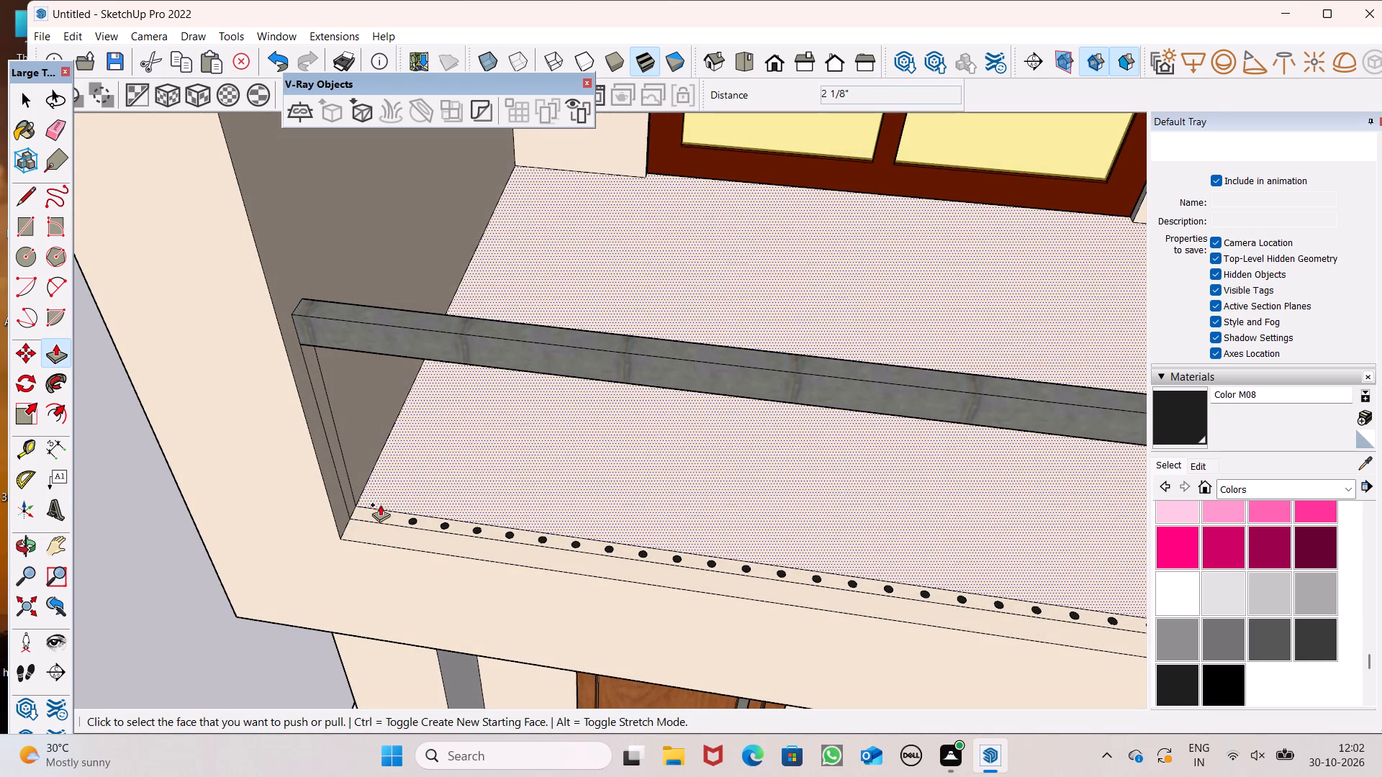
{"action": "left_click_drag", "start_coordinate": [378, 517], "coordinate": [373, 427]}
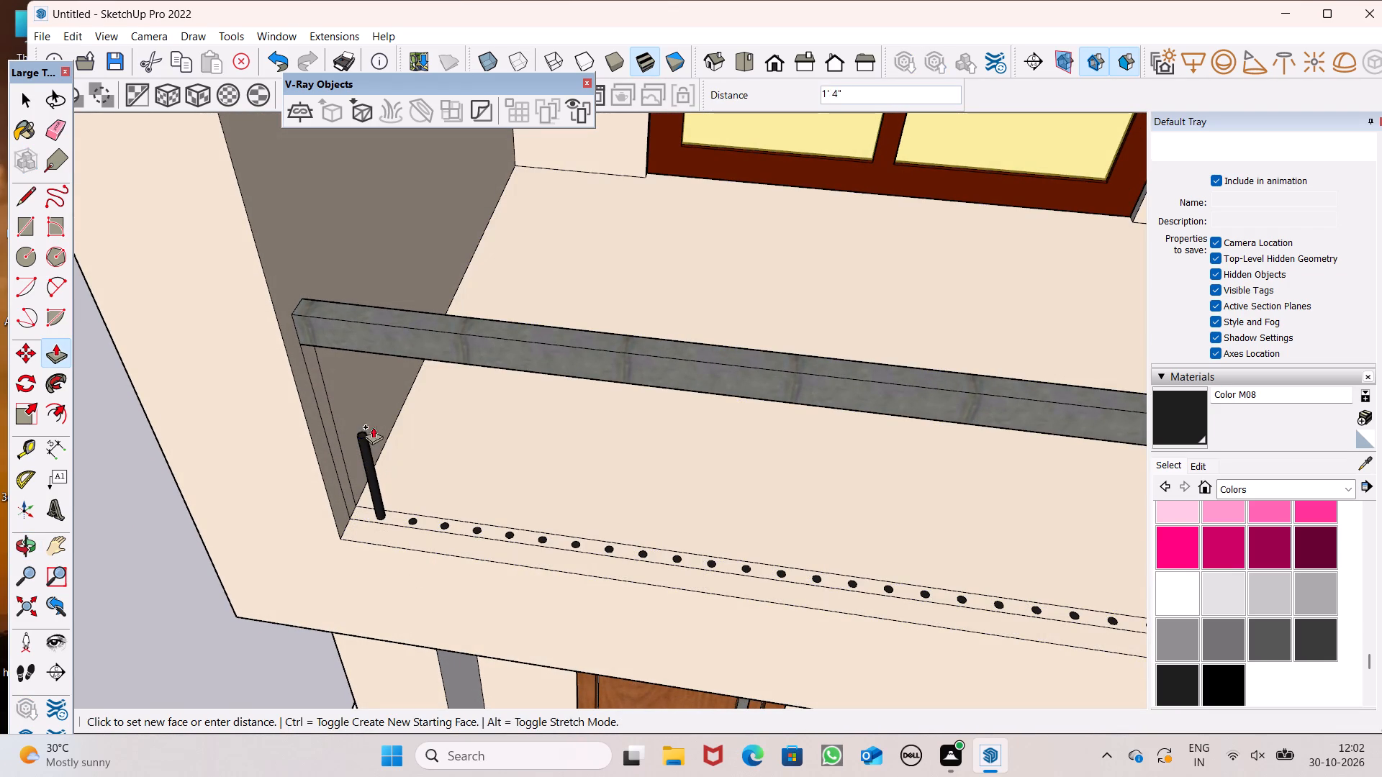
{"action": "left_click_drag", "start_coordinate": [373, 427], "coordinate": [380, 351]}
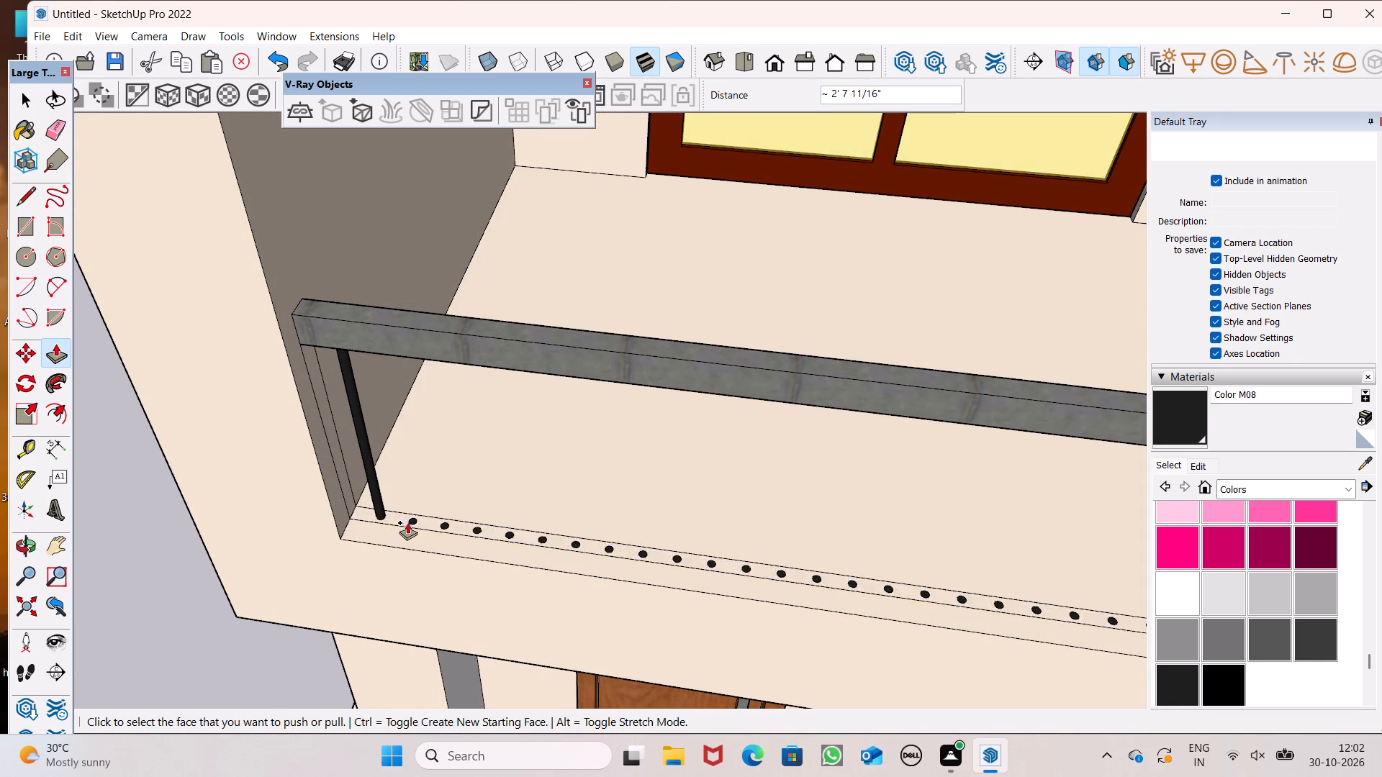
{"action": "left_click_drag", "start_coordinate": [413, 520], "coordinate": [412, 424]}
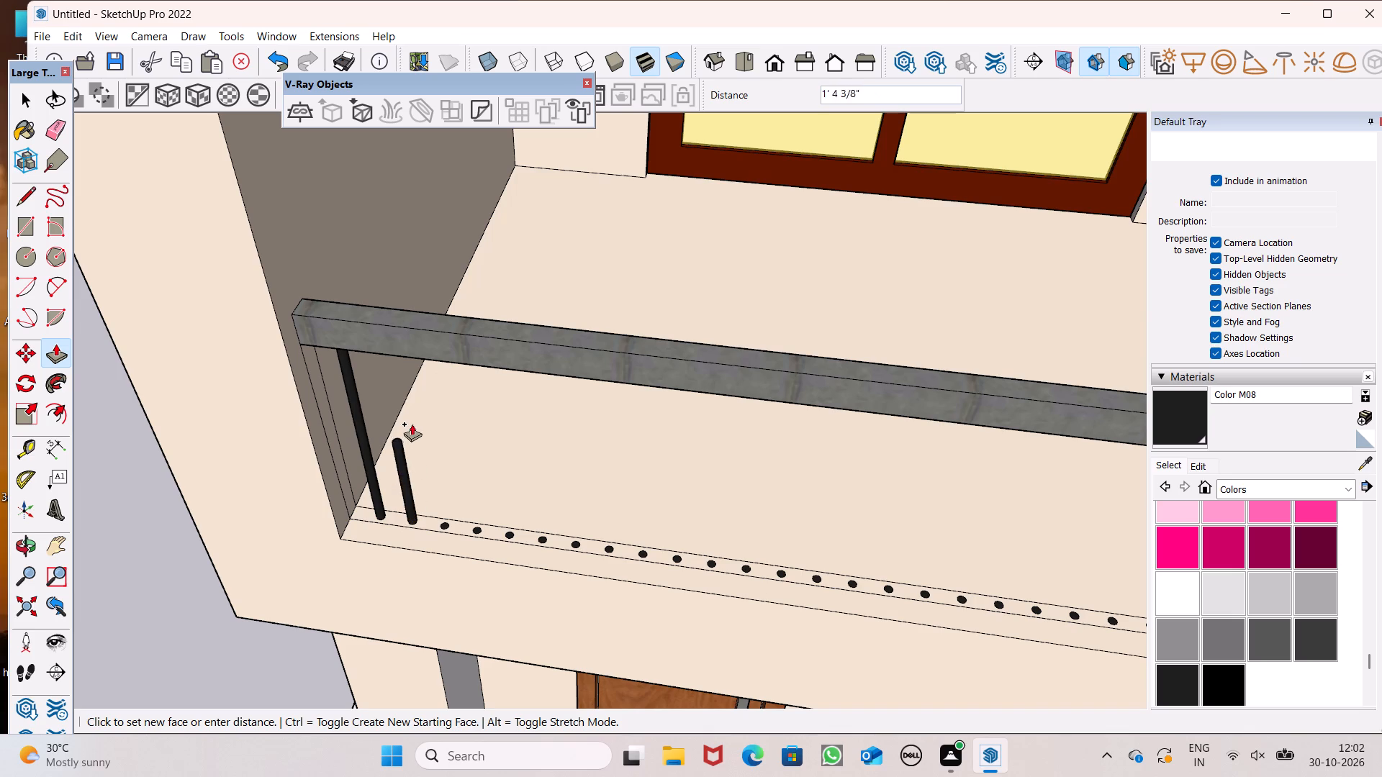
{"action": "left_click_drag", "start_coordinate": [412, 424], "coordinate": [422, 358]}
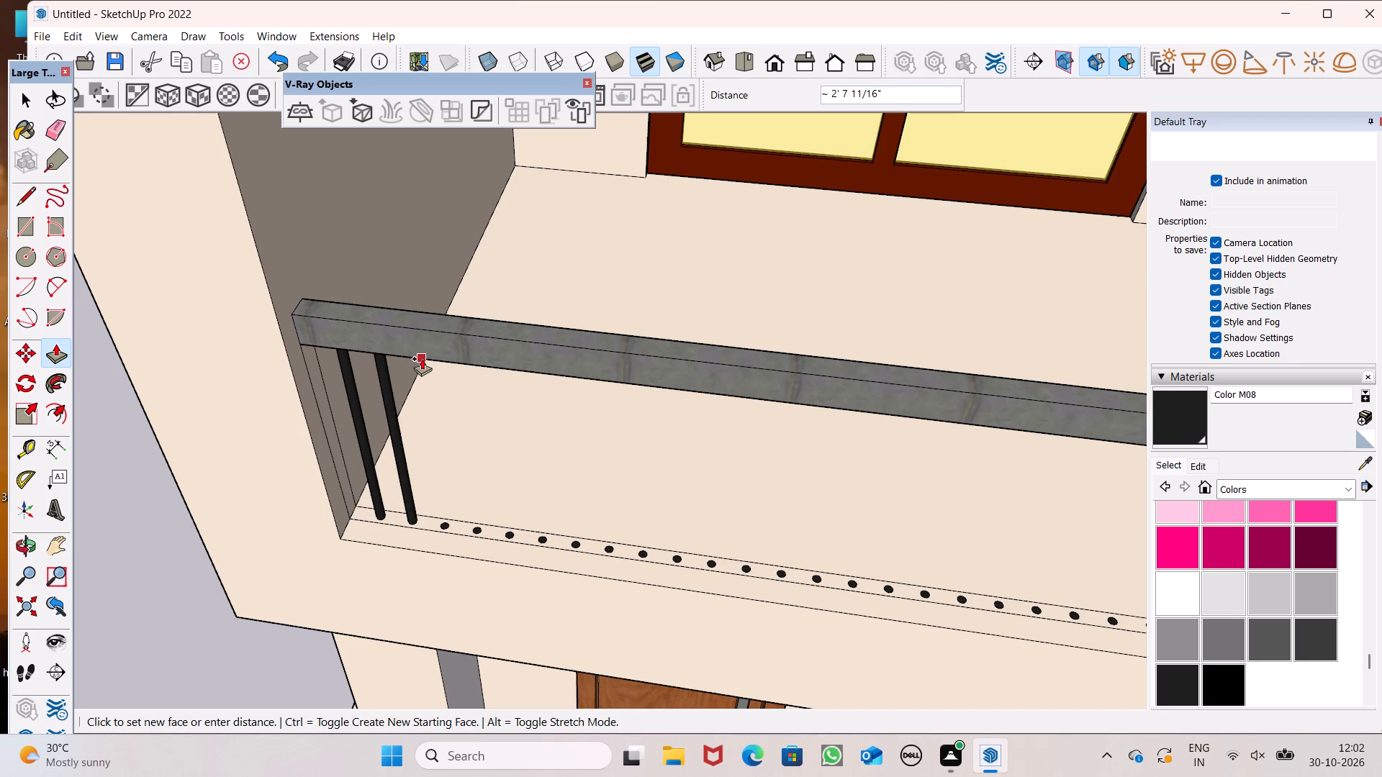
{"action": "left_click_drag", "start_coordinate": [422, 358], "coordinate": [423, 356]}
Extrude the third and fourth circles of the lower balcony's row up to the top rail, about 2' 7 11/16" each.
{"action": "middle_click_drag", "start_coordinate": [431, 491], "coordinate": [487, 614]}
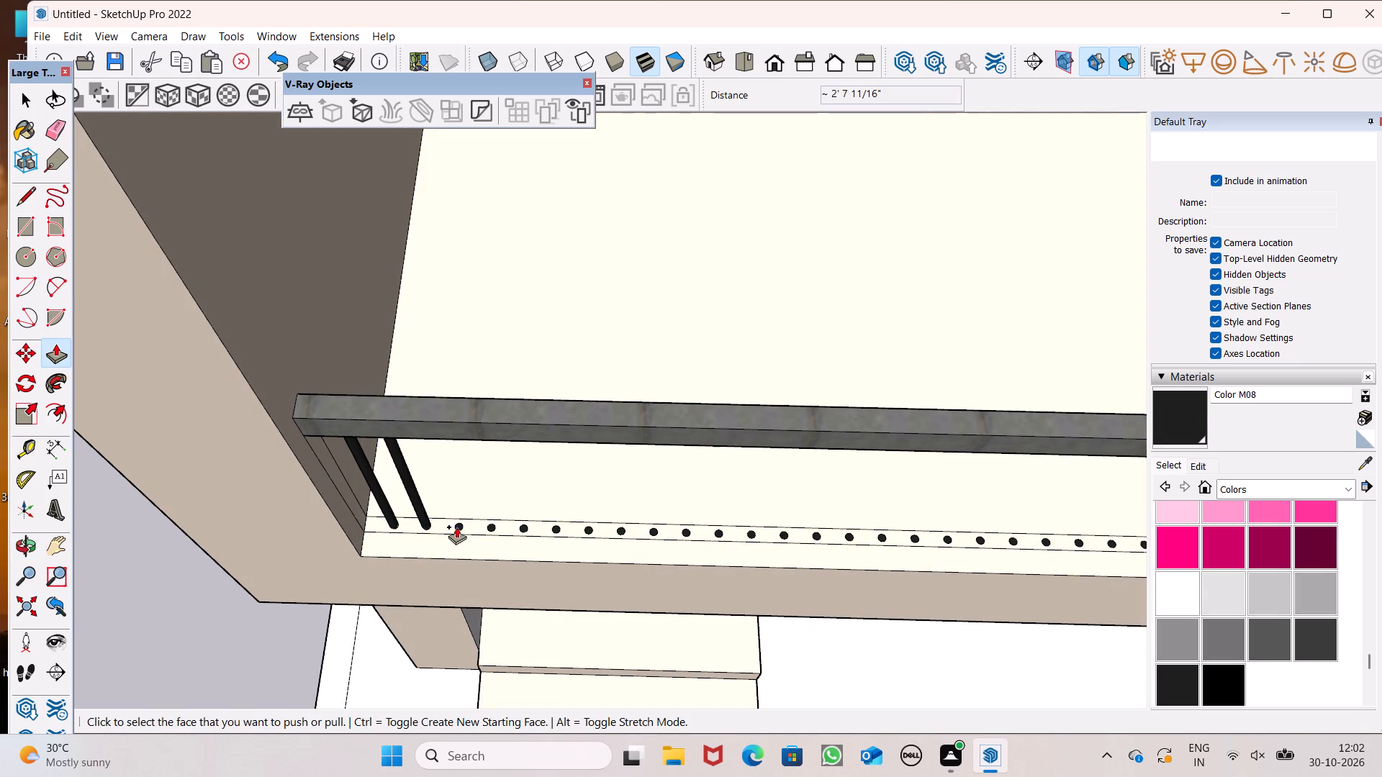
{"action": "left_click_drag", "start_coordinate": [456, 527], "coordinate": [475, 436]}
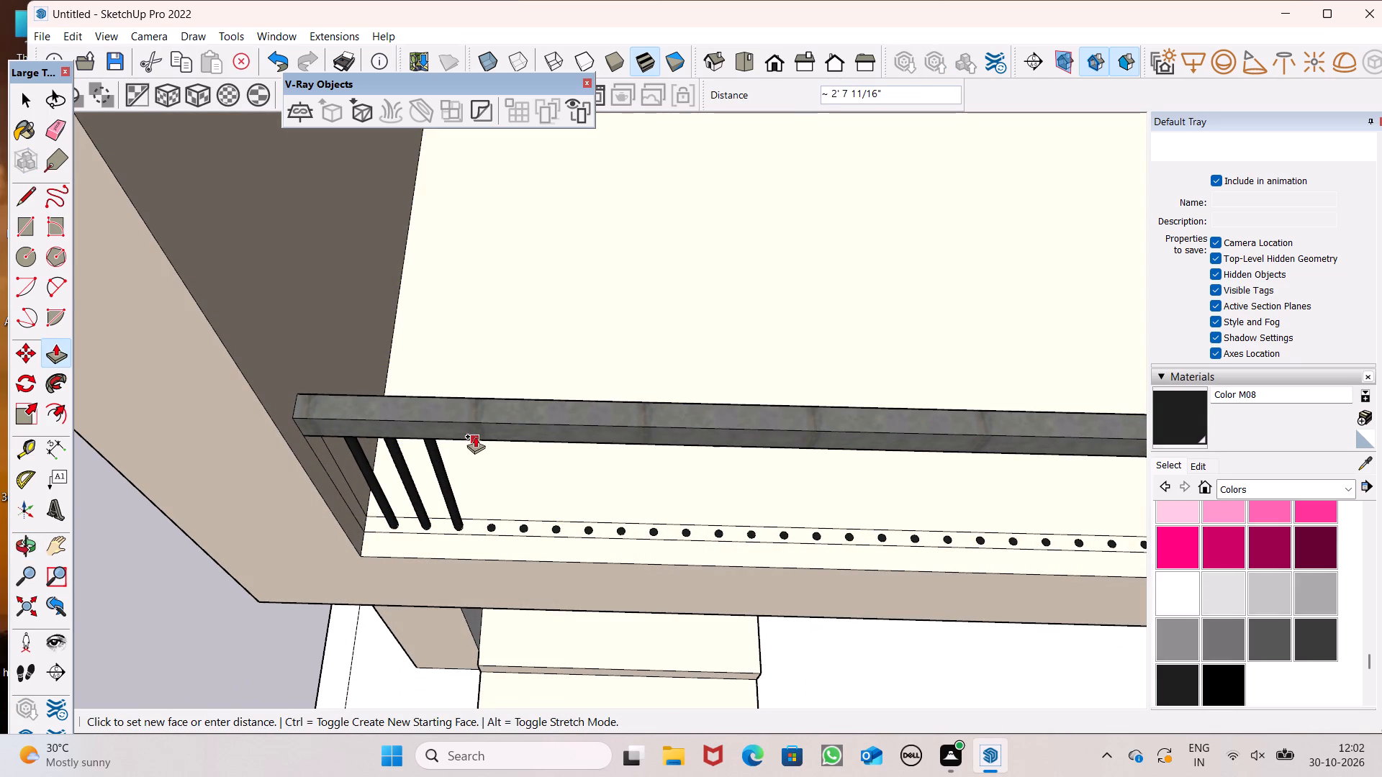
{"action": "left_click_drag", "start_coordinate": [475, 436], "coordinate": [477, 436]}
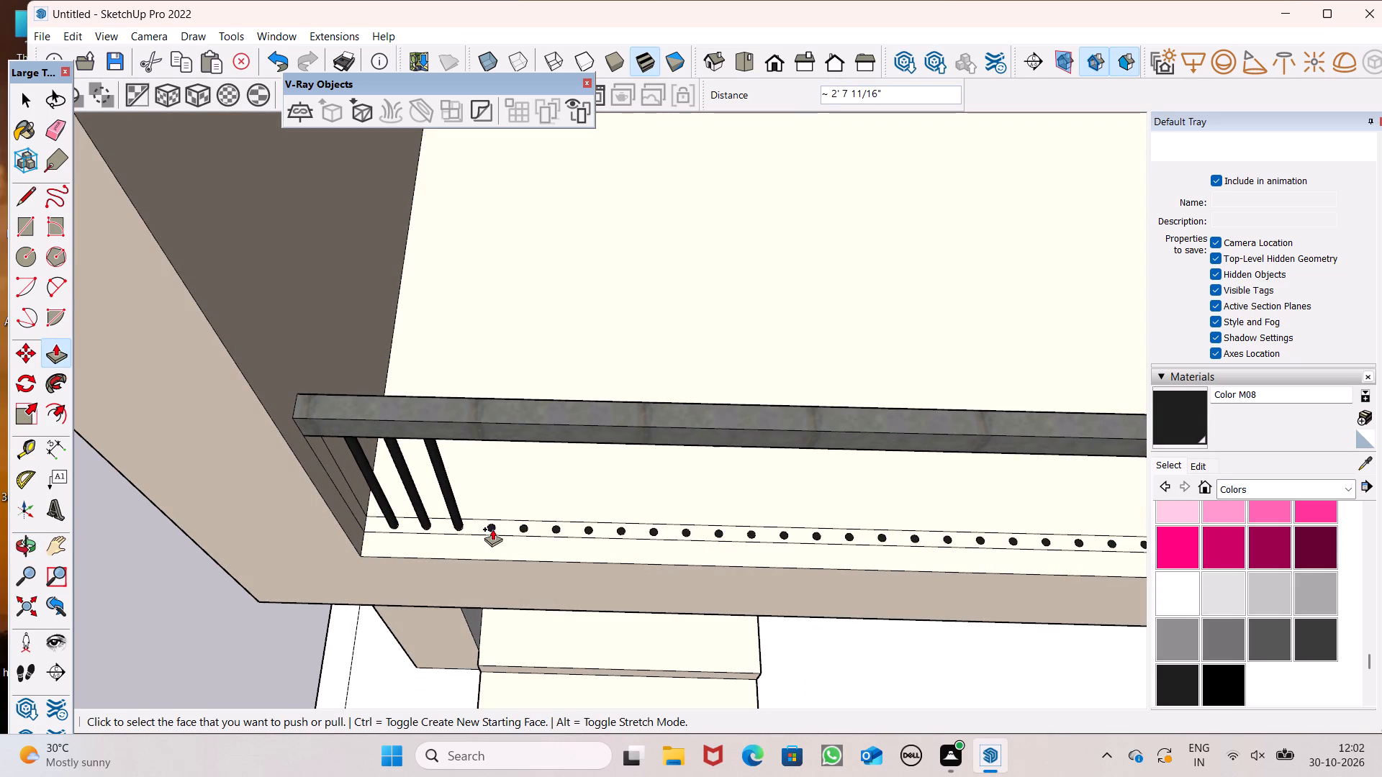
{"action": "left_click_drag", "start_coordinate": [492, 529], "coordinate": [485, 439]}
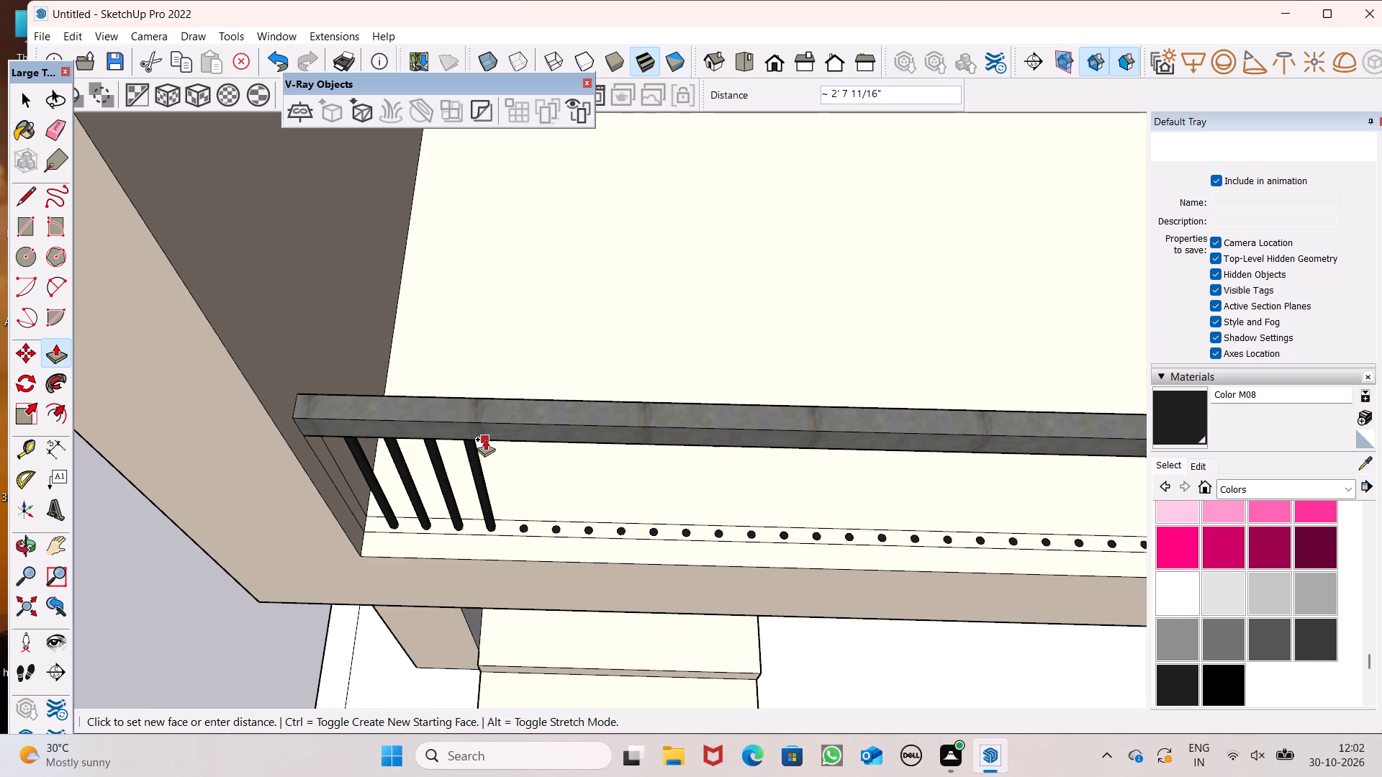
{"action": "left_click_drag", "start_coordinate": [485, 439], "coordinate": [487, 437]}
Extrude the fifth to seventh circles of the lower balcony's row up to the top rail, about 2' 7 11/16" each.
{"action": "middle_click_drag", "start_coordinate": [512, 491], "coordinate": [353, 409]}
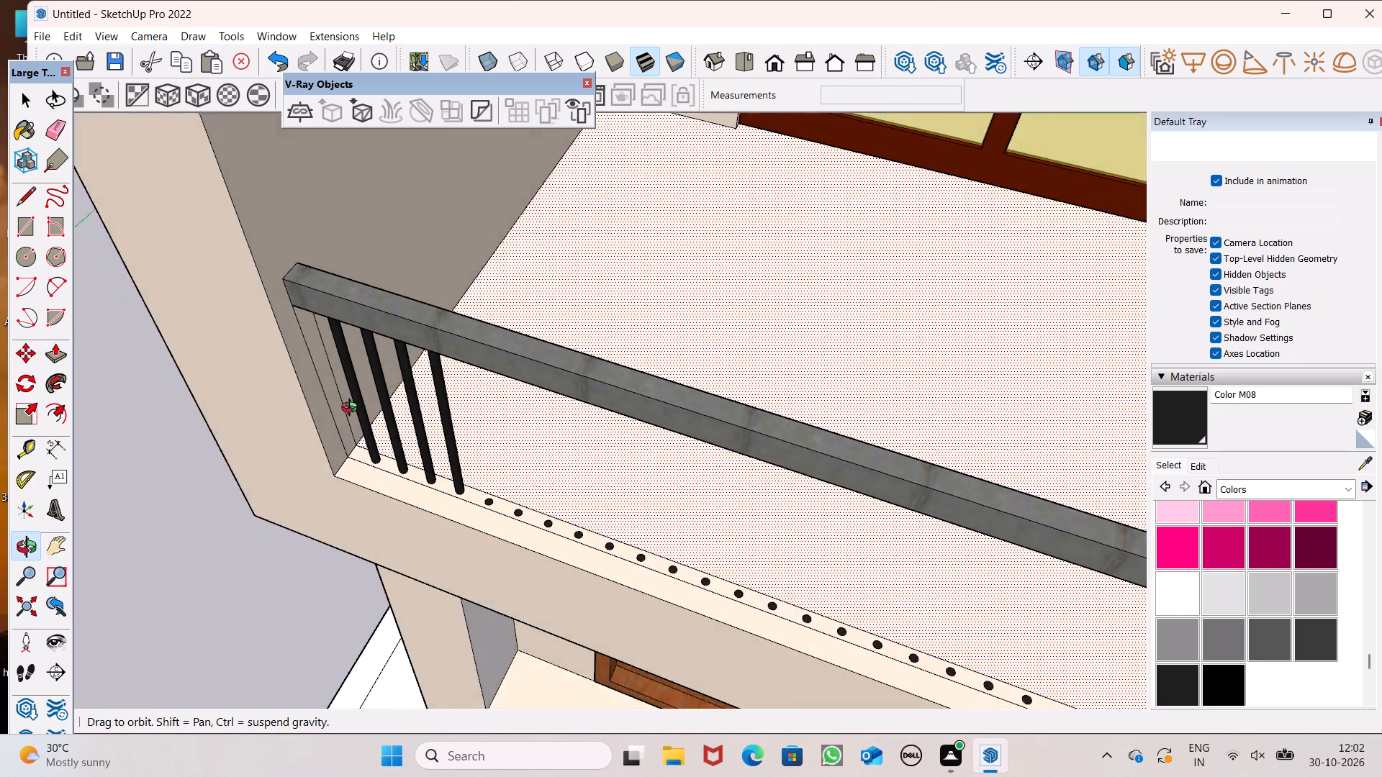
{"action": "middle_click_drag", "start_coordinate": [353, 409], "coordinate": [343, 403]}
{"action": "scroll", "coordinate": [485, 518], "scroll_direction": "down", "scroll_amount": 4}
{"action": "scroll", "coordinate": [480, 447], "scroll_direction": "up", "scroll_amount": 6}
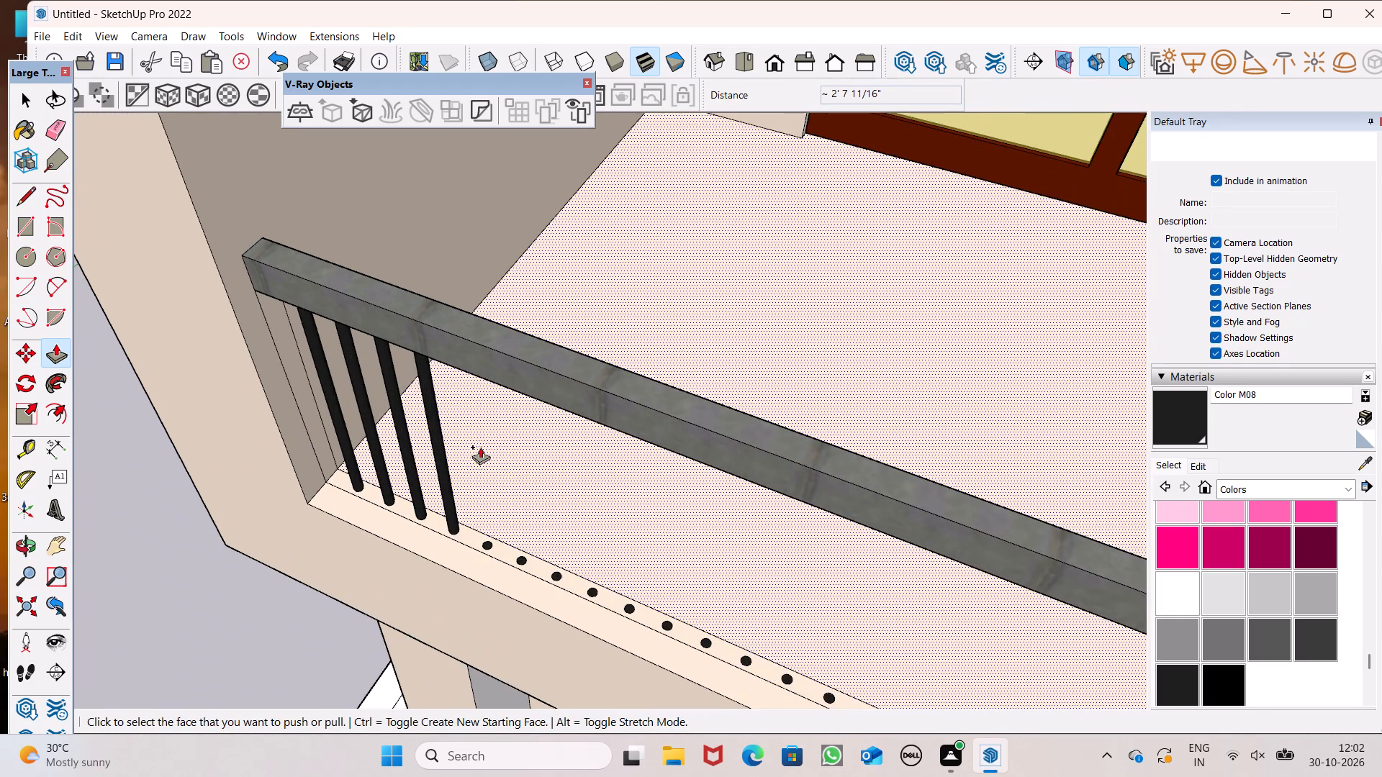
{"action": "left_click_drag", "start_coordinate": [488, 558], "coordinate": [497, 392]}
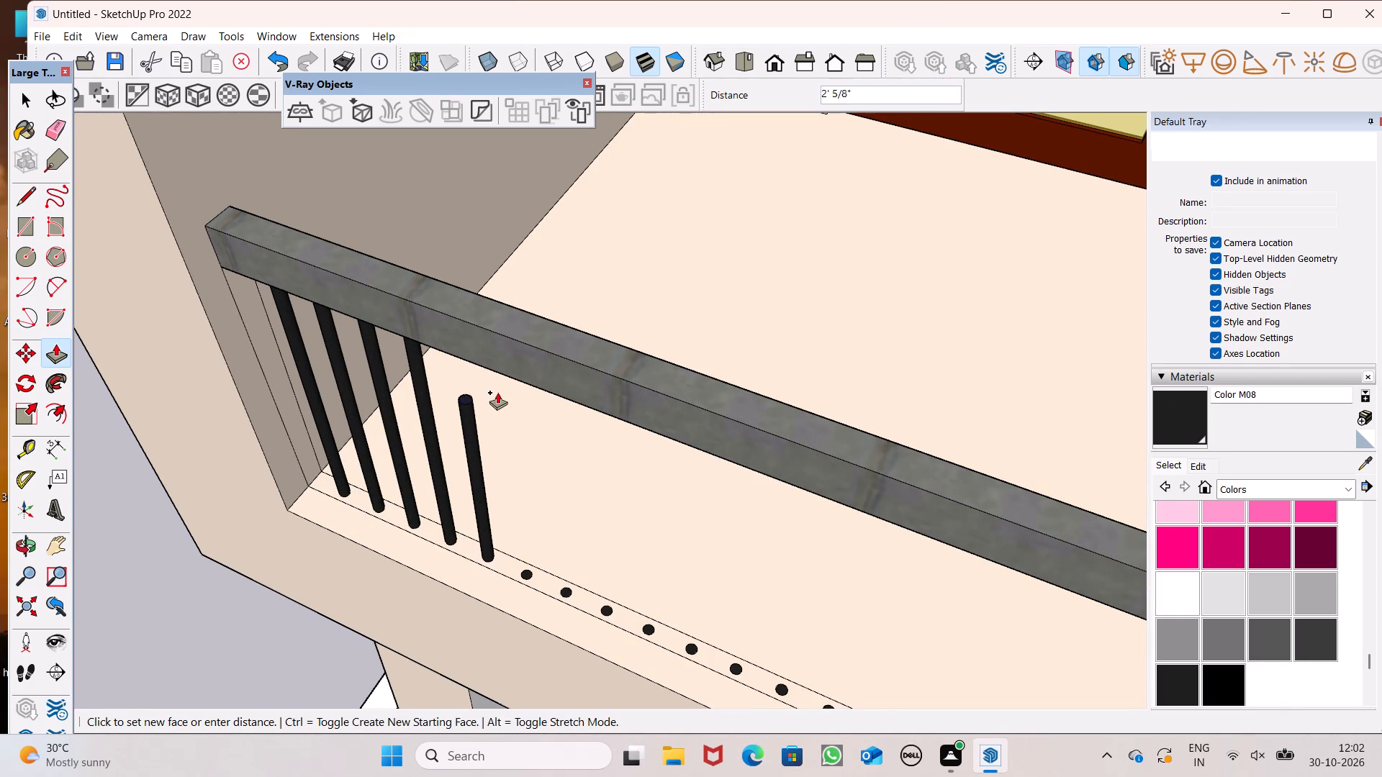
{"action": "left_click_drag", "start_coordinate": [497, 392], "coordinate": [506, 373]}
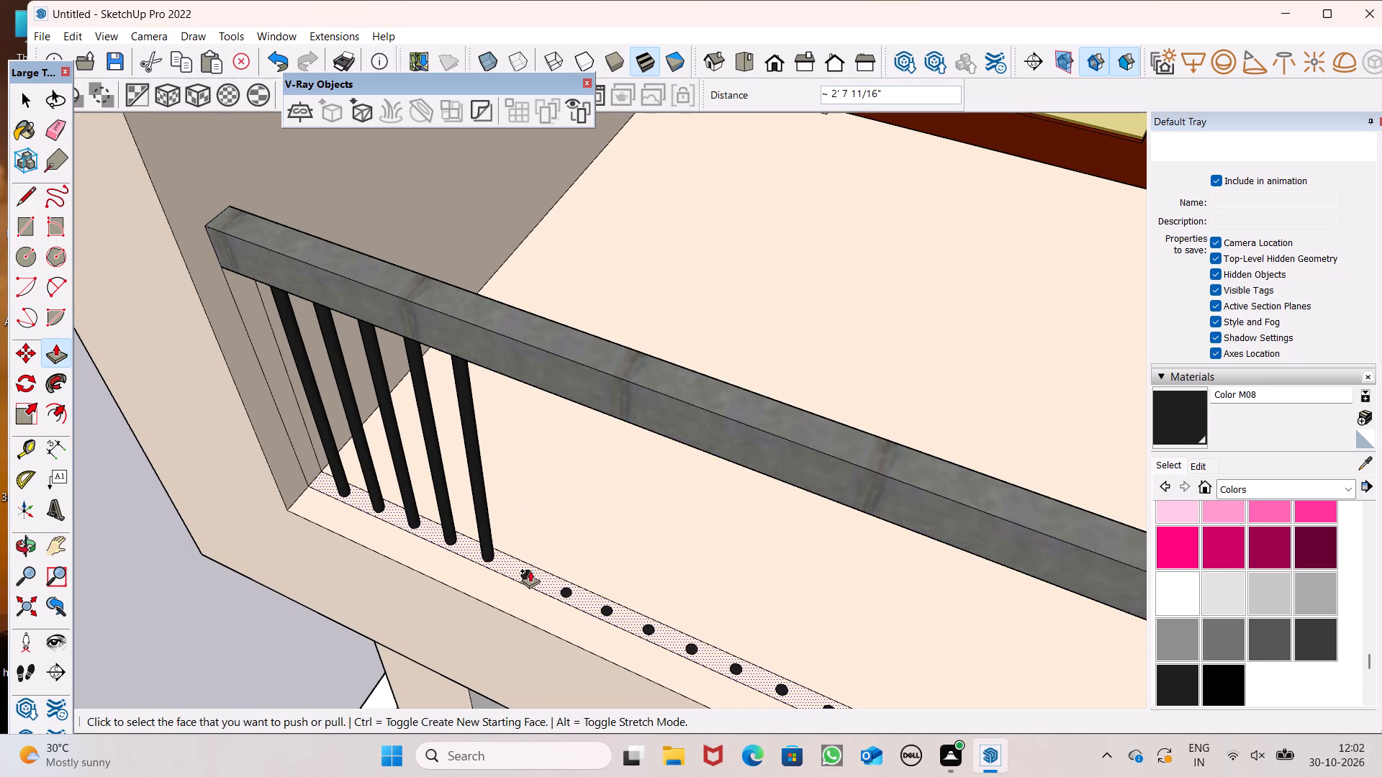
{"action": "left_click_drag", "start_coordinate": [525, 575], "coordinate": [551, 393]}
{"action": "left_click_drag", "start_coordinate": [564, 595], "coordinate": [584, 499]}
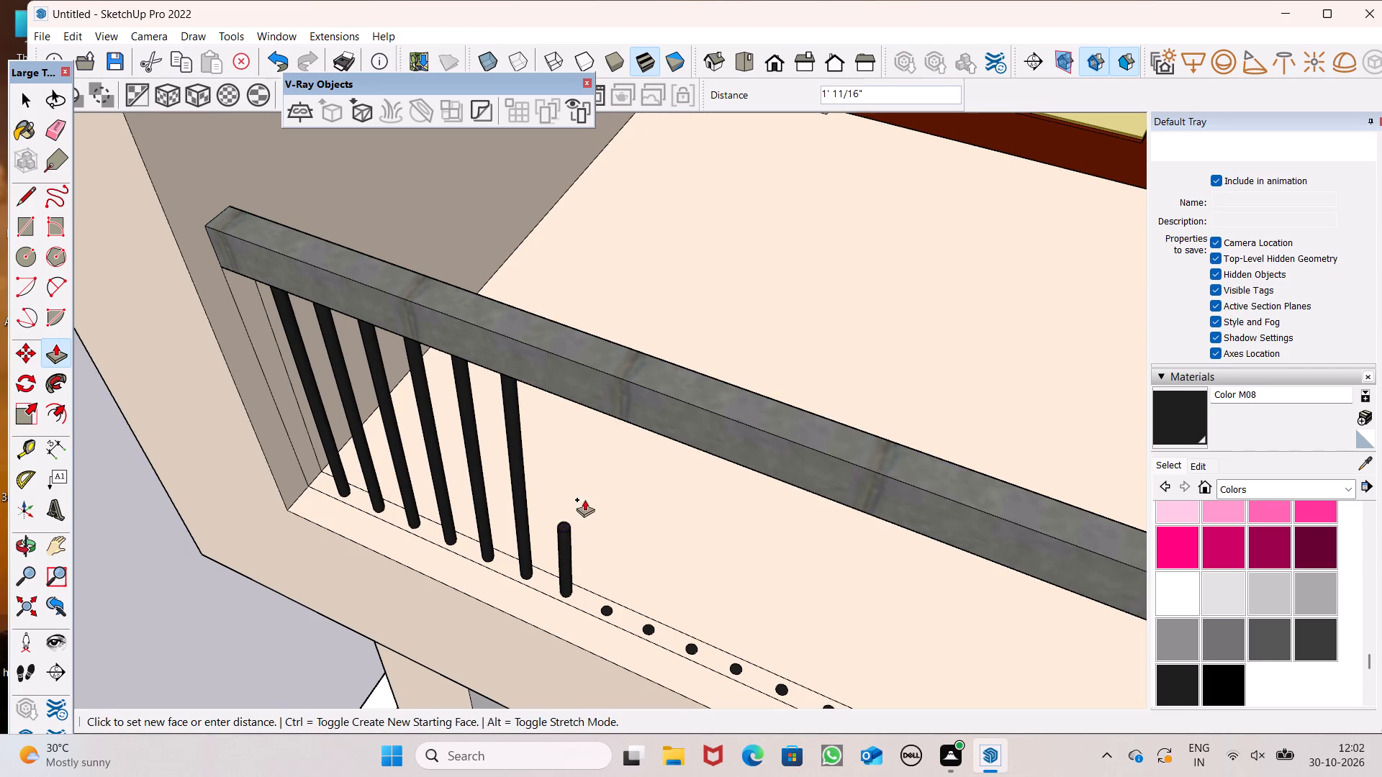
{"action": "left_click_drag", "start_coordinate": [584, 499], "coordinate": [622, 417]}
Extrude the eighth to tenth circles of the lower balcony's row up to the top rail, about 2' 7 11/16" each.
{"action": "scroll", "coordinate": [486, 371], "scroll_direction": "down", "scroll_amount": 6}
{"action": "scroll", "coordinate": [581, 460], "scroll_direction": "up", "scroll_amount": 4}
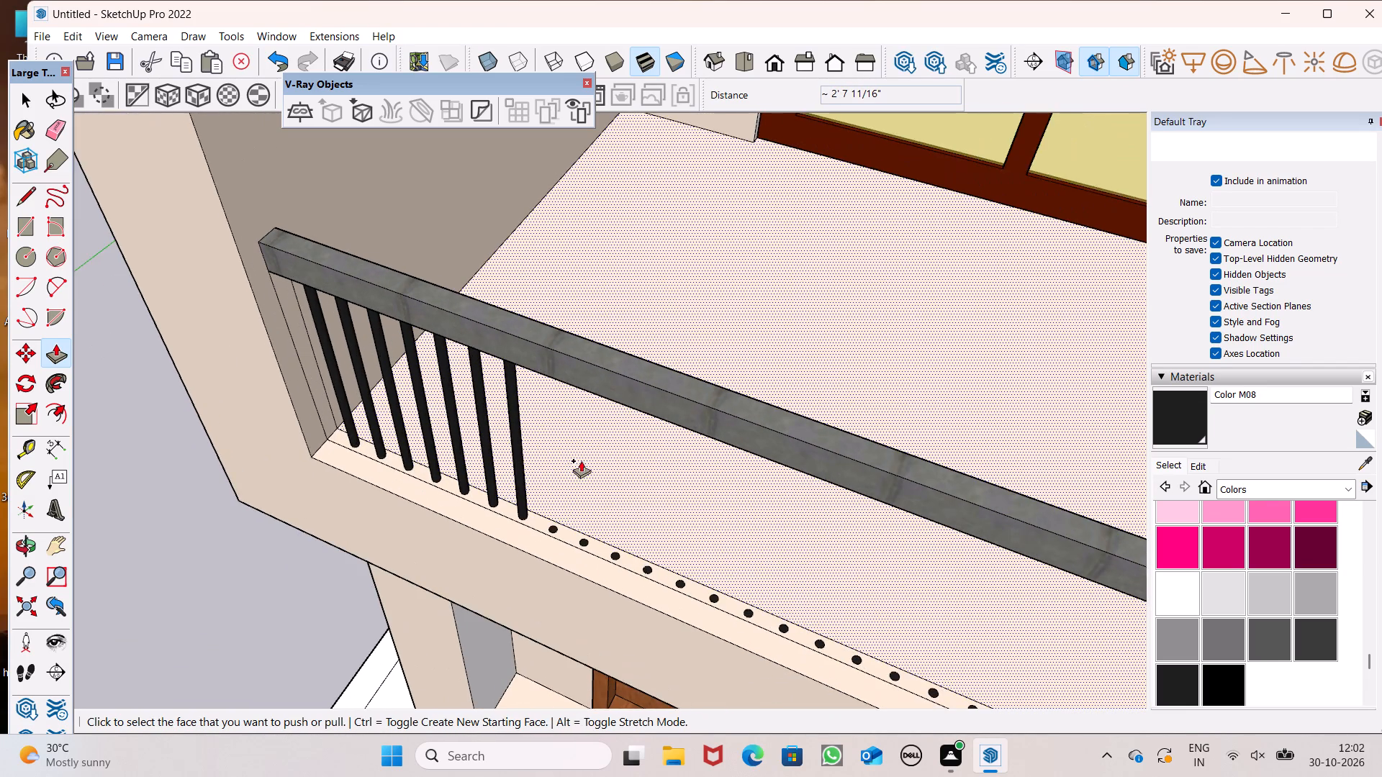
{"action": "left_click_drag", "start_coordinate": [546, 549], "coordinate": [596, 424]}
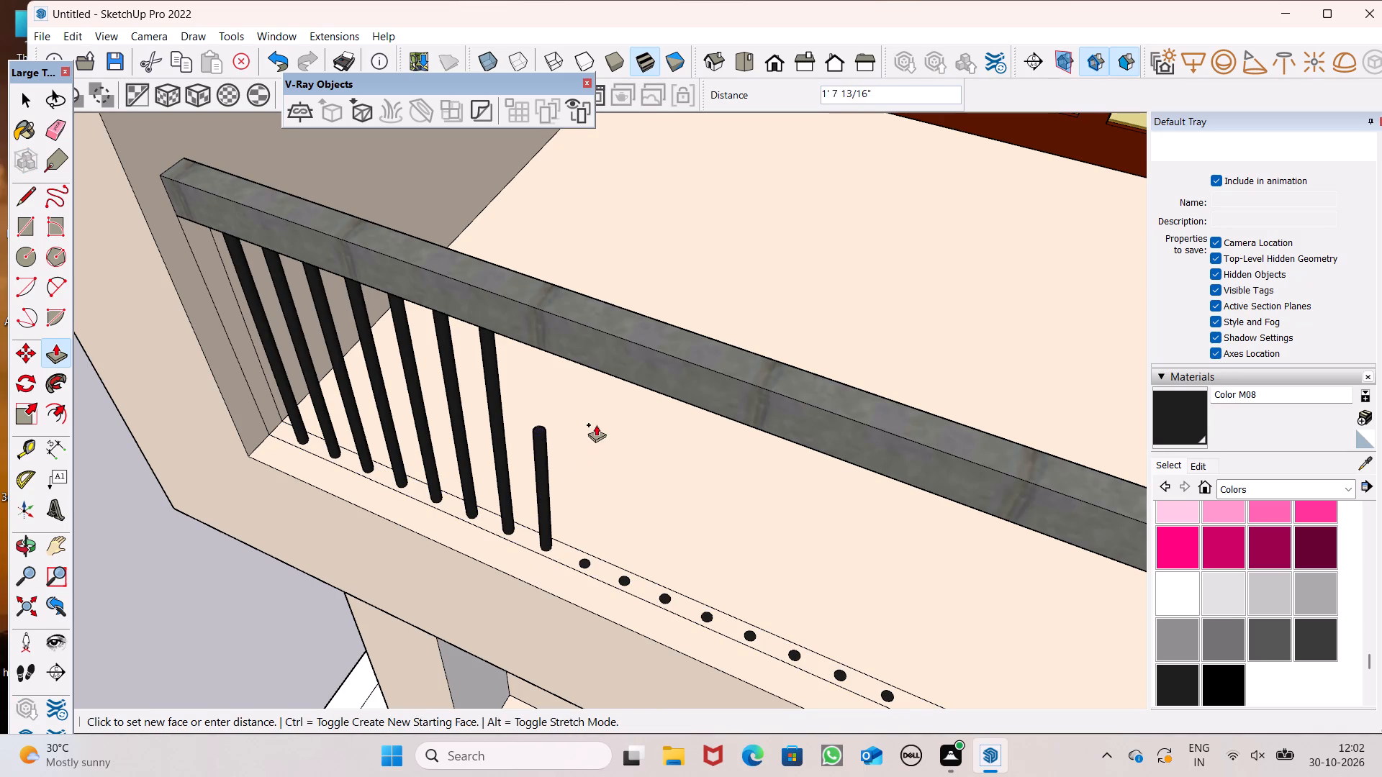
{"action": "left_click_drag", "start_coordinate": [596, 424], "coordinate": [616, 378]}
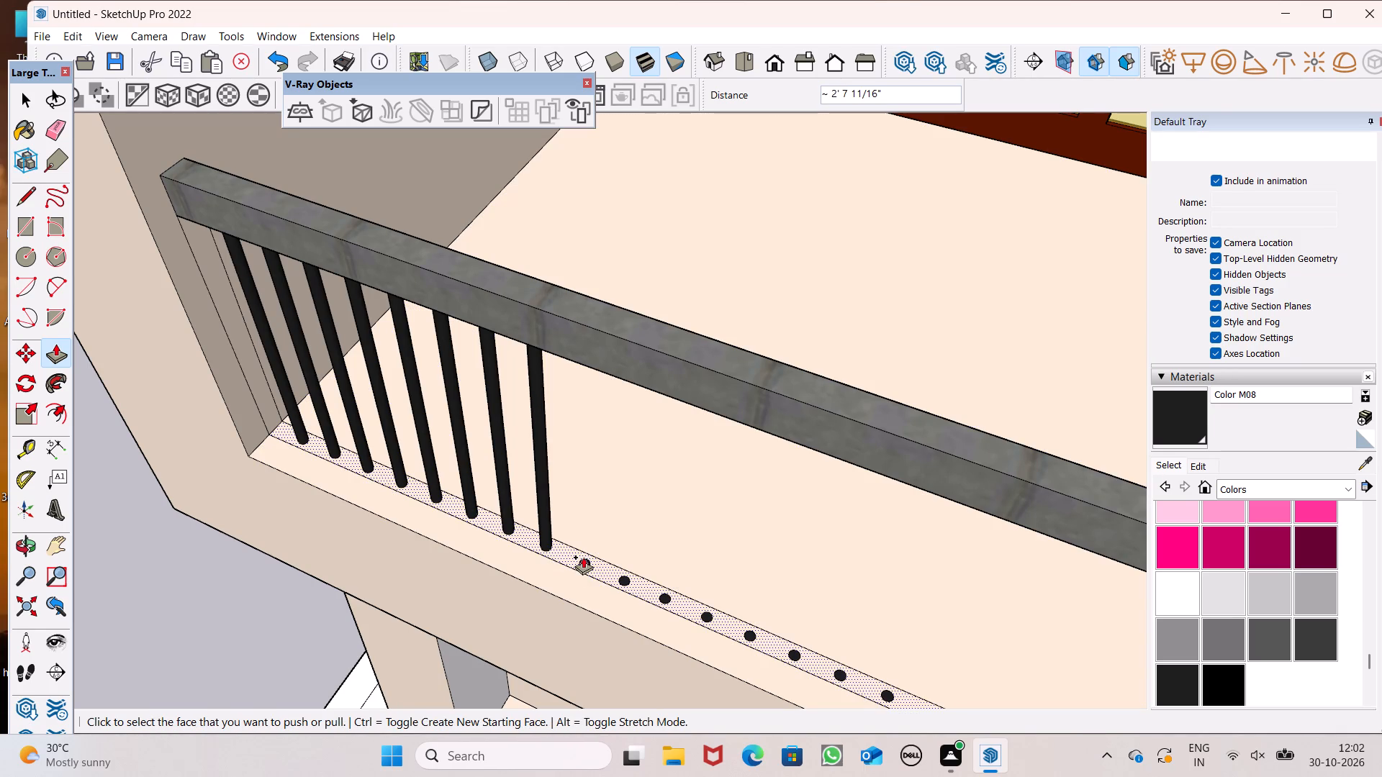
{"action": "left_click_drag", "start_coordinate": [583, 563], "coordinate": [654, 389]}
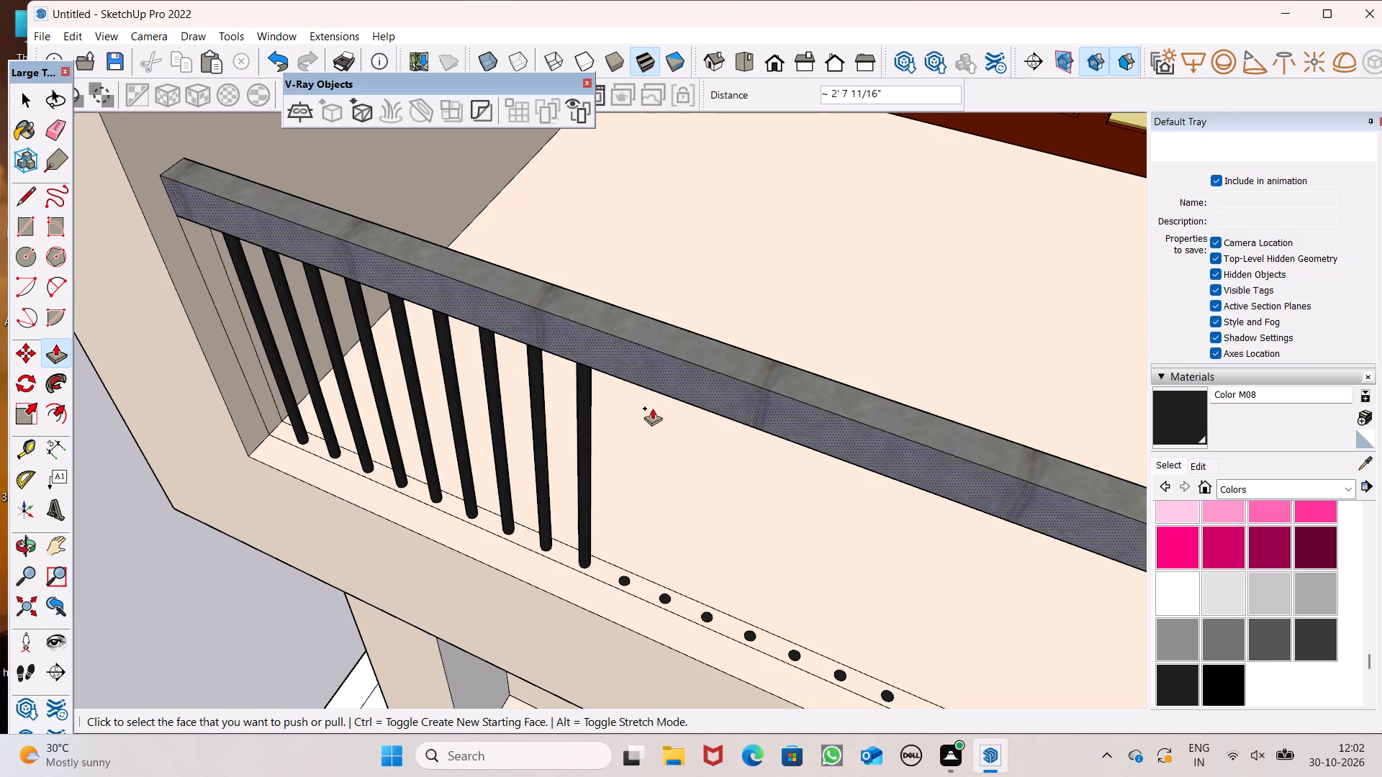
{"action": "left_click_drag", "start_coordinate": [623, 576], "coordinate": [671, 403]}
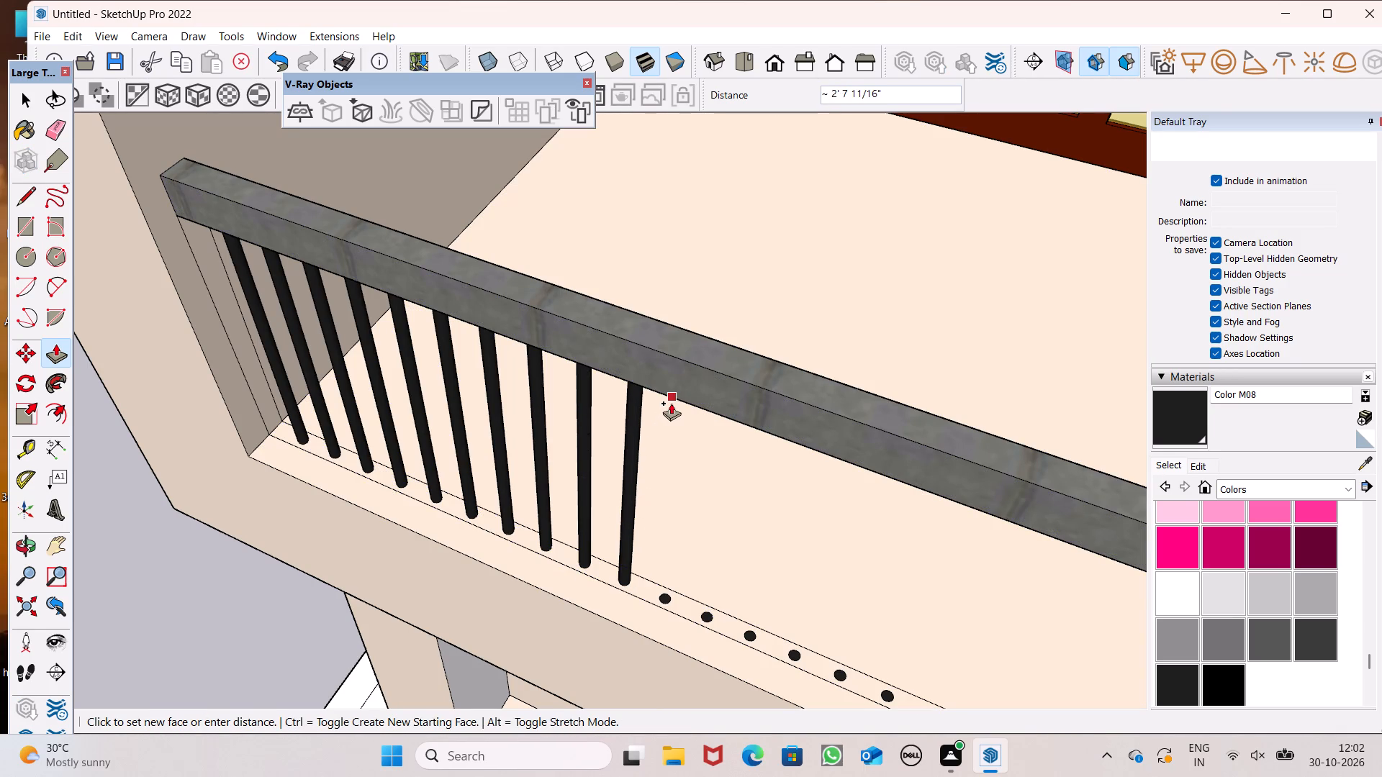
{"action": "left_click_drag", "start_coordinate": [671, 403], "coordinate": [672, 400]}
{"action": "scroll", "coordinate": [590, 367], "scroll_direction": "down", "scroll_amount": 6}
{"action": "scroll", "coordinate": [639, 507], "scroll_direction": "up", "scroll_amount": 4}
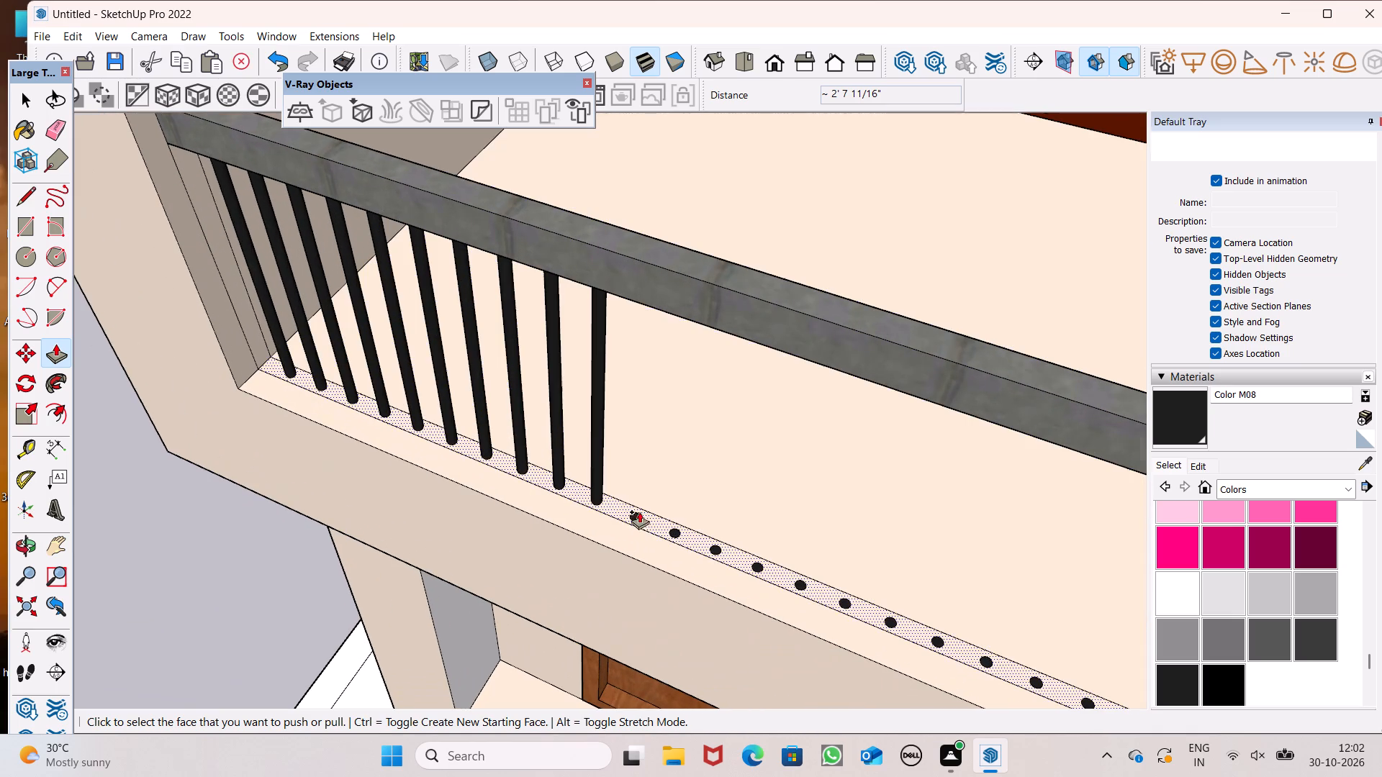
Extrude the lower balcony row's eleventh circle about 2' 5 1/4" and its twelfth up to the top rail, about 2' 7 11/16".
{"action": "left_click_drag", "start_coordinate": [633, 515], "coordinate": [700, 338]}
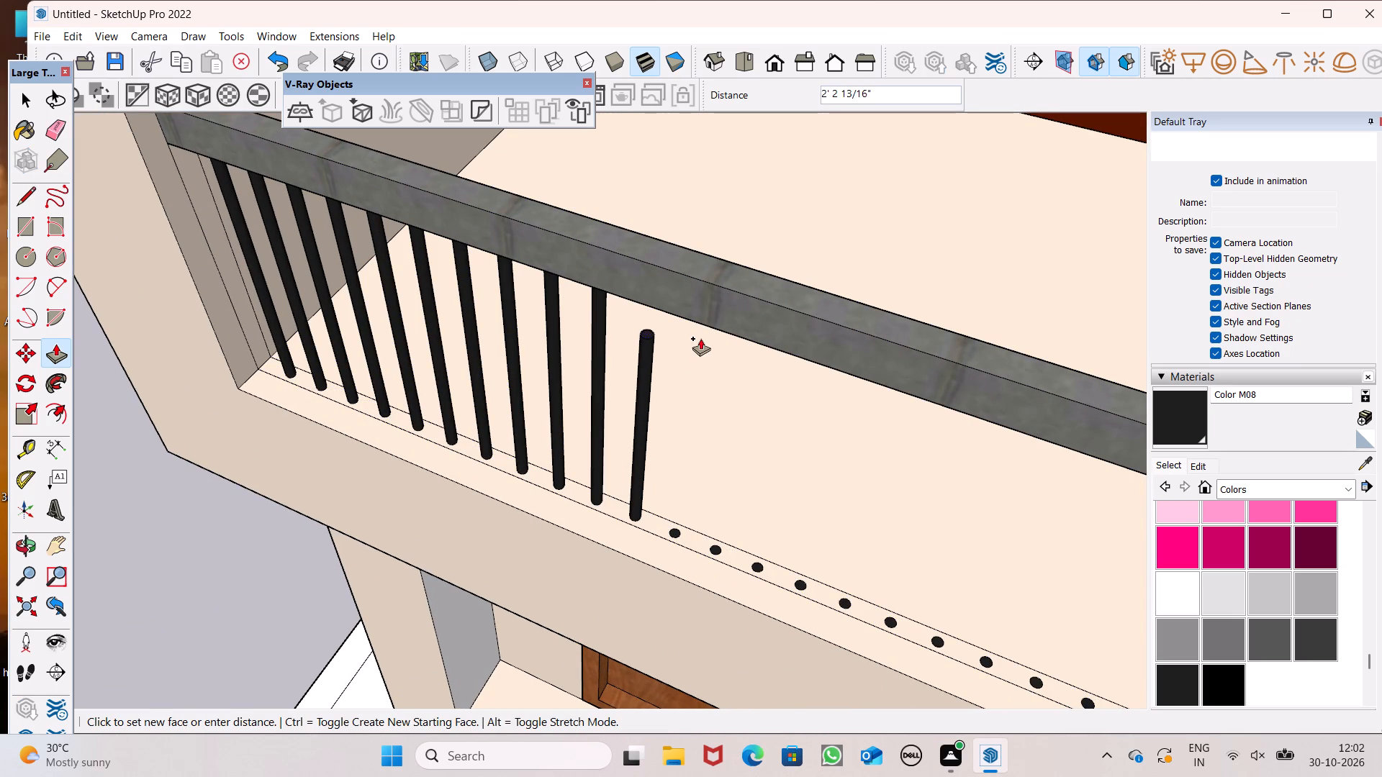
{"action": "left_click_drag", "start_coordinate": [700, 338], "coordinate": [715, 320]}
{"action": "scroll", "coordinate": [697, 310], "scroll_direction": "up", "scroll_amount": 1}
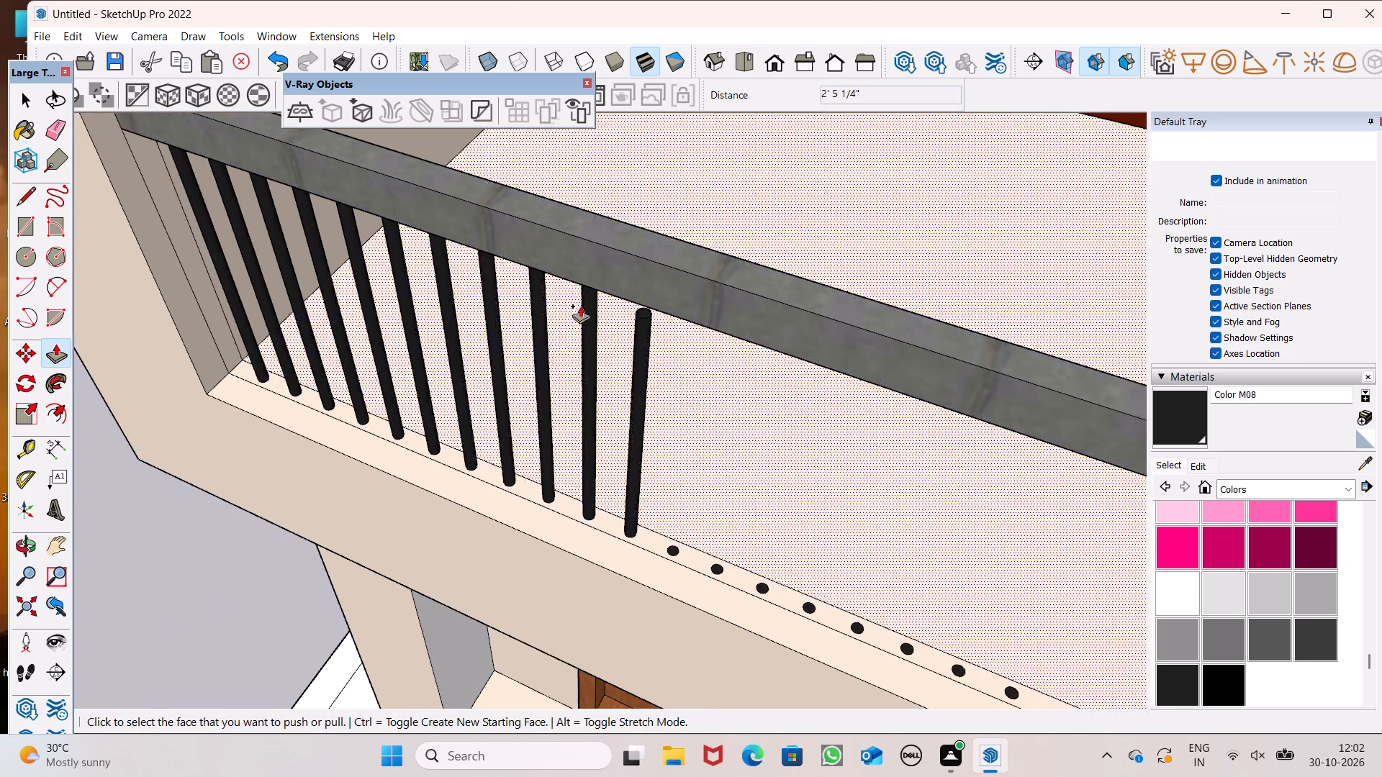
{"action": "scroll", "coordinate": [560, 303], "scroll_direction": "down", "scroll_amount": 6}
{"action": "scroll", "coordinate": [641, 349], "scroll_direction": "up", "scroll_amount": 5}
{"action": "scroll", "coordinate": [647, 350], "scroll_direction": "down", "scroll_amount": 3}
{"action": "middle_click_drag", "start_coordinate": [701, 383], "coordinate": [683, 440]}
{"action": "scroll", "coordinate": [660, 383], "scroll_direction": "up", "scroll_amount": 2}
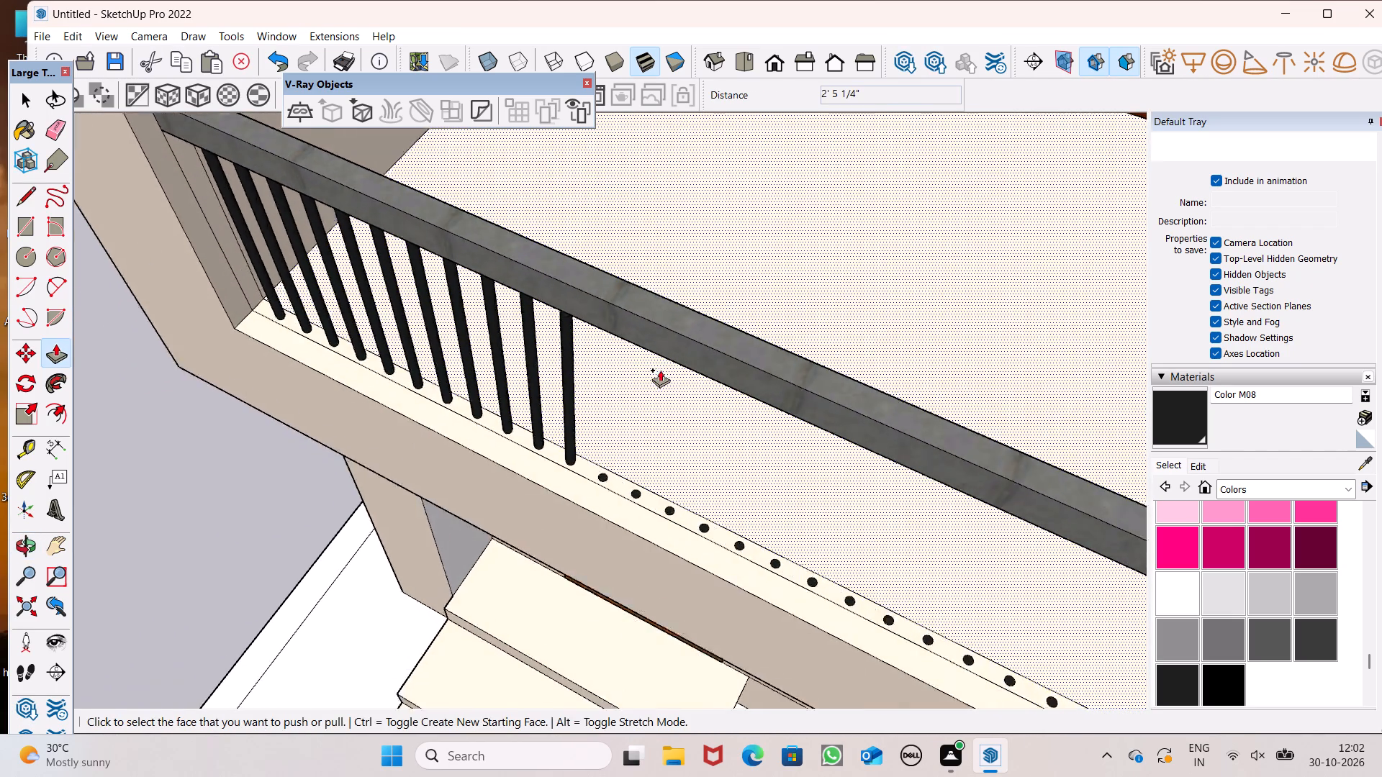
{"action": "scroll", "coordinate": [660, 370], "scroll_direction": "up", "scroll_amount": 3}
{"action": "scroll", "coordinate": [645, 378], "scroll_direction": "down", "scroll_amount": 4}
{"action": "scroll", "coordinate": [587, 492], "scroll_direction": "up", "scroll_amount": 6}
{"action": "scroll", "coordinate": [582, 517], "scroll_direction": "down", "scroll_amount": 6}
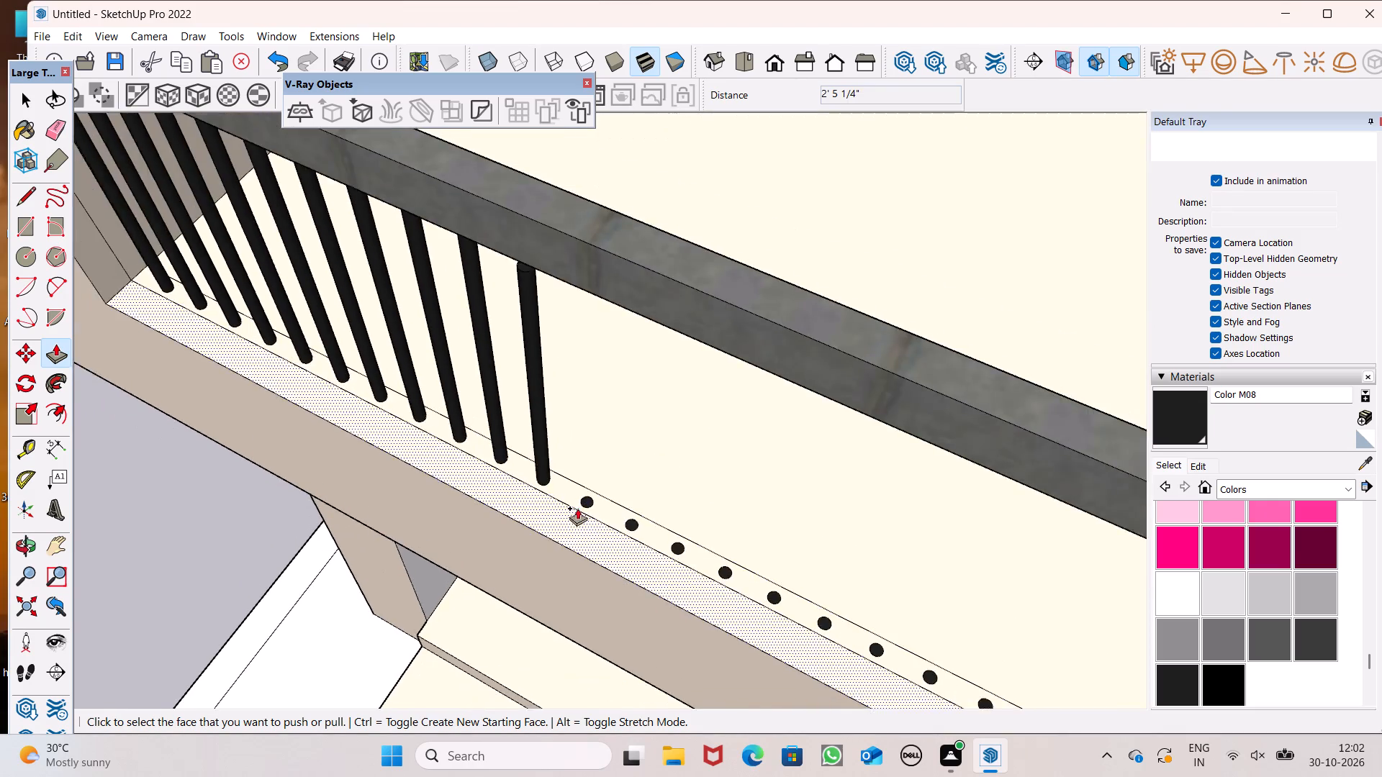
{"action": "scroll", "coordinate": [579, 506], "scroll_direction": "down", "scroll_amount": 4}
{"action": "scroll", "coordinate": [595, 439], "scroll_direction": "up", "scroll_amount": 6}
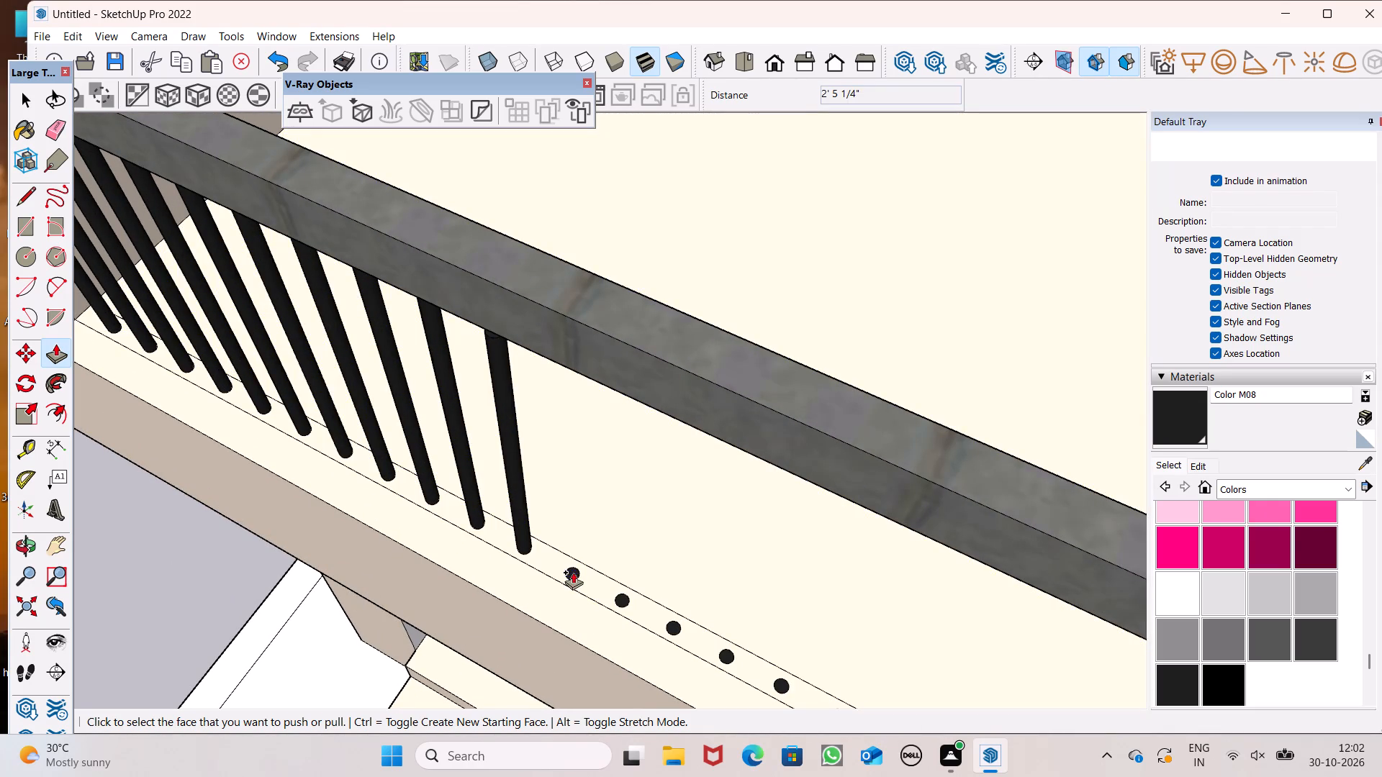
{"action": "left_click_drag", "start_coordinate": [573, 573], "coordinate": [608, 382]}
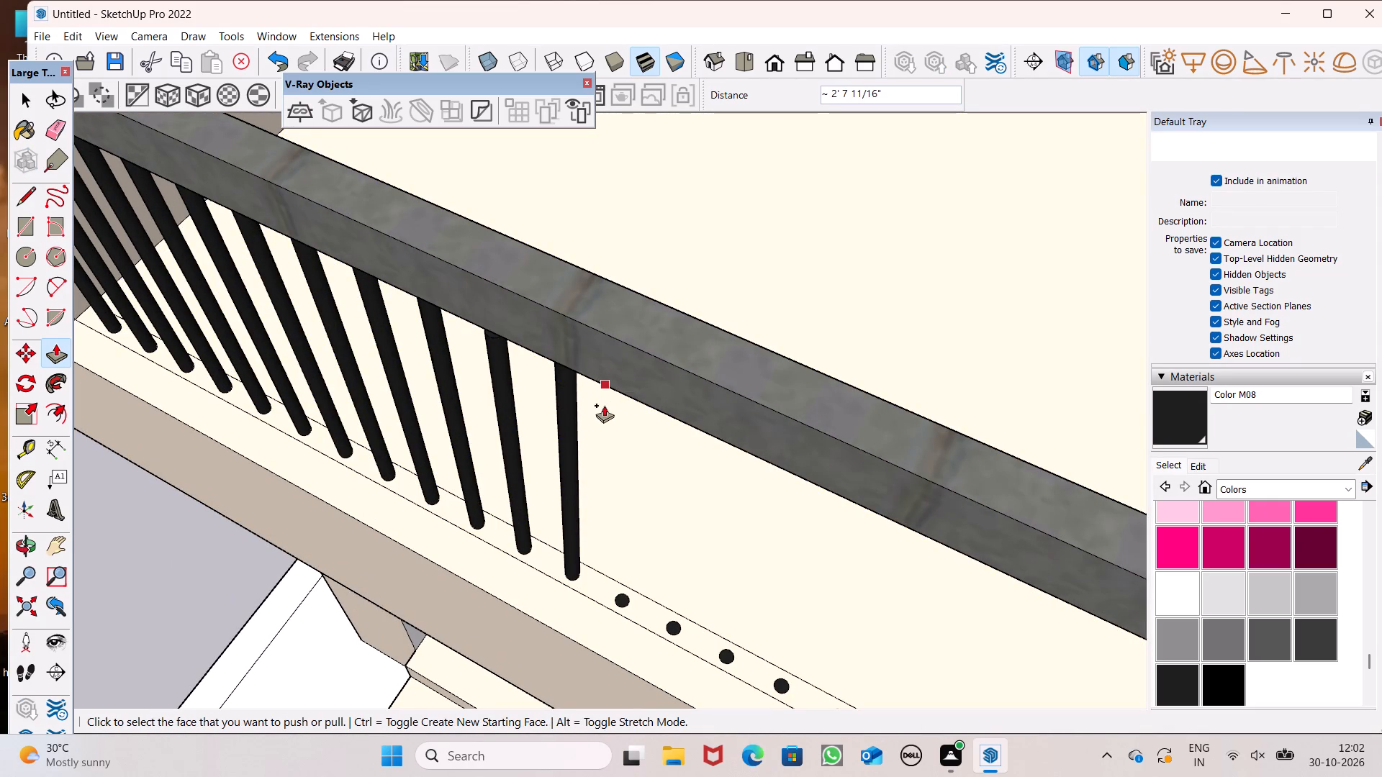
Extrude the thirteenth to fifteenth circles of the lower balcony's row up to the top rail, about 2' 7 11/16" each.
{"action": "left_click_drag", "start_coordinate": [622, 604], "coordinate": [625, 412]}
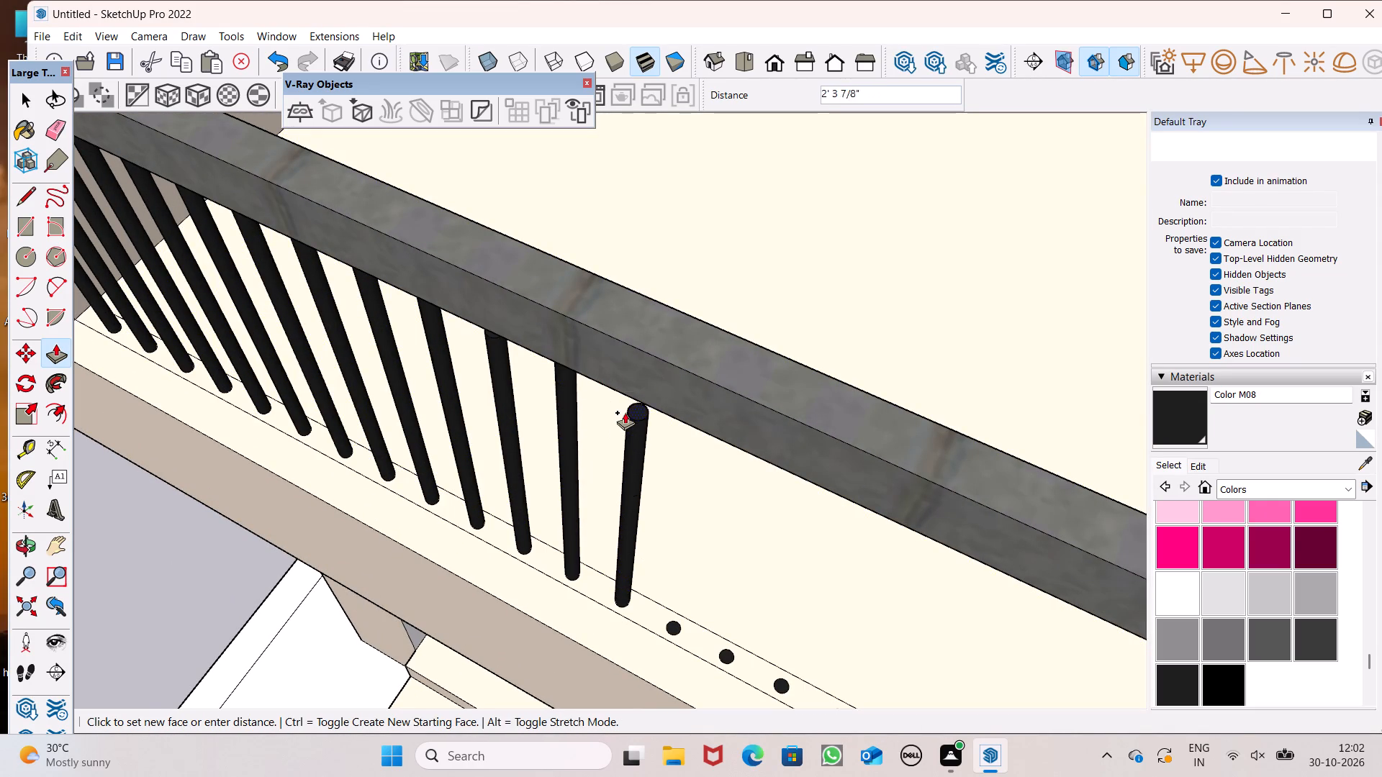
{"action": "left_click_drag", "start_coordinate": [625, 412], "coordinate": [629, 397]}
{"action": "left_click_drag", "start_coordinate": [675, 631], "coordinate": [672, 597]}
{"action": "left_click_drag", "start_coordinate": [672, 597], "coordinate": [661, 407]}
{"action": "scroll", "coordinate": [565, 376], "scroll_direction": "down", "scroll_amount": 7}
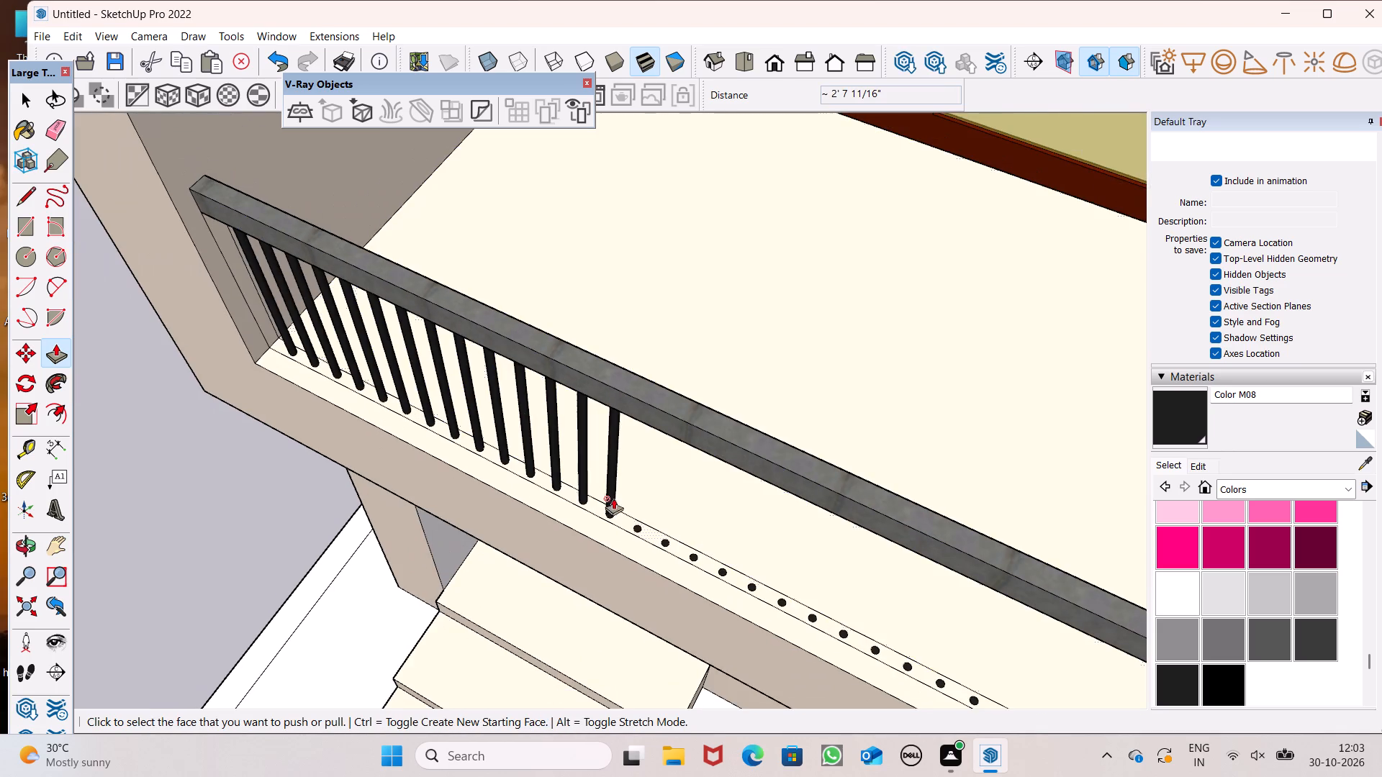
{"action": "scroll", "coordinate": [628, 525], "scroll_direction": "up", "scroll_amount": 6}
{"action": "left_click_drag", "start_coordinate": [643, 517], "coordinate": [713, 322]}
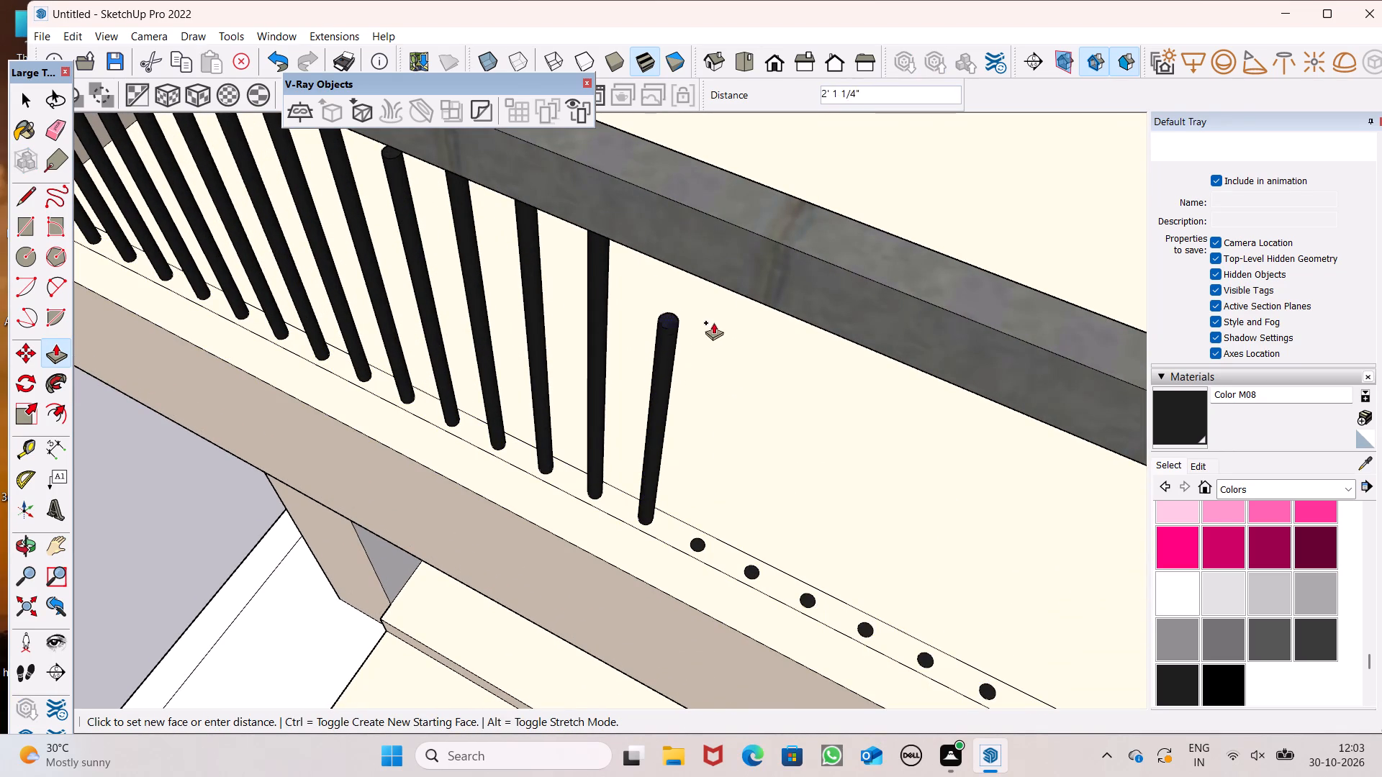
{"action": "left_click_drag", "start_coordinate": [713, 322], "coordinate": [778, 310]}
Extrude the sixteenth to eighteenth circles of the lower balcony's row up to the top rail, about 2' 7 11/16" each.
{"action": "scroll", "coordinate": [715, 322], "scroll_direction": "down", "scroll_amount": 6}
{"action": "scroll", "coordinate": [761, 378], "scroll_direction": "up", "scroll_amount": 7}
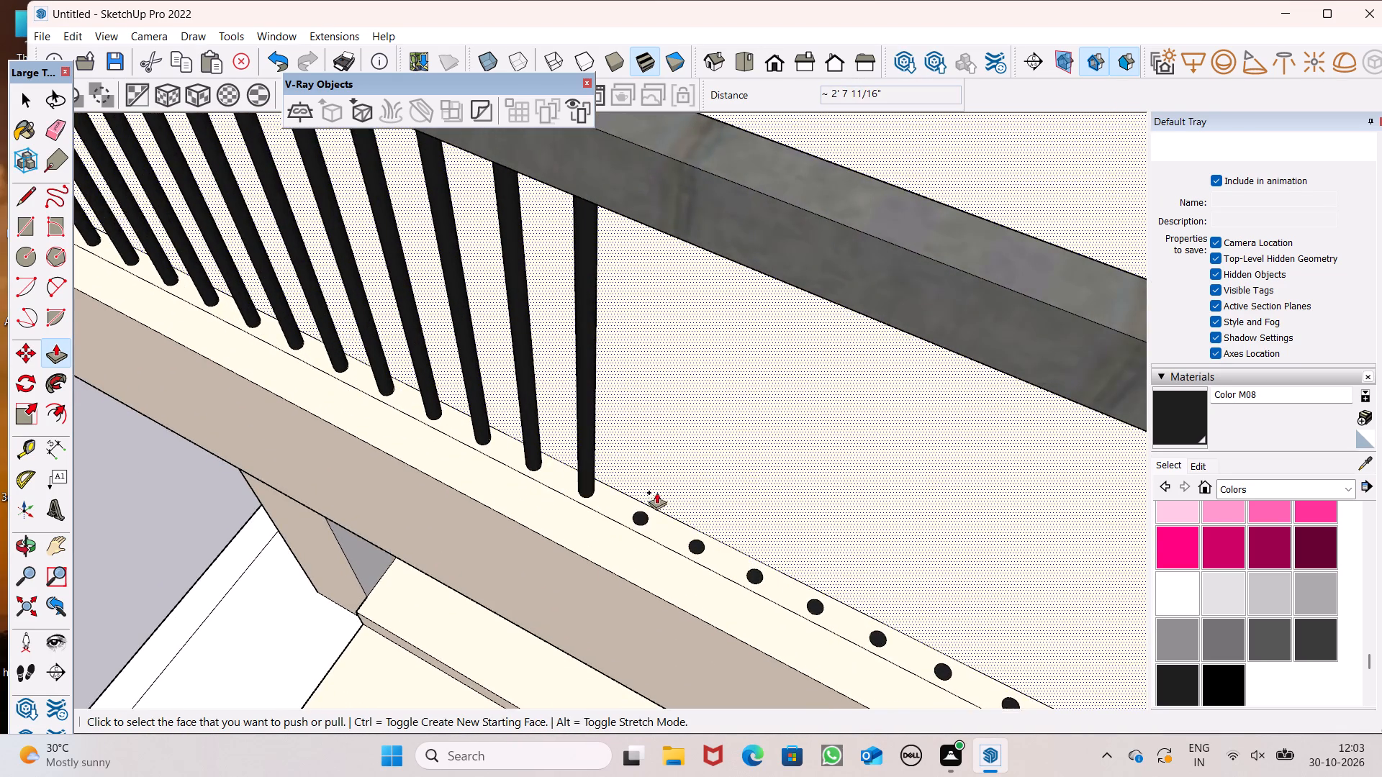
{"action": "left_click_drag", "start_coordinate": [631, 538], "coordinate": [698, 241]}
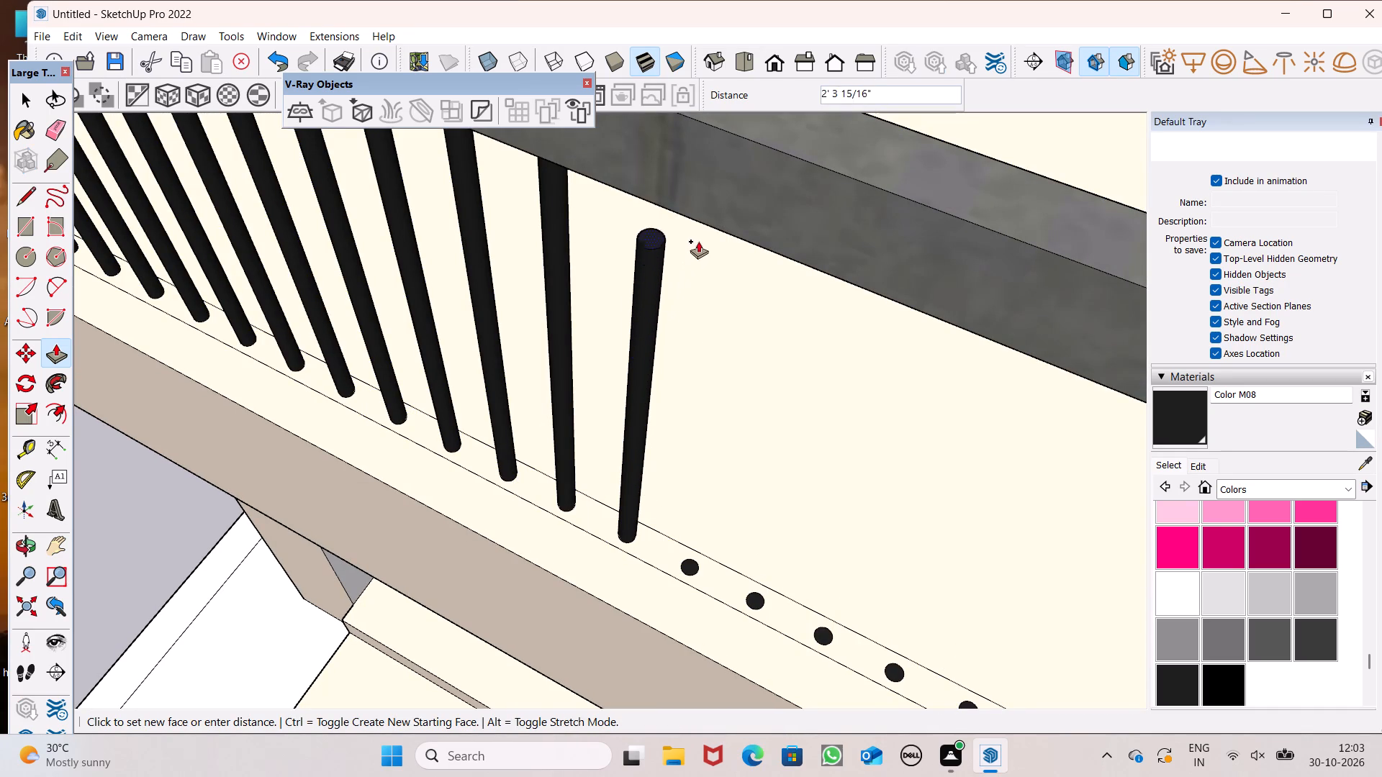
{"action": "left_click_drag", "start_coordinate": [698, 241], "coordinate": [704, 224]}
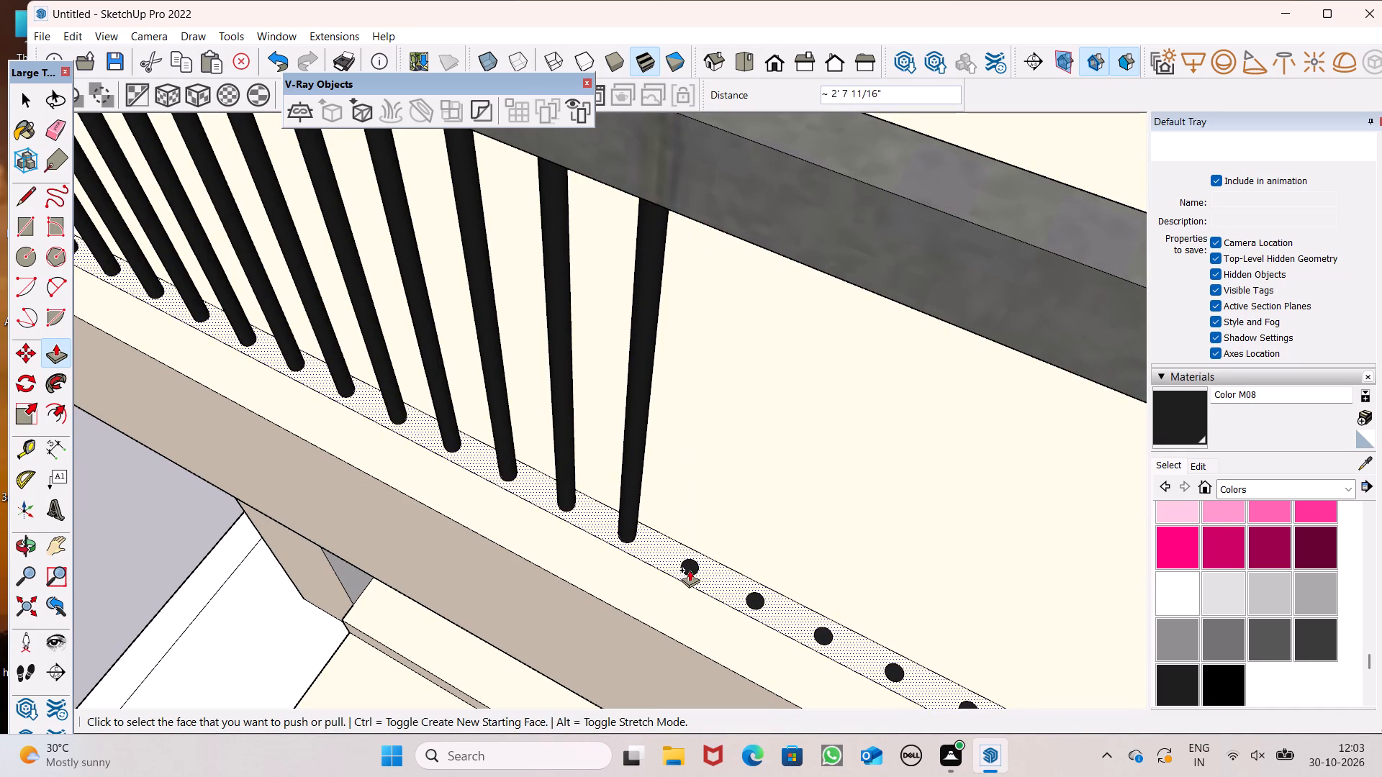
{"action": "left_click_drag", "start_coordinate": [689, 568], "coordinate": [653, 196]}
{"action": "scroll", "coordinate": [599, 278], "scroll_direction": "down", "scroll_amount": 7}
{"action": "scroll", "coordinate": [716, 345], "scroll_direction": "up", "scroll_amount": 4}
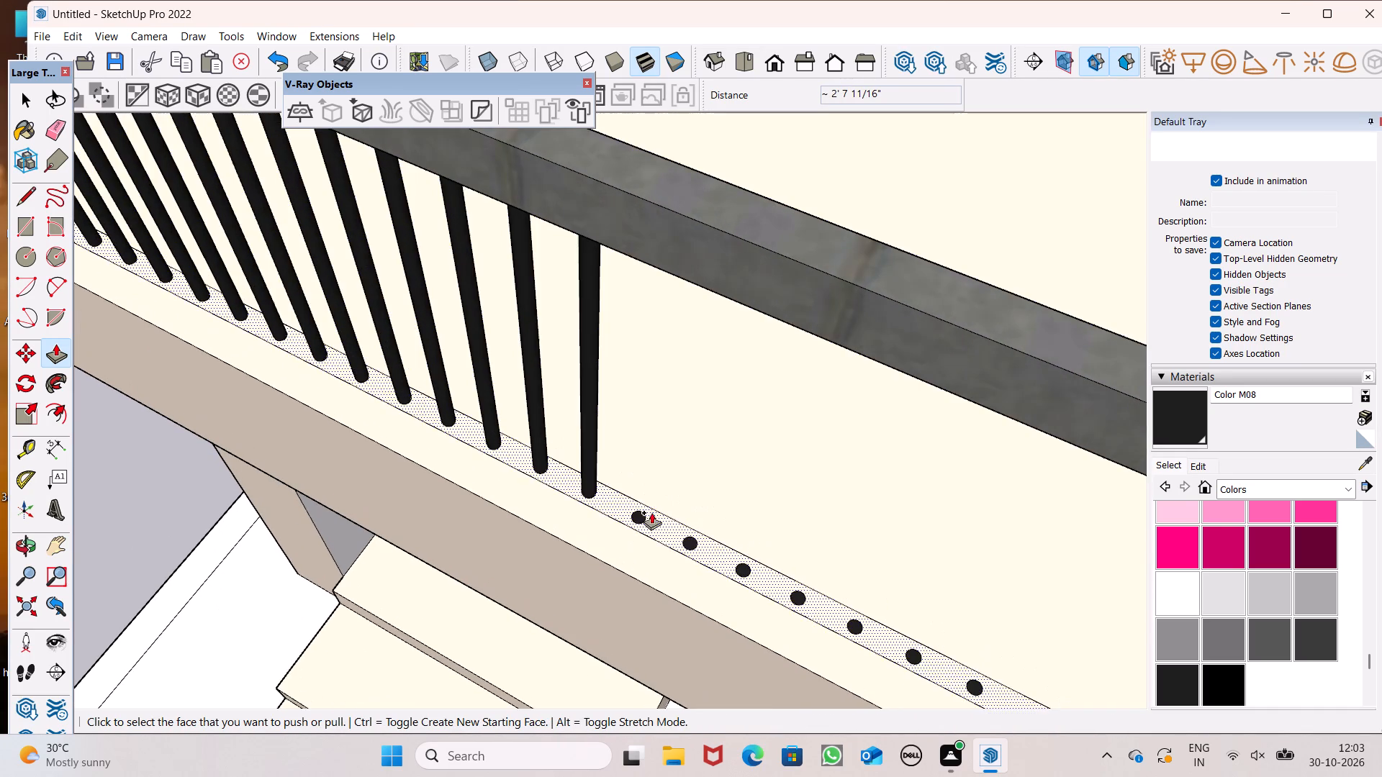
{"action": "left_click_drag", "start_coordinate": [634, 518], "coordinate": [580, 233]}
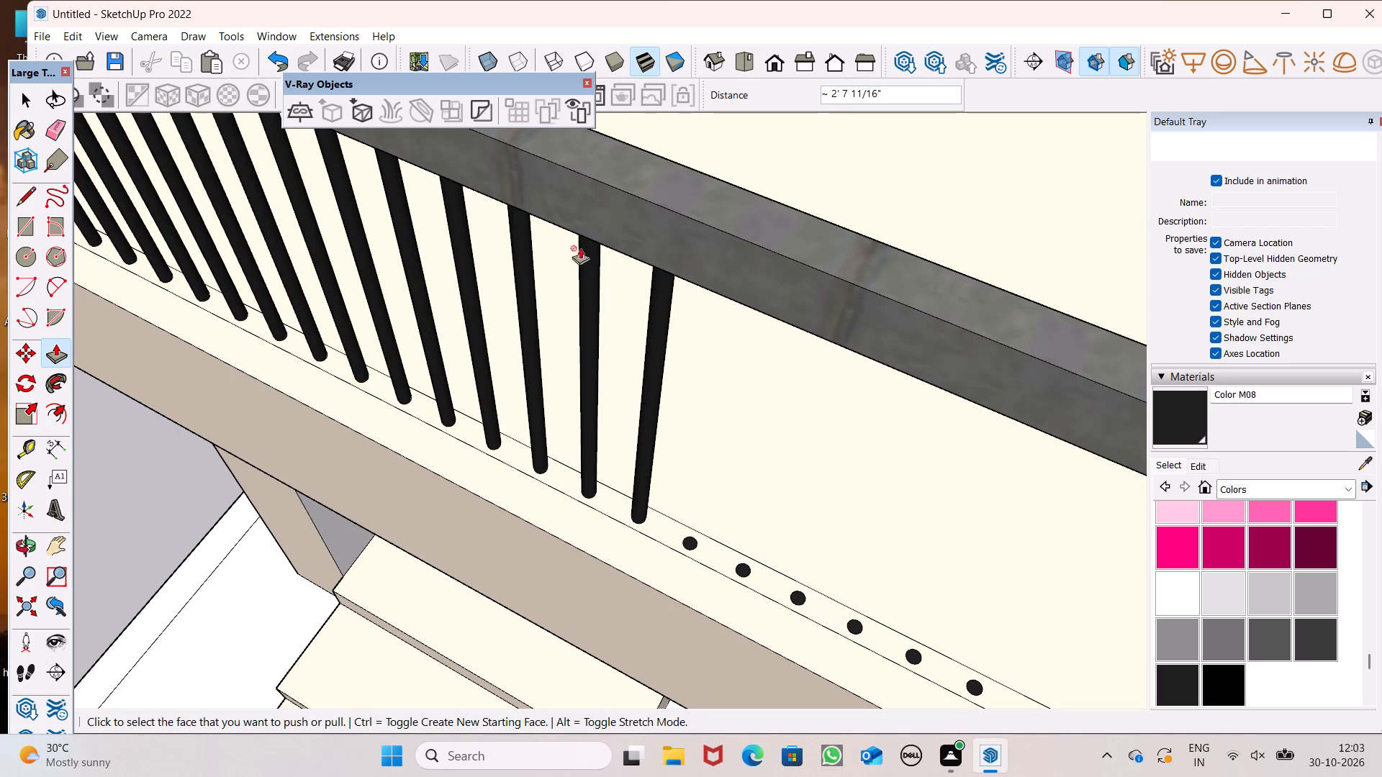
Extrude the nineteenth to twenty-first circles of the lower balcony's row up to the top rail, about 2' 7" each.
{"action": "left_click_drag", "start_coordinate": [687, 545], "coordinate": [659, 436]}
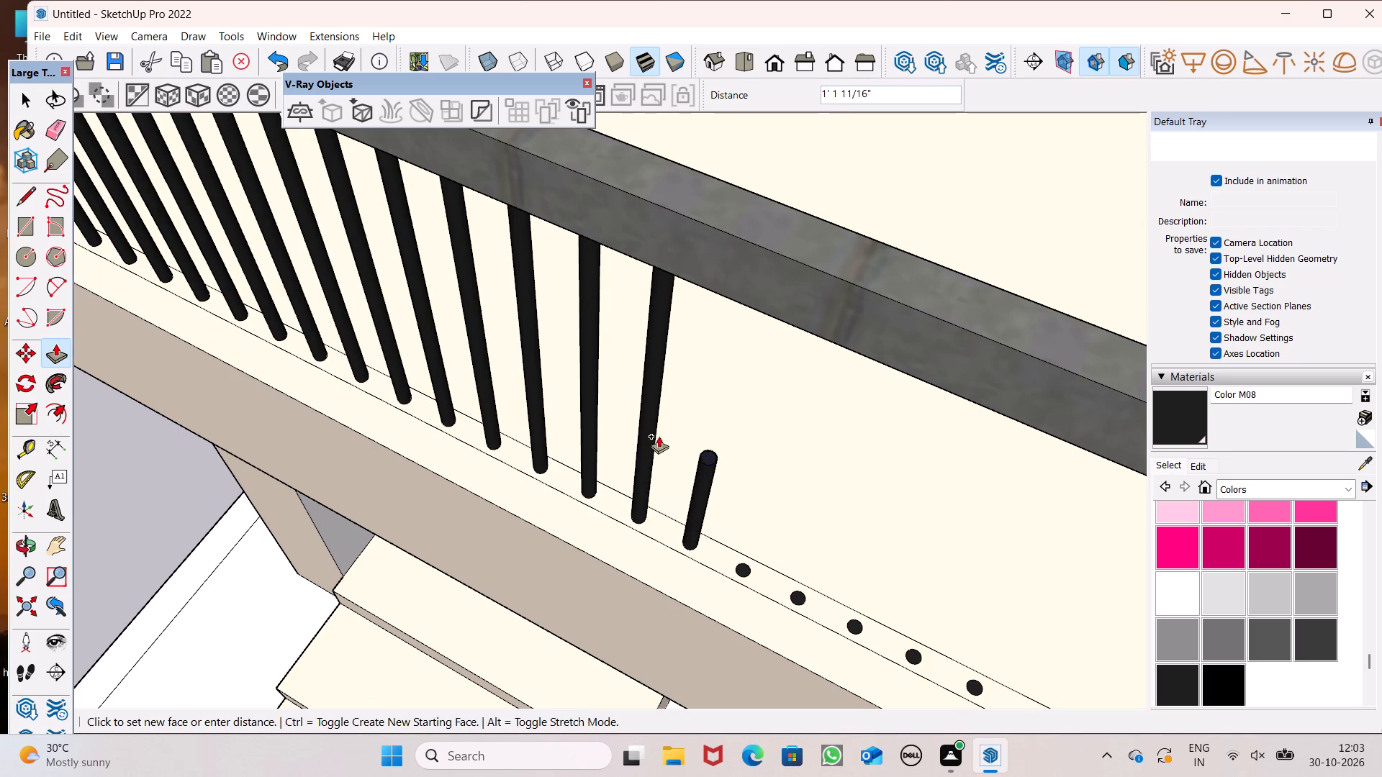
{"action": "left_click_drag", "start_coordinate": [659, 436], "coordinate": [655, 262]}
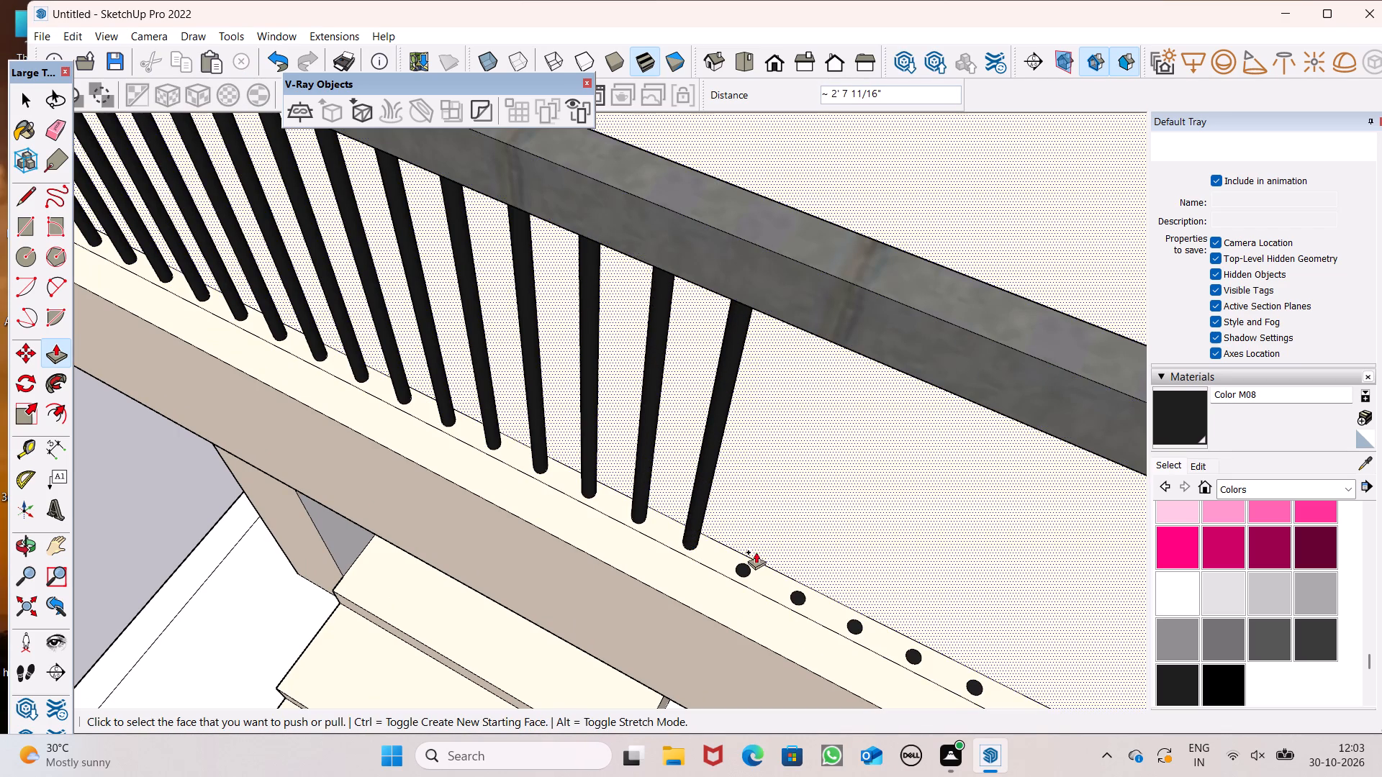
{"action": "left_click_drag", "start_coordinate": [743, 570], "coordinate": [736, 304]}
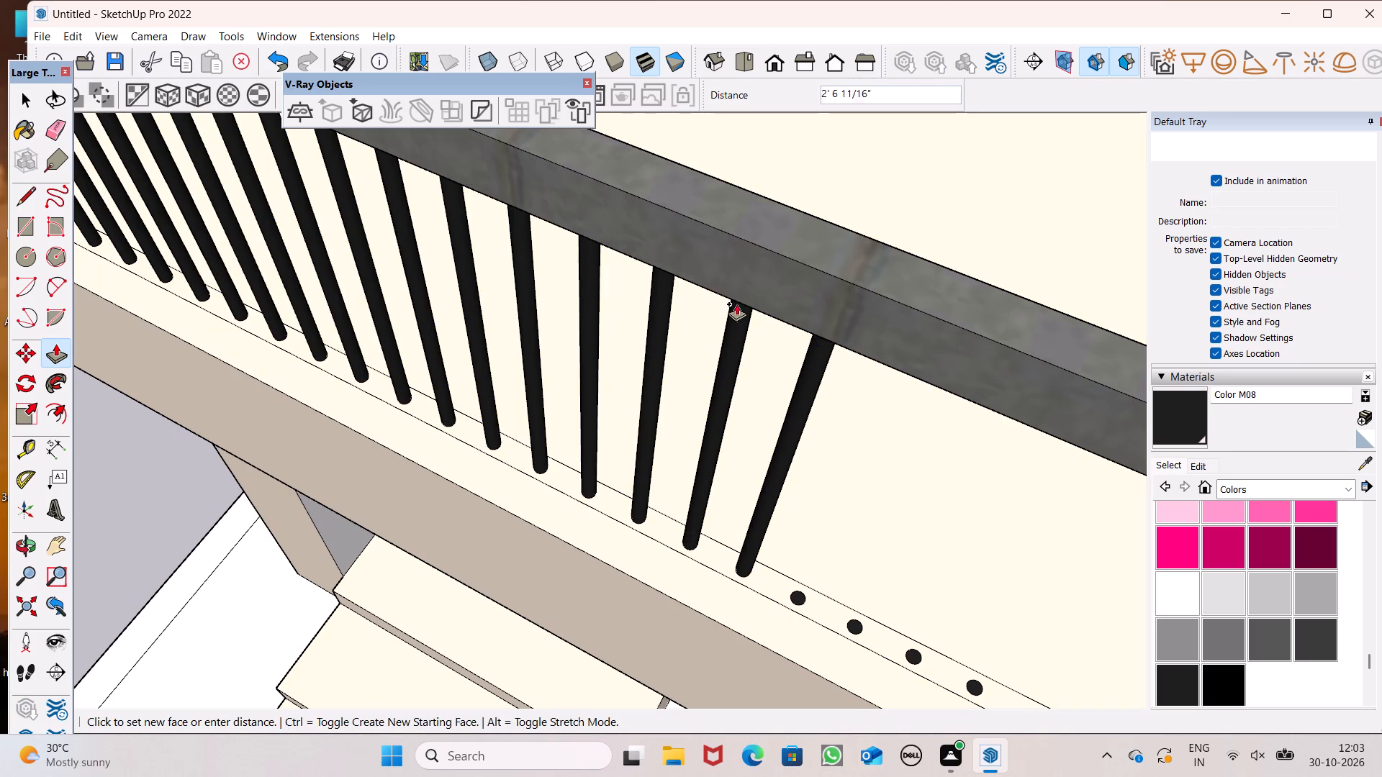
{"action": "left_click_drag", "start_coordinate": [736, 304], "coordinate": [737, 304]}
{"action": "left_click_drag", "start_coordinate": [802, 598], "coordinate": [790, 380]}
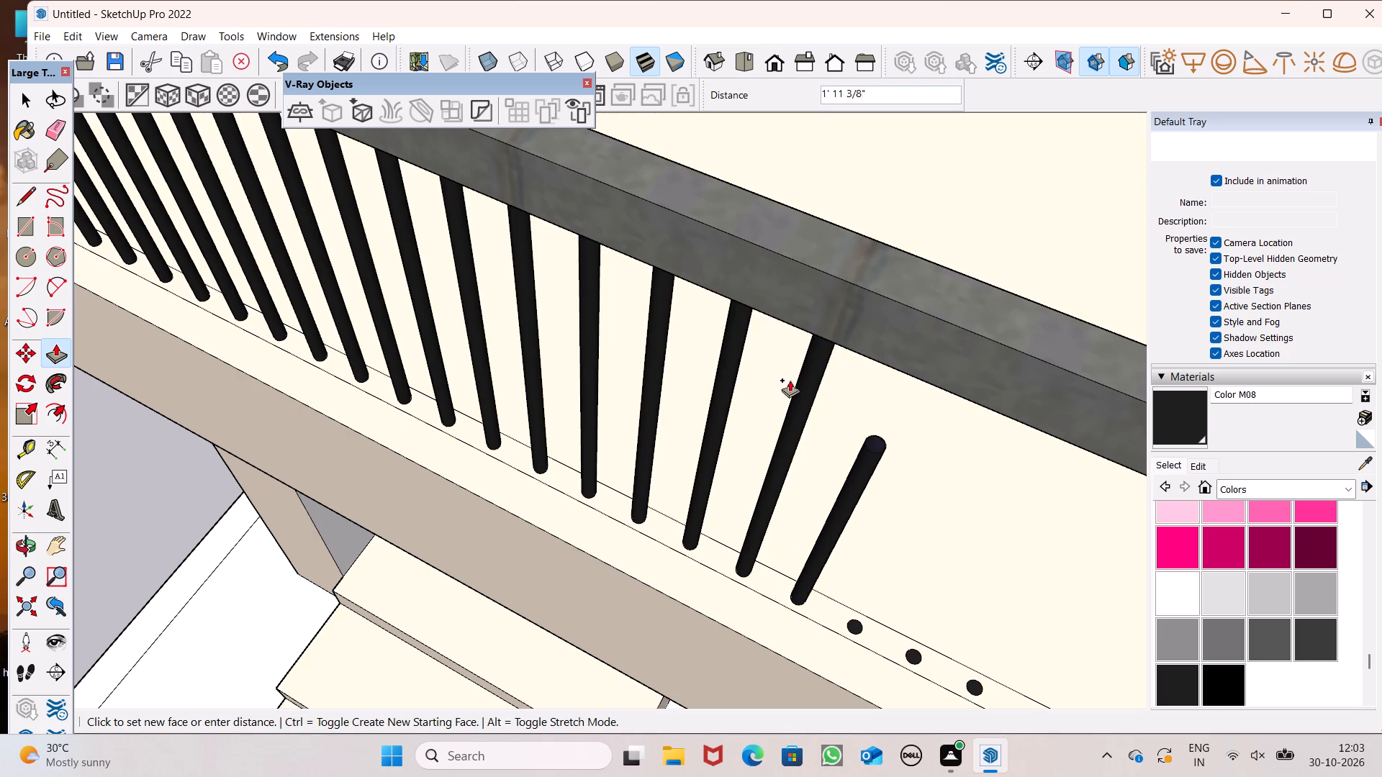
{"action": "left_click_drag", "start_coordinate": [790, 380], "coordinate": [814, 332]}
Extrude the twenty-second and twenty-third circles of the lower balcony's row up to the top rail, about 2' 7 11/16" each.
{"action": "scroll", "coordinate": [713, 329], "scroll_direction": "down", "scroll_amount": 8}
{"action": "scroll", "coordinate": [806, 345], "scroll_direction": "up", "scroll_amount": 4}
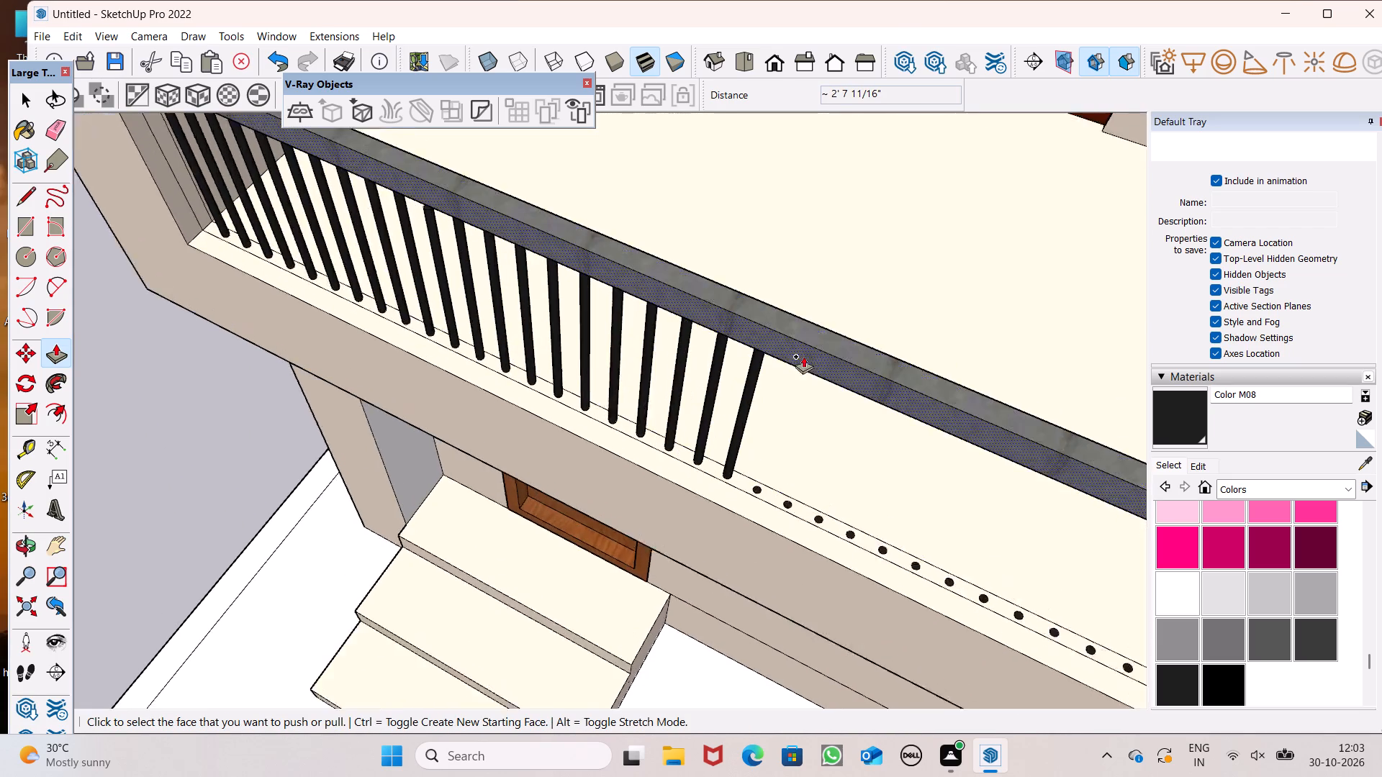
{"action": "scroll", "coordinate": [803, 356], "scroll_direction": "up", "scroll_amount": 1}
{"action": "left_click_drag", "start_coordinate": [747, 508], "coordinate": [764, 433]}
{"action": "key", "text": "ctrl+z"}
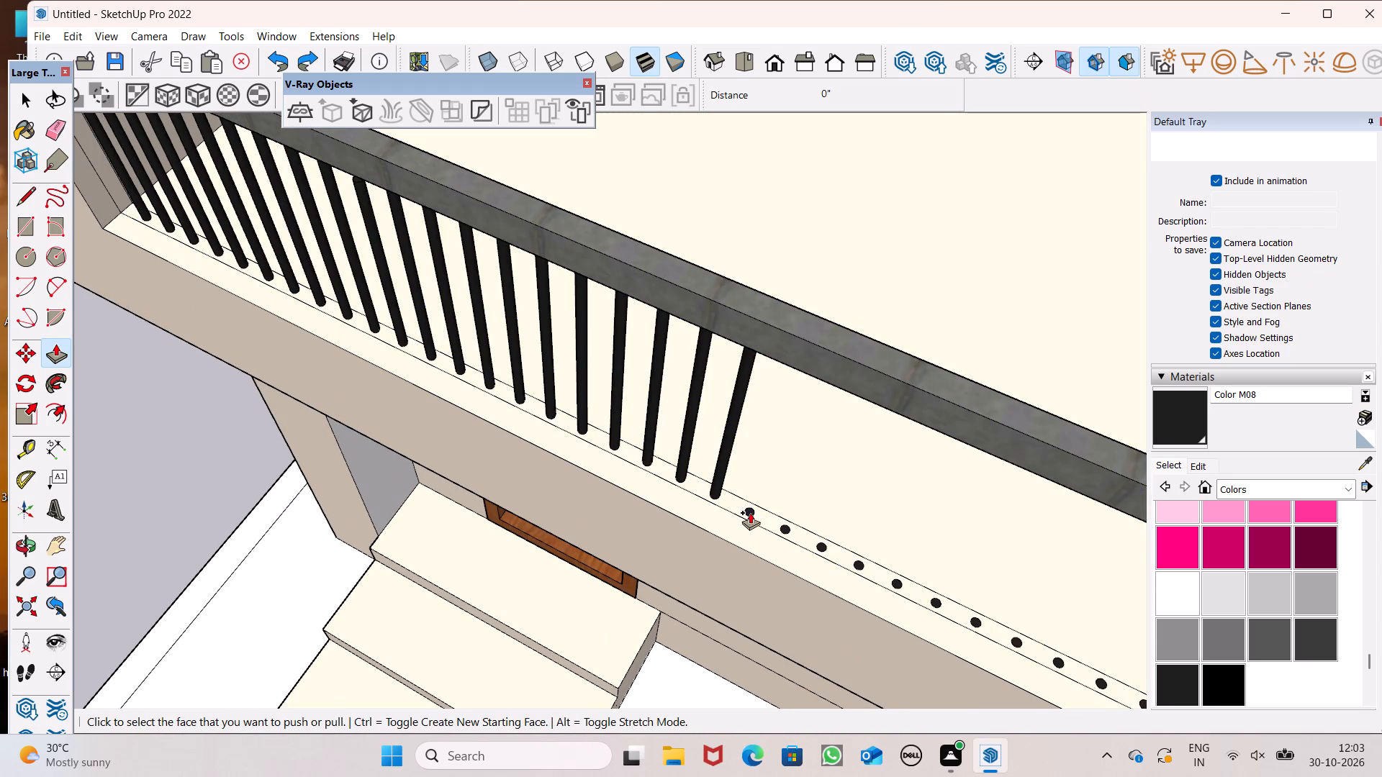
{"action": "left_click_drag", "start_coordinate": [750, 512], "coordinate": [749, 348]}
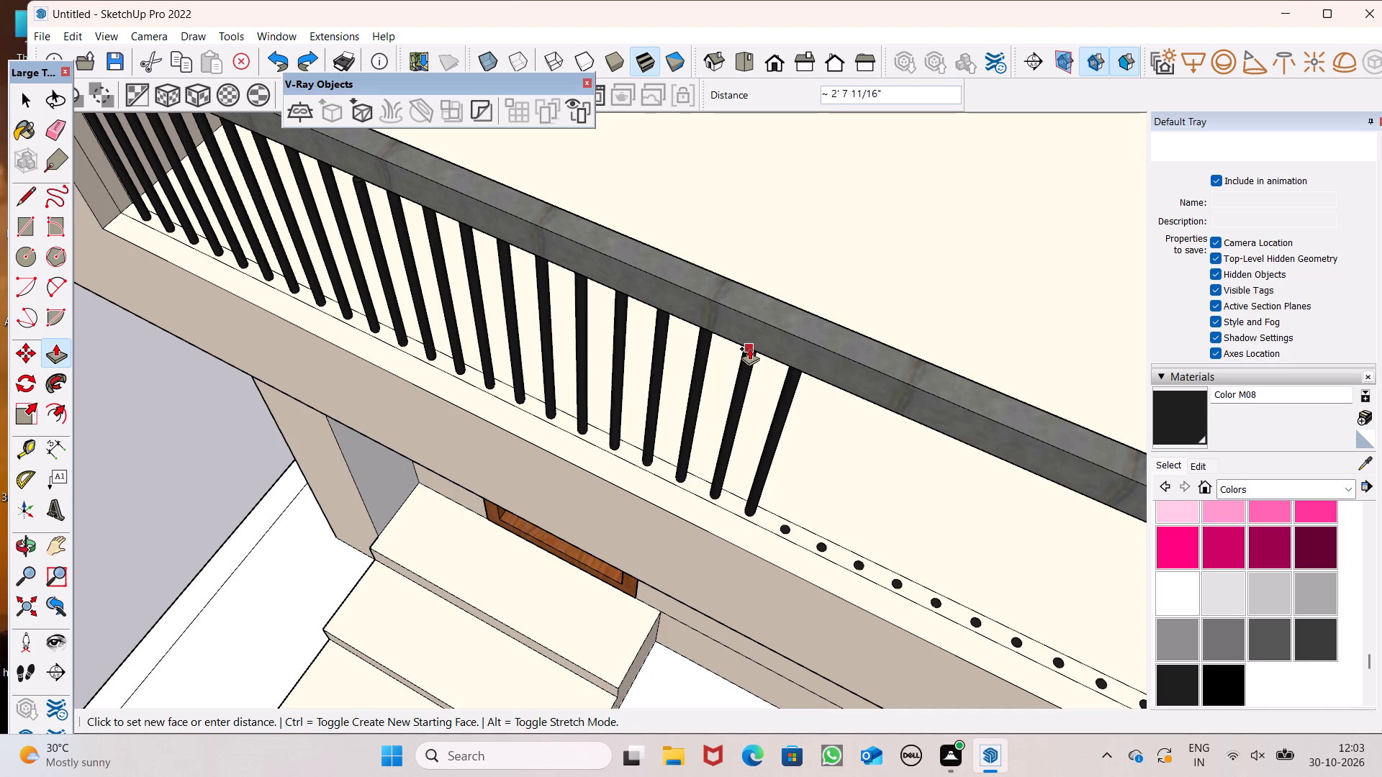
{"action": "left_click_drag", "start_coordinate": [749, 348], "coordinate": [749, 347]}
{"action": "scroll", "coordinate": [685, 383], "scroll_direction": "down", "scroll_amount": 4}
{"action": "scroll", "coordinate": [782, 423], "scroll_direction": "up", "scroll_amount": 1}
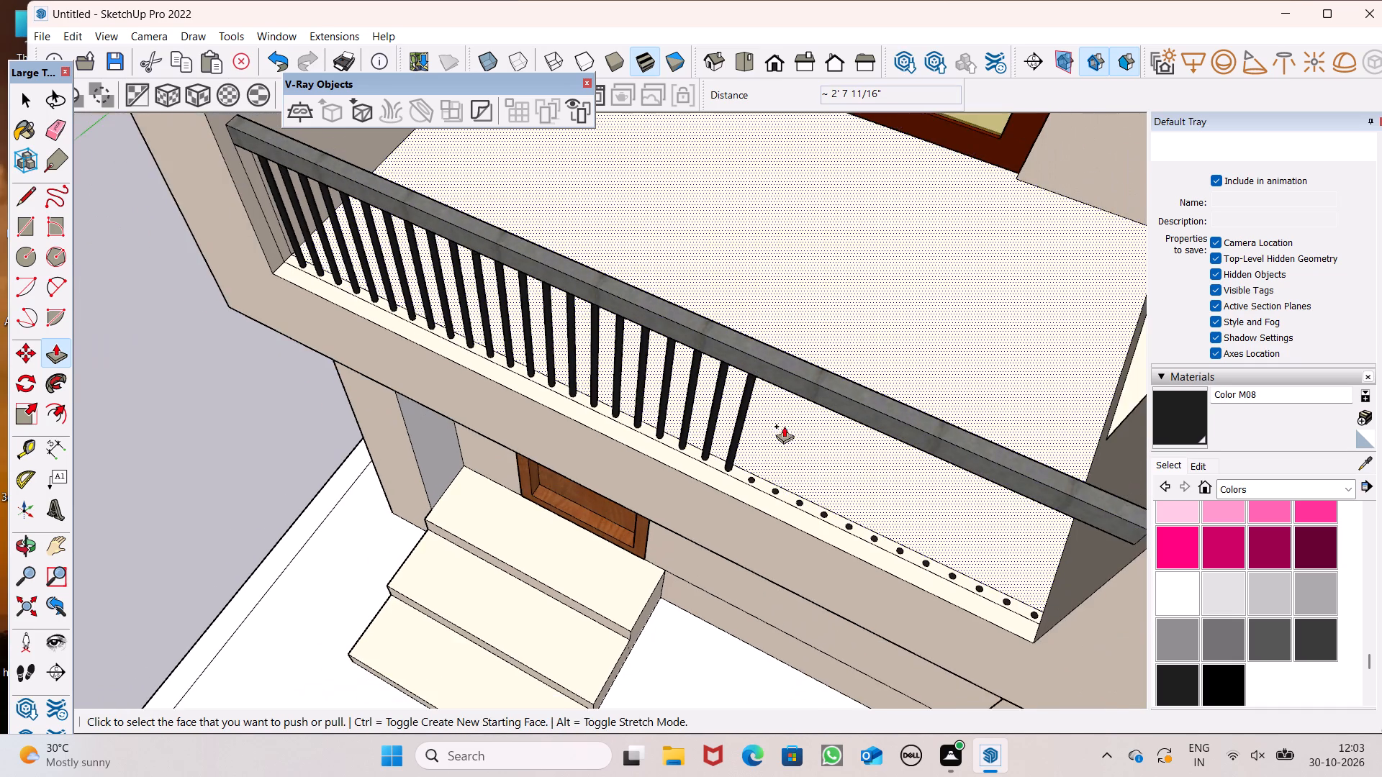
{"action": "scroll", "coordinate": [784, 426], "scroll_direction": "up", "scroll_amount": 4}
{"action": "left_click_drag", "start_coordinate": [737, 502], "coordinate": [756, 365]}
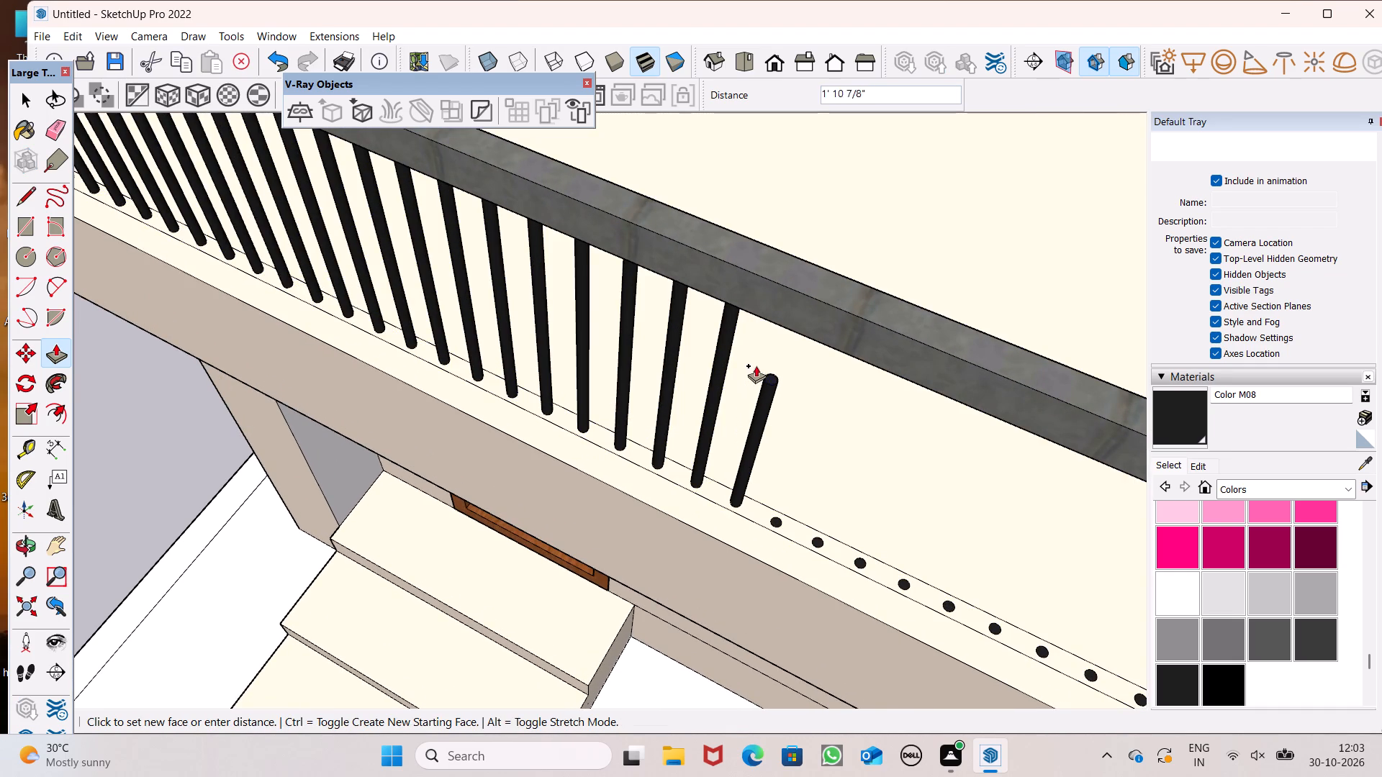
{"action": "left_click_drag", "start_coordinate": [756, 365], "coordinate": [749, 312]}
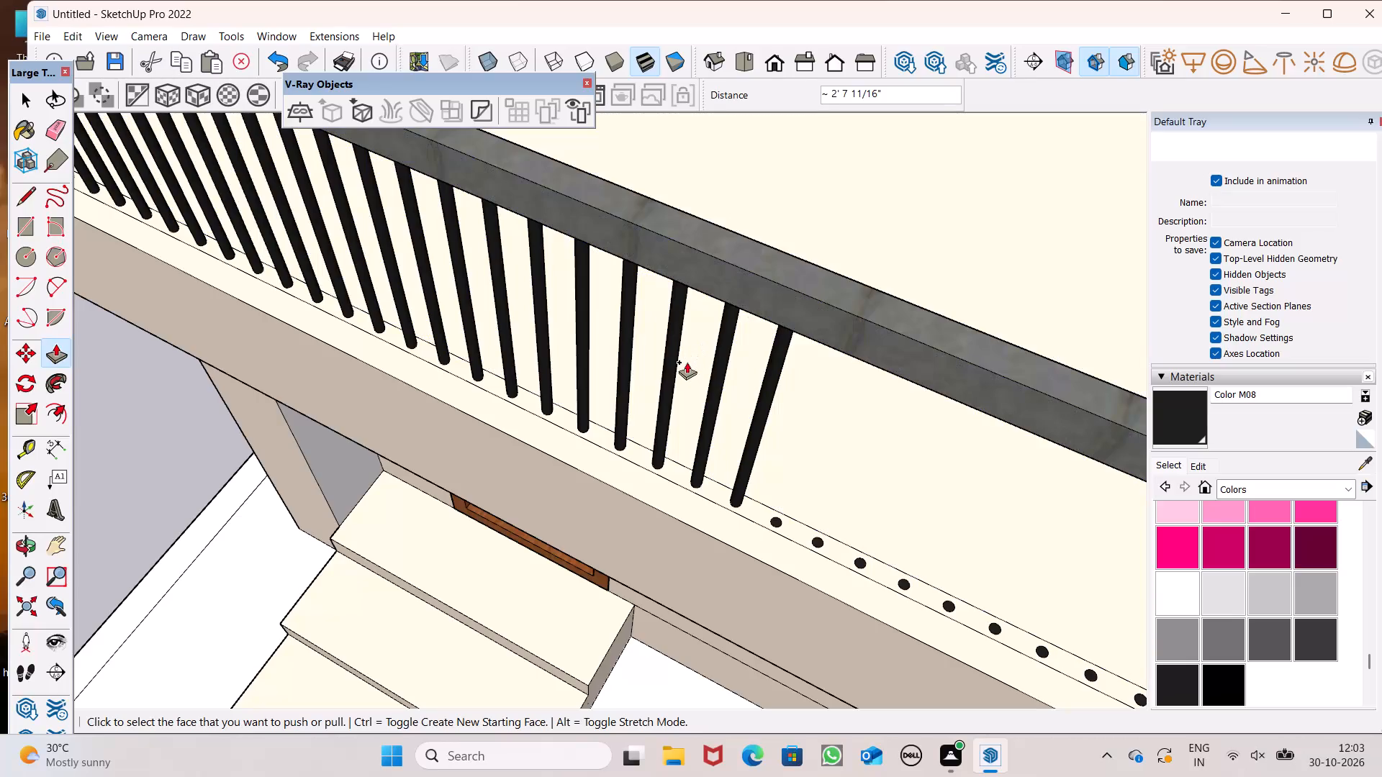
Extrude the twenty-fourth to twenty-sixth circles of the lower balcony's row up to the top rail, about 2' 7 11/16" each.
{"action": "scroll", "coordinate": [651, 371], "scroll_direction": "down", "scroll_amount": 6}
{"action": "scroll", "coordinate": [711, 396], "scroll_direction": "up", "scroll_amount": 5}
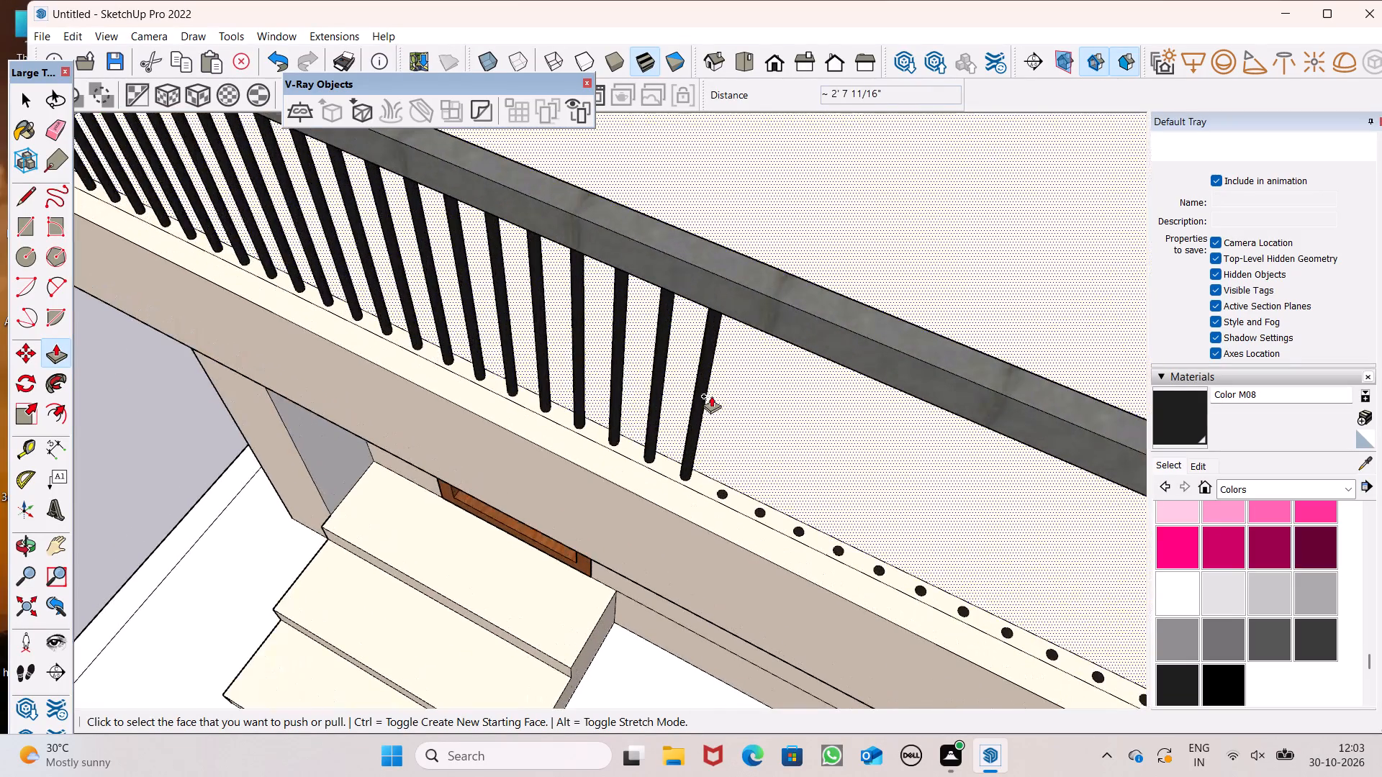
{"action": "left_click_drag", "start_coordinate": [723, 493], "coordinate": [713, 328]}
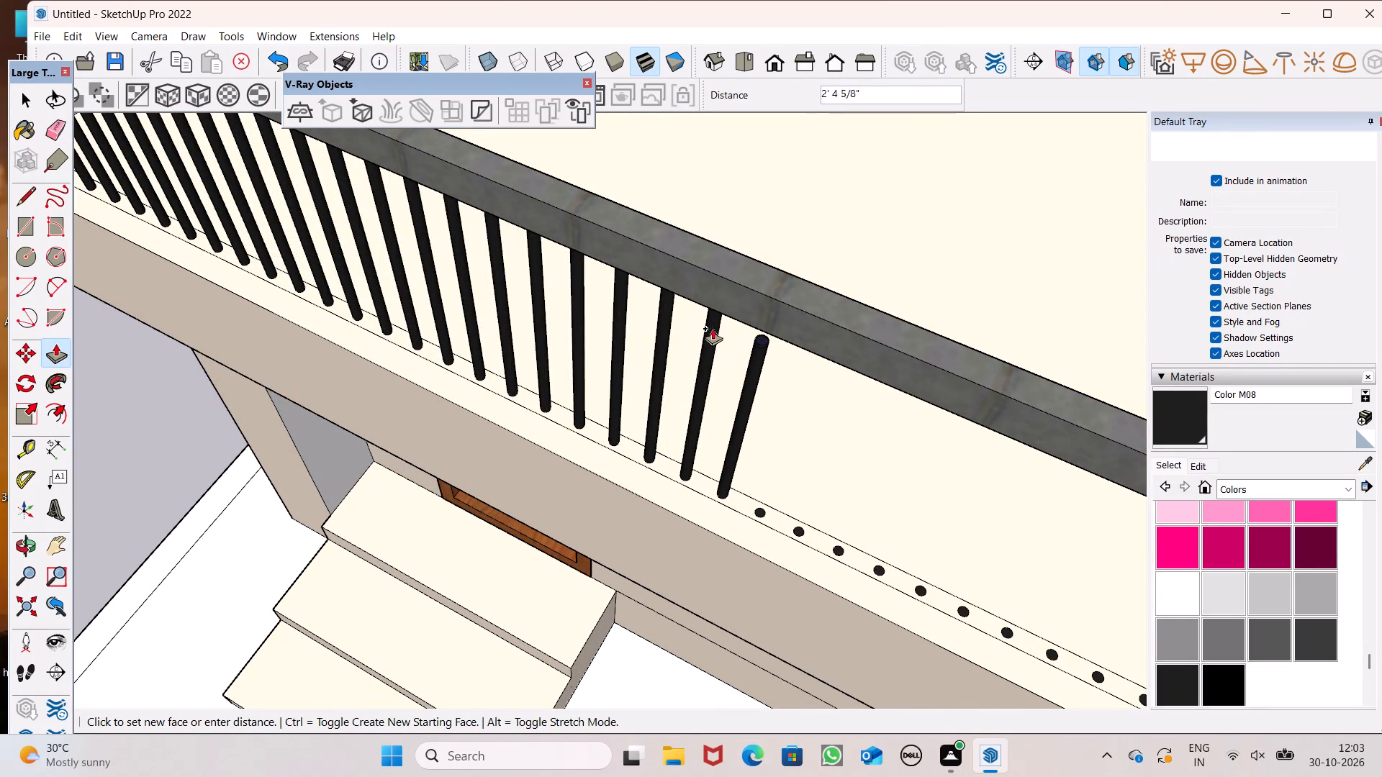
{"action": "left_click_drag", "start_coordinate": [713, 328], "coordinate": [713, 309]}
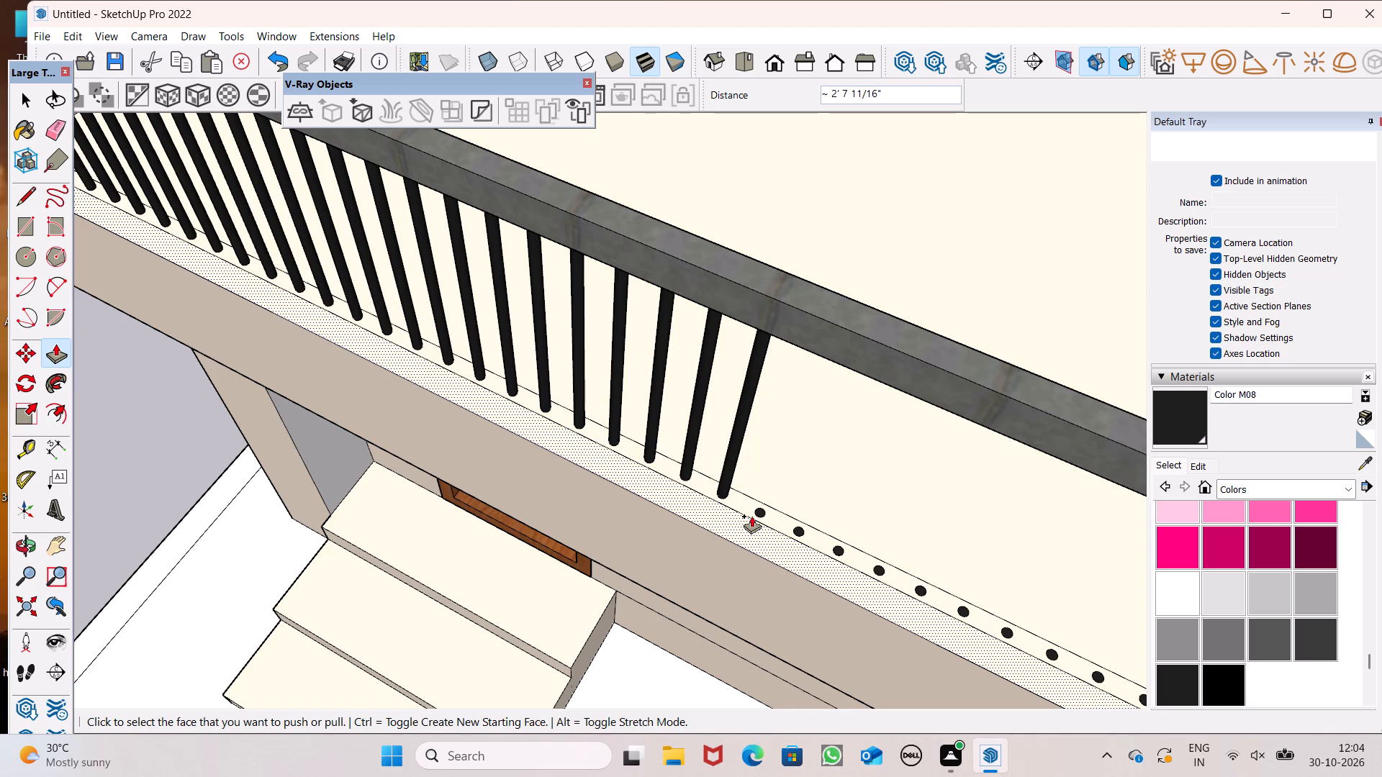
{"action": "left_click_drag", "start_coordinate": [758, 512], "coordinate": [764, 465]}
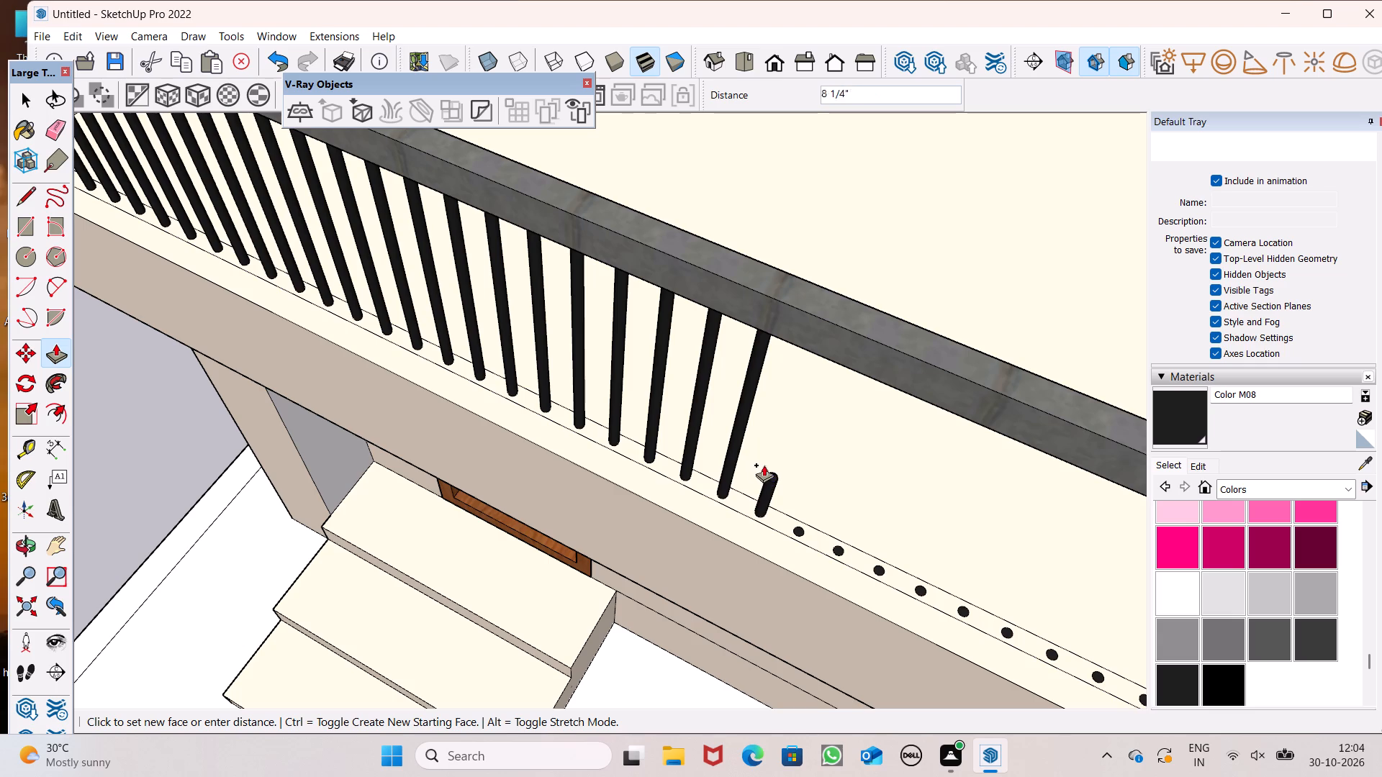
{"action": "left_click_drag", "start_coordinate": [764, 465], "coordinate": [782, 336]}
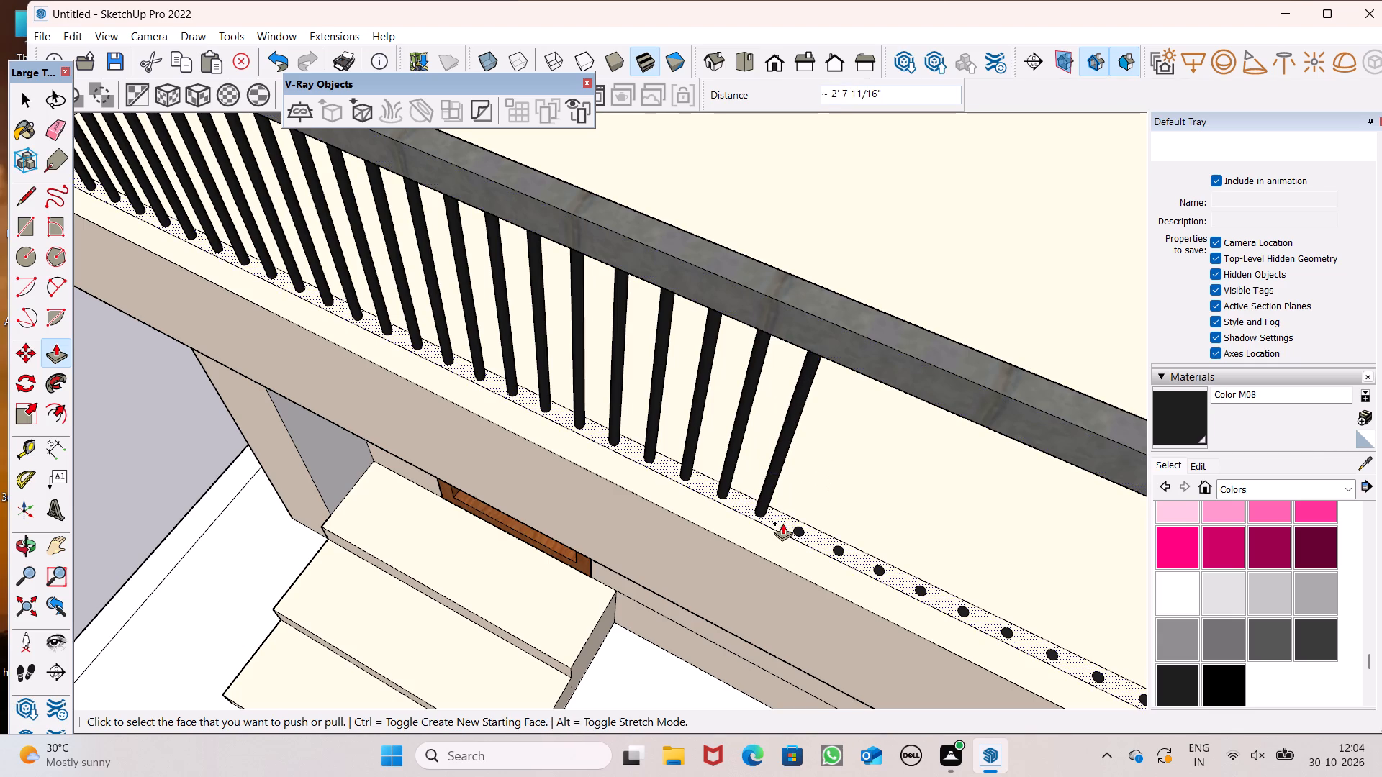
{"action": "left_click_drag", "start_coordinate": [801, 534], "coordinate": [830, 344]}
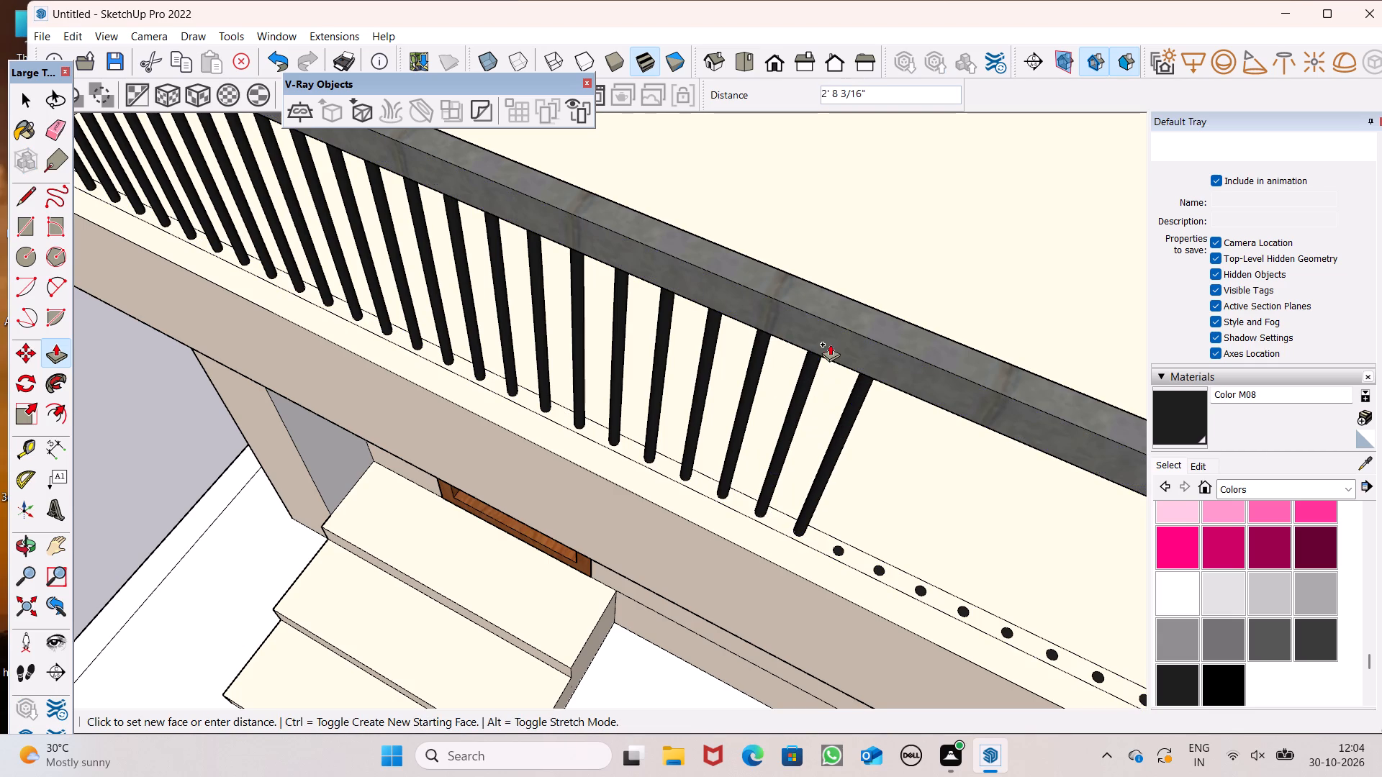
{"action": "left_click_drag", "start_coordinate": [830, 344], "coordinate": [817, 356]}
Extrude the twenty-seventh circle of the lower balcony's row up to the top rail, about 2' 7 5/8".
{"action": "scroll", "coordinate": [721, 363], "scroll_direction": "down", "scroll_amount": 10}
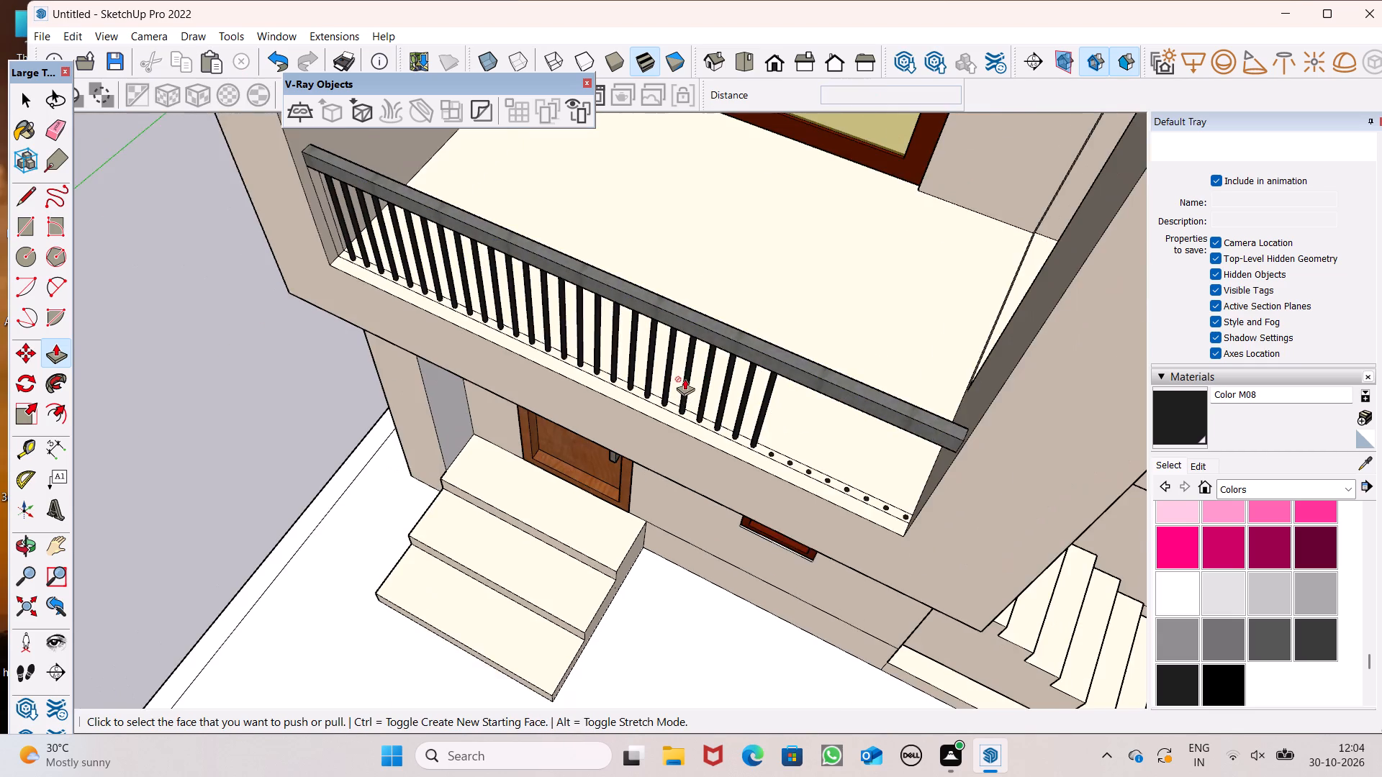
{"action": "scroll", "coordinate": [685, 378], "scroll_direction": "down", "scroll_amount": 2}
{"action": "scroll", "coordinate": [756, 365], "scroll_direction": "up", "scroll_amount": 7}
{"action": "scroll", "coordinate": [821, 240], "scroll_direction": "up", "scroll_amount": 5}
{"action": "scroll", "coordinate": [768, 332], "scroll_direction": "down", "scroll_amount": 7}
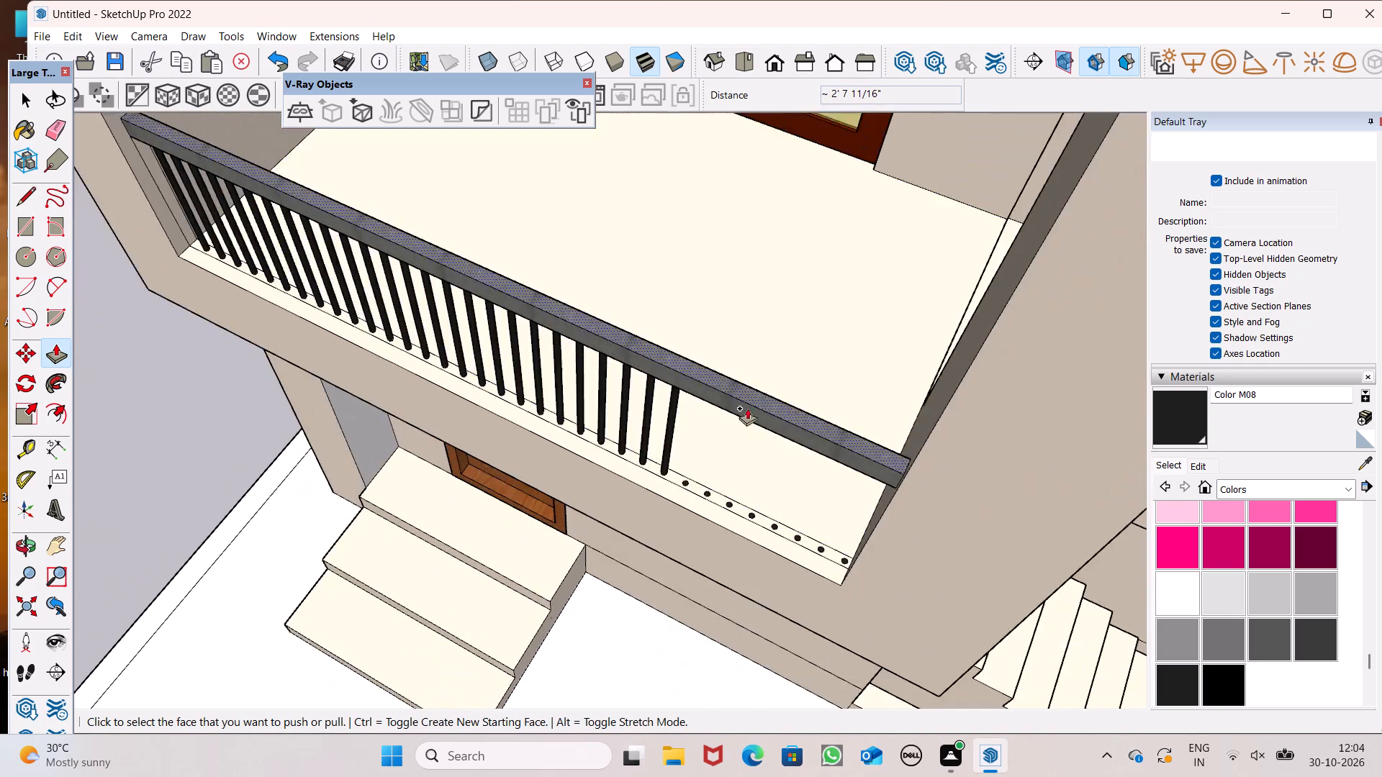
{"action": "scroll", "coordinate": [726, 444], "scroll_direction": "up", "scroll_amount": 5}
{"action": "left_click_drag", "start_coordinate": [660, 507], "coordinate": [680, 353]}
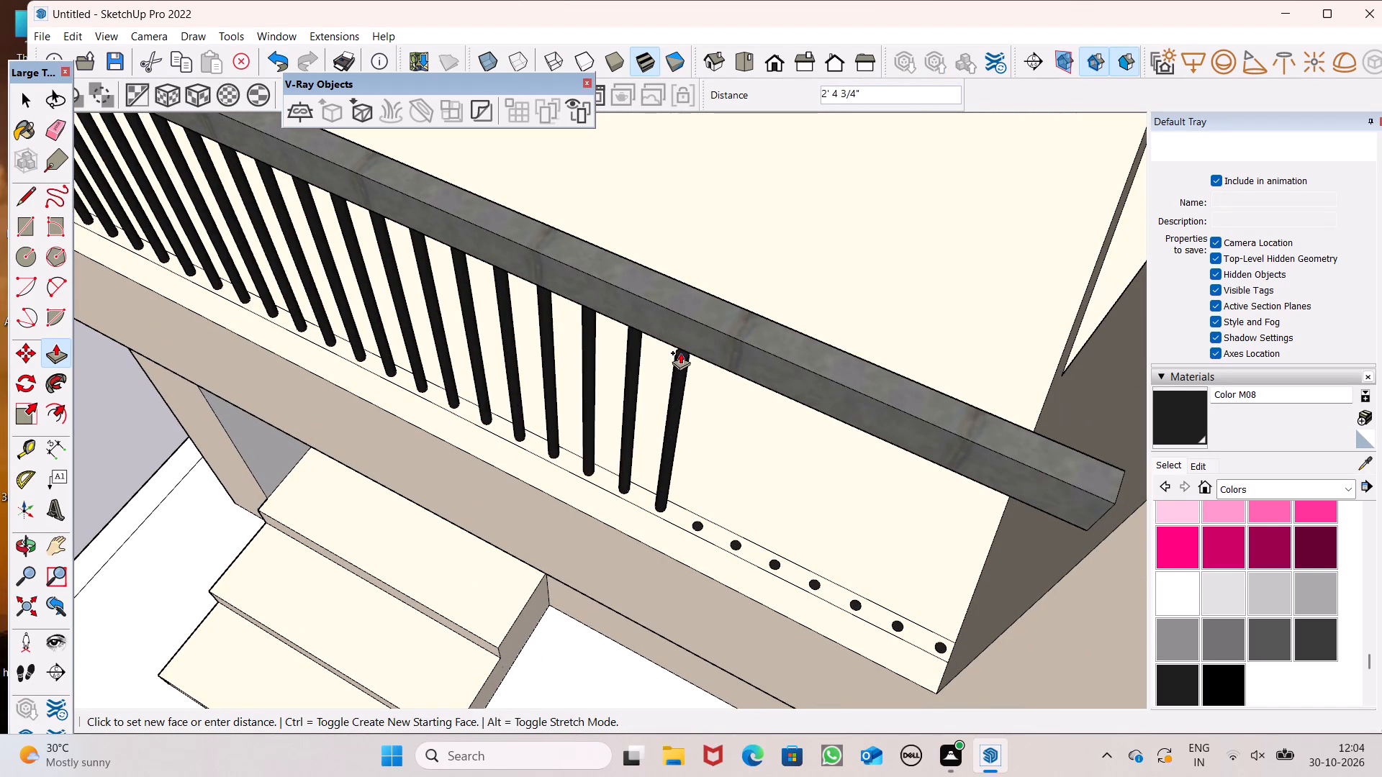
{"action": "left_click_drag", "start_coordinate": [680, 353], "coordinate": [686, 333]}
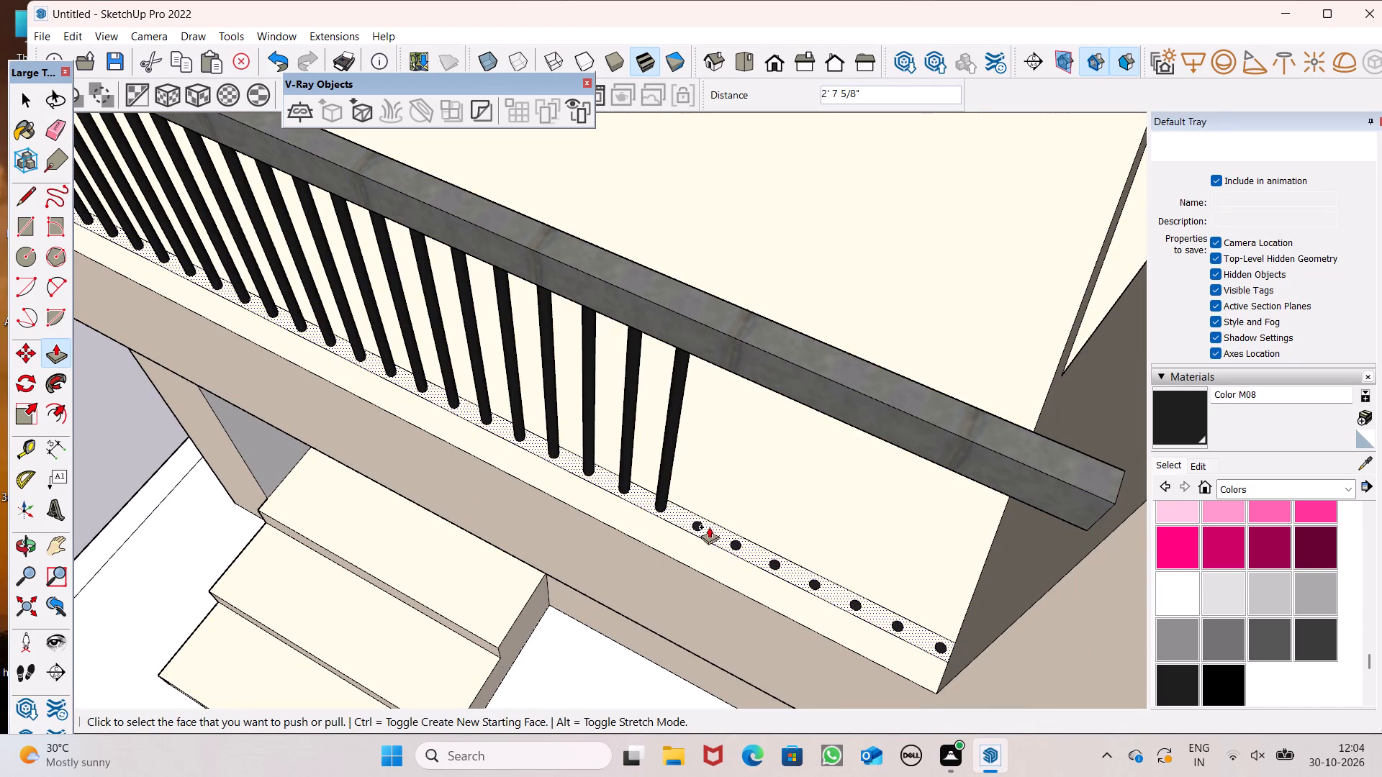
Extrude the twenty-eighth to thirtieth circles of the lower balcony's row up to the top rail, about 2' 7 11/16" each.
{"action": "left_click_drag", "start_coordinate": [697, 526], "coordinate": [707, 356]}
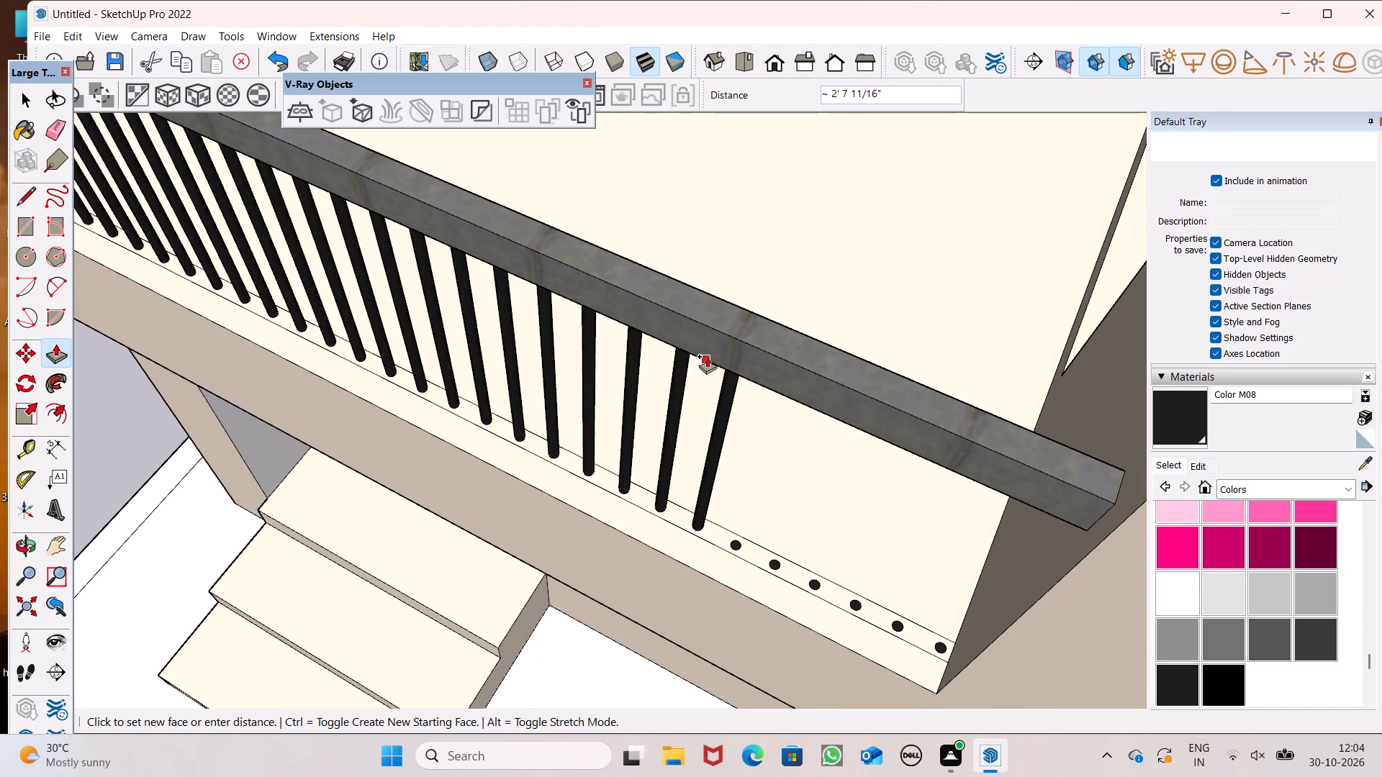
{"action": "left_click_drag", "start_coordinate": [707, 356], "coordinate": [708, 358]}
{"action": "left_click_drag", "start_coordinate": [731, 546], "coordinate": [732, 492]}
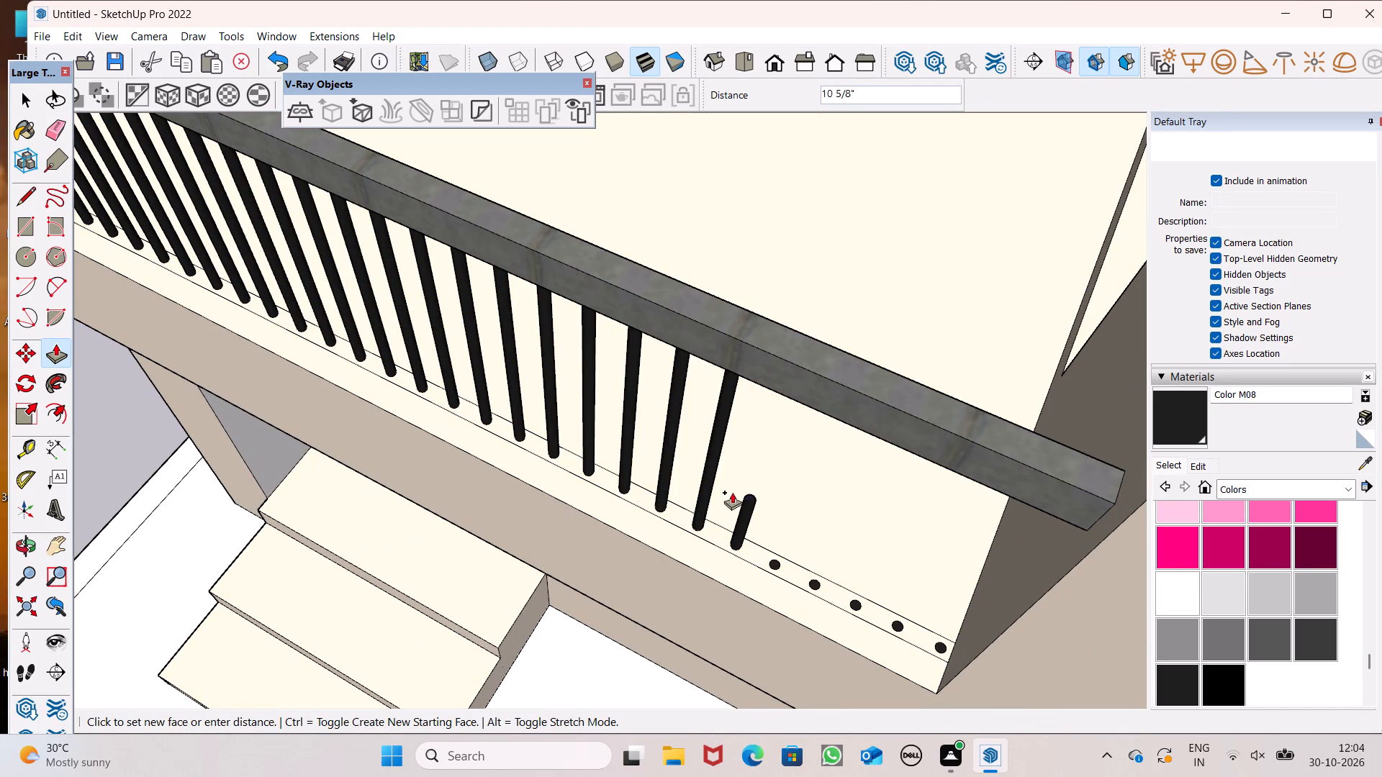
{"action": "left_click_drag", "start_coordinate": [732, 492], "coordinate": [718, 369]}
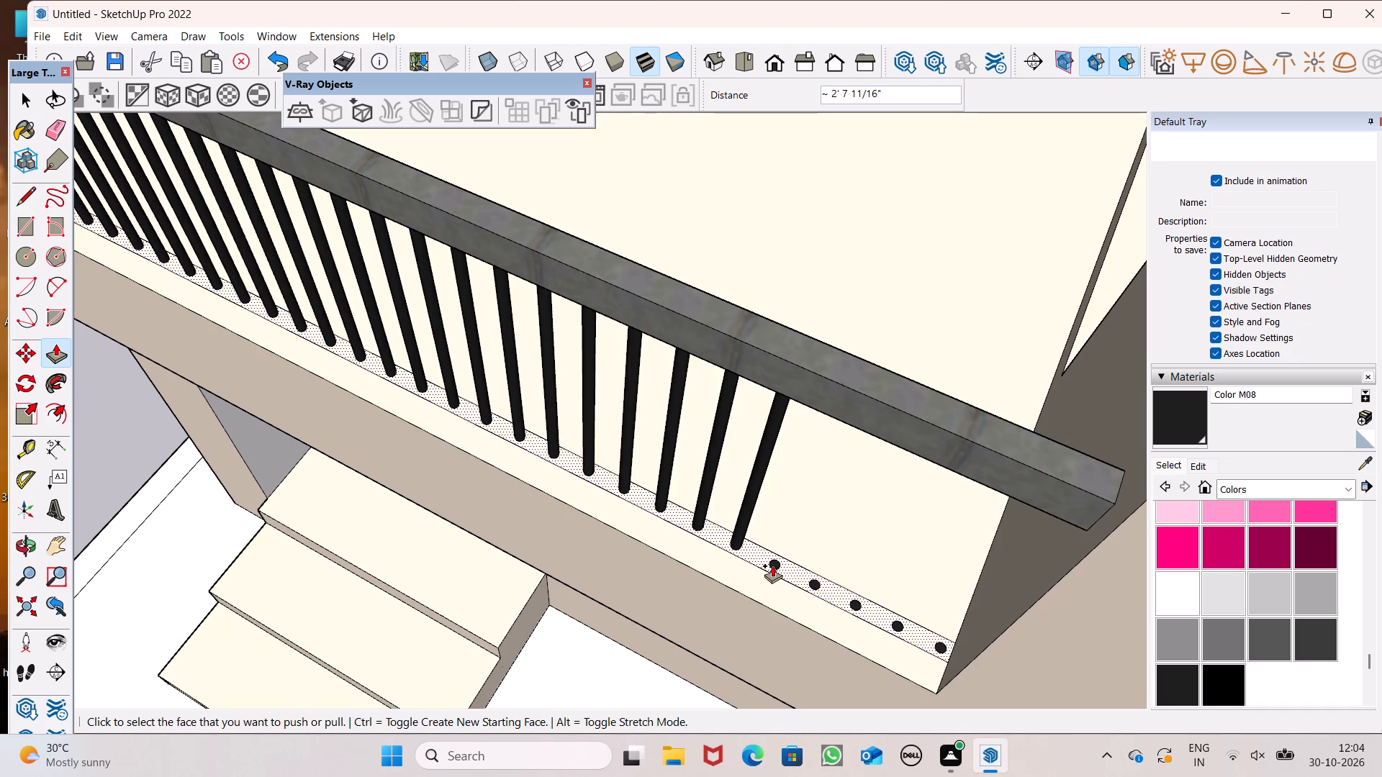
{"action": "left_click_drag", "start_coordinate": [770, 565], "coordinate": [764, 389]}
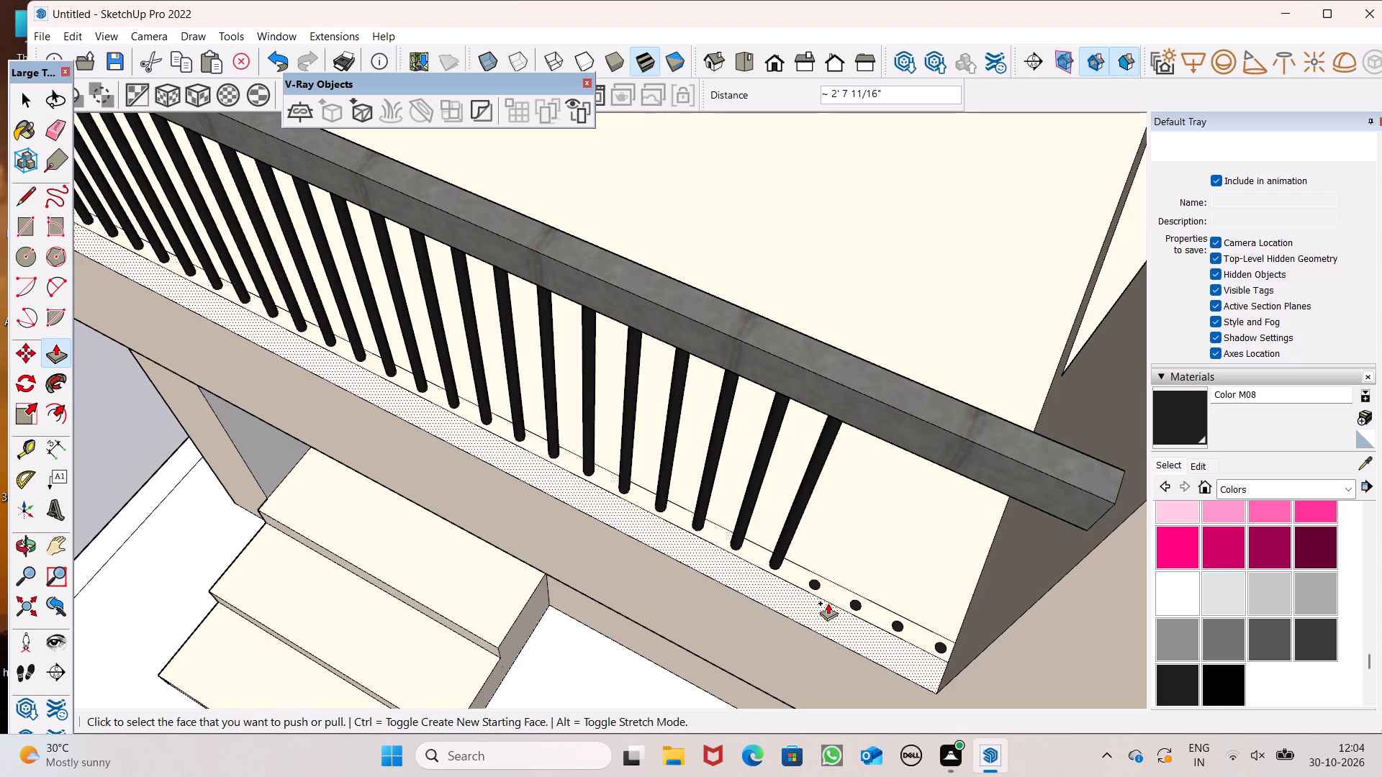
Extrude the thirty-first to thirty-third circles of the lower balcony's row up to the top rail, about 2' 7 11/16" each.
{"action": "left_click_drag", "start_coordinate": [813, 586], "coordinate": [822, 435]}
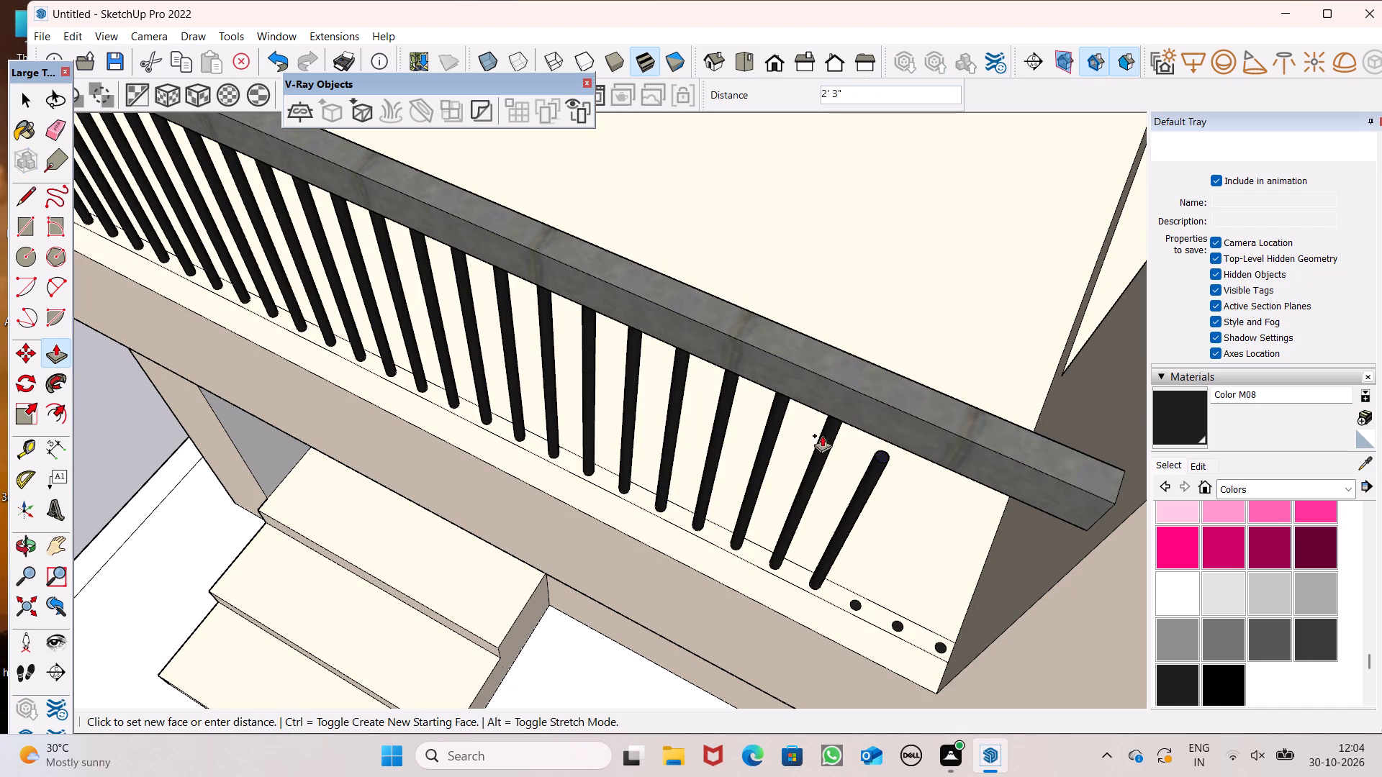
{"action": "left_click_drag", "start_coordinate": [822, 435], "coordinate": [839, 420]}
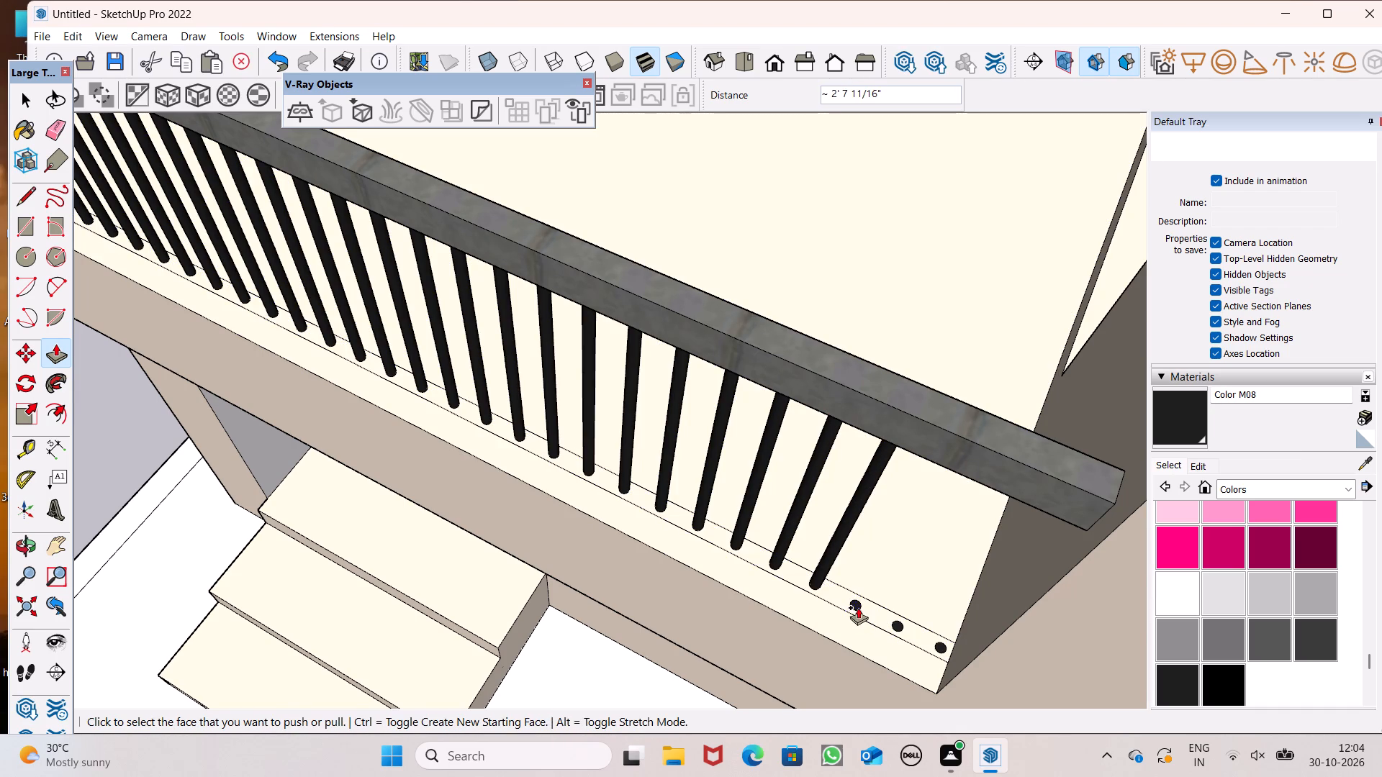
{"action": "left_click_drag", "start_coordinate": [858, 606], "coordinate": [890, 443]}
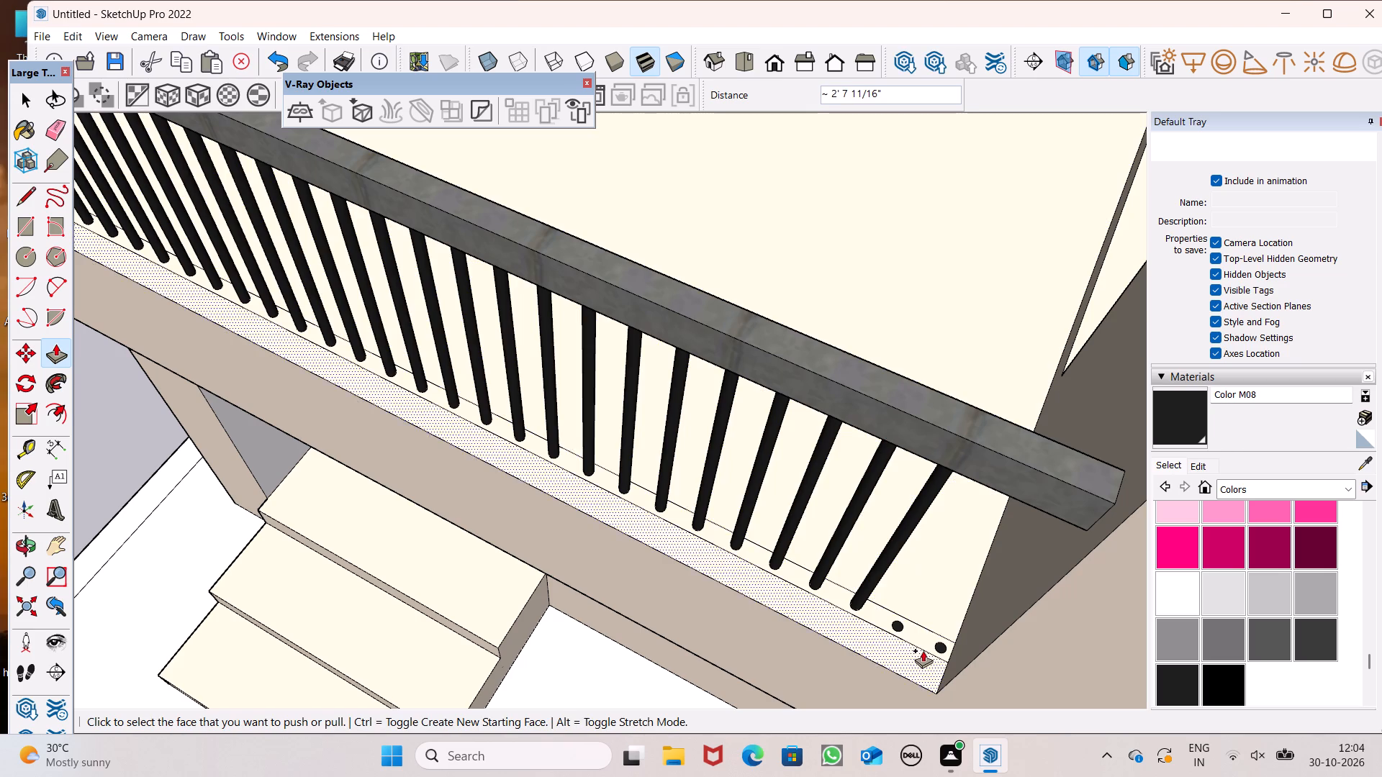
{"action": "left_click_drag", "start_coordinate": [900, 624], "coordinate": [931, 463]}
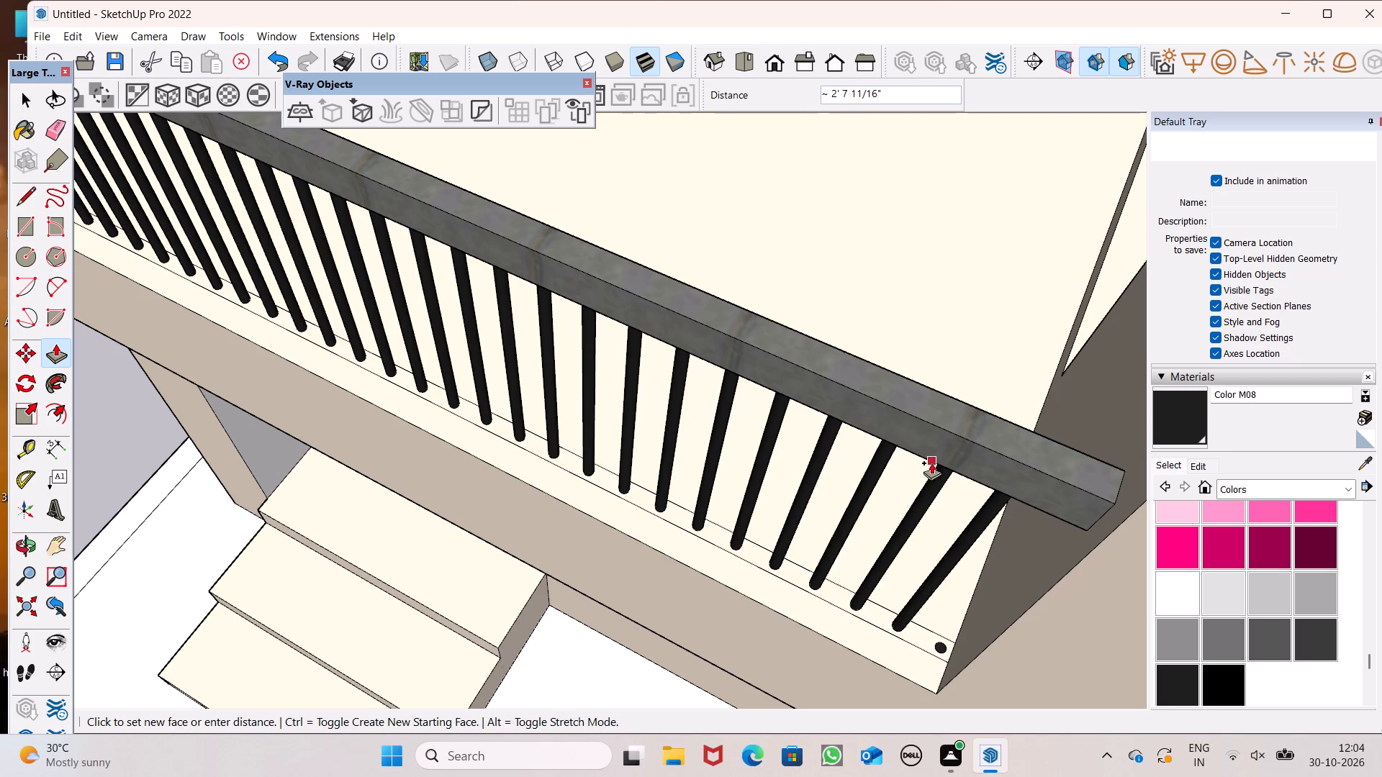
{"action": "left_click_drag", "start_coordinate": [931, 463], "coordinate": [933, 462]}
Extrude the last circle of the lower balcony's row about 2' 6 5/8" and pull its top another 1 5/16" up to the rail.
{"action": "left_click_drag", "start_coordinate": [943, 646], "coordinate": [978, 527]}
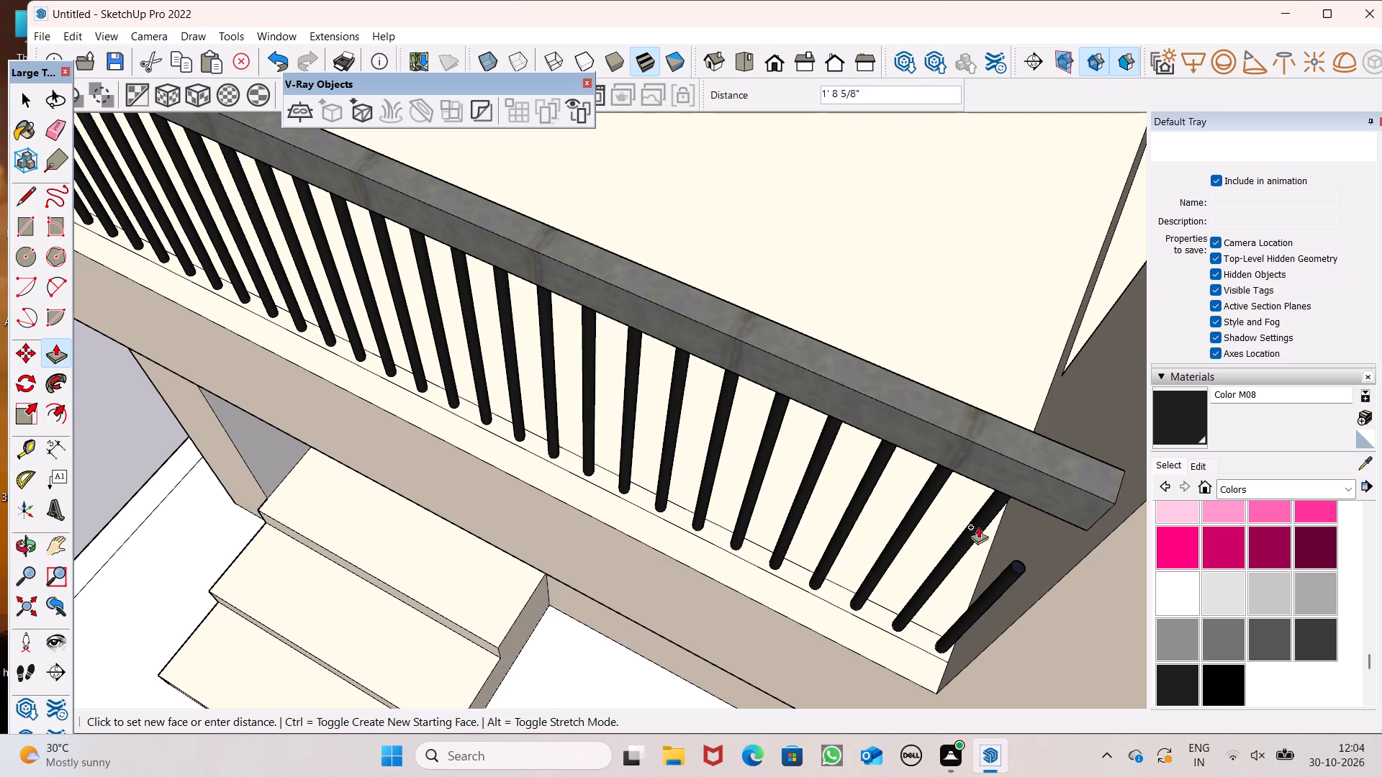
{"action": "left_click_drag", "start_coordinate": [978, 527], "coordinate": [1026, 478]}
{"action": "scroll", "coordinate": [976, 489], "scroll_direction": "down", "scroll_amount": 6}
{"action": "middle_click_drag", "start_coordinate": [957, 495], "coordinate": [976, 427]}
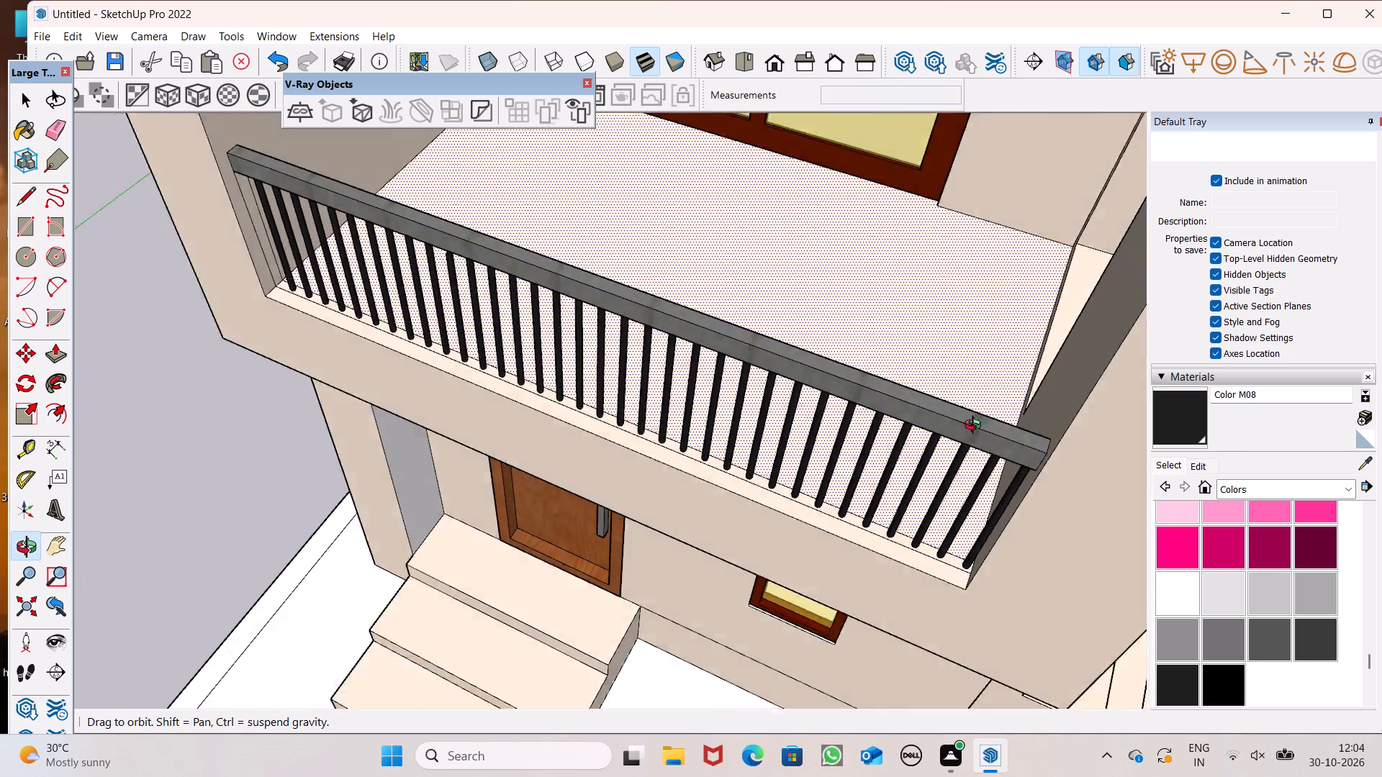
{"action": "middle_click_drag", "start_coordinate": [976, 427], "coordinate": [1035, 223]}
{"action": "scroll", "coordinate": [981, 406], "scroll_direction": "up", "scroll_amount": 1}
{"action": "scroll", "coordinate": [1041, 212], "scroll_direction": "up", "scroll_amount": 1}
{"action": "scroll", "coordinate": [1027, 296], "scroll_direction": "up", "scroll_amount": 10}
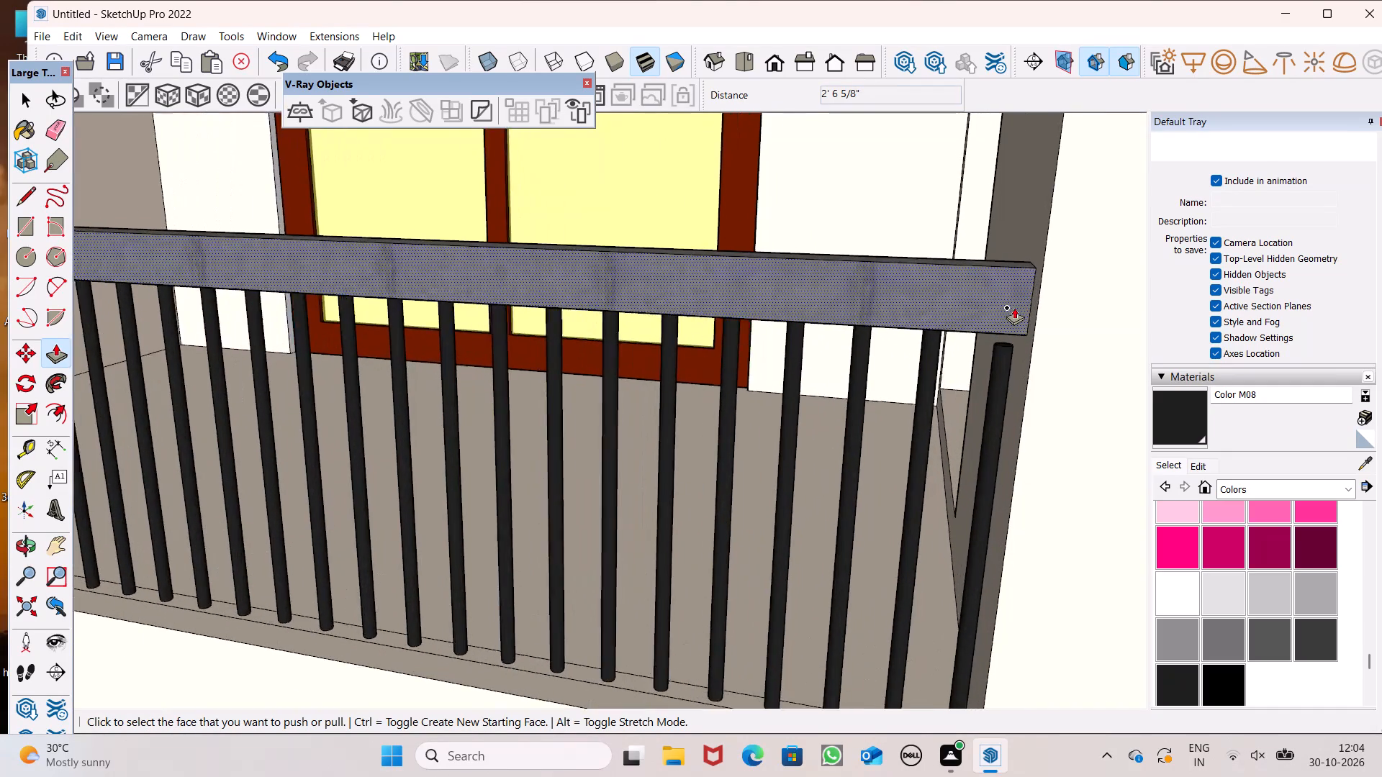
{"action": "scroll", "coordinate": [1014, 307], "scroll_direction": "up", "scroll_amount": 7}
{"action": "scroll", "coordinate": [970, 358], "scroll_direction": "up", "scroll_amount": 1}
{"action": "middle_click_drag", "start_coordinate": [972, 350], "coordinate": [980, 264], "text": "ctrl"}
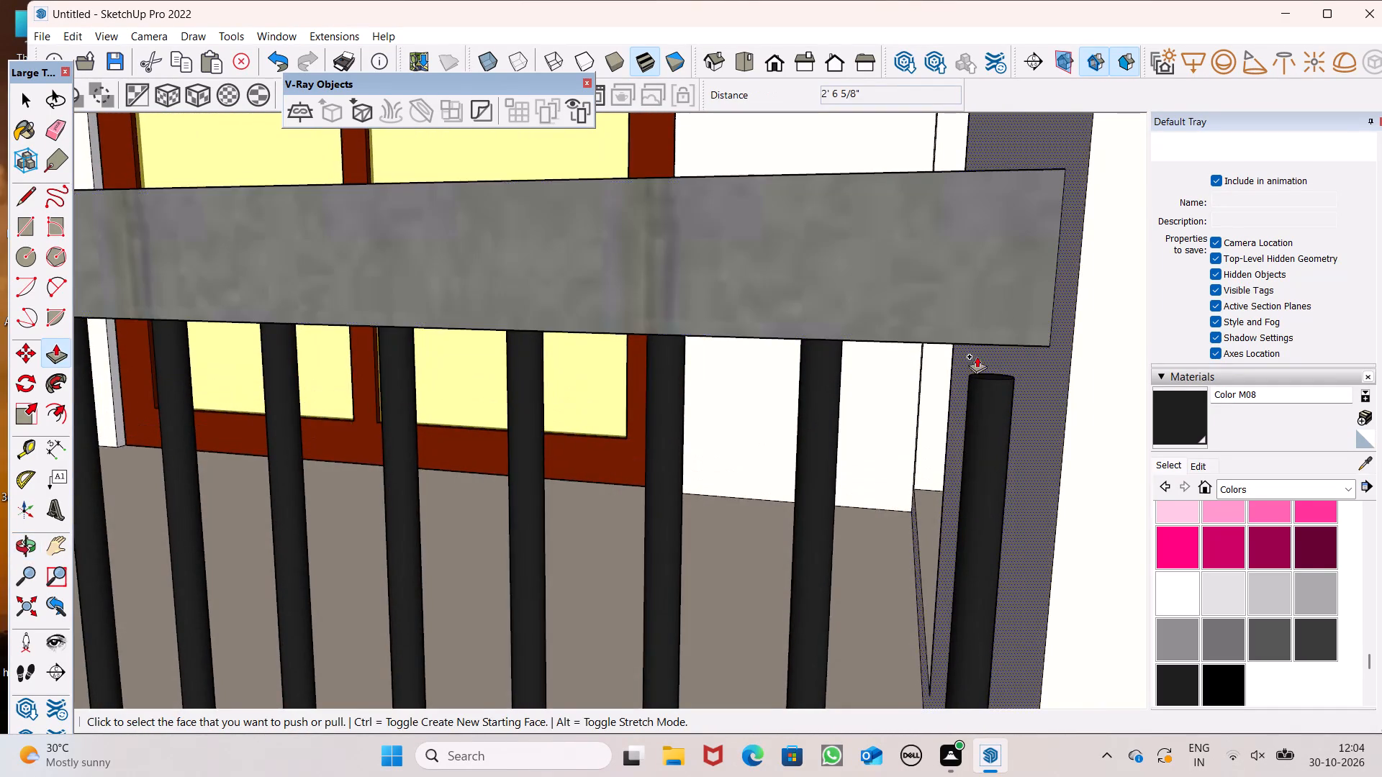
{"action": "scroll", "coordinate": [981, 355], "scroll_direction": "up", "scroll_amount": 5}
{"action": "left_click_drag", "start_coordinate": [986, 399], "coordinate": [967, 288]}
Extend the remaining short baluster of the lower balcony about 2 7/16" up to the underside of the top rail.
{"action": "scroll", "coordinate": [911, 274], "scroll_direction": "down", "scroll_amount": 8}
{"action": "scroll", "coordinate": [867, 335], "scroll_direction": "down", "scroll_amount": 15}
{"action": "scroll", "coordinate": [680, 363], "scroll_direction": "up", "scroll_amount": 7}
{"action": "scroll", "coordinate": [616, 306], "scroll_direction": "up", "scroll_amount": 12}
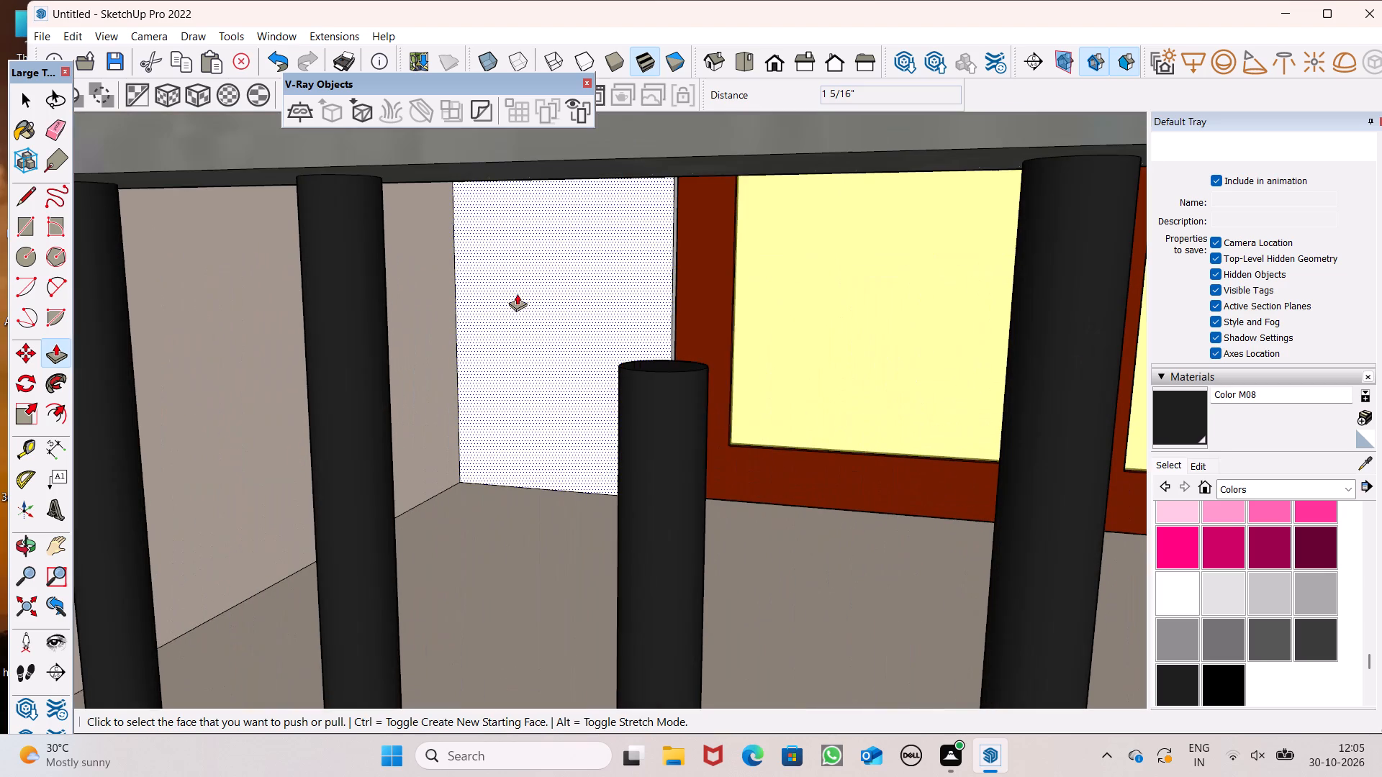
{"action": "left_click_drag", "start_coordinate": [642, 363], "coordinate": [618, 235]}
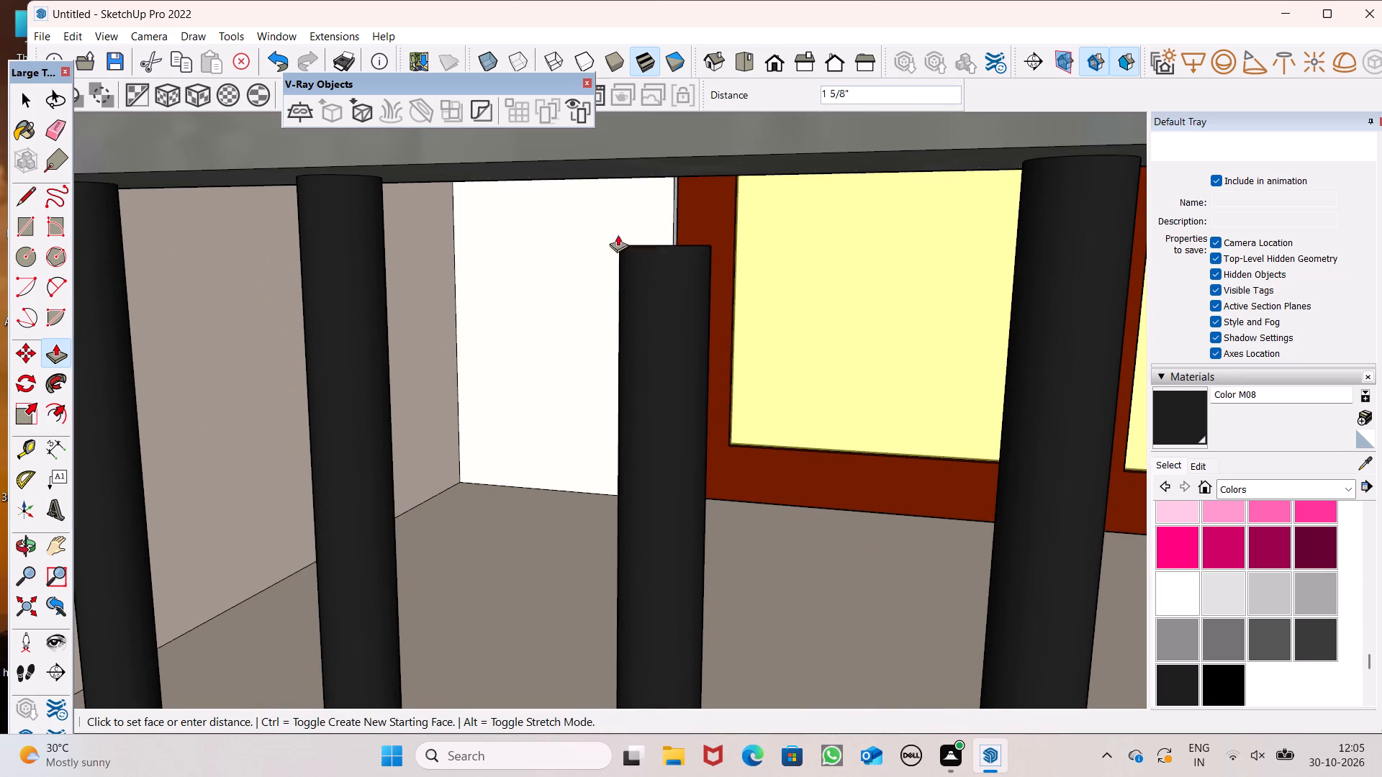
{"action": "left_click_drag", "start_coordinate": [618, 235], "coordinate": [584, 165]}
Examine the balcony railings on the facade and the side staircase with its upper landing.
{"action": "scroll", "coordinate": [587, 273], "scroll_direction": "down", "scroll_amount": 16}
{"action": "scroll", "coordinate": [728, 334], "scroll_direction": "down", "scroll_amount": 8}
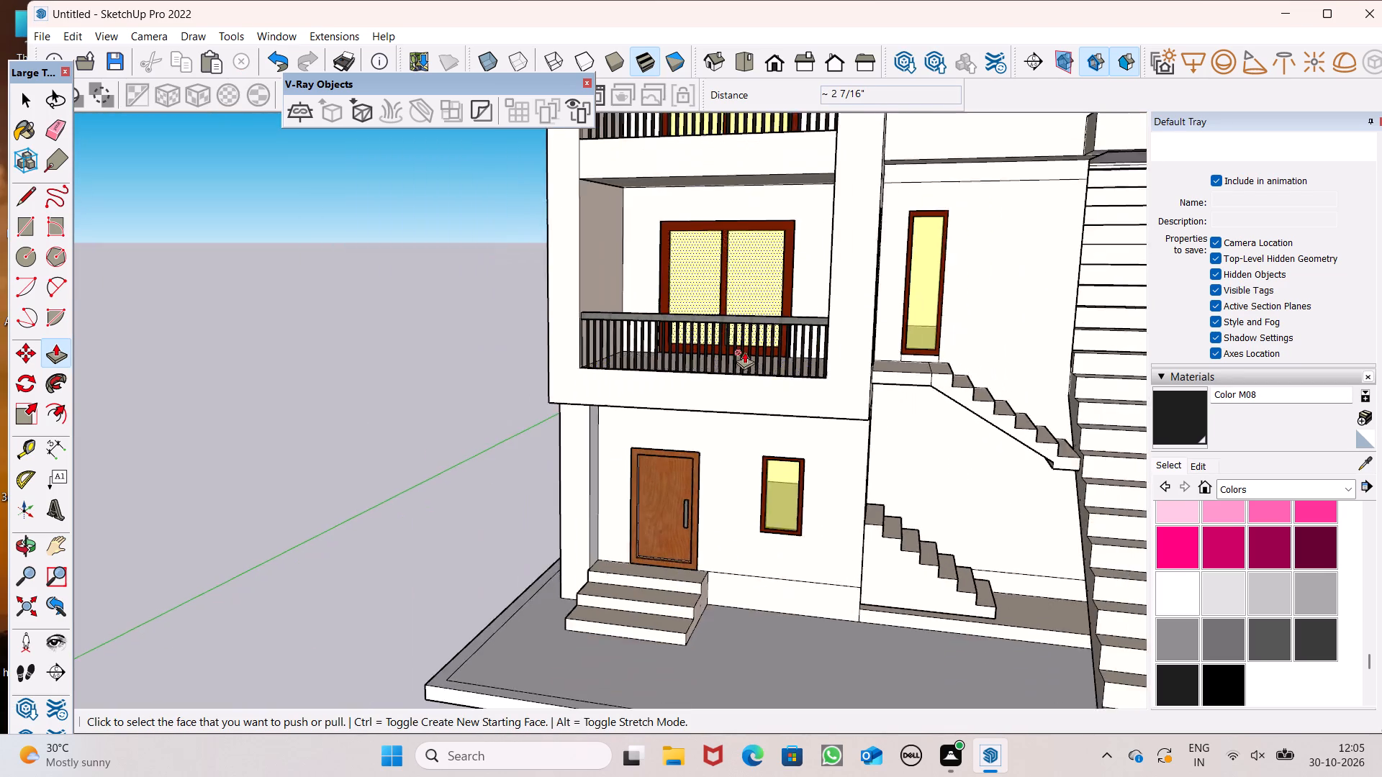
{"action": "middle_click_drag", "start_coordinate": [746, 360], "coordinate": [741, 458]}
{"action": "scroll", "coordinate": [695, 424], "scroll_direction": "down", "scroll_amount": 4}
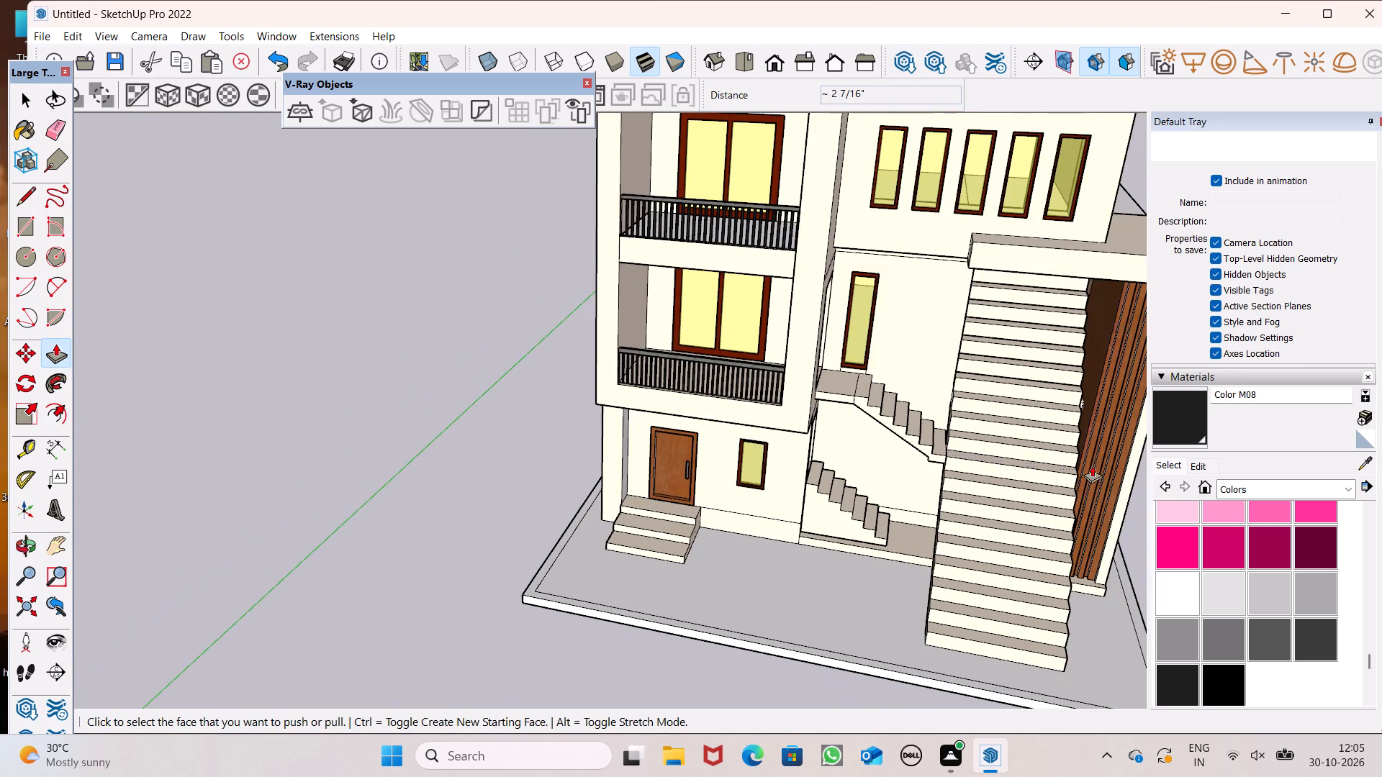
{"action": "scroll", "coordinate": [682, 442], "scroll_direction": "down", "scroll_amount": 4}
{"action": "scroll", "coordinate": [764, 434], "scroll_direction": "up", "scroll_amount": 6}
{"action": "middle_click_drag", "start_coordinate": [887, 507], "coordinate": [815, 473]}
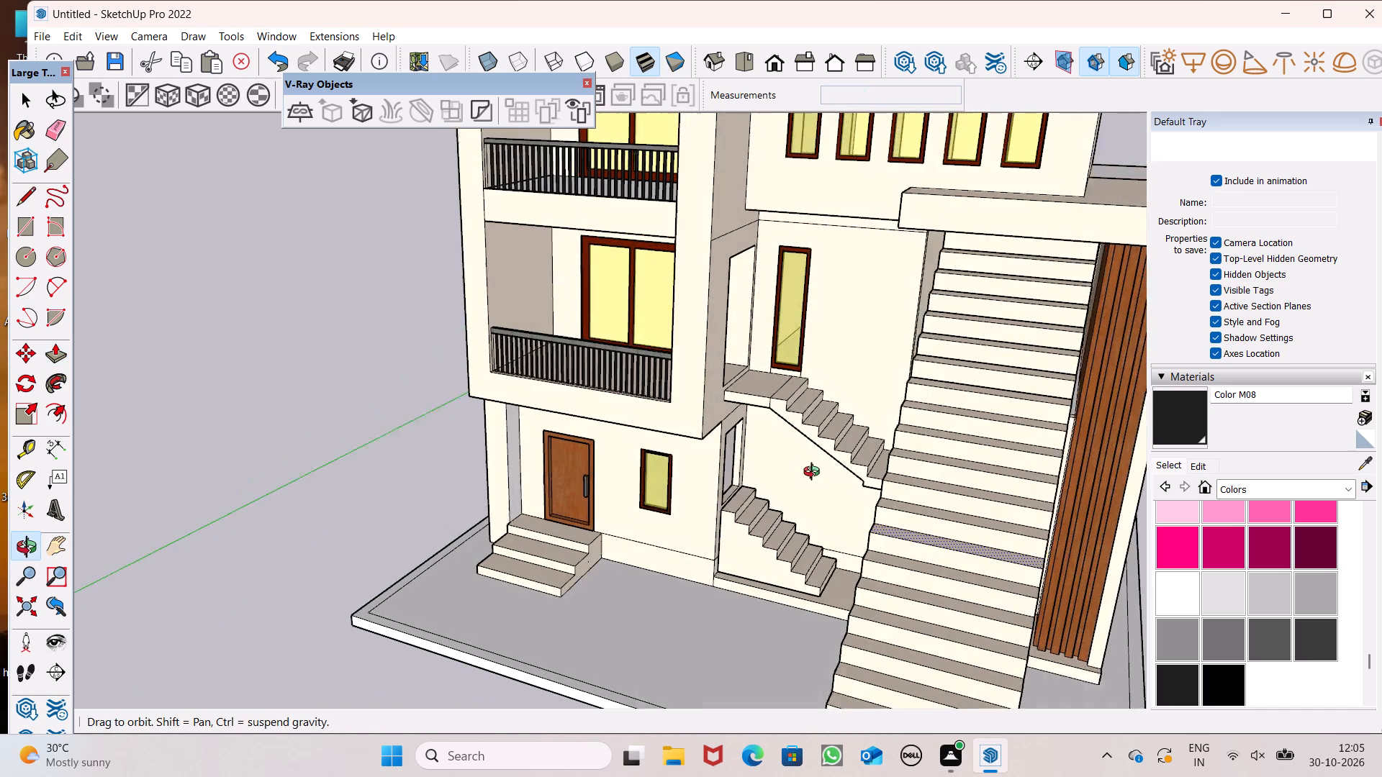
{"action": "middle_click_drag", "start_coordinate": [815, 473], "coordinate": [790, 470]}
{"action": "scroll", "coordinate": [790, 454], "scroll_direction": "up", "scroll_amount": 2}
{"action": "scroll", "coordinate": [826, 373], "scroll_direction": "up", "scroll_amount": 4}
{"action": "scroll", "coordinate": [733, 396], "scroll_direction": "down", "scroll_amount": 2}
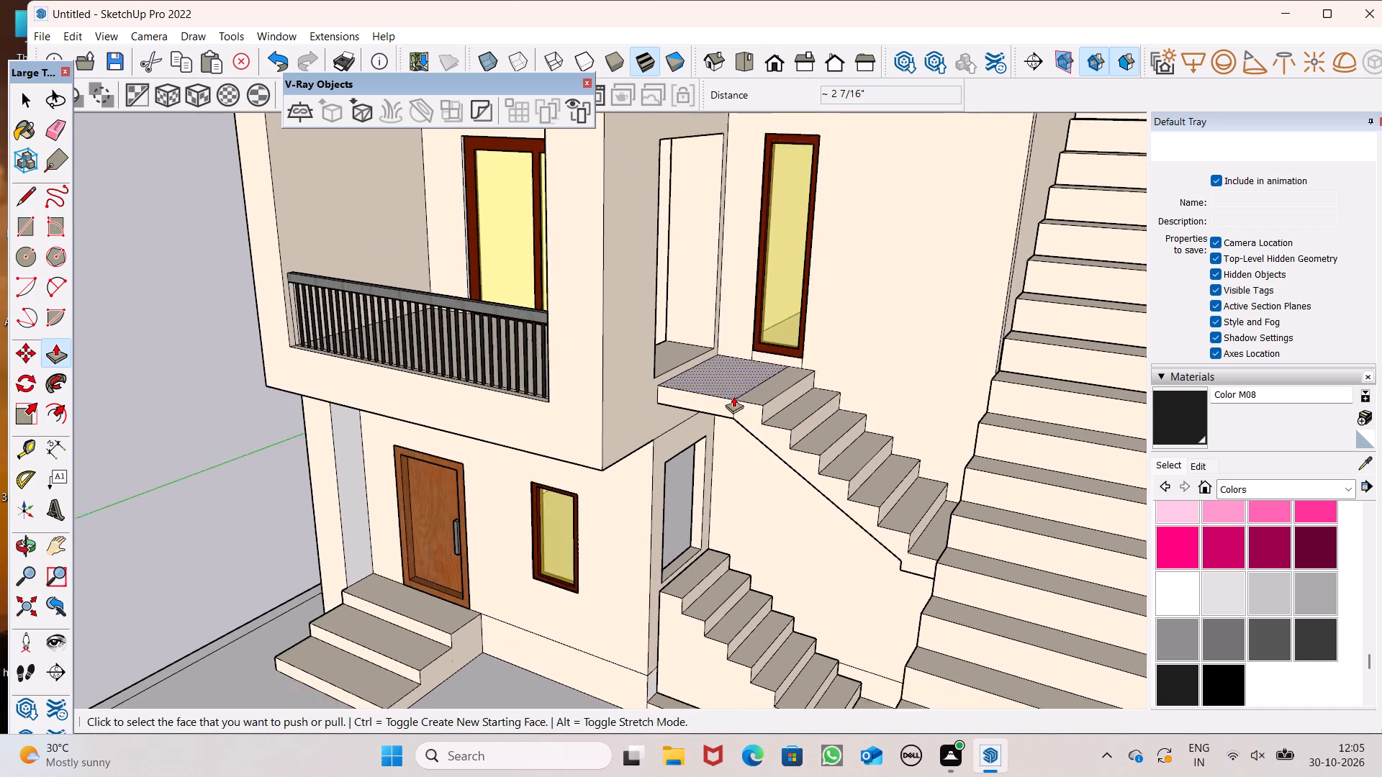
{"action": "middle_click_drag", "start_coordinate": [819, 413], "coordinate": [787, 416]}
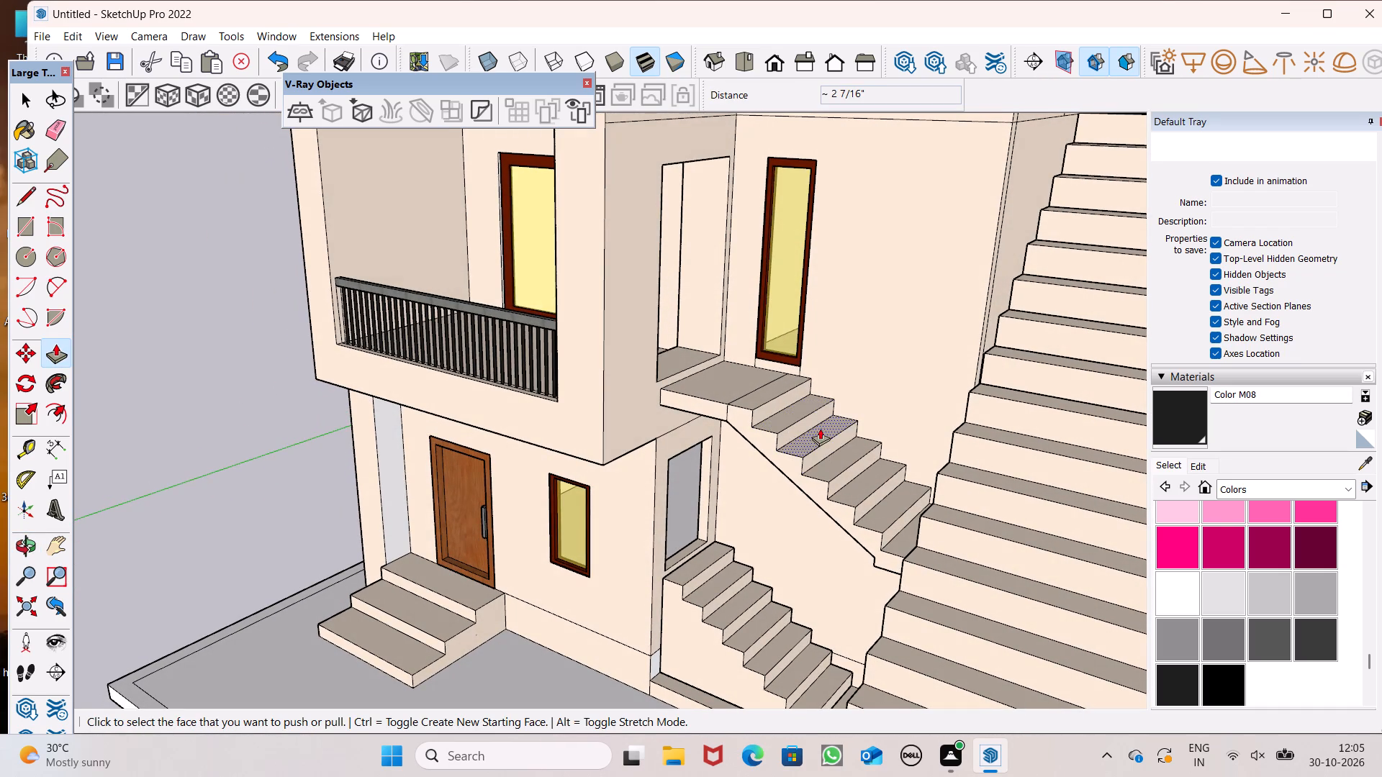
{"action": "scroll", "coordinate": [734, 450], "scroll_direction": "down", "scroll_amount": 3}
{"action": "middle_click_drag", "start_coordinate": [763, 472], "coordinate": [736, 595]}
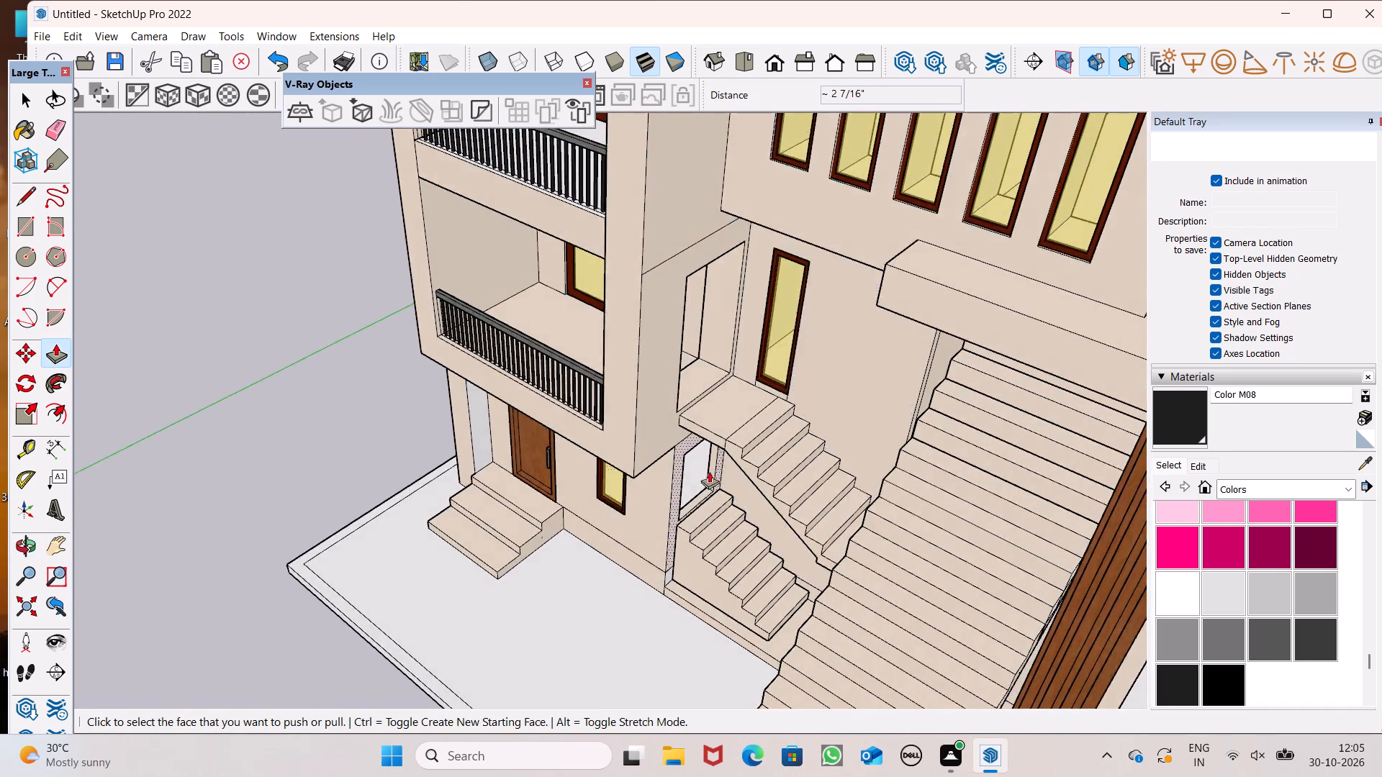
Draw a line about 4' 1/4" long on the side staircase's upper landing, parallel to and just inside its outer edge.
{"action": "scroll", "coordinate": [708, 462], "scroll_direction": "up", "scroll_amount": 7}
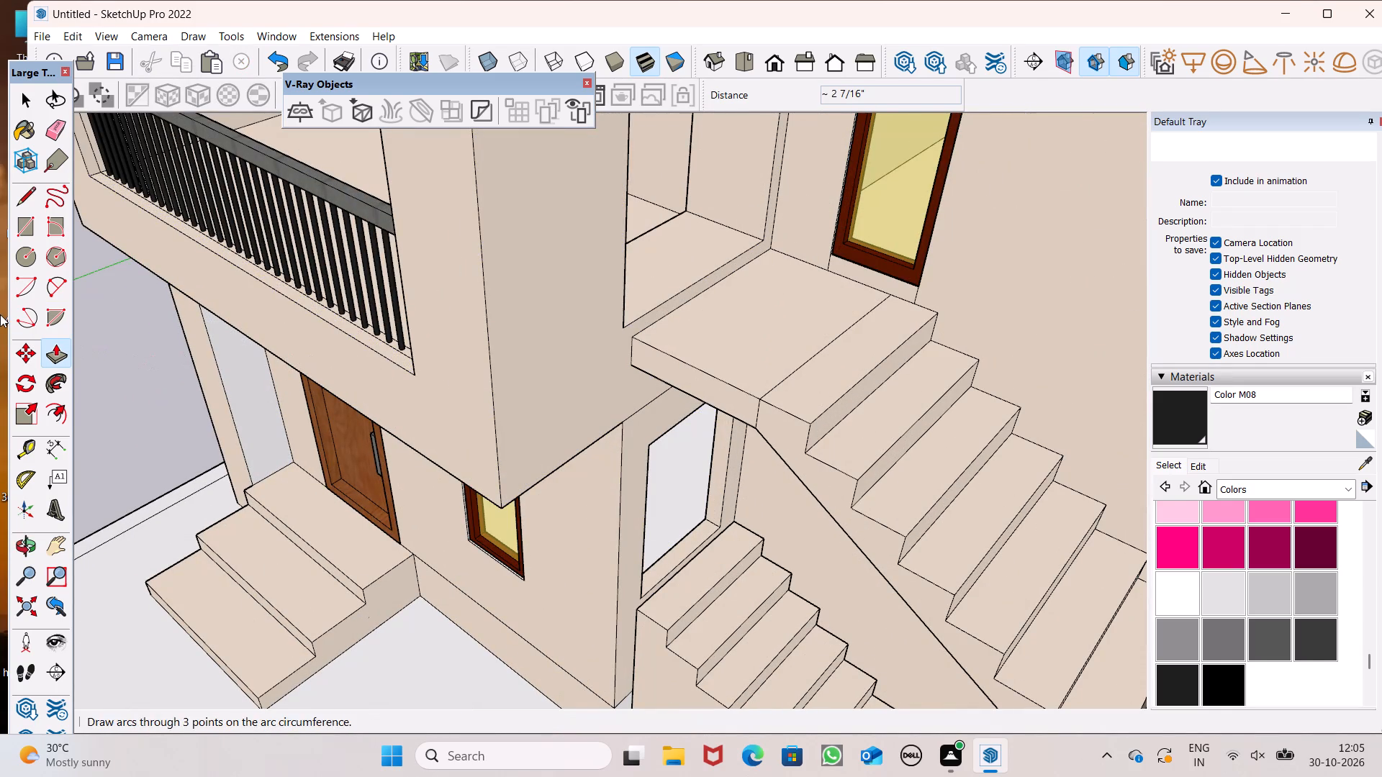
{"action": "left_click", "coordinate": [25, 204]}
{"action": "scroll", "coordinate": [94, 314], "scroll_direction": "down", "scroll_amount": 3}
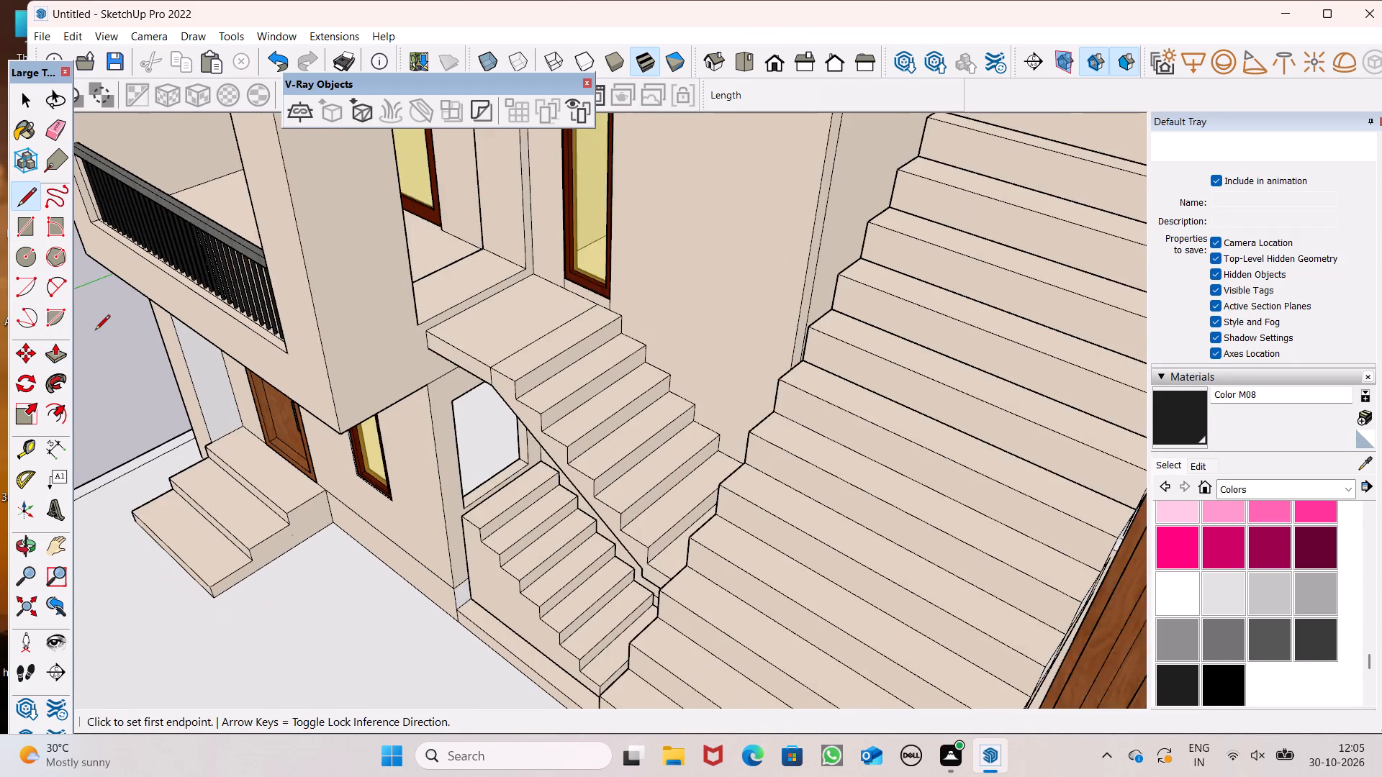
{"action": "scroll", "coordinate": [95, 331], "scroll_direction": "down", "scroll_amount": 1}
{"action": "middle_click_drag", "start_coordinate": [243, 399], "coordinate": [255, 472]}
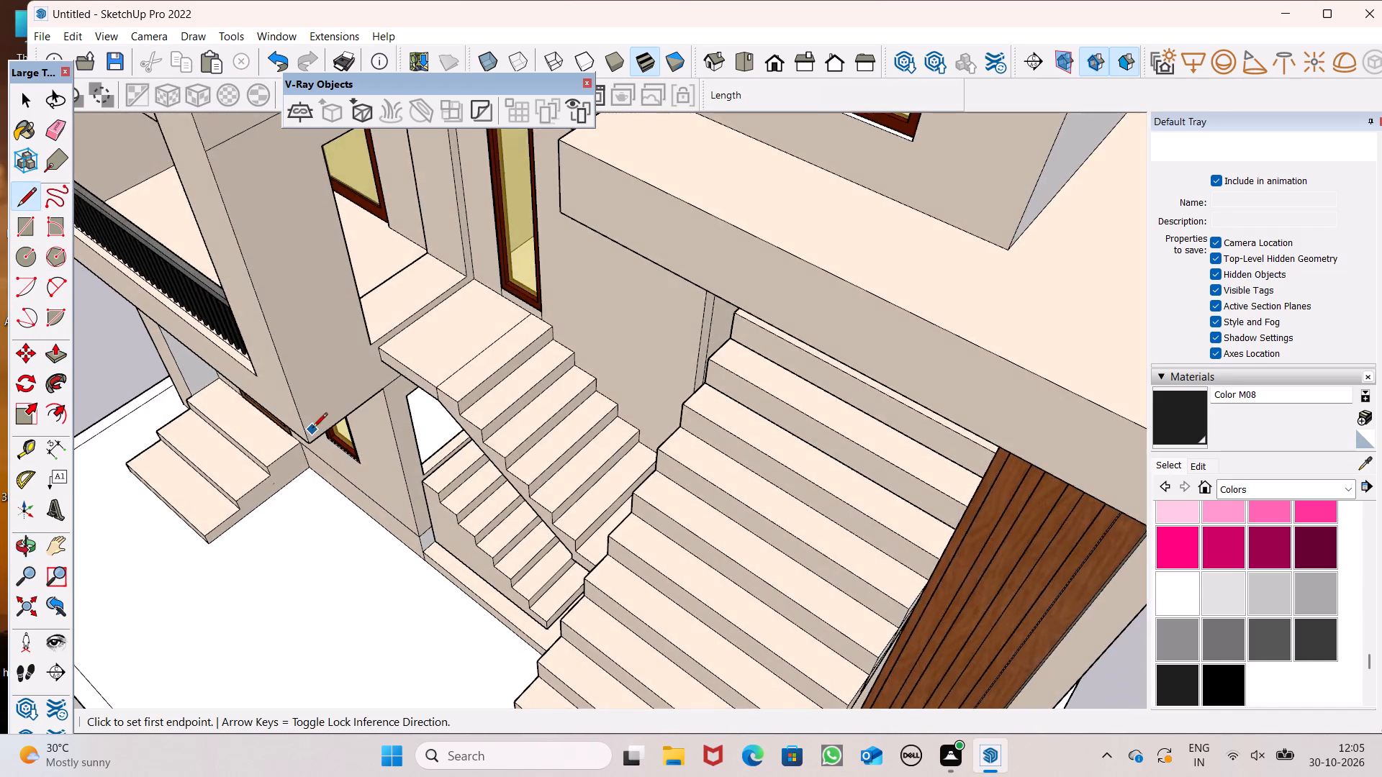
{"action": "scroll", "coordinate": [325, 413], "scroll_direction": "up", "scroll_amount": 7}
{"action": "scroll", "coordinate": [528, 373], "scroll_direction": "up", "scroll_amount": 5}
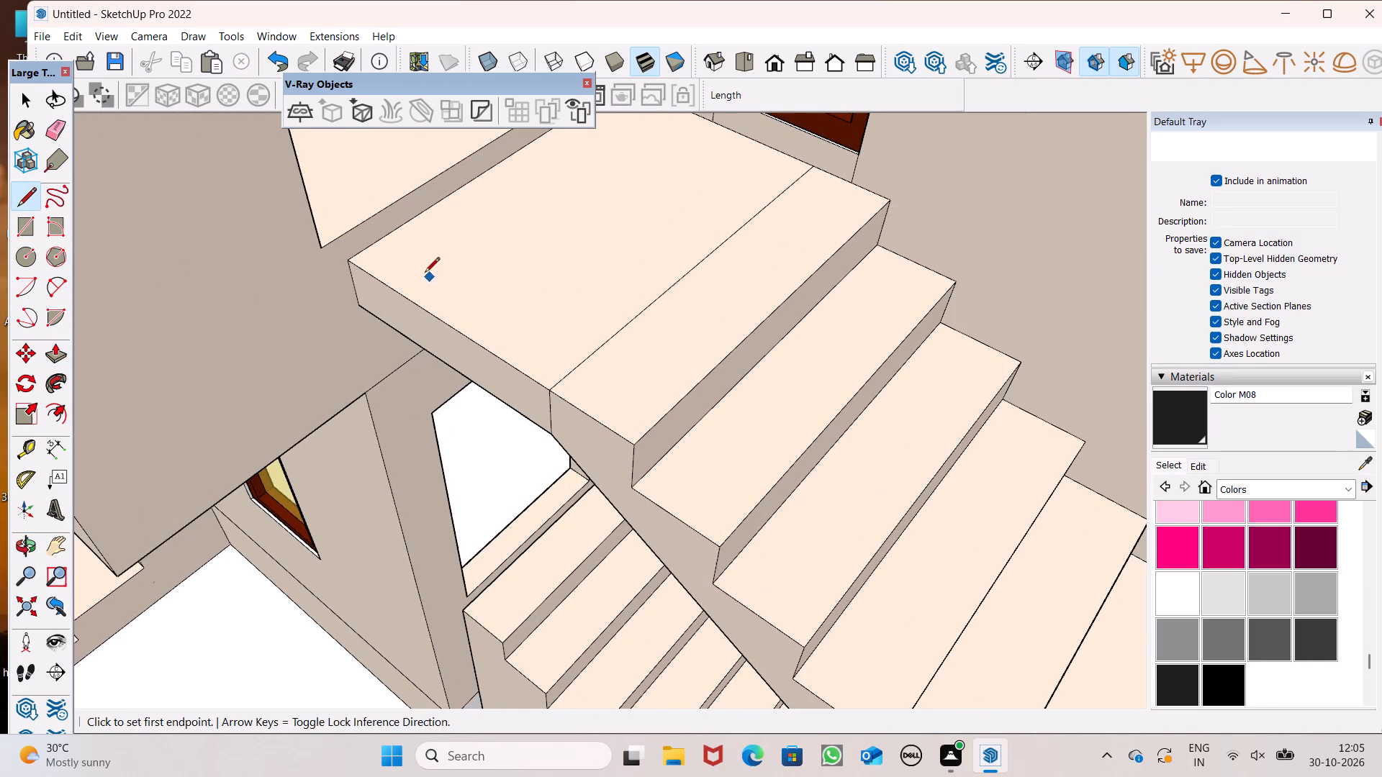
{"action": "left_click", "coordinate": [371, 248]}
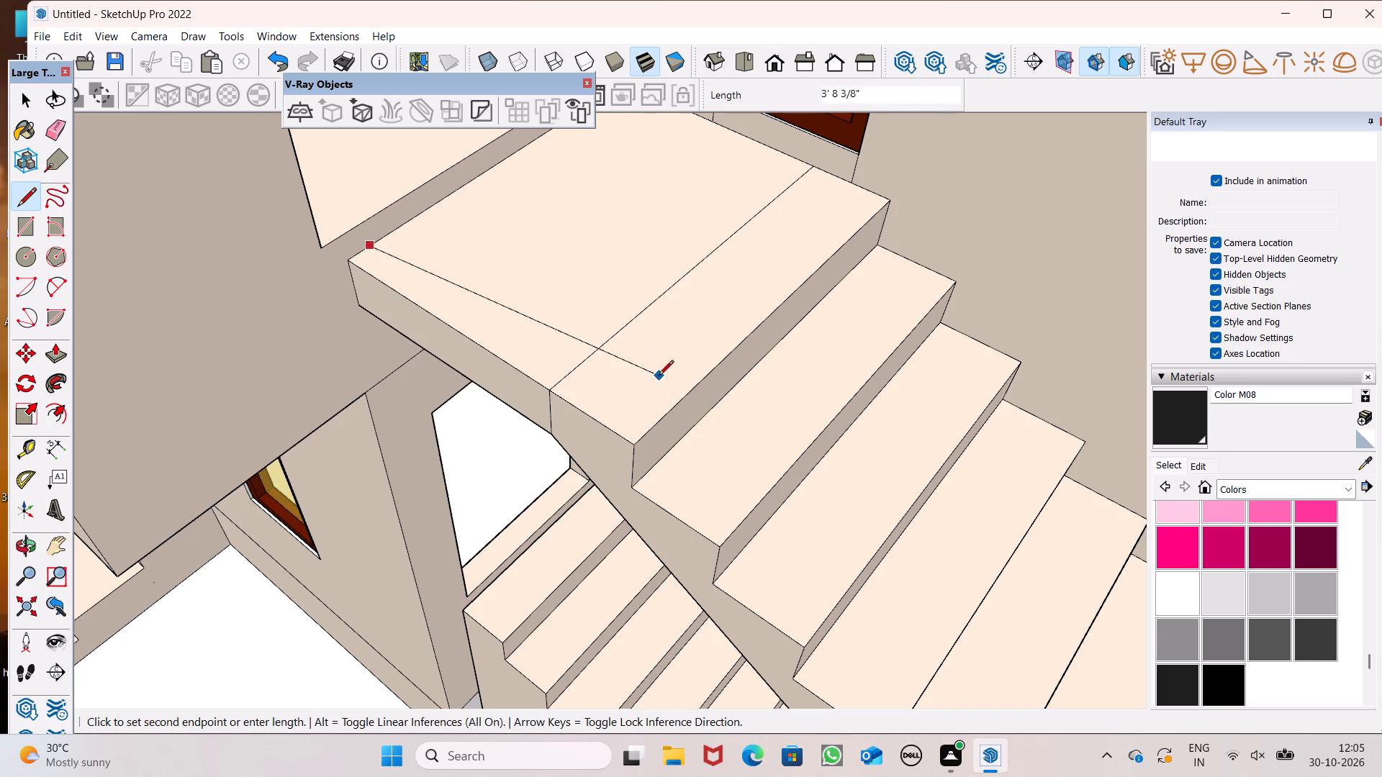
{"action": "left_click", "coordinate": [654, 419]}
Erase both segments of the dividing line between the upper landing and the staircase's top tread.
{"action": "left_click", "coordinate": [53, 130]}
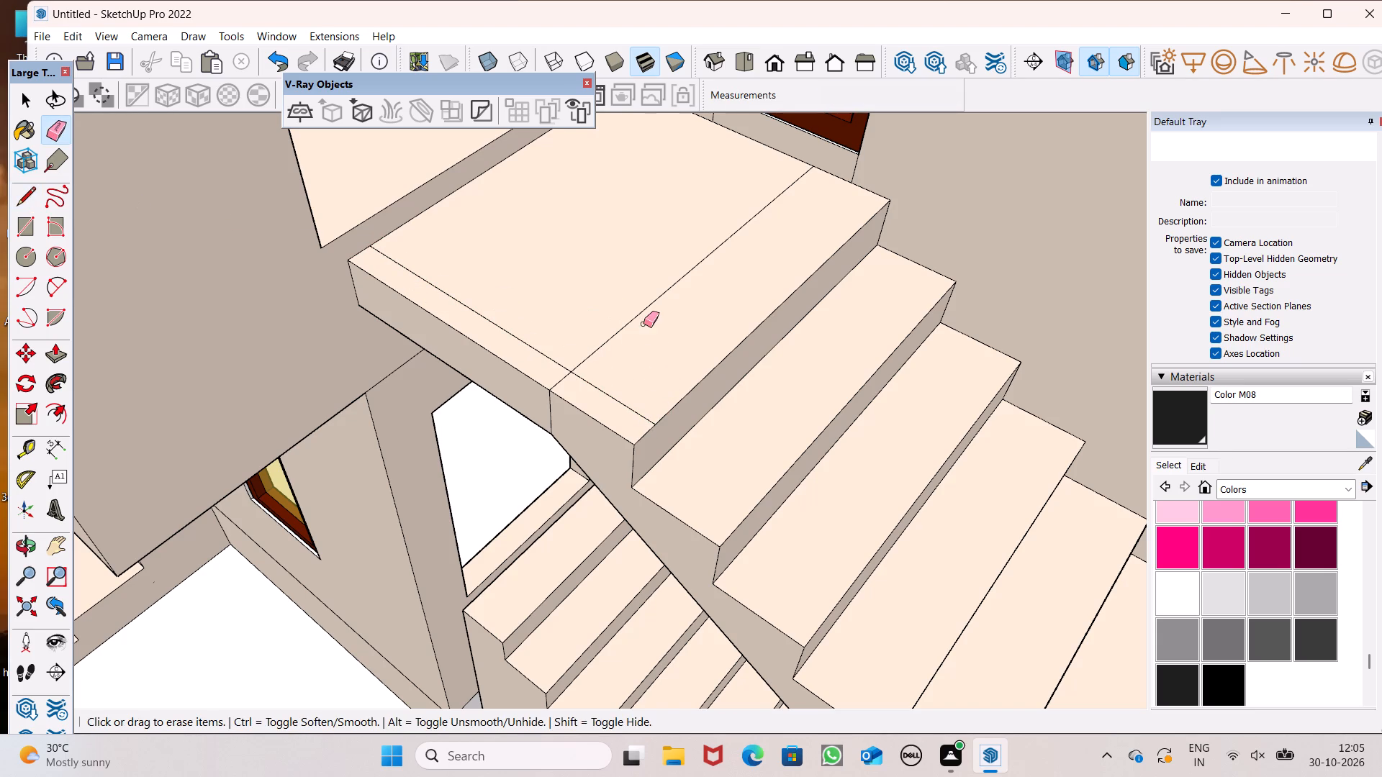
{"action": "left_click_drag", "start_coordinate": [643, 324], "coordinate": [620, 322]}
{"action": "left_click_drag", "start_coordinate": [555, 379], "coordinate": [564, 383]}
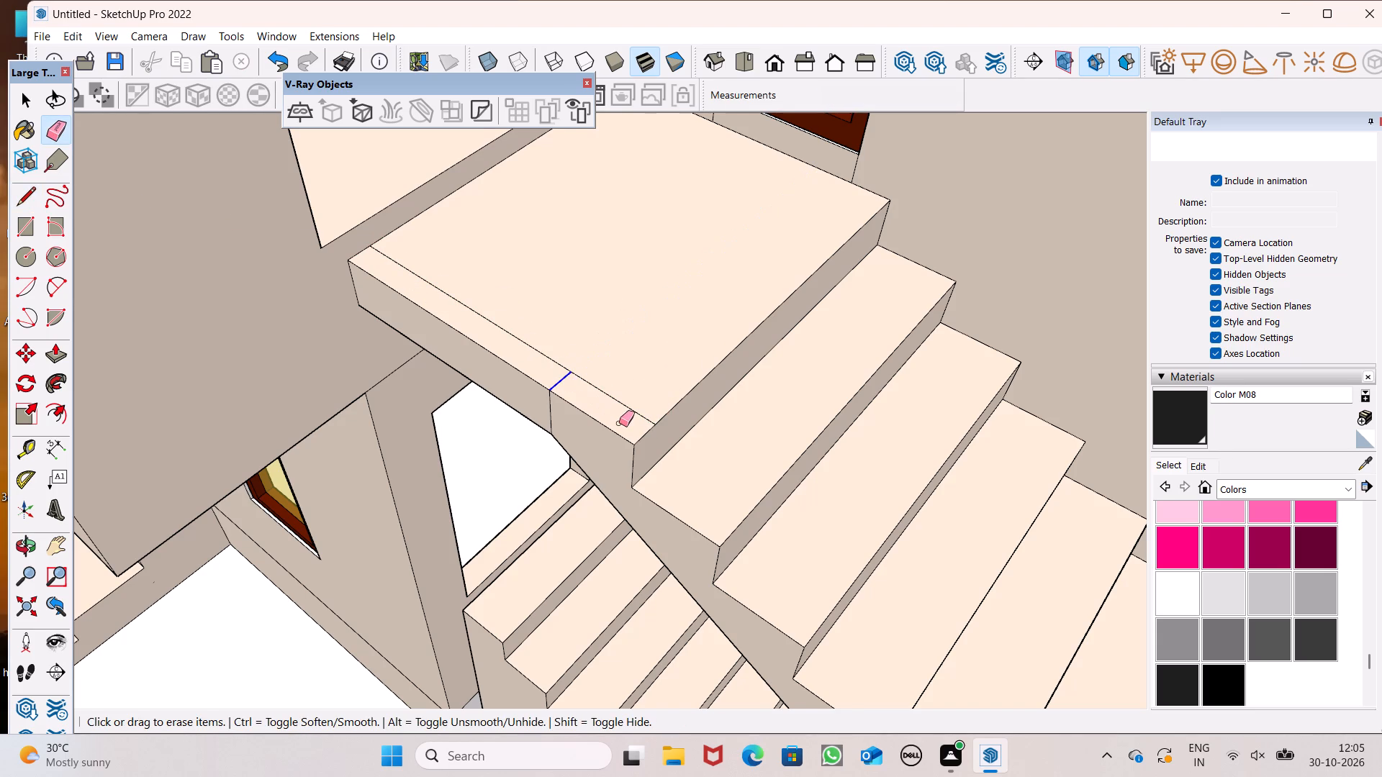
{"action": "scroll", "coordinate": [620, 423], "scroll_direction": "down", "scroll_amount": 12}
{"action": "key", "text": "space"}
Push the outer jamb of the wall opening at the upper landing inward about 7 5/8" to meet the landing's edge line.
{"action": "scroll", "coordinate": [651, 381], "scroll_direction": "up", "scroll_amount": 5}
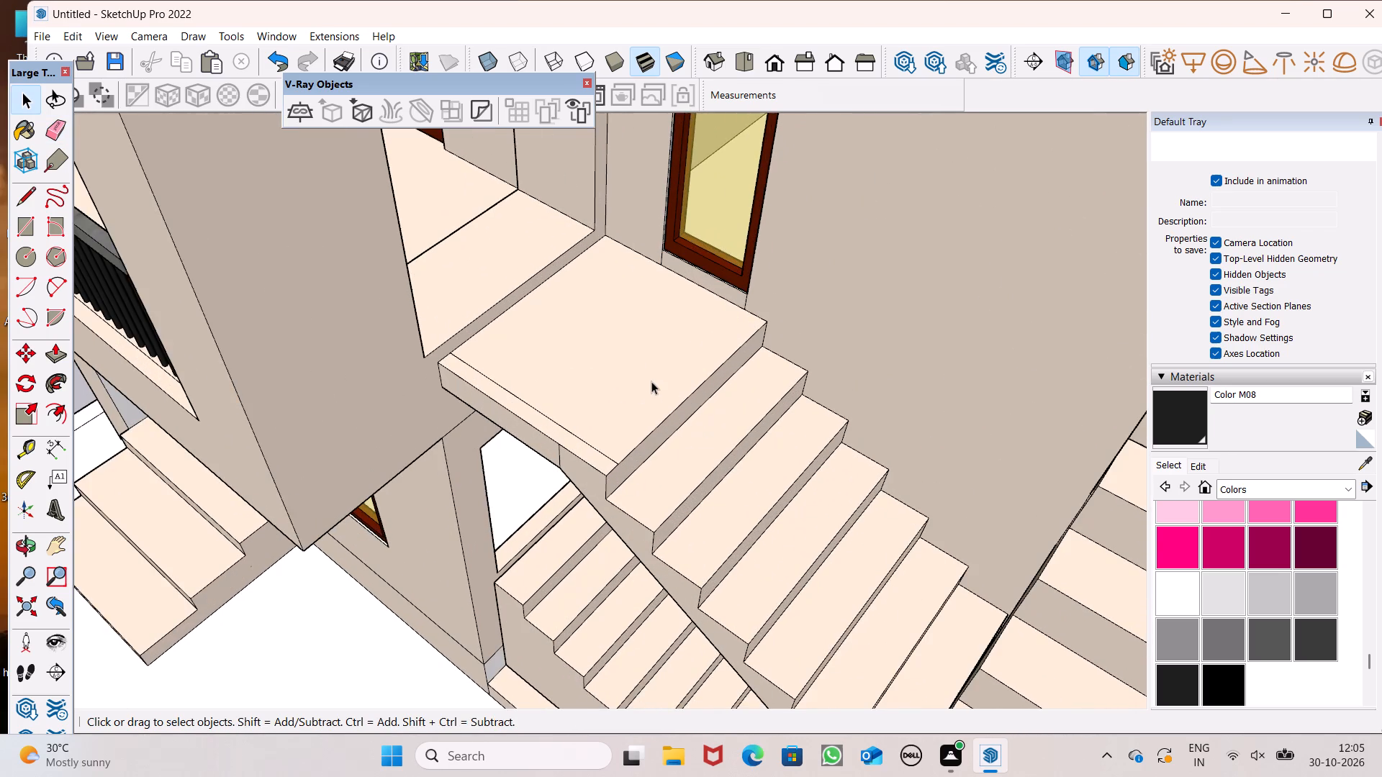
{"action": "scroll", "coordinate": [633, 397], "scroll_direction": "down", "scroll_amount": 5}
{"action": "scroll", "coordinate": [602, 361], "scroll_direction": "up", "scroll_amount": 7}
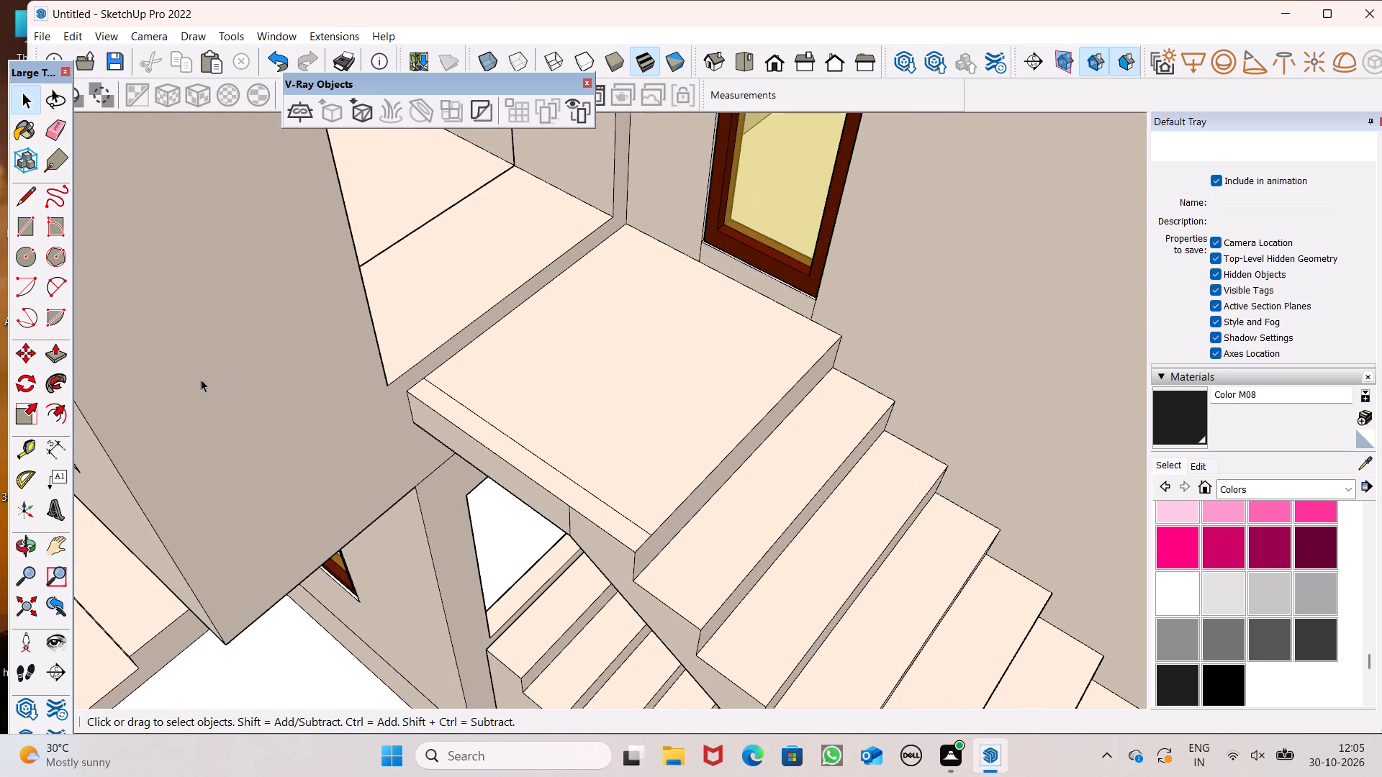
{"action": "left_click", "coordinate": [60, 355]}
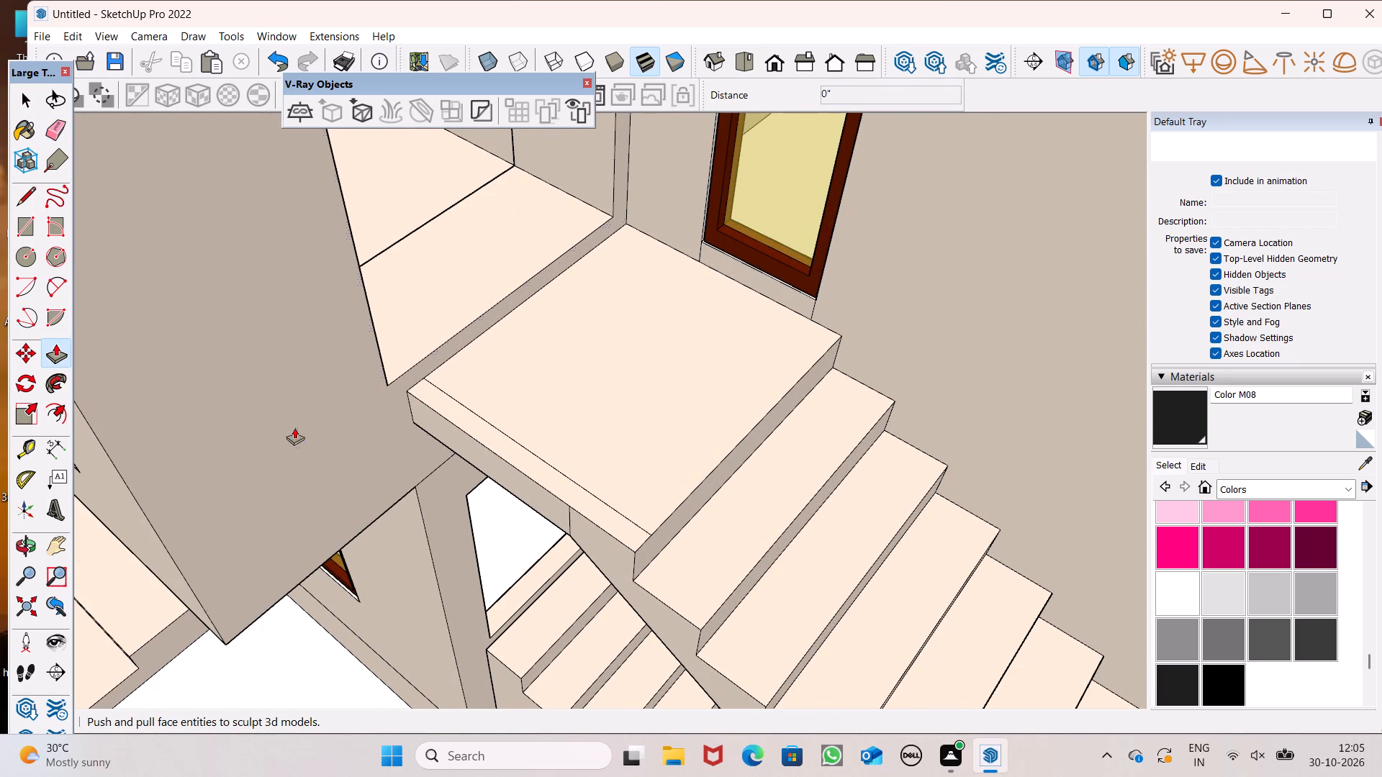
{"action": "scroll", "coordinate": [294, 430], "scroll_direction": "down", "scroll_amount": 1}
{"action": "scroll", "coordinate": [542, 470], "scroll_direction": "up", "scroll_amount": 2}
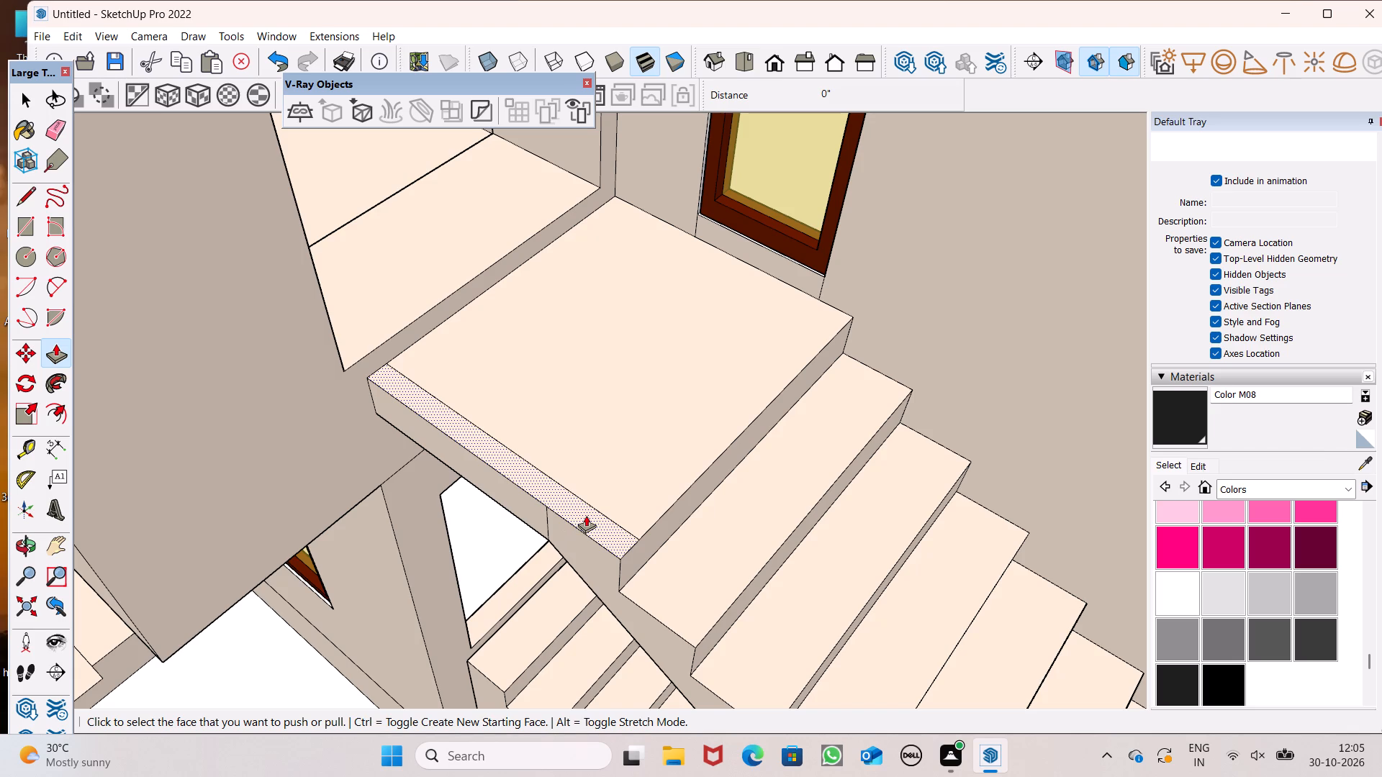
{"action": "middle_click_drag", "start_coordinate": [551, 468], "coordinate": [396, 491]}
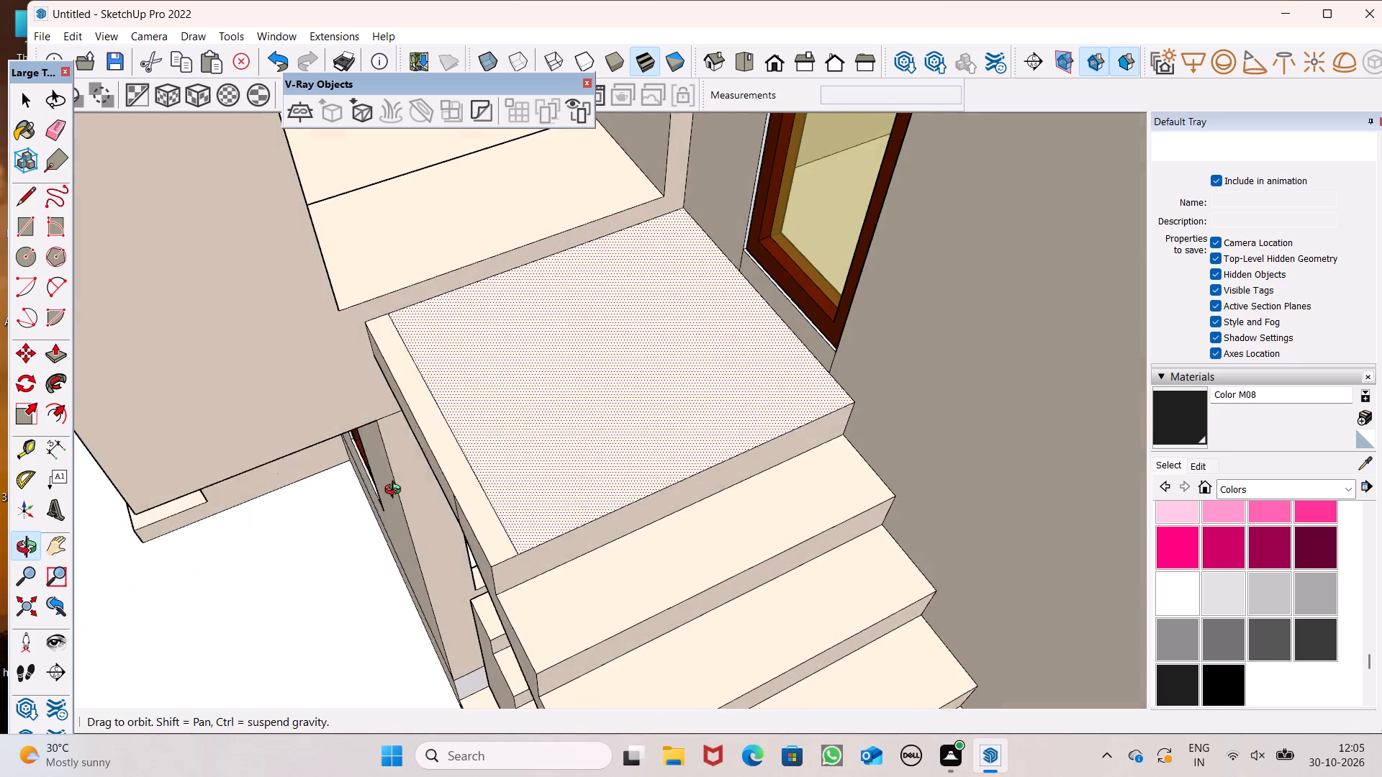
{"action": "middle_click_drag", "start_coordinate": [396, 491], "coordinate": [387, 486]}
{"action": "scroll", "coordinate": [386, 266], "scroll_direction": "up", "scroll_amount": 8}
{"action": "middle_click_drag", "start_coordinate": [341, 308], "coordinate": [240, 361]}
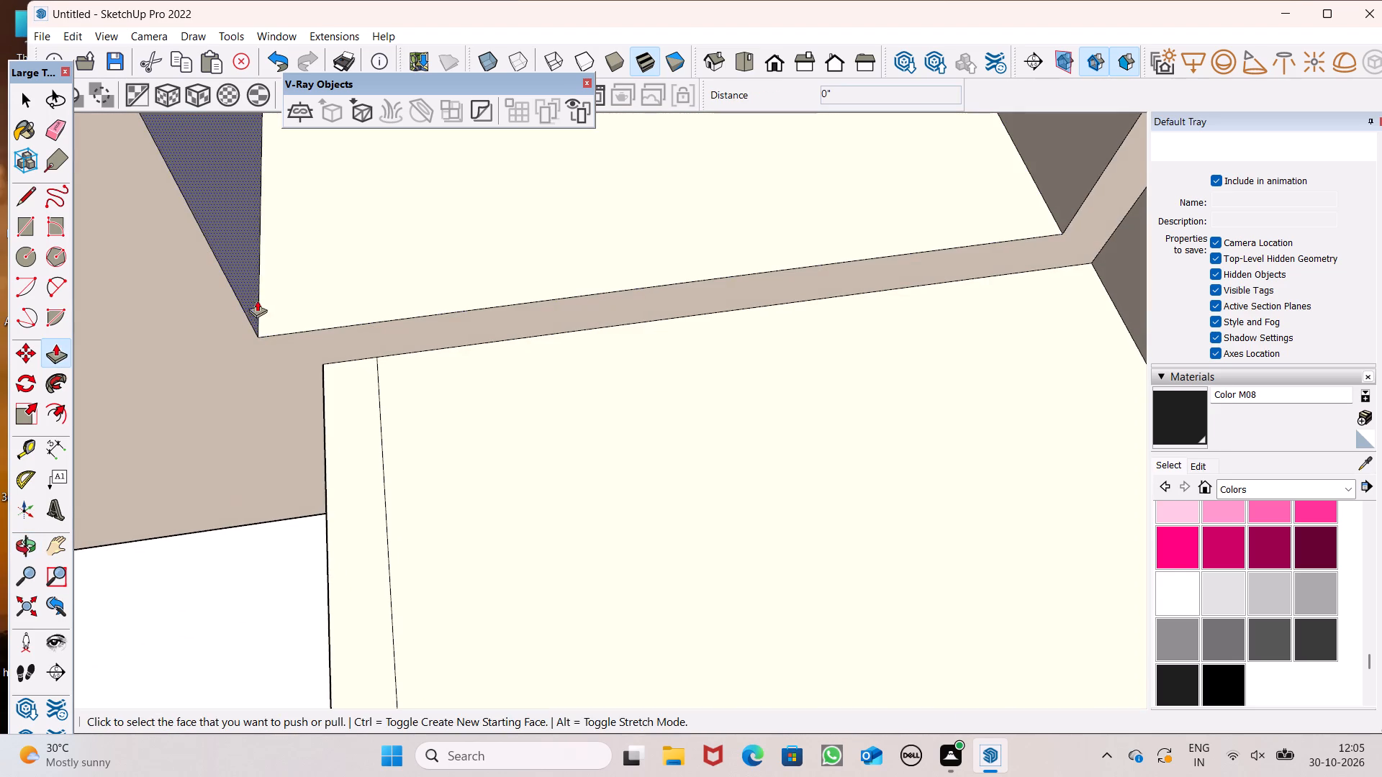
{"action": "left_click_drag", "start_coordinate": [253, 289], "coordinate": [375, 332]}
Examine the landing's wall opening and the side staircase from a wider view.
{"action": "scroll", "coordinate": [372, 332], "scroll_direction": "down", "scroll_amount": 7}
{"action": "middle_click_drag", "start_coordinate": [366, 395], "coordinate": [547, 250]}
{"action": "scroll", "coordinate": [560, 366], "scroll_direction": "down", "scroll_amount": 14}
{"action": "middle_click_drag", "start_coordinate": [424, 396], "coordinate": [492, 397]}
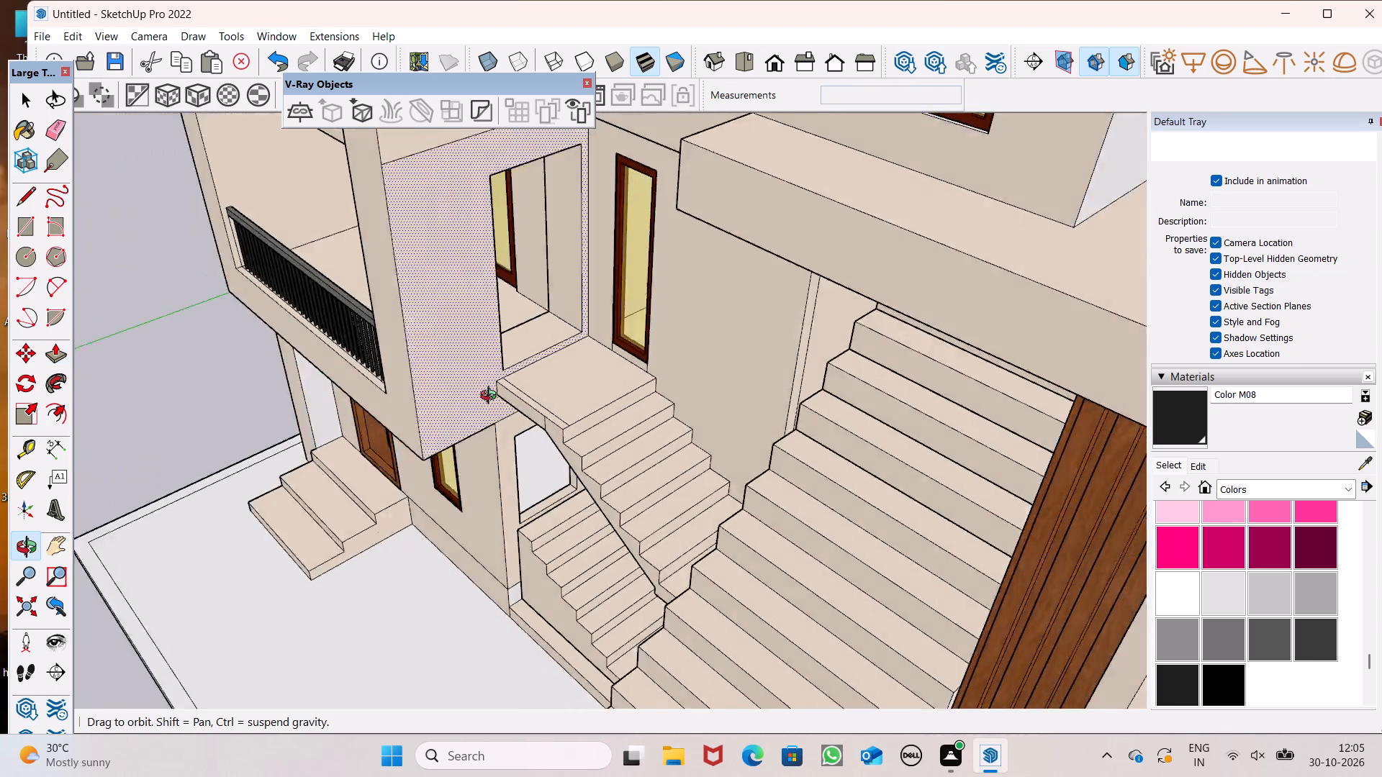
{"action": "middle_click_drag", "start_coordinate": [492, 397], "coordinate": [481, 350]}
{"action": "scroll", "coordinate": [521, 292], "scroll_direction": "up", "scroll_amount": 1}
{"action": "scroll", "coordinate": [512, 345], "scroll_direction": "down", "scroll_amount": 5}
{"action": "middle_click_drag", "start_coordinate": [506, 355], "coordinate": [507, 344]}
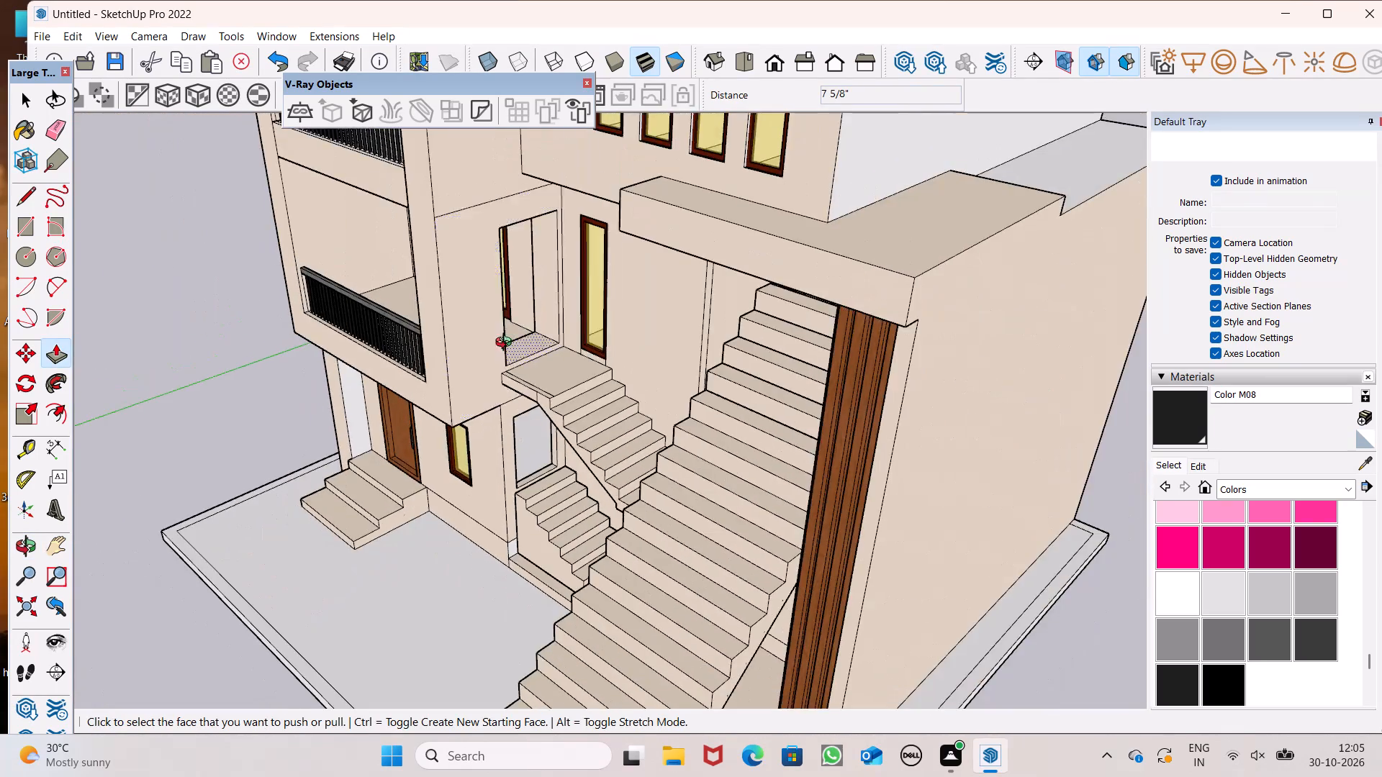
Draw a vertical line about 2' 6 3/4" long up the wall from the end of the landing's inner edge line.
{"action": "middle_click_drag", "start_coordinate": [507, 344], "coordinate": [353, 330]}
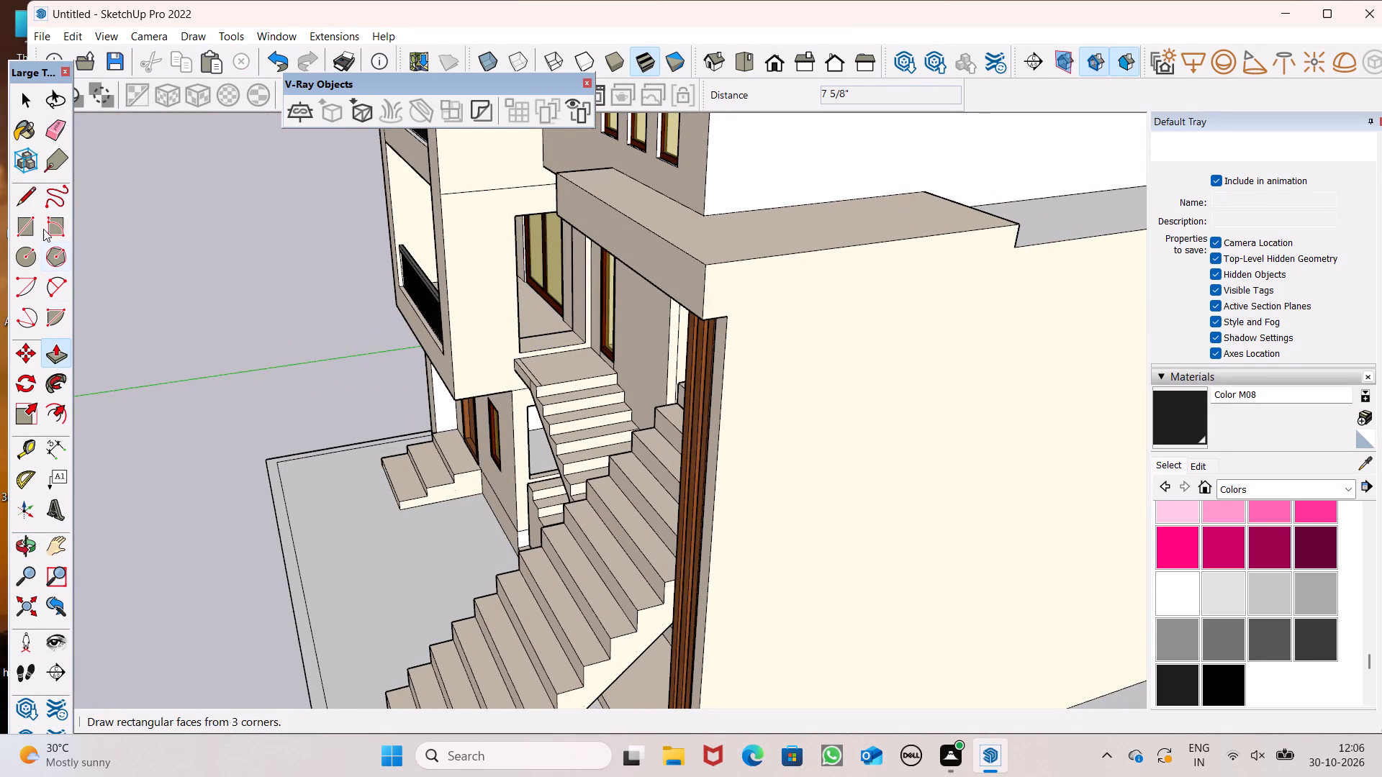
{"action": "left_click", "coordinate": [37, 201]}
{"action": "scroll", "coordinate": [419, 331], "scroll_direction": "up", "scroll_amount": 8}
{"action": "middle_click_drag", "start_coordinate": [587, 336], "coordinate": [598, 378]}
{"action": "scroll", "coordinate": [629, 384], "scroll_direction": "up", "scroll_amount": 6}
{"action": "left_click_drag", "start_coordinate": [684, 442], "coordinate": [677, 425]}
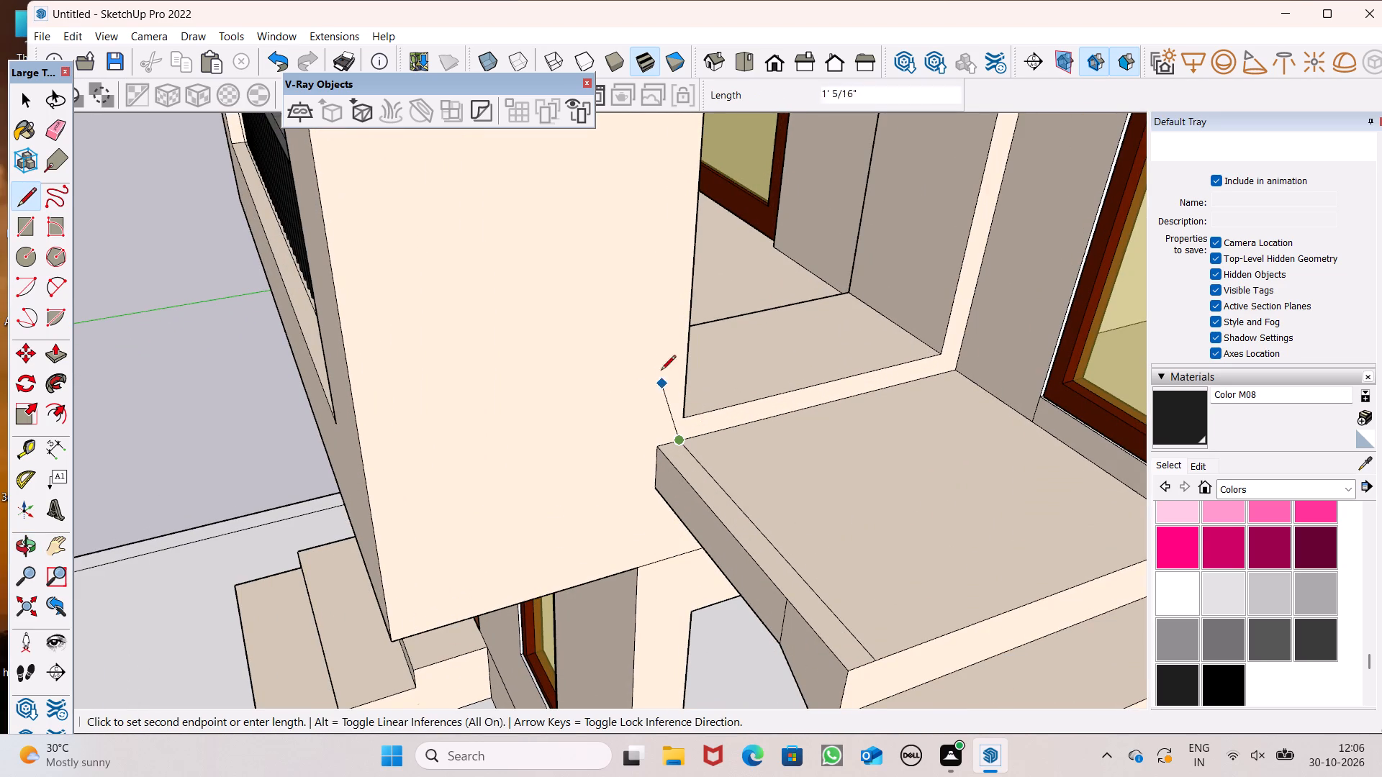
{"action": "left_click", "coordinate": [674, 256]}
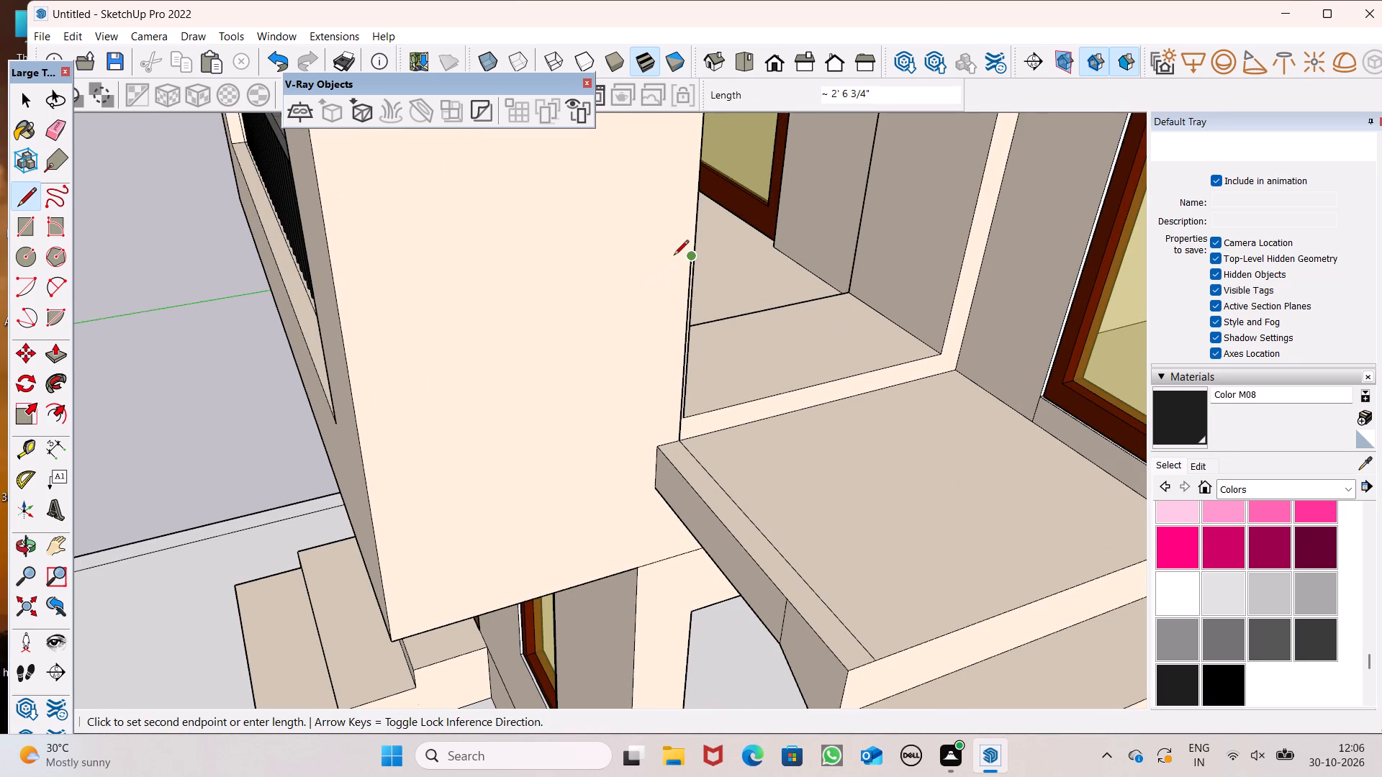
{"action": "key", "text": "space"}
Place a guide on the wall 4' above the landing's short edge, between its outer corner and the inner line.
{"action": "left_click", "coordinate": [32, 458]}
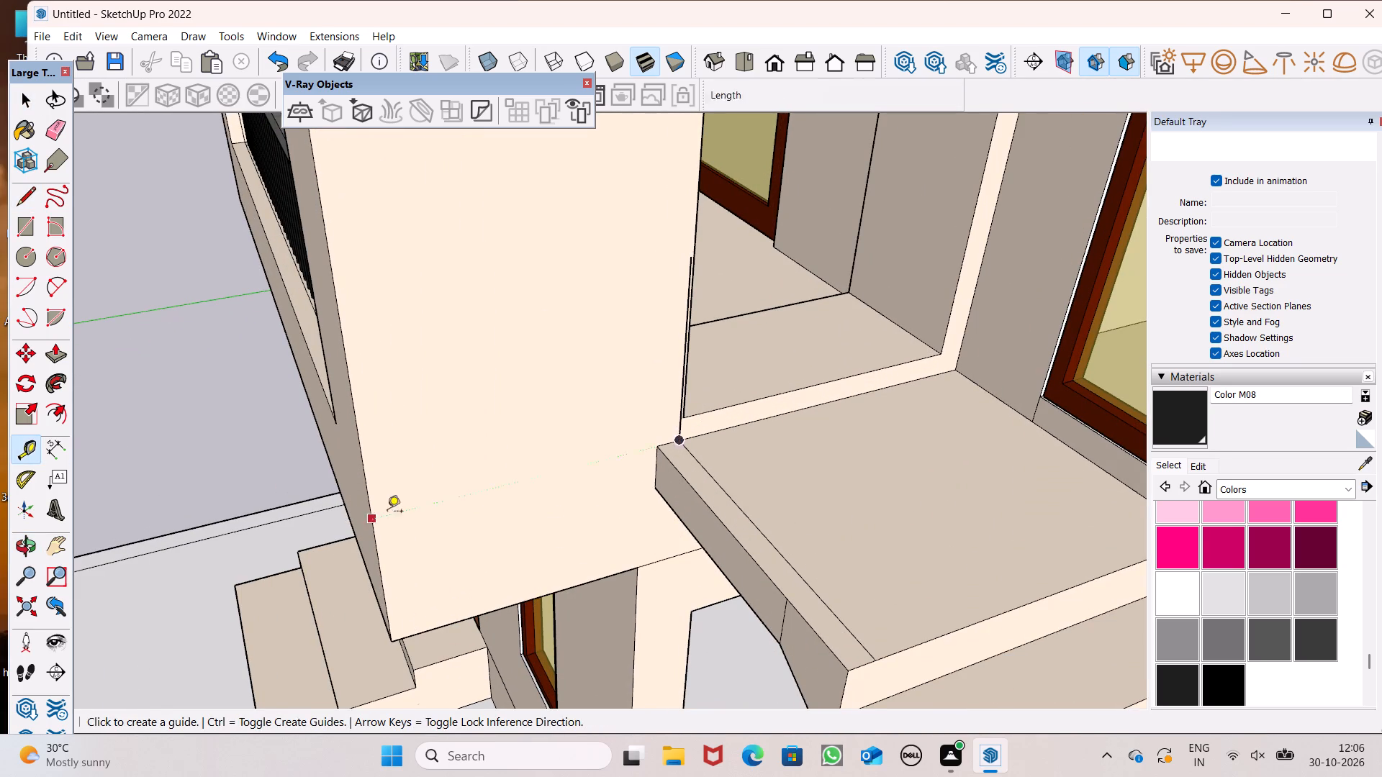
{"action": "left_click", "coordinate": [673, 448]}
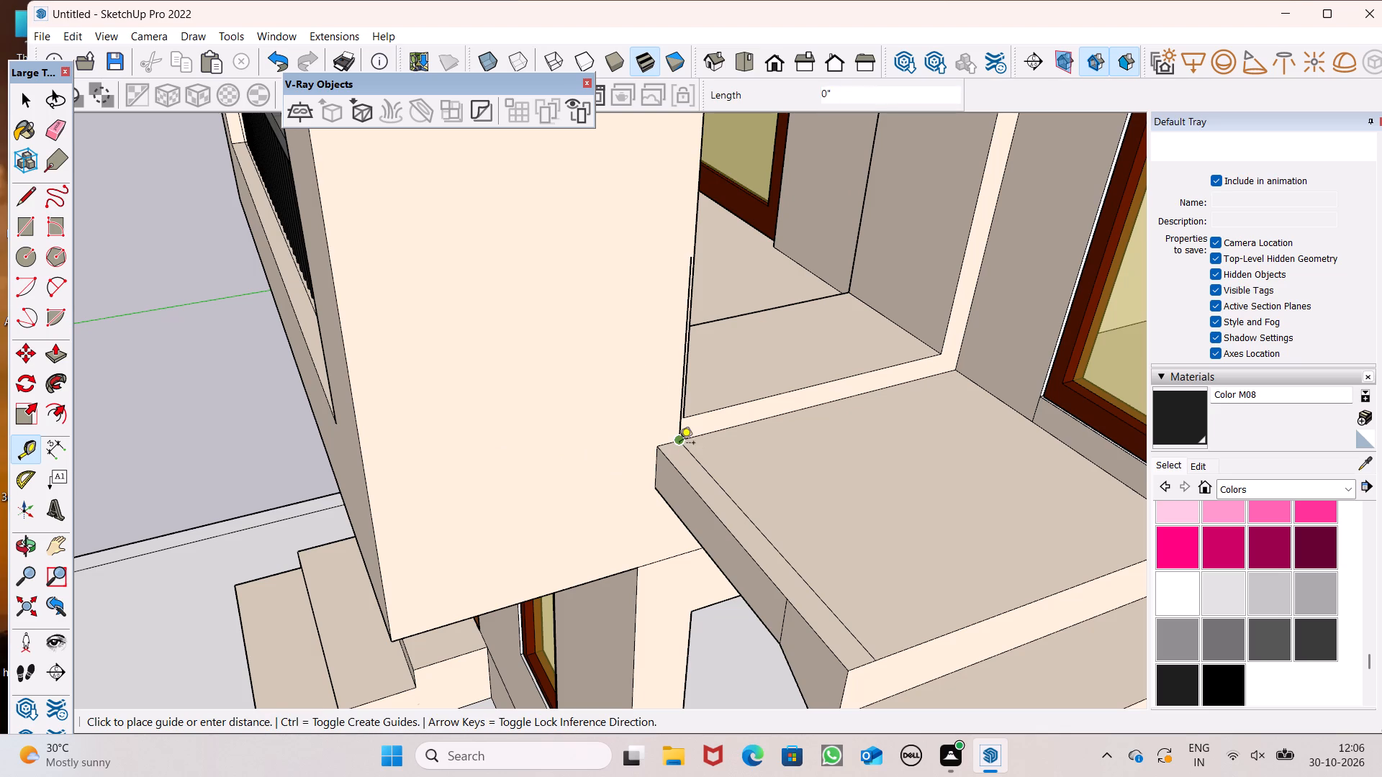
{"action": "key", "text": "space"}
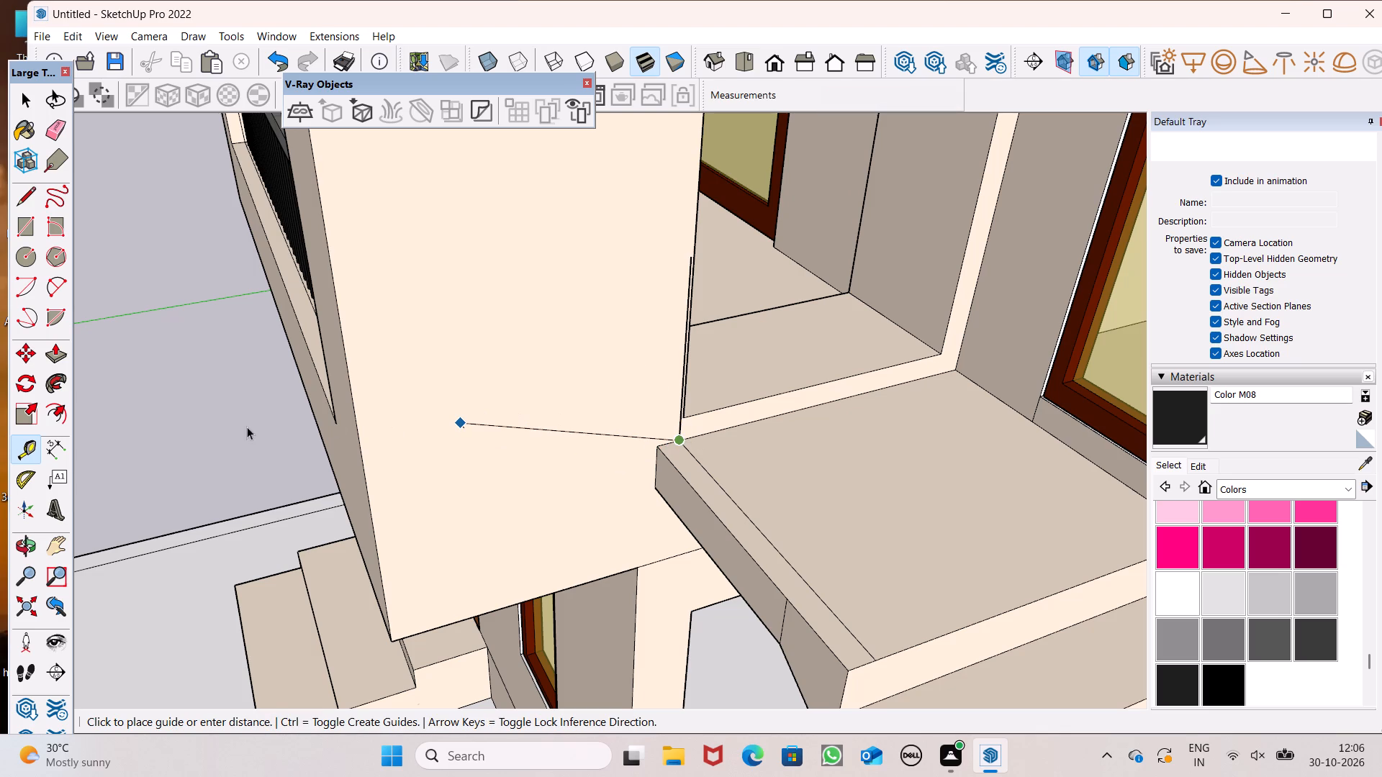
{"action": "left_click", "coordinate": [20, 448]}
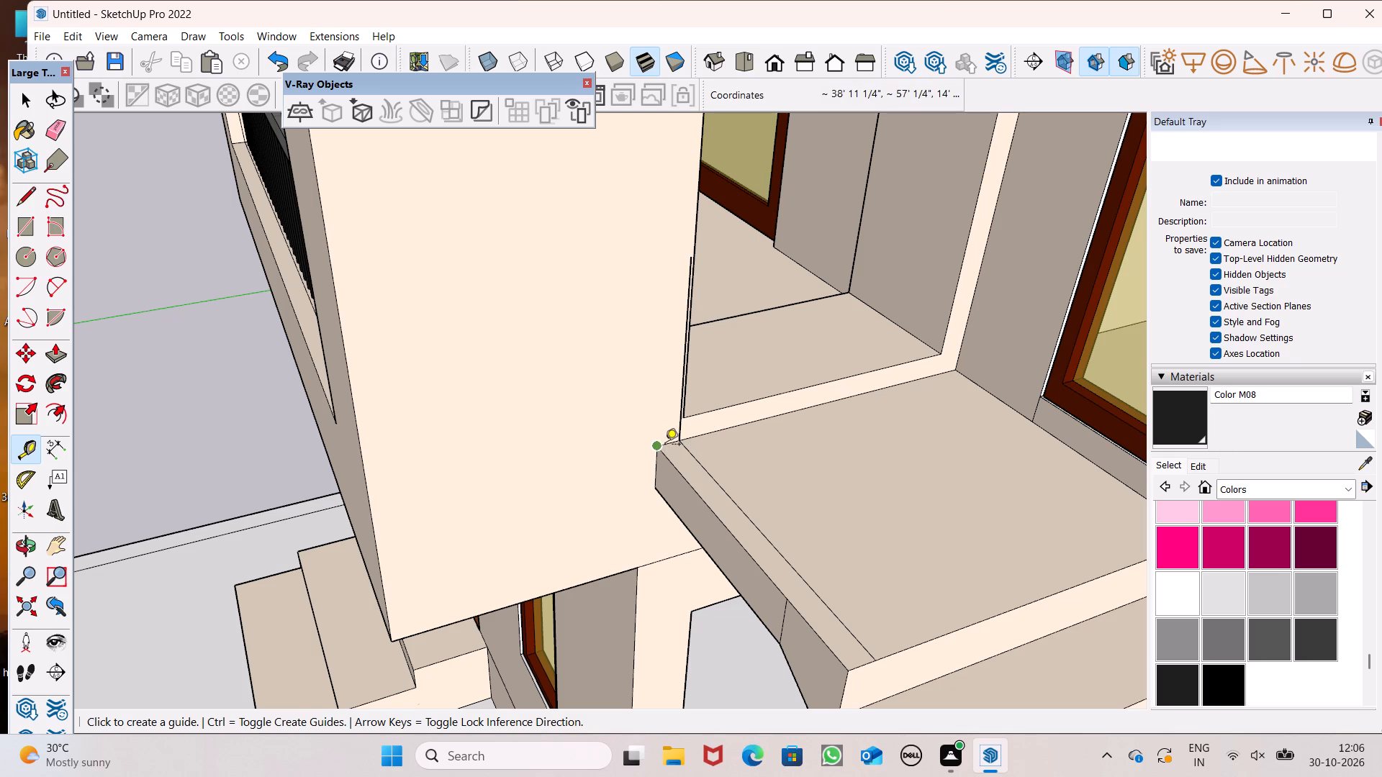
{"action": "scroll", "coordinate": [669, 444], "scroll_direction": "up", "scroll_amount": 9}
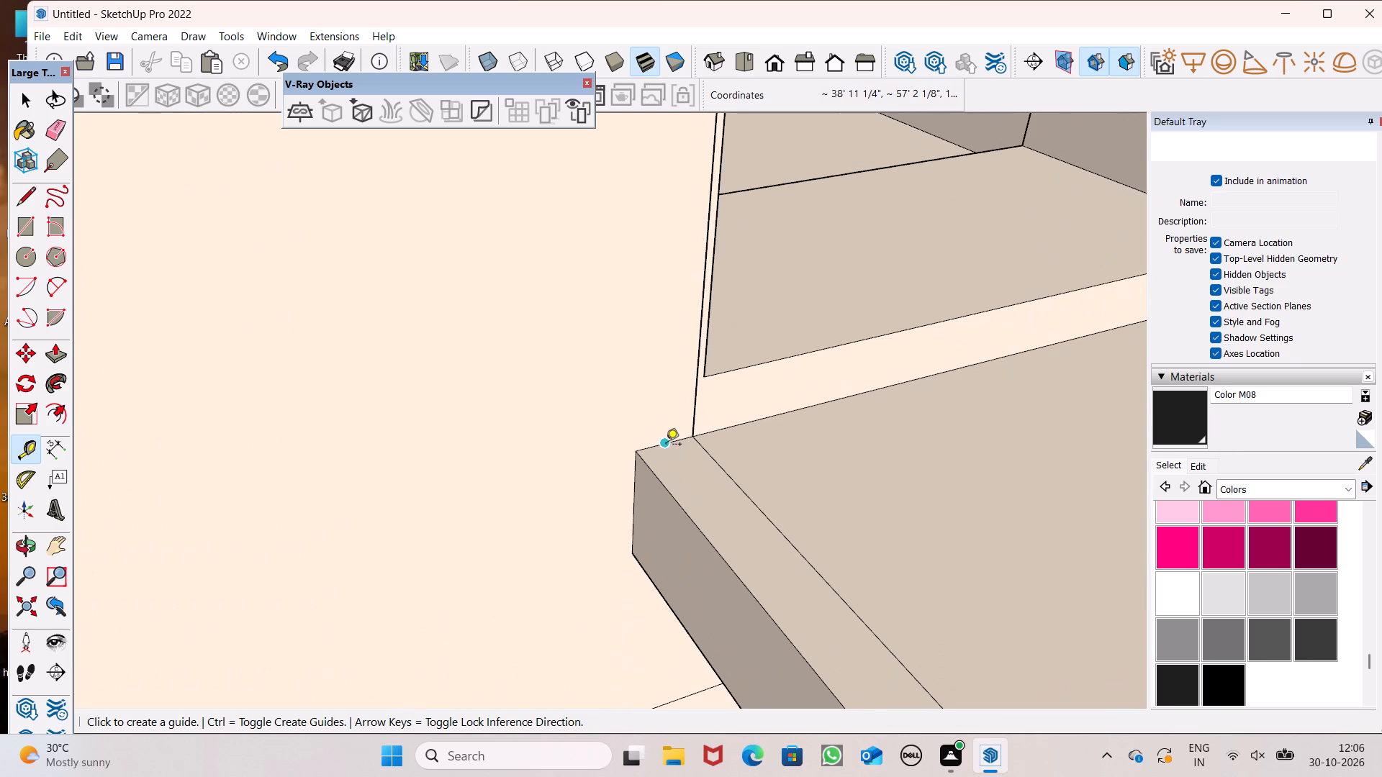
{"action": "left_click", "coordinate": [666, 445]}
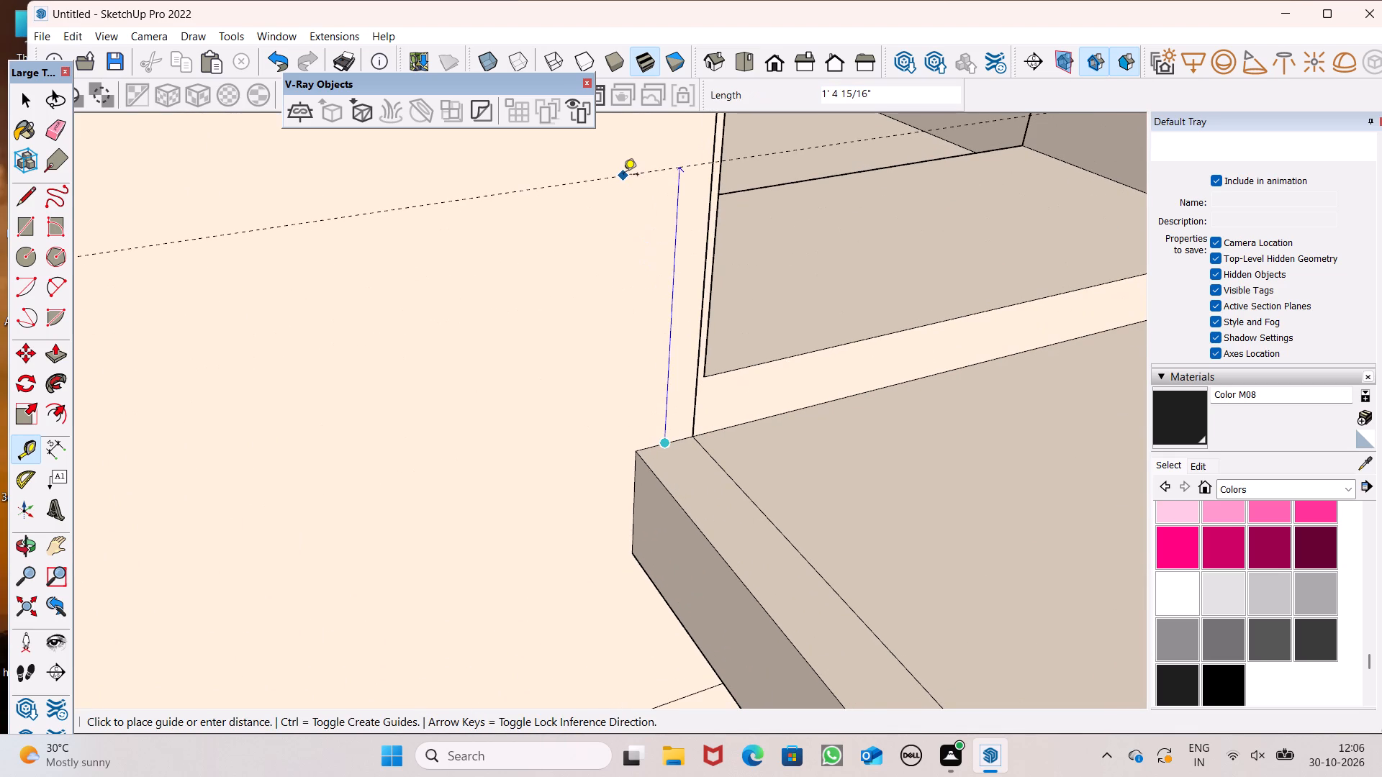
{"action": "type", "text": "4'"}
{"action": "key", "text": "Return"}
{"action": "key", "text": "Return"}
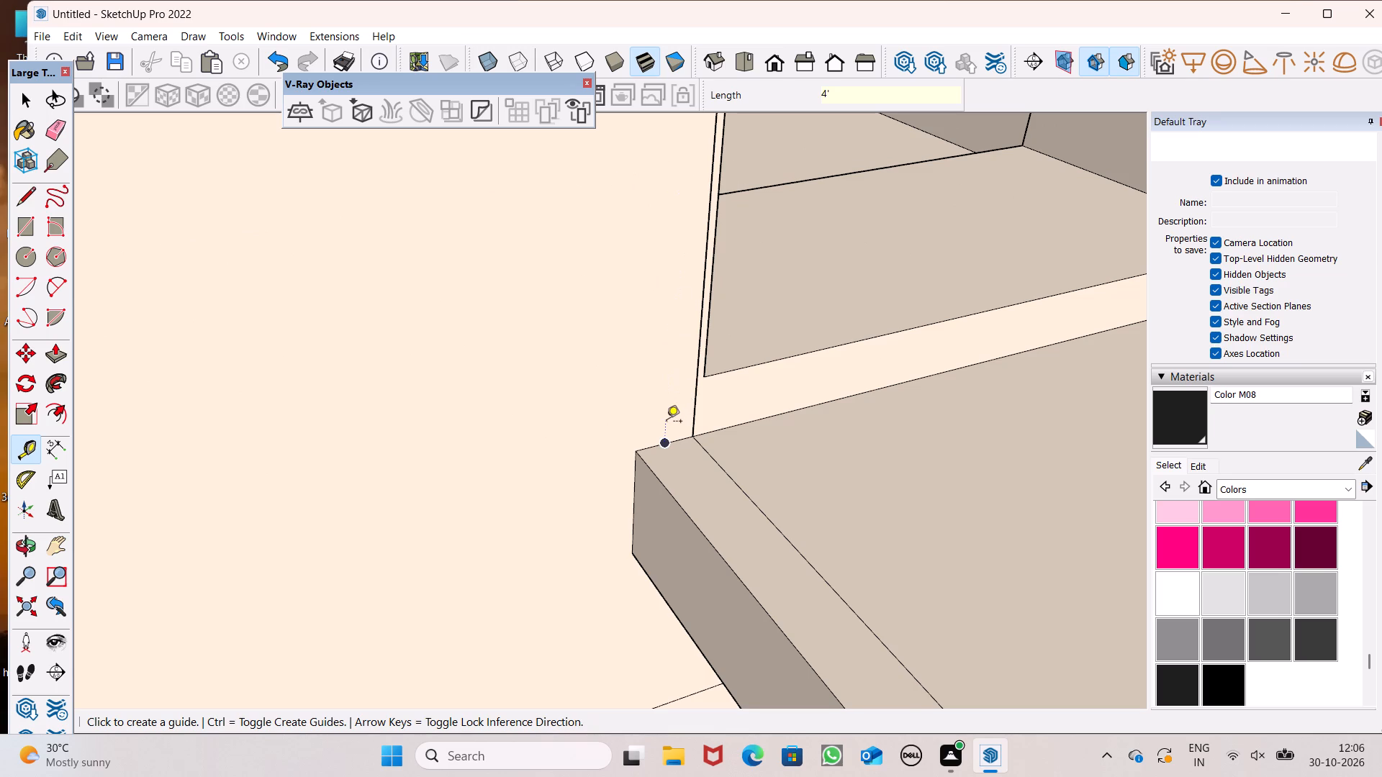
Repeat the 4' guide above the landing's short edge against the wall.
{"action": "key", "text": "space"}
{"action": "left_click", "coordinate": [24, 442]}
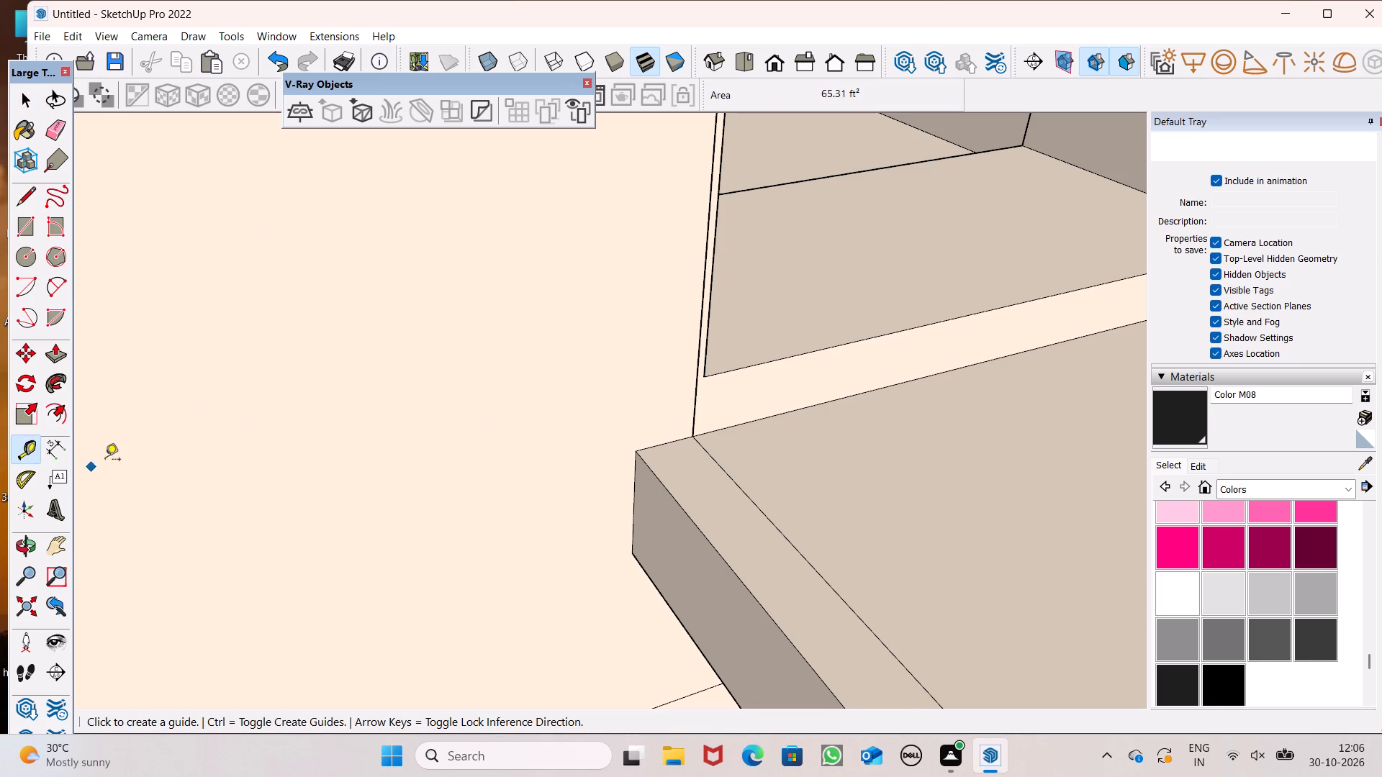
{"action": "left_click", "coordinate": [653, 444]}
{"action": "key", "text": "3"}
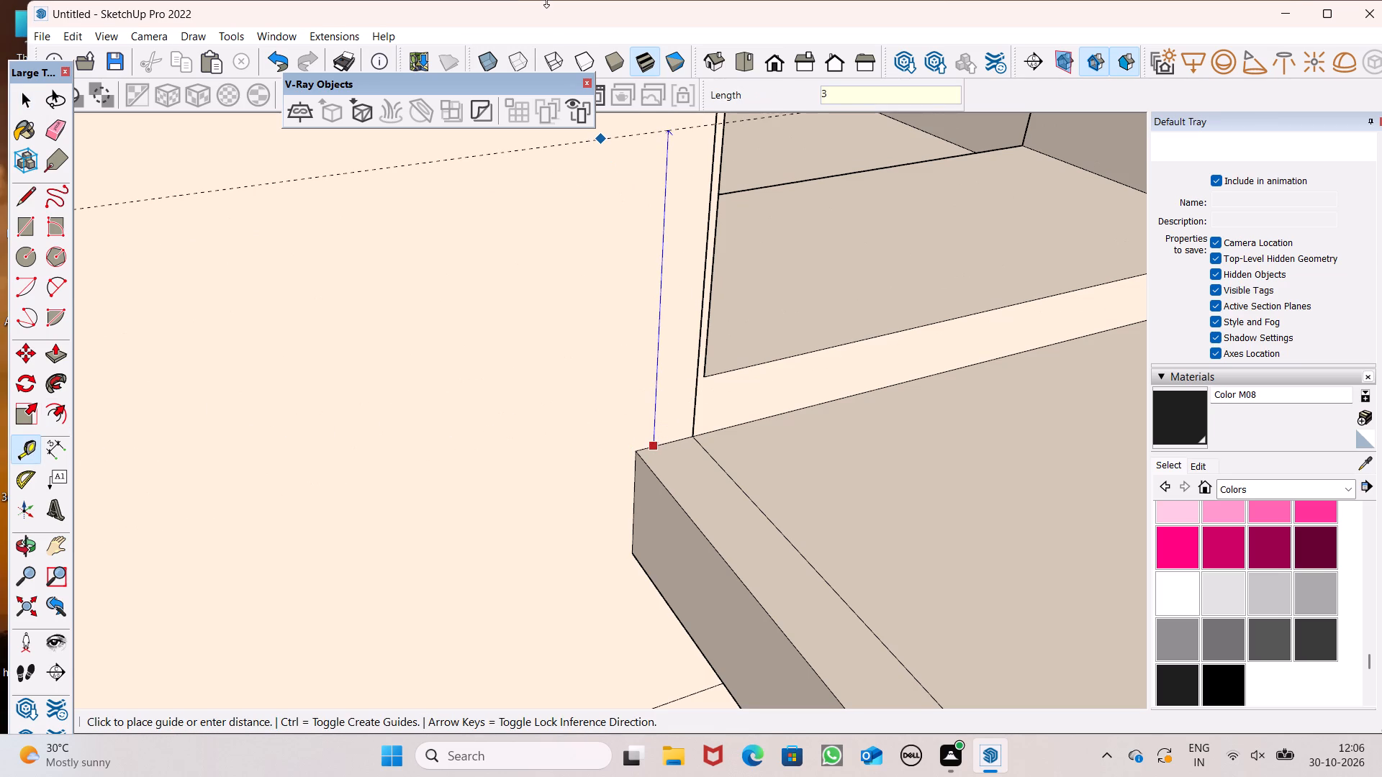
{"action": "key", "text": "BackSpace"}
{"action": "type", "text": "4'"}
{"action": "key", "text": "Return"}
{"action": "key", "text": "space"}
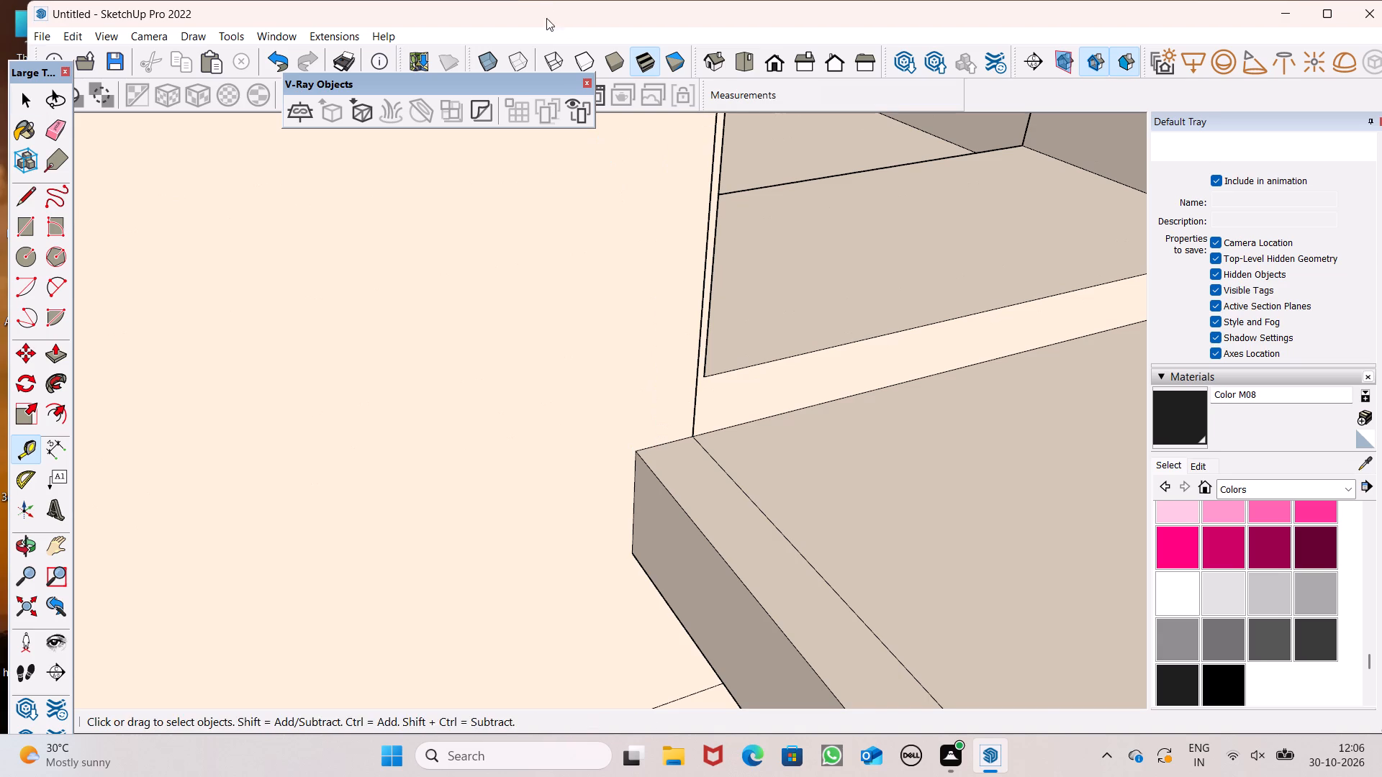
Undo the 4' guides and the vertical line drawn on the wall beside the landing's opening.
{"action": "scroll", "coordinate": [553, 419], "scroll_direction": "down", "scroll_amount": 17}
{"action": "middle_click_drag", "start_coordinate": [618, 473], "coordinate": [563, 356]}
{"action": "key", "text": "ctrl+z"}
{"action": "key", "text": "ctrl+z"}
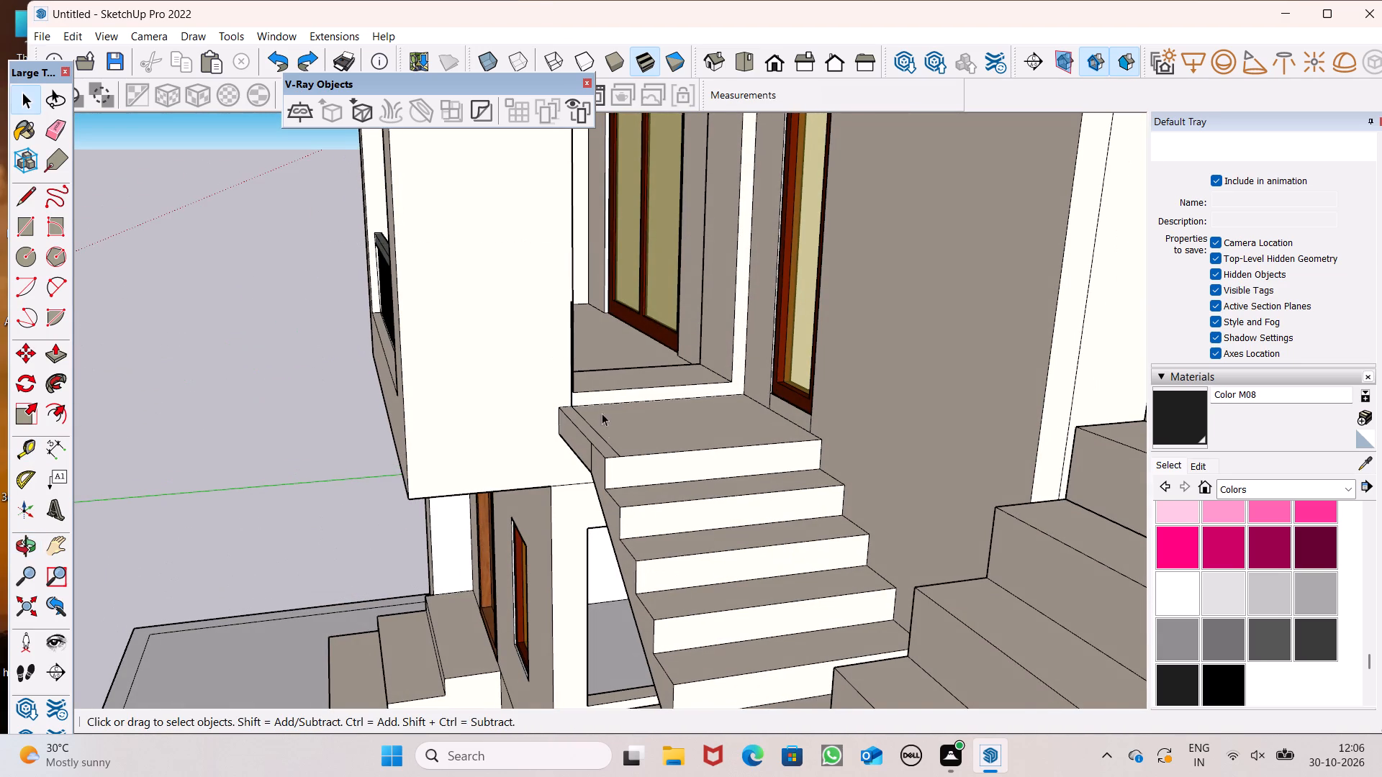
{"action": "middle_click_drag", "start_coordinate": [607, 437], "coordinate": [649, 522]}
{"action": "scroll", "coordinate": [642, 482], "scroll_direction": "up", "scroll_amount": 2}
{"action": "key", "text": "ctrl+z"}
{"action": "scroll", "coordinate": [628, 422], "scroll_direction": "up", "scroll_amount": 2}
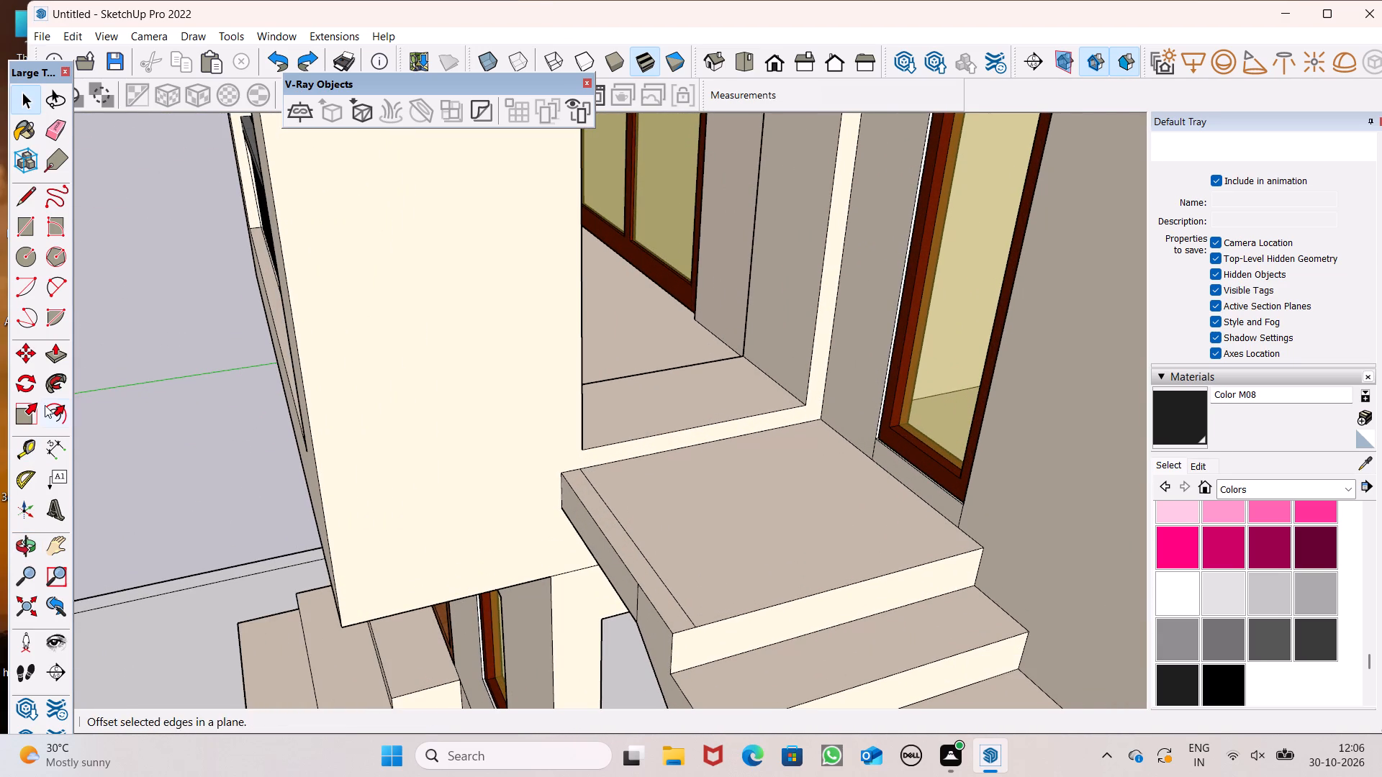
Place a horizontal guide on the wall 3' above the landing's short edge.
{"action": "left_click", "coordinate": [33, 449]}
{"action": "scroll", "coordinate": [454, 555], "scroll_direction": "down", "scroll_amount": 3}
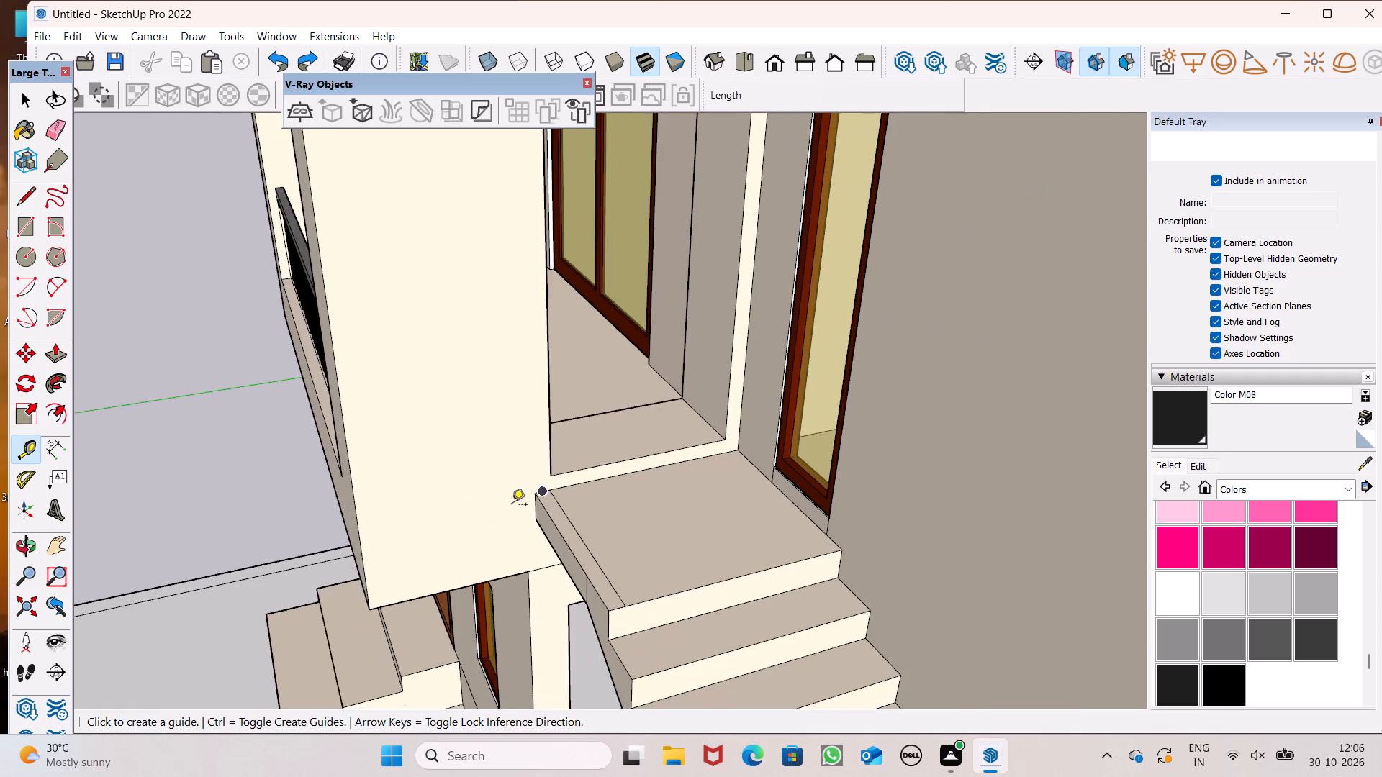
{"action": "scroll", "coordinate": [512, 506], "scroll_direction": "up", "scroll_amount": 6}
{"action": "scroll", "coordinate": [574, 478], "scroll_direction": "up", "scroll_amount": 6}
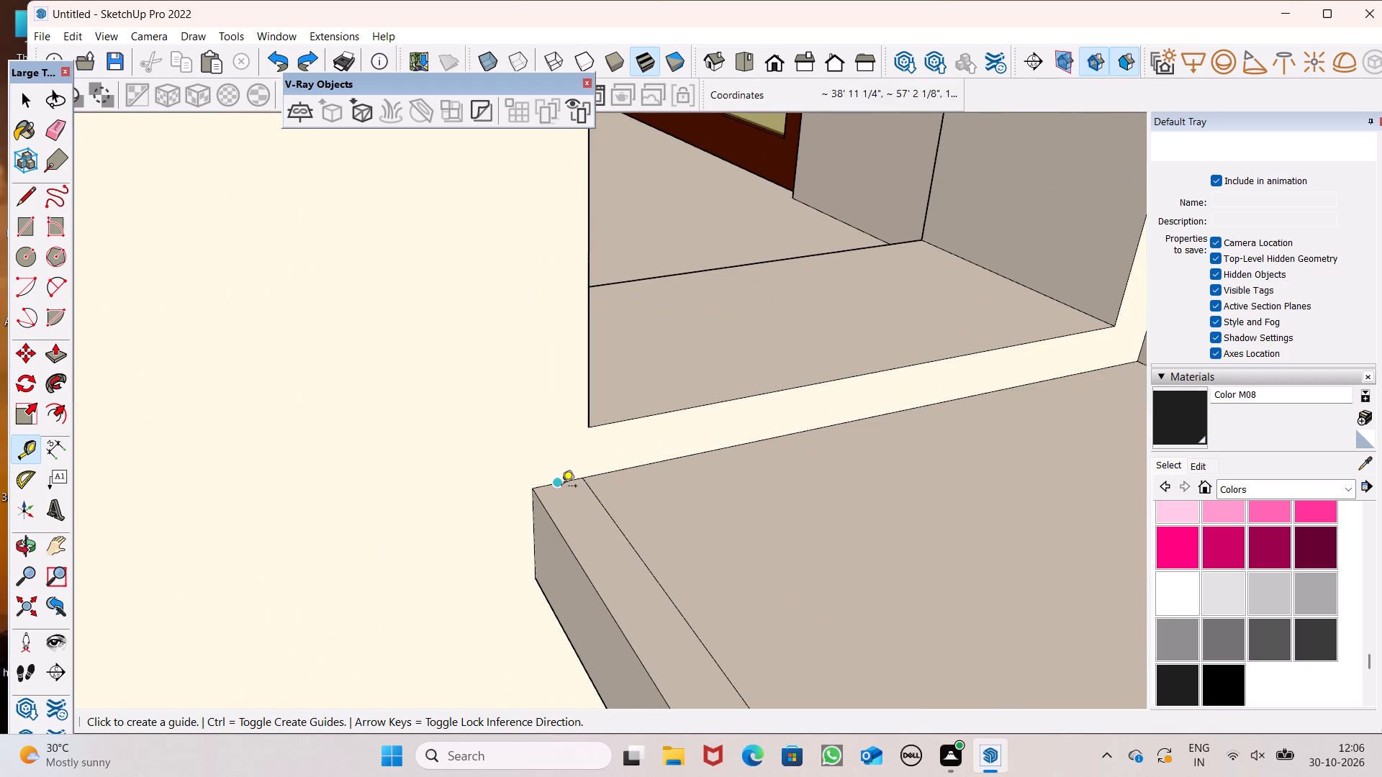
{"action": "left_click", "coordinate": [561, 487]}
{"action": "type", "text": "3'"}
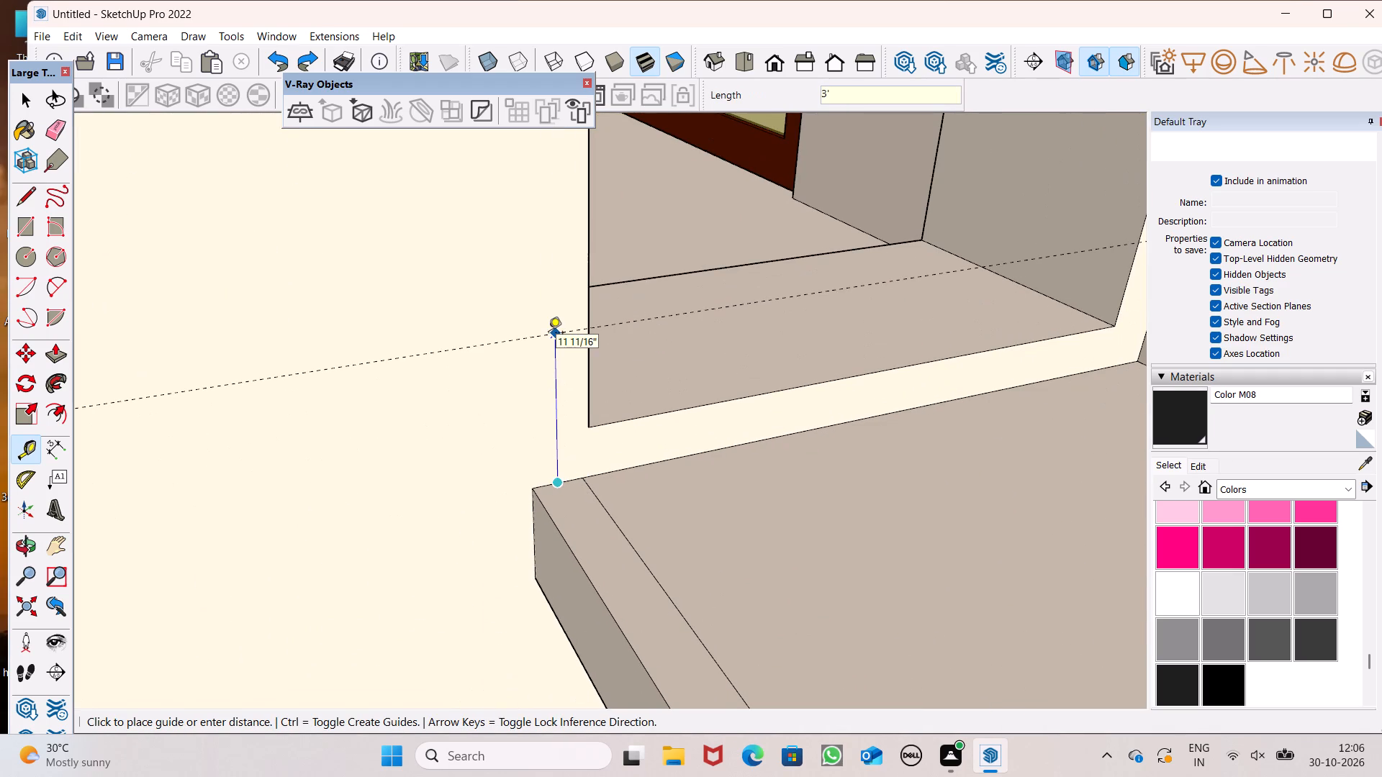
{"action": "key", "text": "Return"}
{"action": "scroll", "coordinate": [559, 378], "scroll_direction": "down", "scroll_amount": 10}
{"action": "middle_click_drag", "start_coordinate": [571, 386], "coordinate": [579, 312]}
{"action": "scroll", "coordinate": [578, 337], "scroll_direction": "up", "scroll_amount": 2}
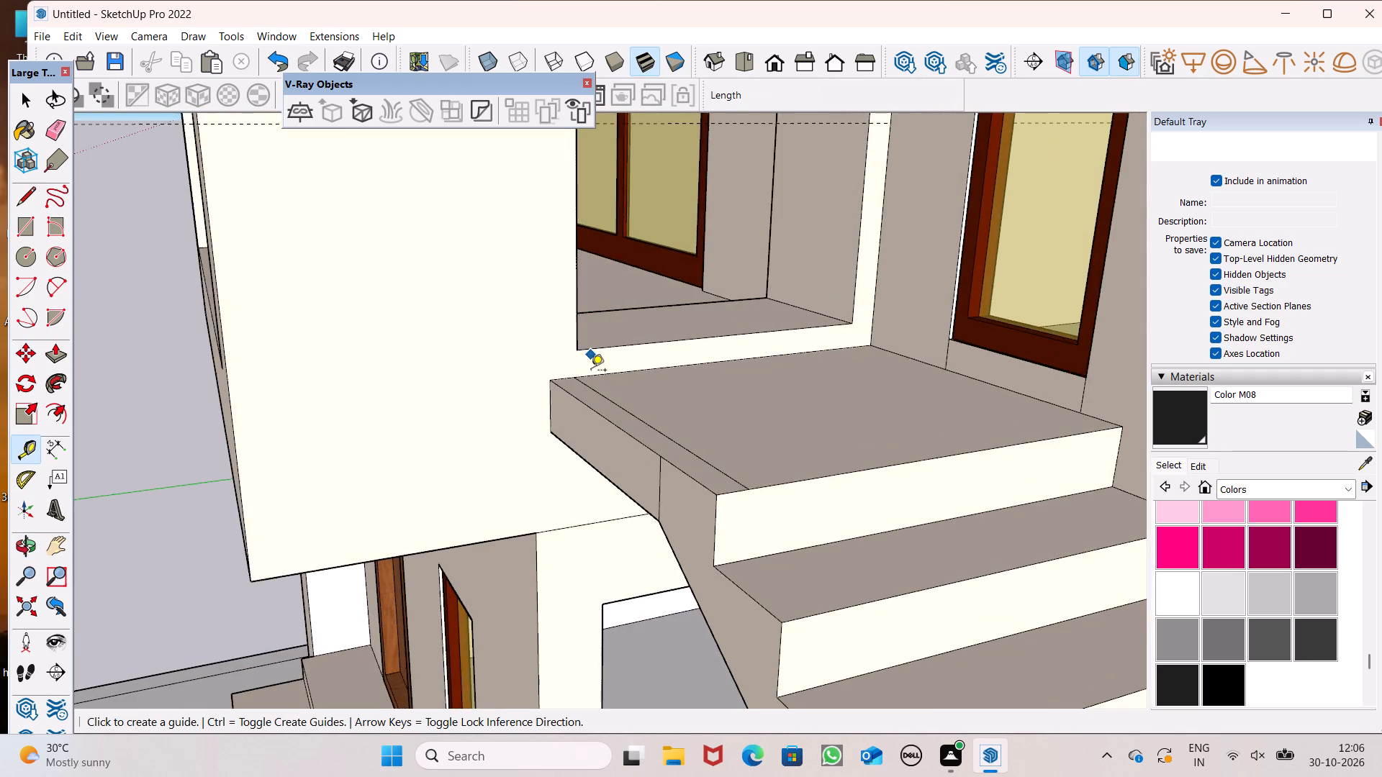
{"action": "scroll", "coordinate": [591, 371], "scroll_direction": "down", "scroll_amount": 4}
{"action": "scroll", "coordinate": [470, 323], "scroll_direction": "down", "scroll_amount": 5}
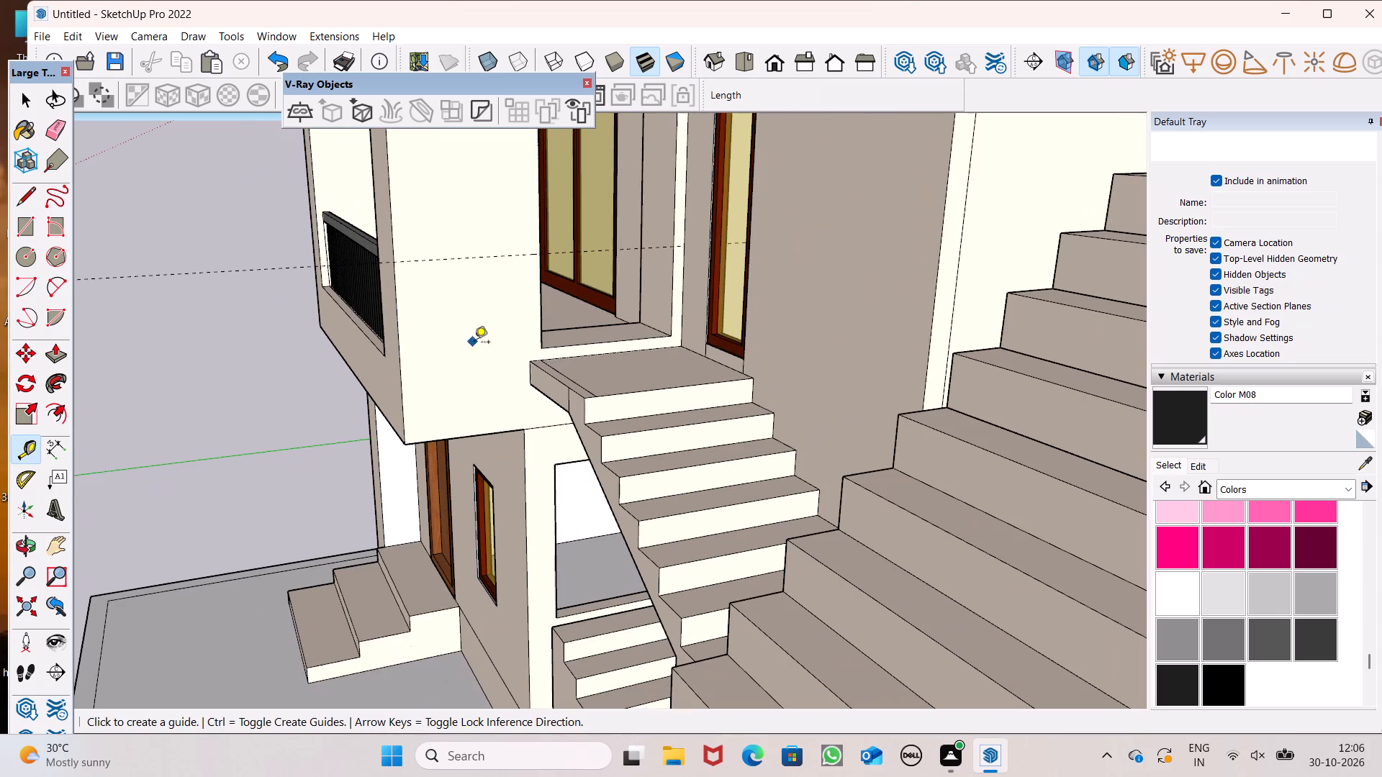
Draw a narrow 3' high outline on the wall, from the landing's outer corner across the guide and down to its inner line.
{"action": "left_click", "coordinate": [25, 193]}
{"action": "scroll", "coordinate": [319, 225], "scroll_direction": "up", "scroll_amount": 2}
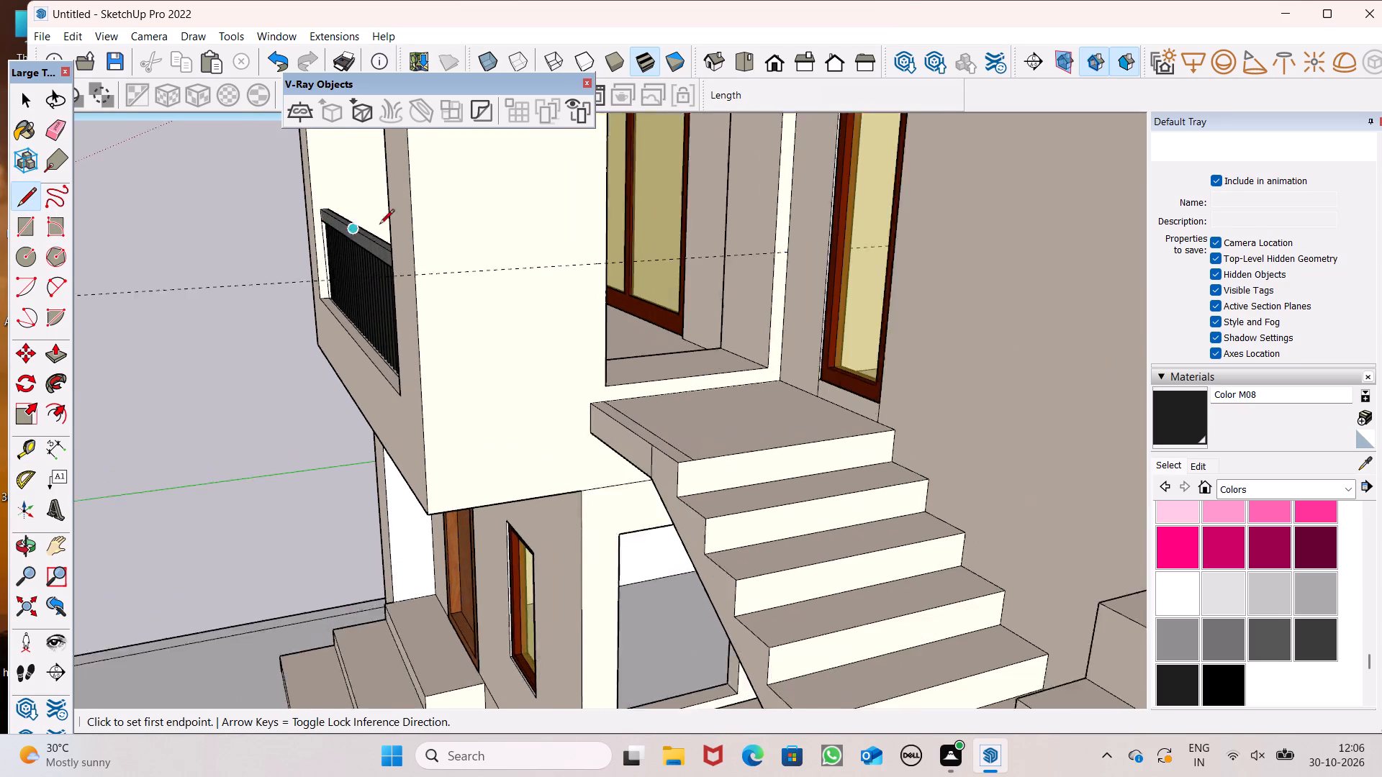
{"action": "scroll", "coordinate": [379, 225], "scroll_direction": "up", "scroll_amount": 2}
{"action": "left_click_drag", "start_coordinate": [620, 428], "coordinate": [614, 416]}
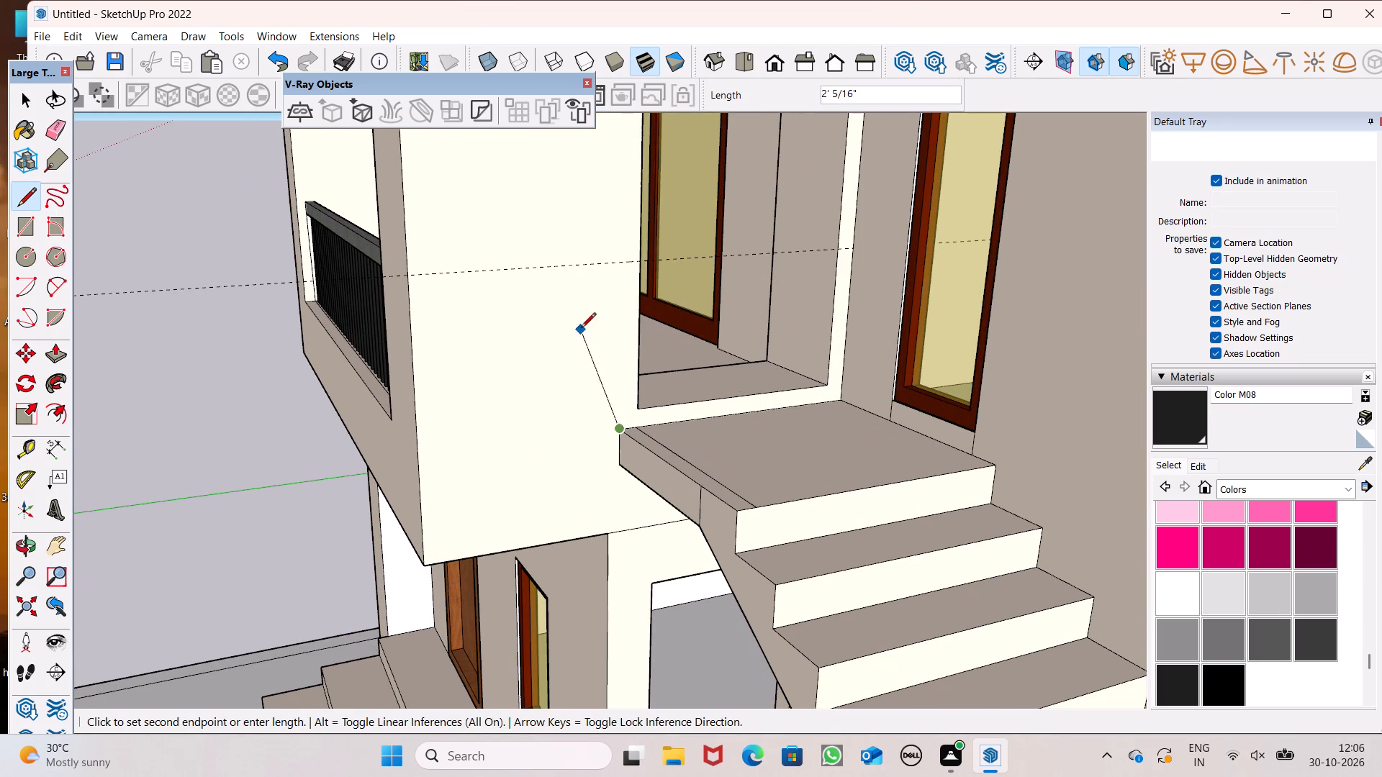
{"action": "left_click", "coordinate": [615, 266]}
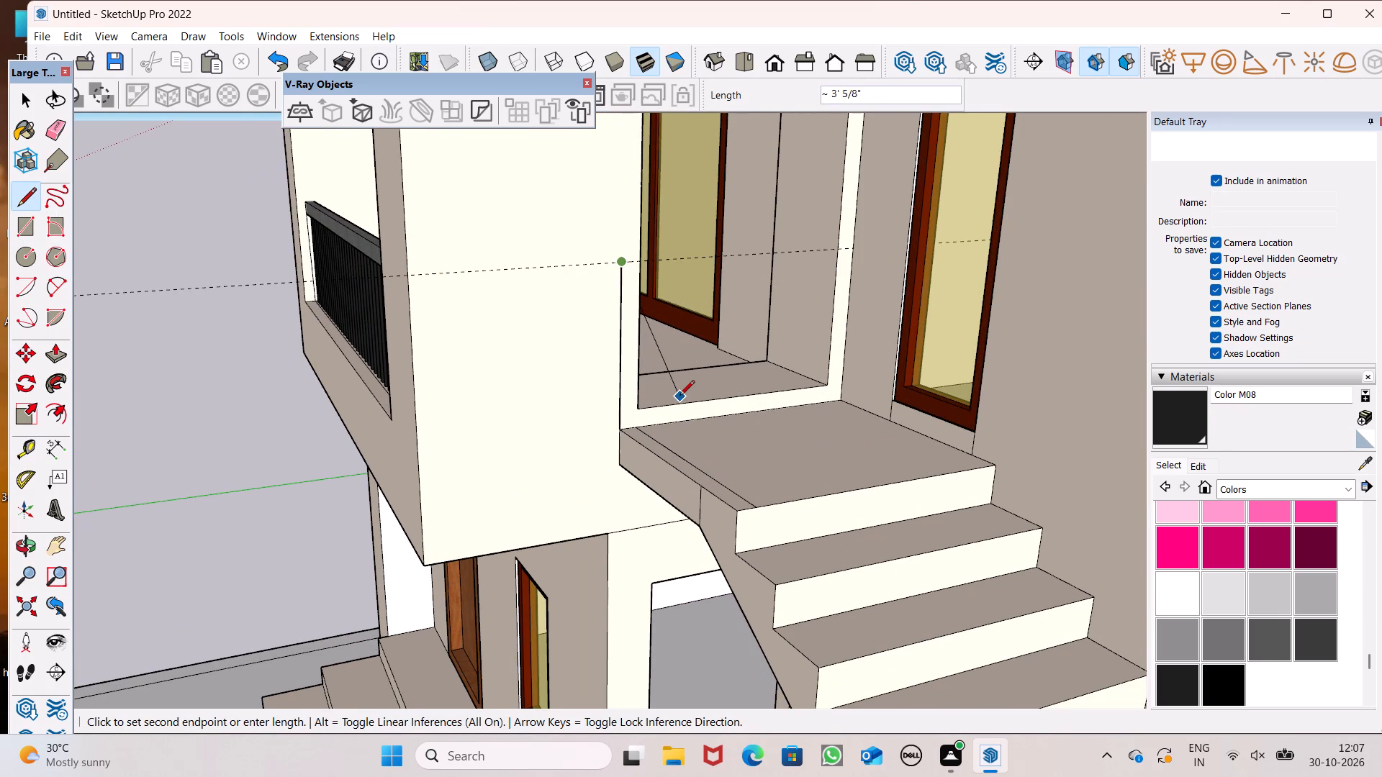
{"action": "scroll", "coordinate": [688, 353], "scroll_direction": "up", "scroll_amount": 4}
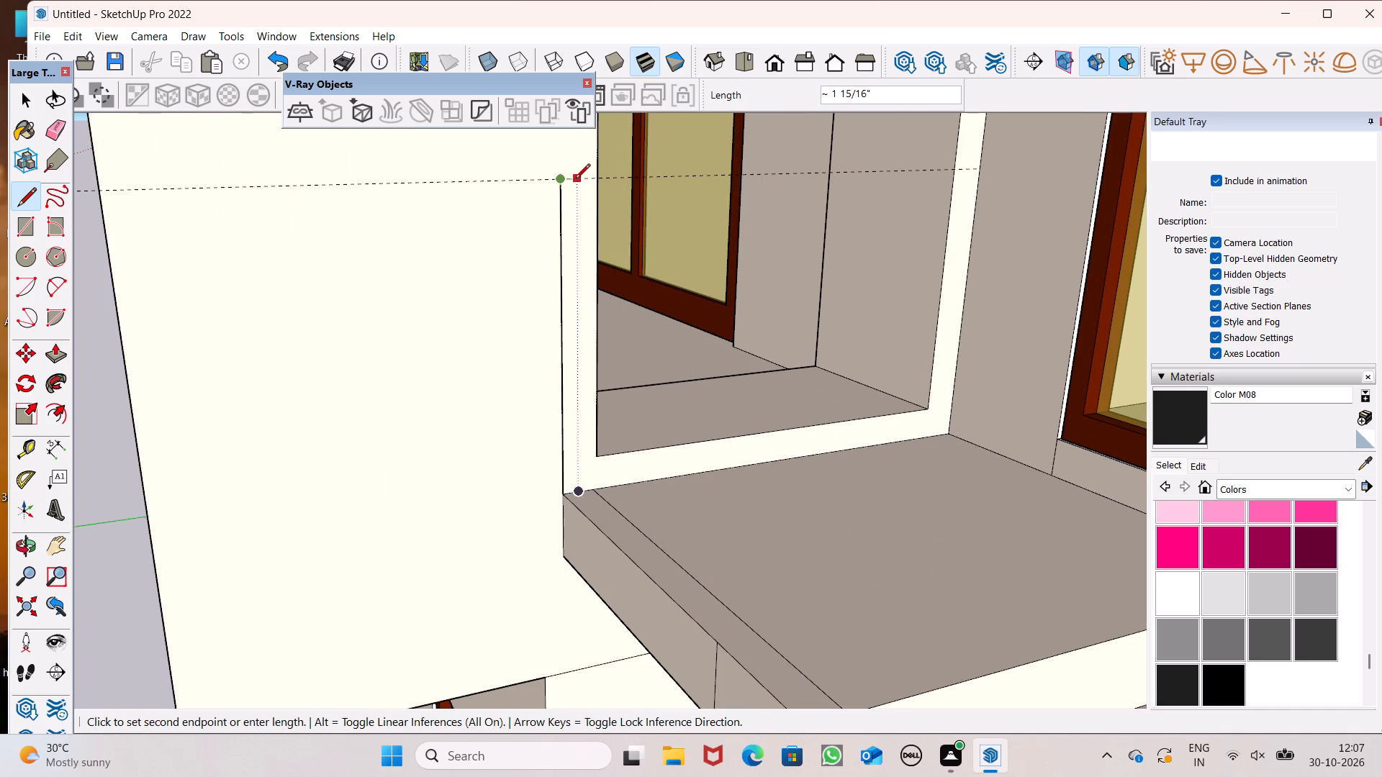
{"action": "left_click", "coordinate": [585, 176]}
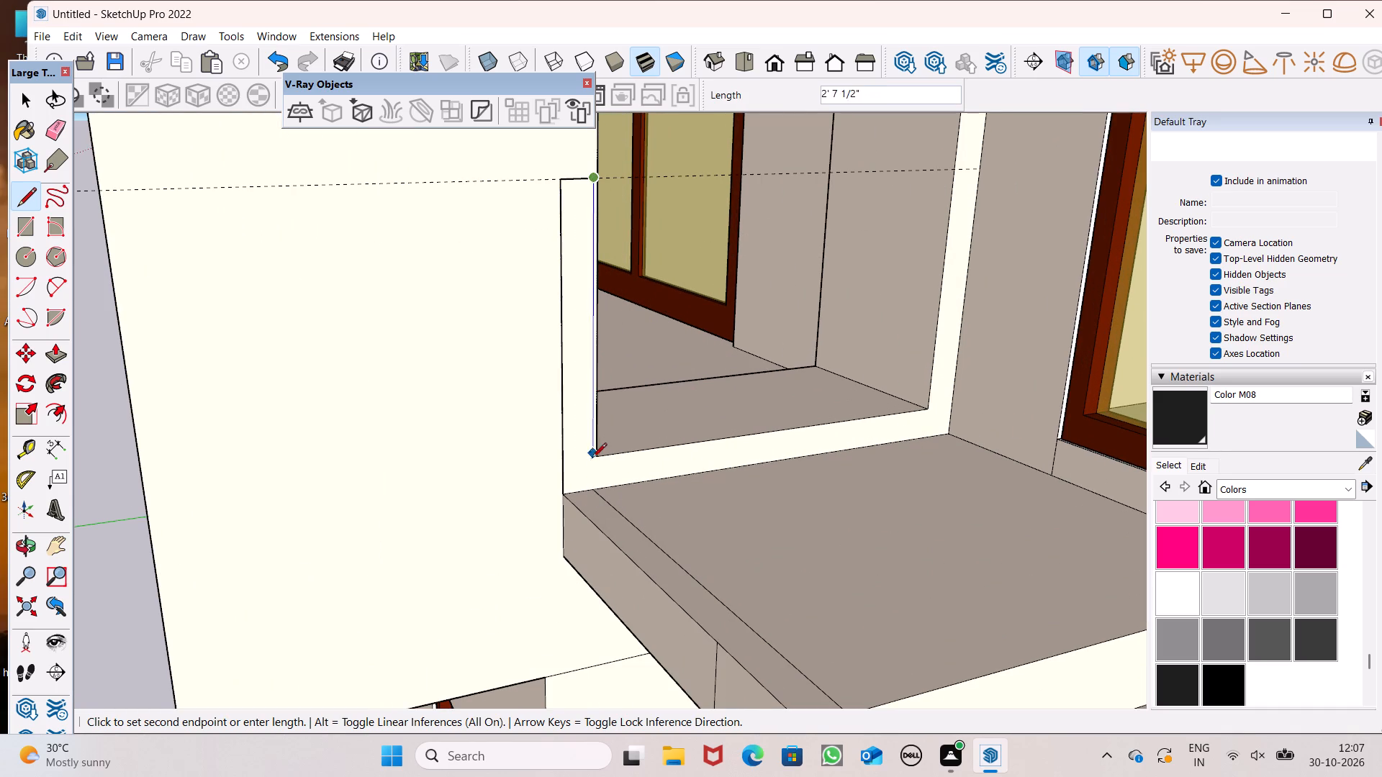
{"action": "left_click", "coordinate": [599, 488]}
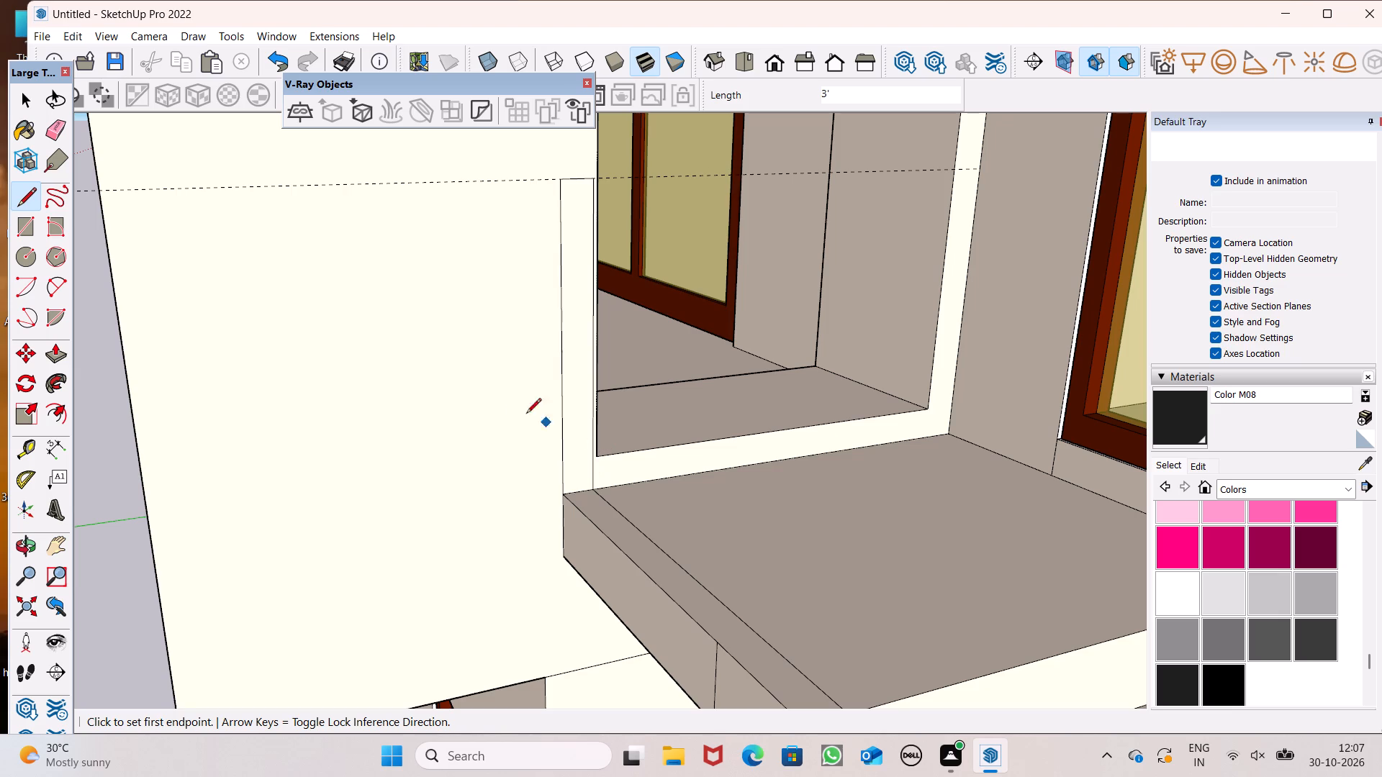
{"action": "scroll", "coordinate": [510, 409], "scroll_direction": "down", "scroll_amount": 6}
{"action": "key", "text": "space"}
Erase the horizontal guide crossing the wall above the landing.
{"action": "scroll", "coordinate": [242, 237], "scroll_direction": "down", "scroll_amount": 5}
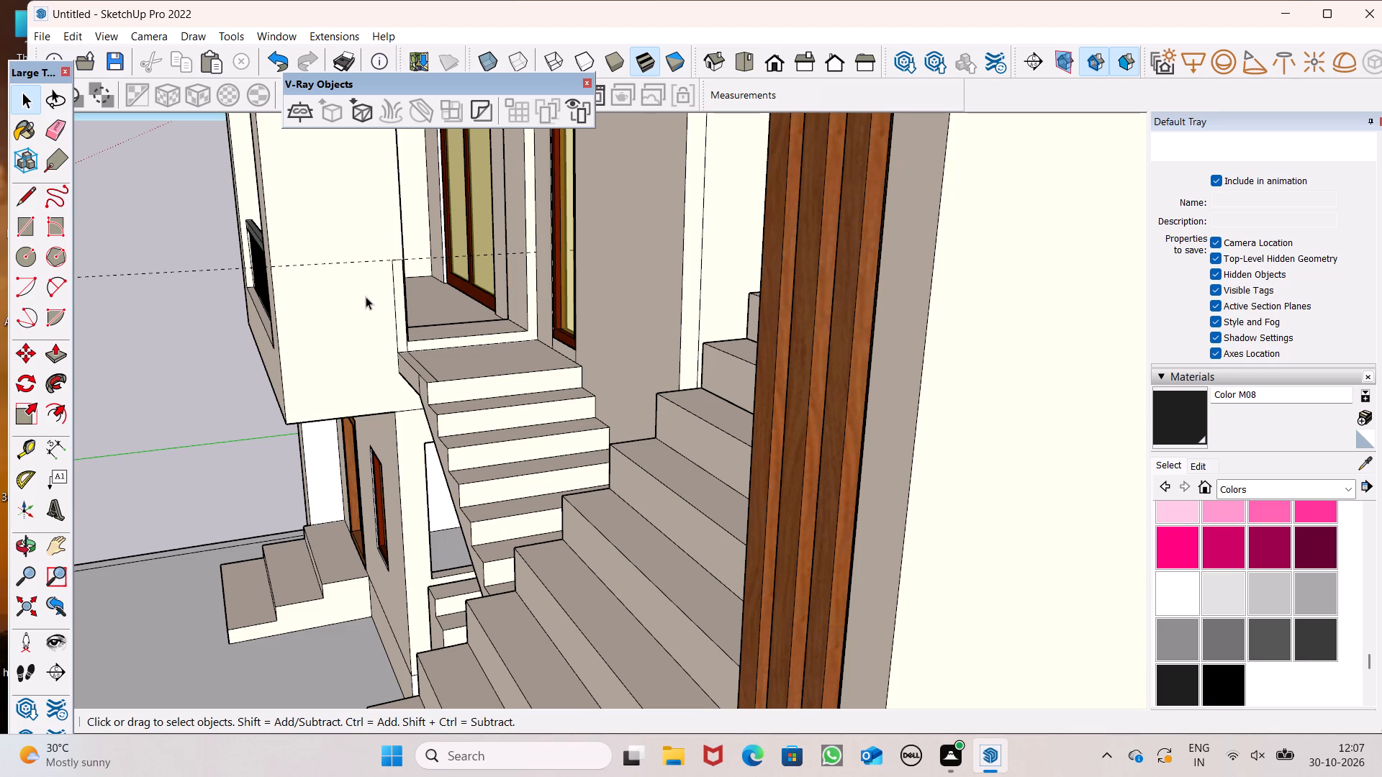
{"action": "middle_click_drag", "start_coordinate": [446, 242], "coordinate": [472, 249]}
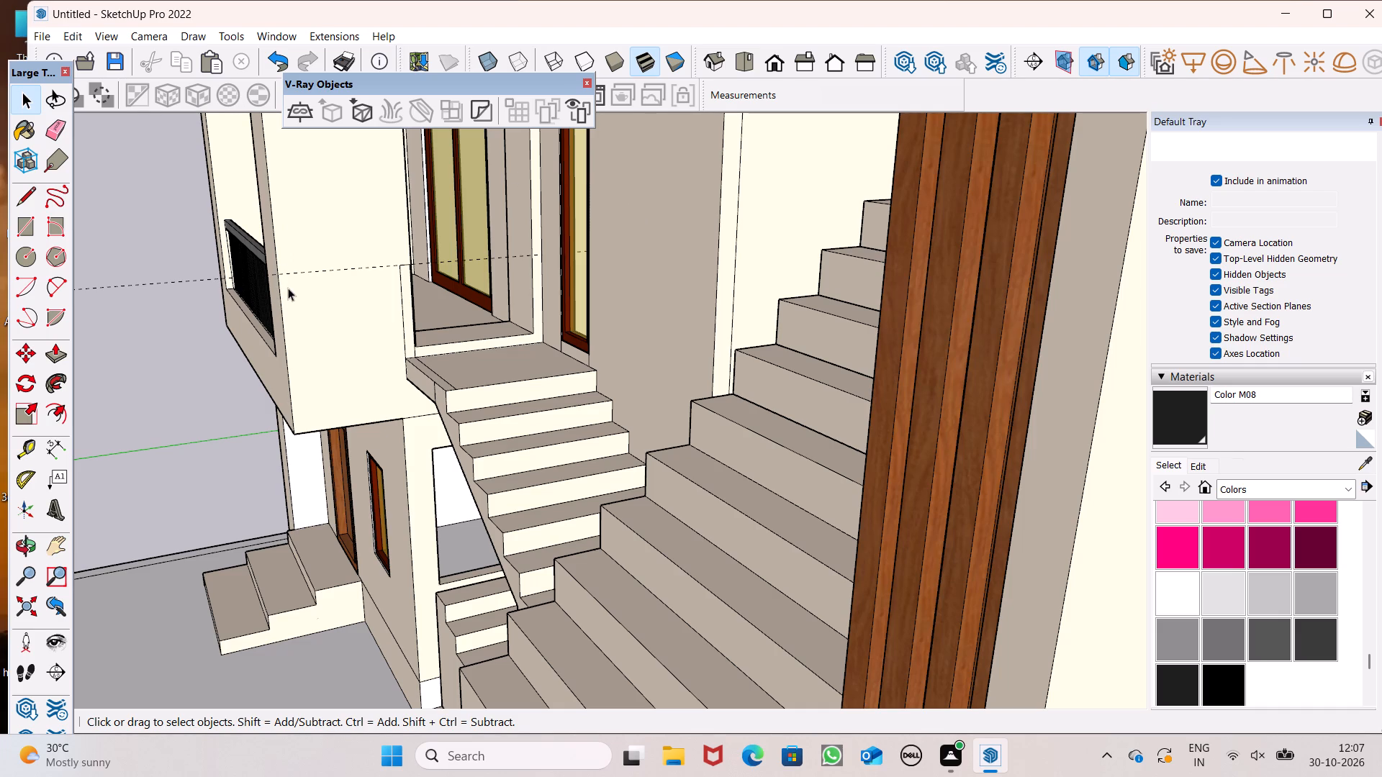
{"action": "scroll", "coordinate": [283, 268], "scroll_direction": "down", "scroll_amount": 2}
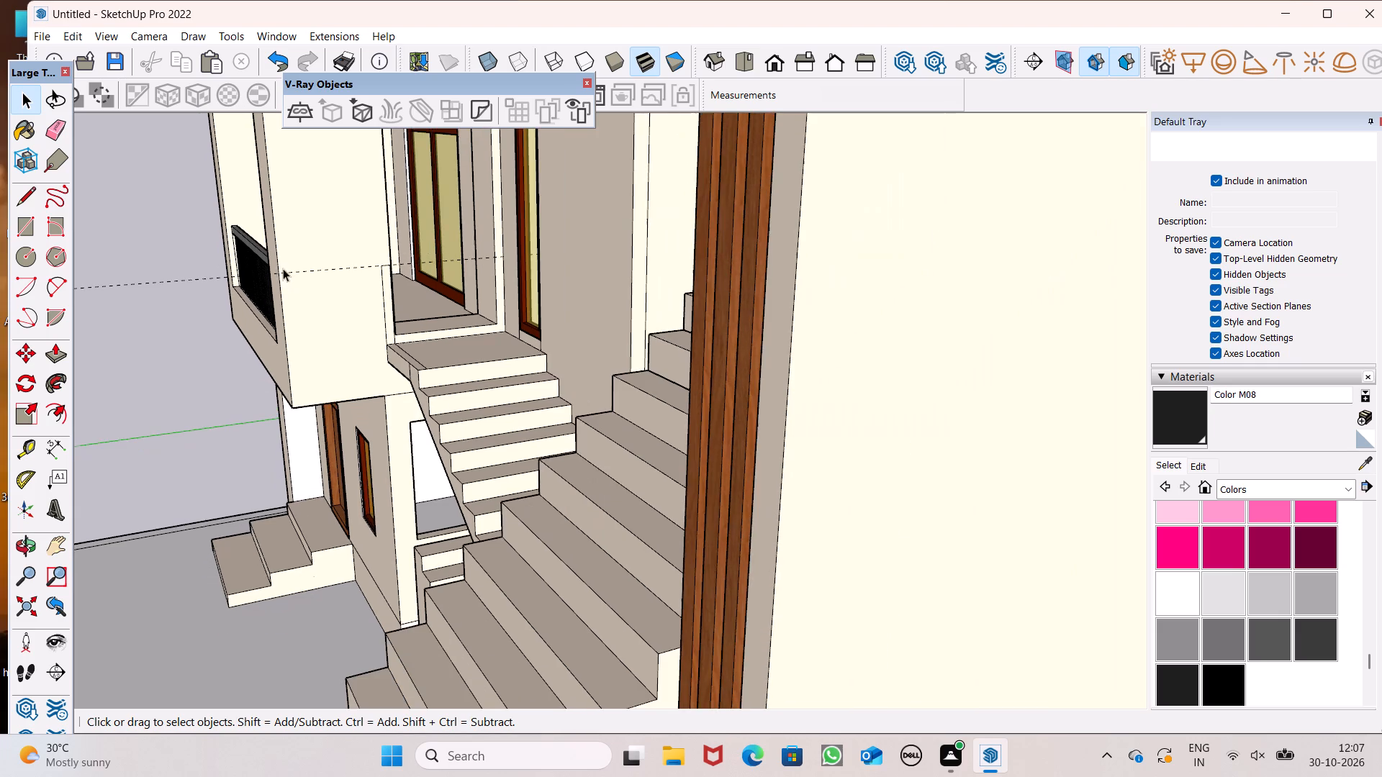
{"action": "scroll", "coordinate": [302, 242], "scroll_direction": "up", "scroll_amount": 2}
{"action": "left_click", "coordinate": [59, 138]}
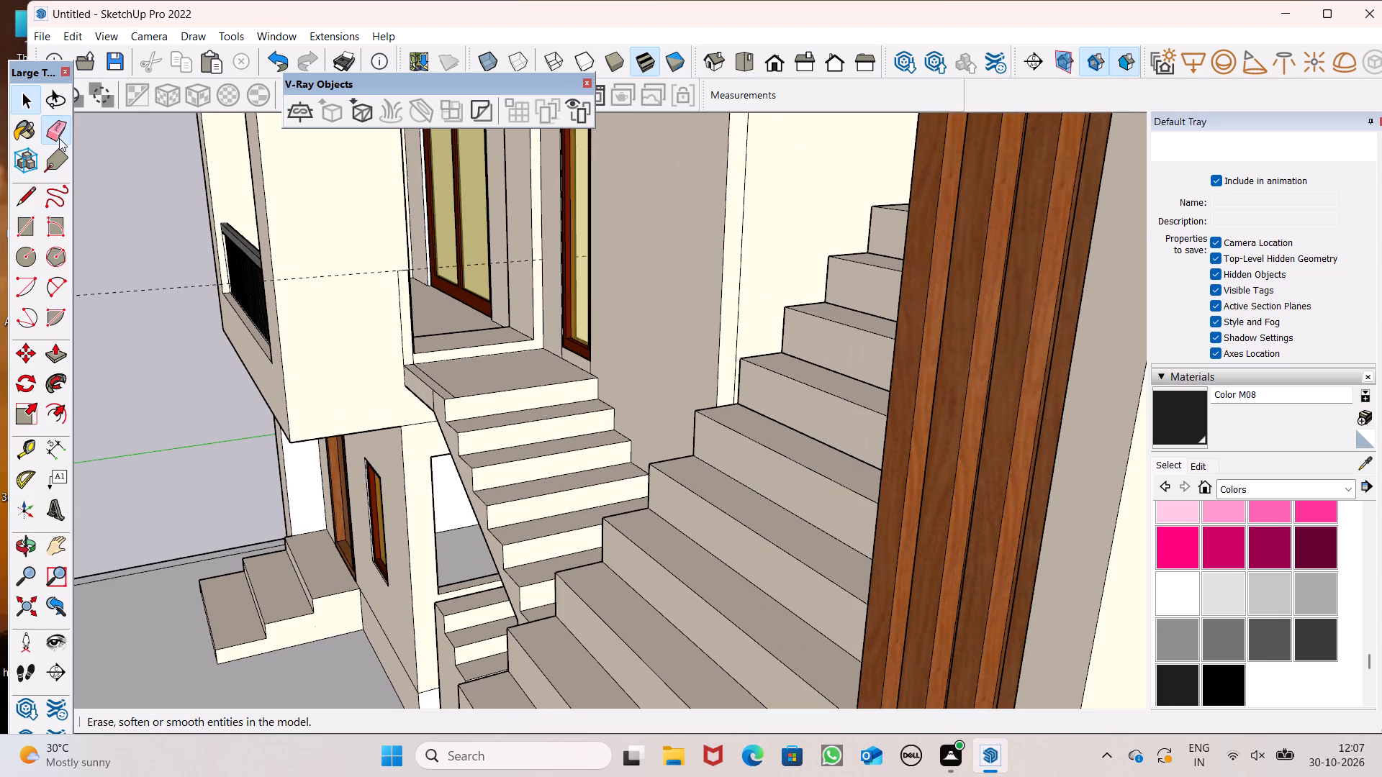
{"action": "left_click_drag", "start_coordinate": [151, 267], "coordinate": [161, 298]}
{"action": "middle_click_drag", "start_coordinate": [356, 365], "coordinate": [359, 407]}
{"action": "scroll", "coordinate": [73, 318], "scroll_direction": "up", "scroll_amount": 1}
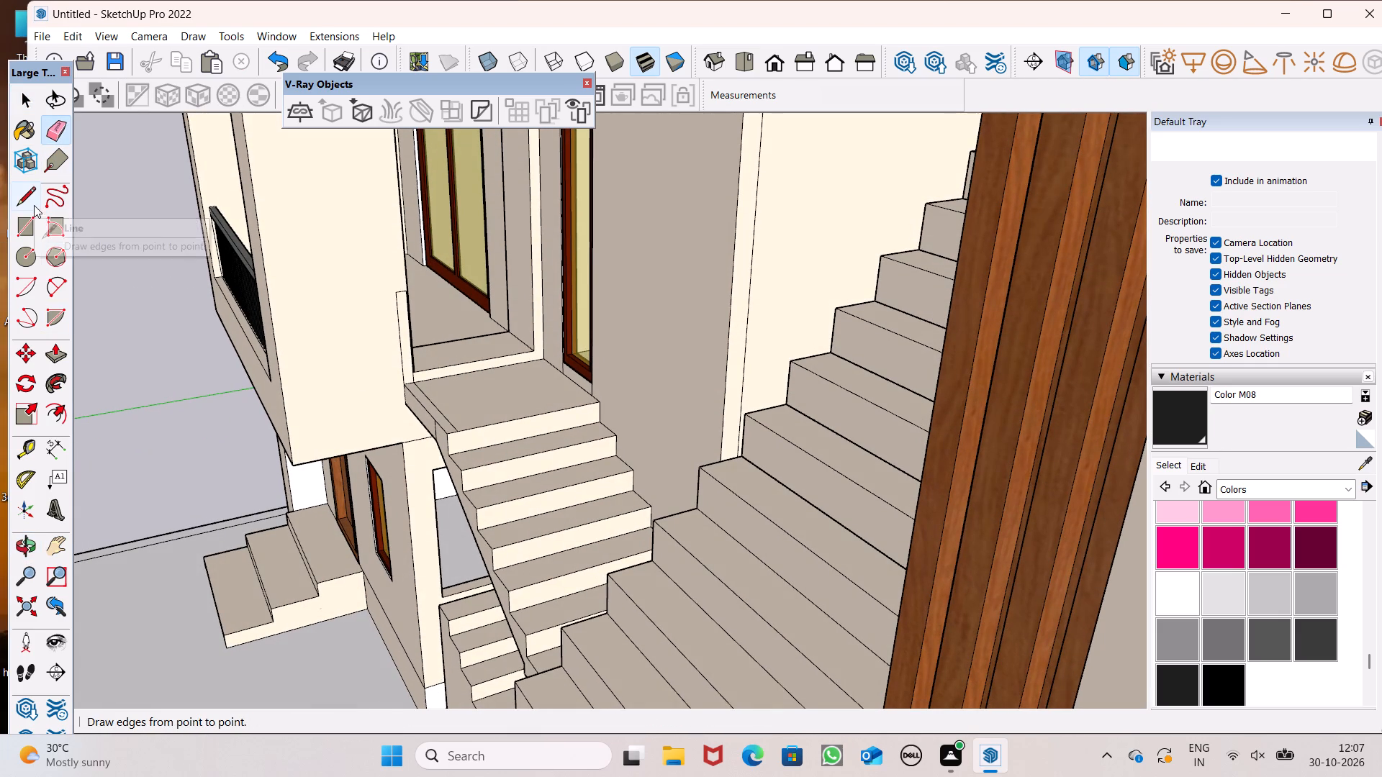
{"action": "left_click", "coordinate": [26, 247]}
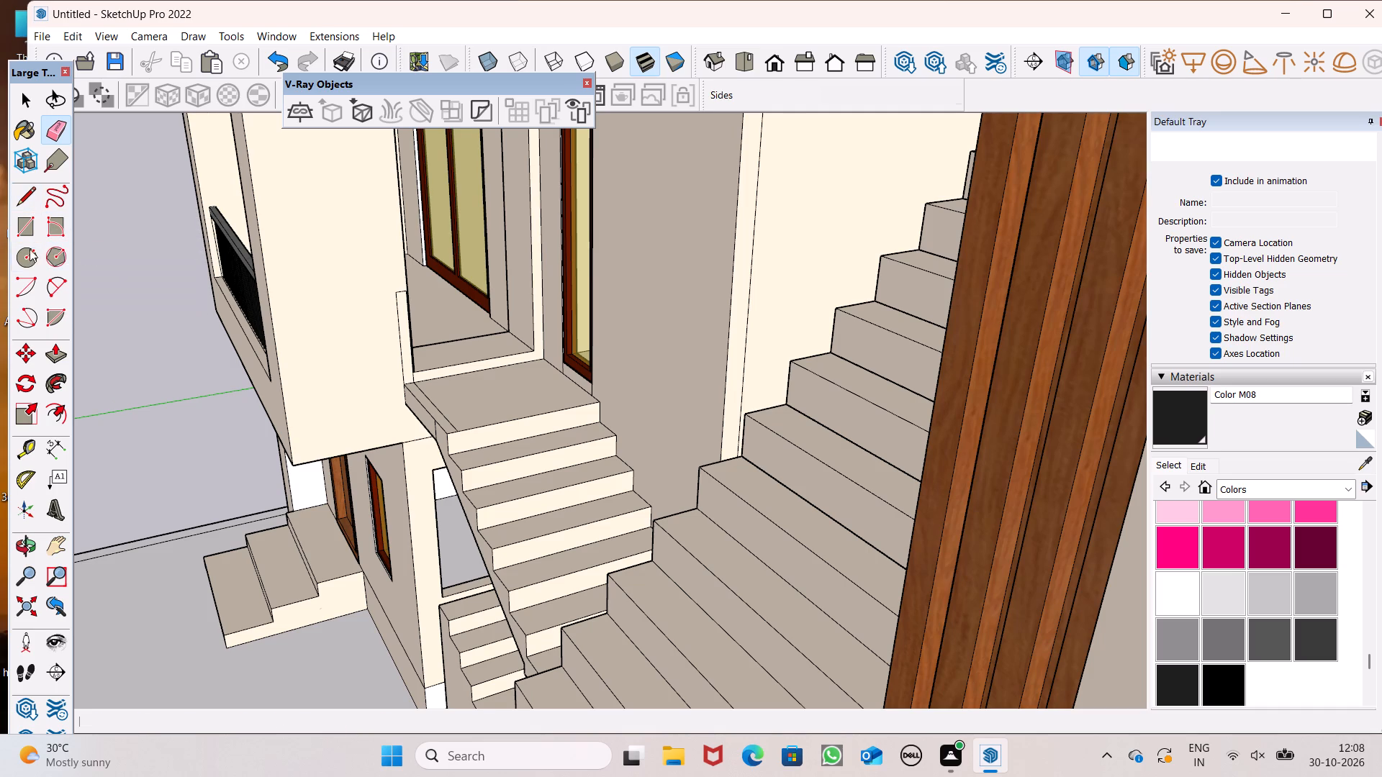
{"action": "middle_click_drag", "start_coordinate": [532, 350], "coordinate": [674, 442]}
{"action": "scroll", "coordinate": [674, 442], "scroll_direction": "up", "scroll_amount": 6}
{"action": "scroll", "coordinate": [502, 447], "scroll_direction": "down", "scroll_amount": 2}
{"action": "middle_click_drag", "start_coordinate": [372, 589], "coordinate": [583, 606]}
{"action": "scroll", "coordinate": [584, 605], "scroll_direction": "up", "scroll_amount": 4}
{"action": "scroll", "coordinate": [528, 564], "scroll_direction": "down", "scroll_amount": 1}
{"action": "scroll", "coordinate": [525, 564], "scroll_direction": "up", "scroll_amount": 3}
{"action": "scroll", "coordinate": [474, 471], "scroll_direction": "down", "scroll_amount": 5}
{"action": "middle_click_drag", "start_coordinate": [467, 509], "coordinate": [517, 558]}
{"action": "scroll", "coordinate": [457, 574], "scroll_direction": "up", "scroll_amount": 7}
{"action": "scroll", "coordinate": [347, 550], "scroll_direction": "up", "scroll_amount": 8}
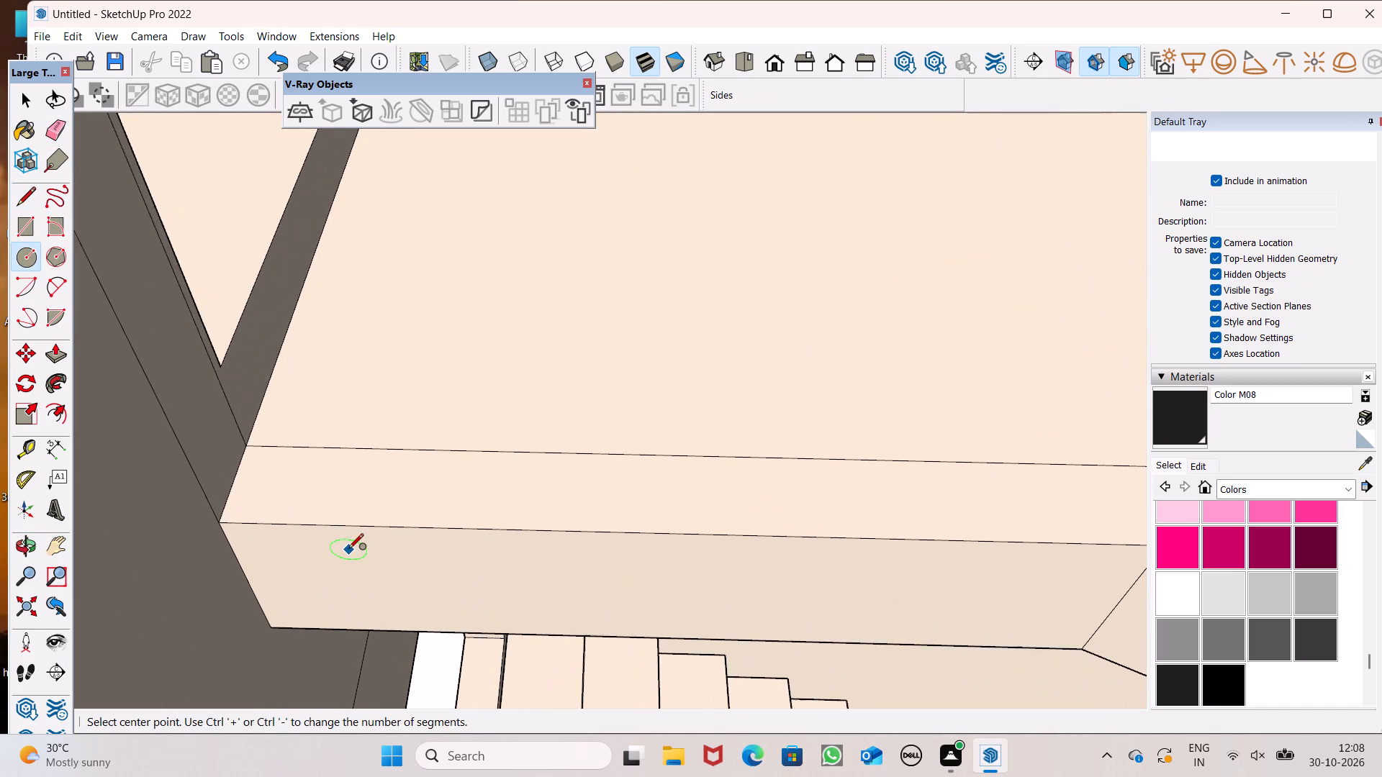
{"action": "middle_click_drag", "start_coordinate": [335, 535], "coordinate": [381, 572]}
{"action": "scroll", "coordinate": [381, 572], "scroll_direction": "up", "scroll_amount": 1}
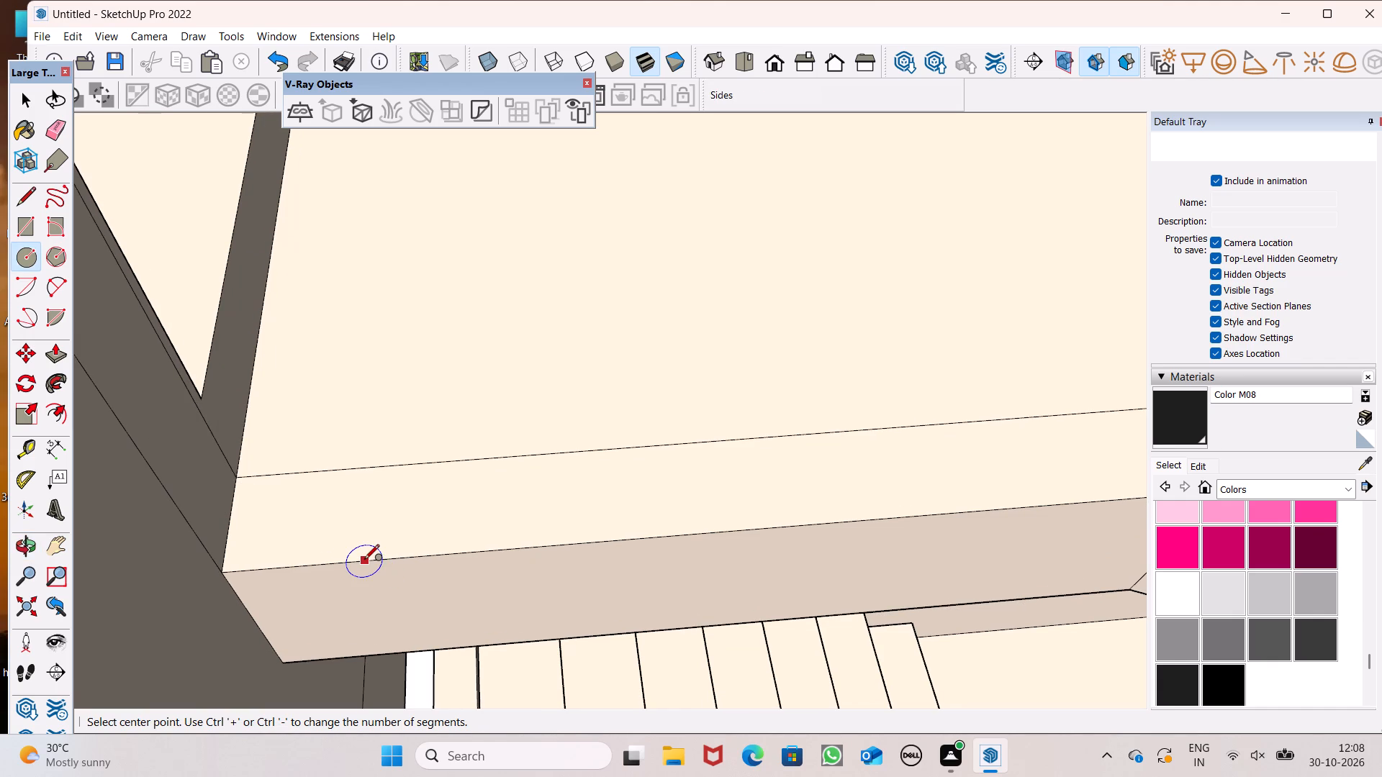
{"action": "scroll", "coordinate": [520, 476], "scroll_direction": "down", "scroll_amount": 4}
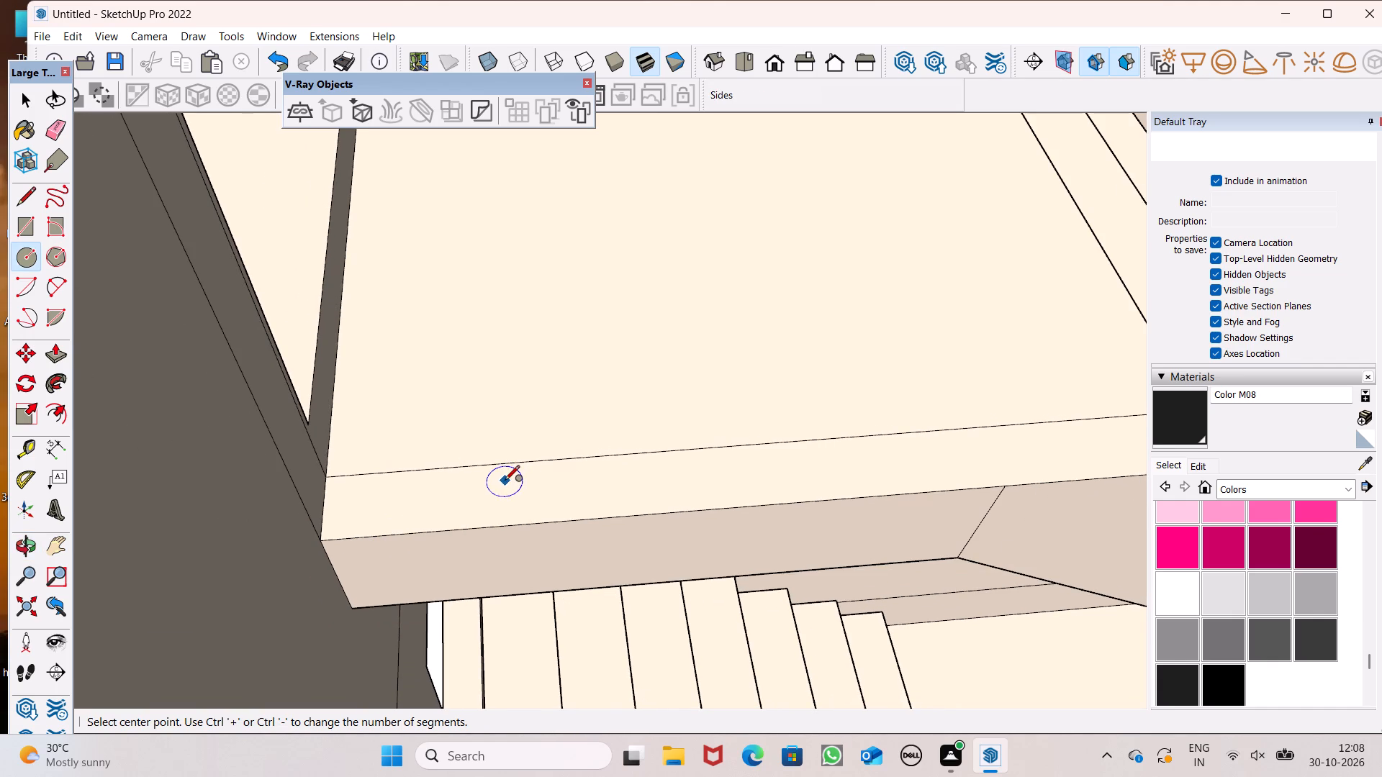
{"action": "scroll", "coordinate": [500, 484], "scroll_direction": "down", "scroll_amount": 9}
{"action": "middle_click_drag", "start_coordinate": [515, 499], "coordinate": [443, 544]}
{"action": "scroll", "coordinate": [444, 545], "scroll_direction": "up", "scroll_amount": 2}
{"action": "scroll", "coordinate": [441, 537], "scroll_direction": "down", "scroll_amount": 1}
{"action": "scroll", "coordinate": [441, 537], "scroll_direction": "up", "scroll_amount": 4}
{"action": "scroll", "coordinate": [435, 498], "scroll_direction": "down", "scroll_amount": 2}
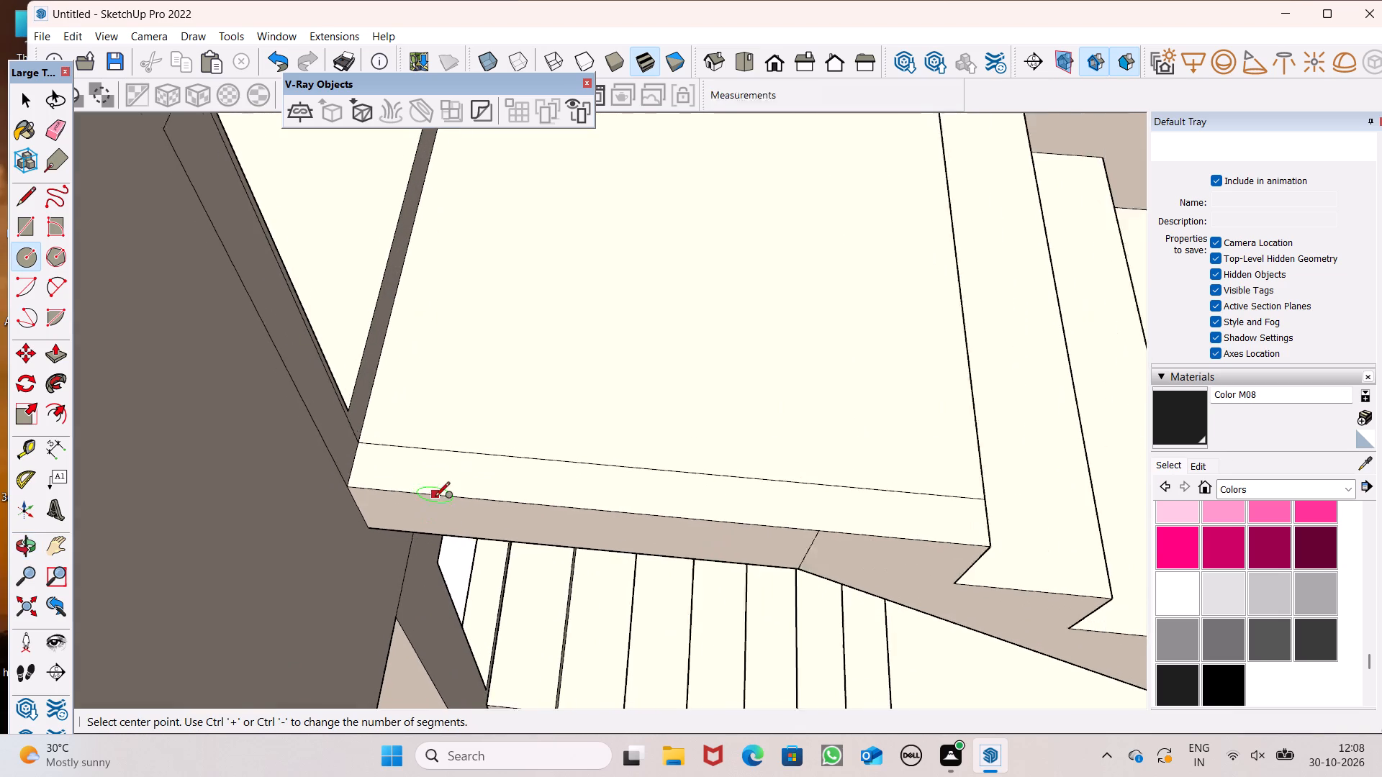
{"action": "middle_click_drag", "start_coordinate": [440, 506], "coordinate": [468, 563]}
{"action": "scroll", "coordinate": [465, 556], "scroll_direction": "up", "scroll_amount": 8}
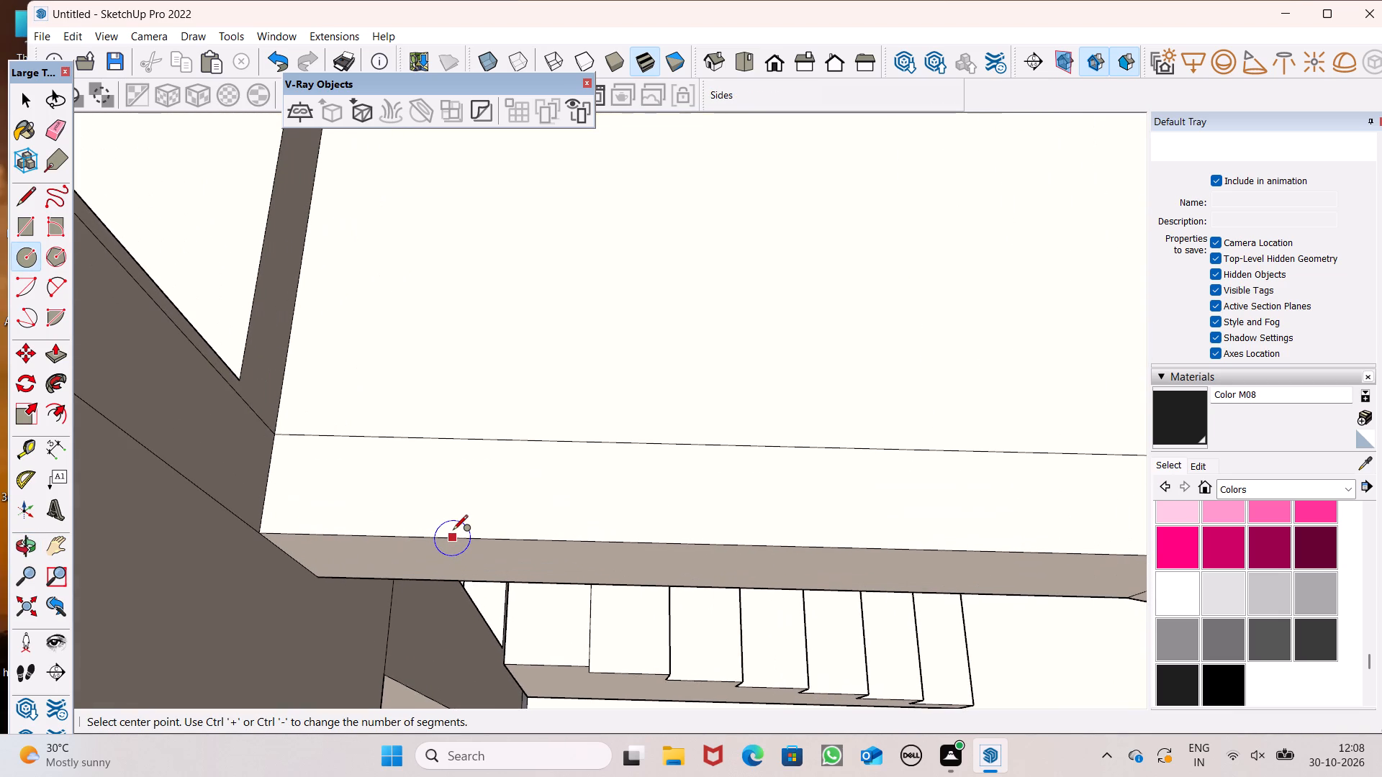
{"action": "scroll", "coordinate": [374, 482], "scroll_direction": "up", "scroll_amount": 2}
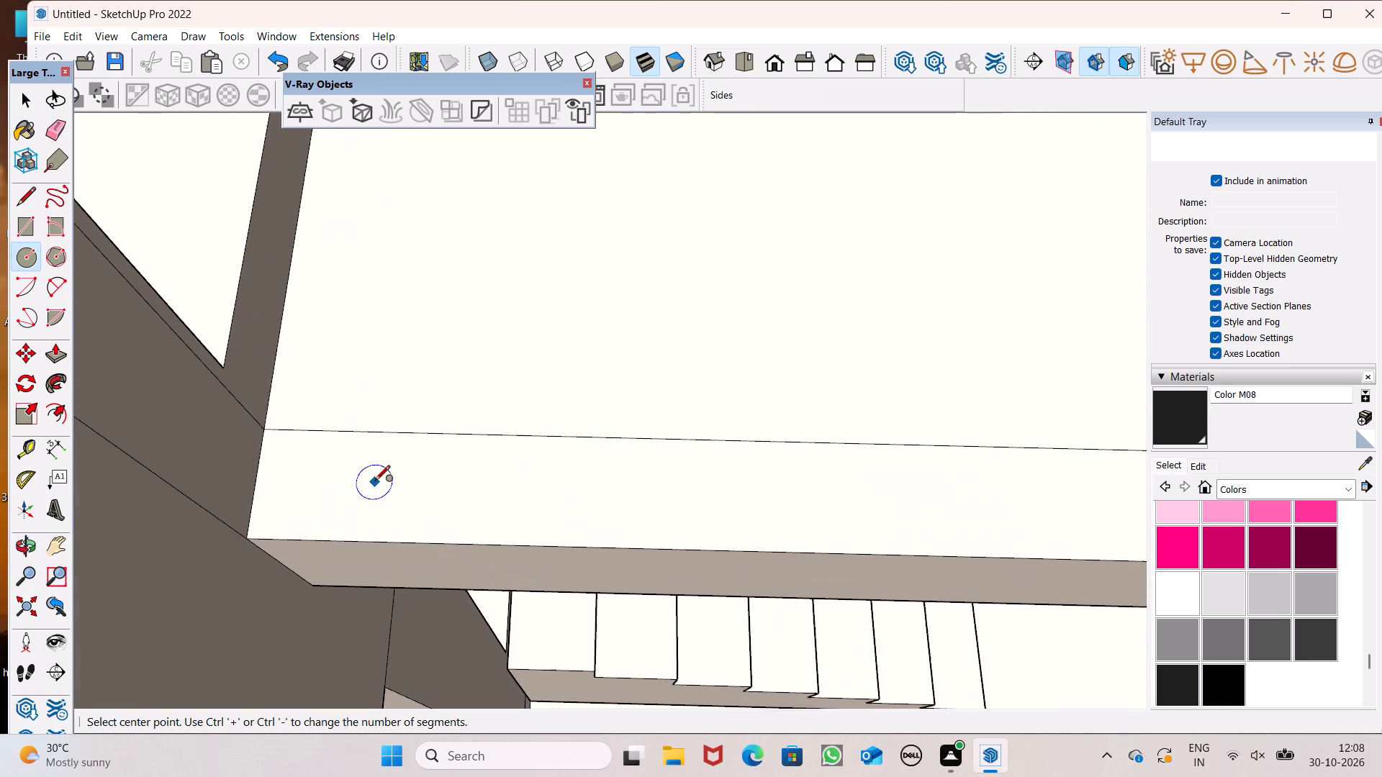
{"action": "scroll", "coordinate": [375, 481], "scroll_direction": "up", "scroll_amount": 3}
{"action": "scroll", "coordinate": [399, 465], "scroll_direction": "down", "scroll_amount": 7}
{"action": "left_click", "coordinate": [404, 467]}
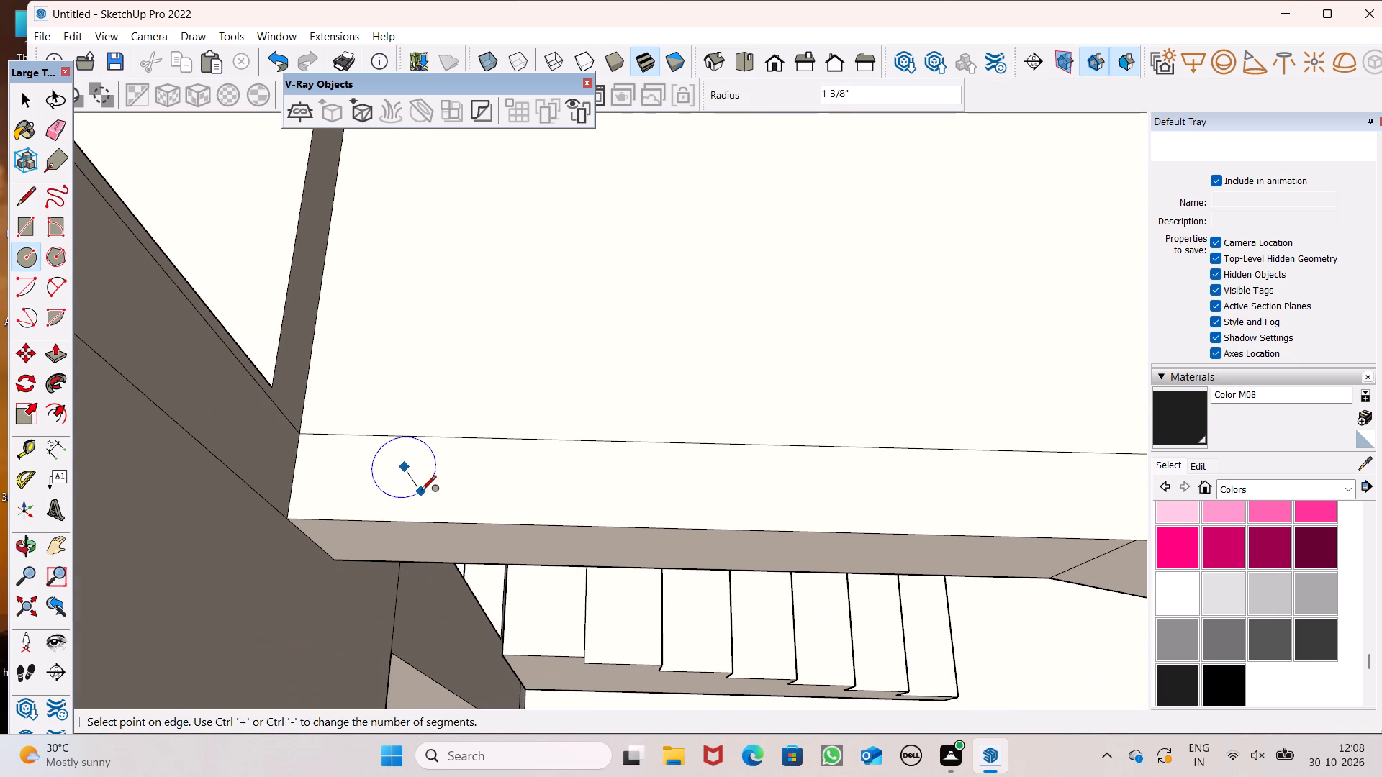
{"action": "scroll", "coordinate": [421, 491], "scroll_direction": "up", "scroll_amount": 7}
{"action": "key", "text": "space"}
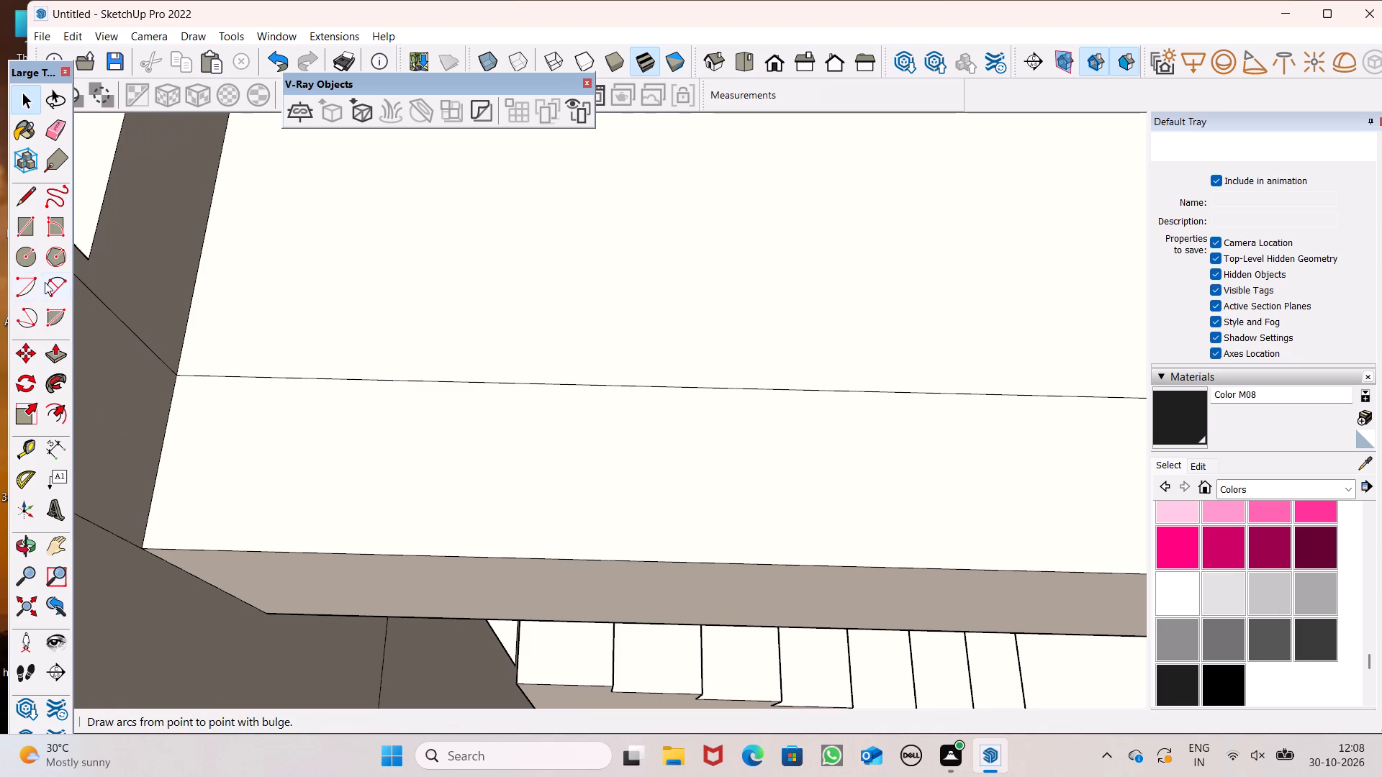
Draw a small circle on the narrow strip along the landing's open edge, near its wall end.
{"action": "left_click", "coordinate": [19, 255]}
{"action": "scroll", "coordinate": [158, 394], "scroll_direction": "down", "scroll_amount": 3}
{"action": "middle_click_drag", "start_coordinate": [256, 436], "coordinate": [261, 468]}
{"action": "scroll", "coordinate": [268, 466], "scroll_direction": "up", "scroll_amount": 6}
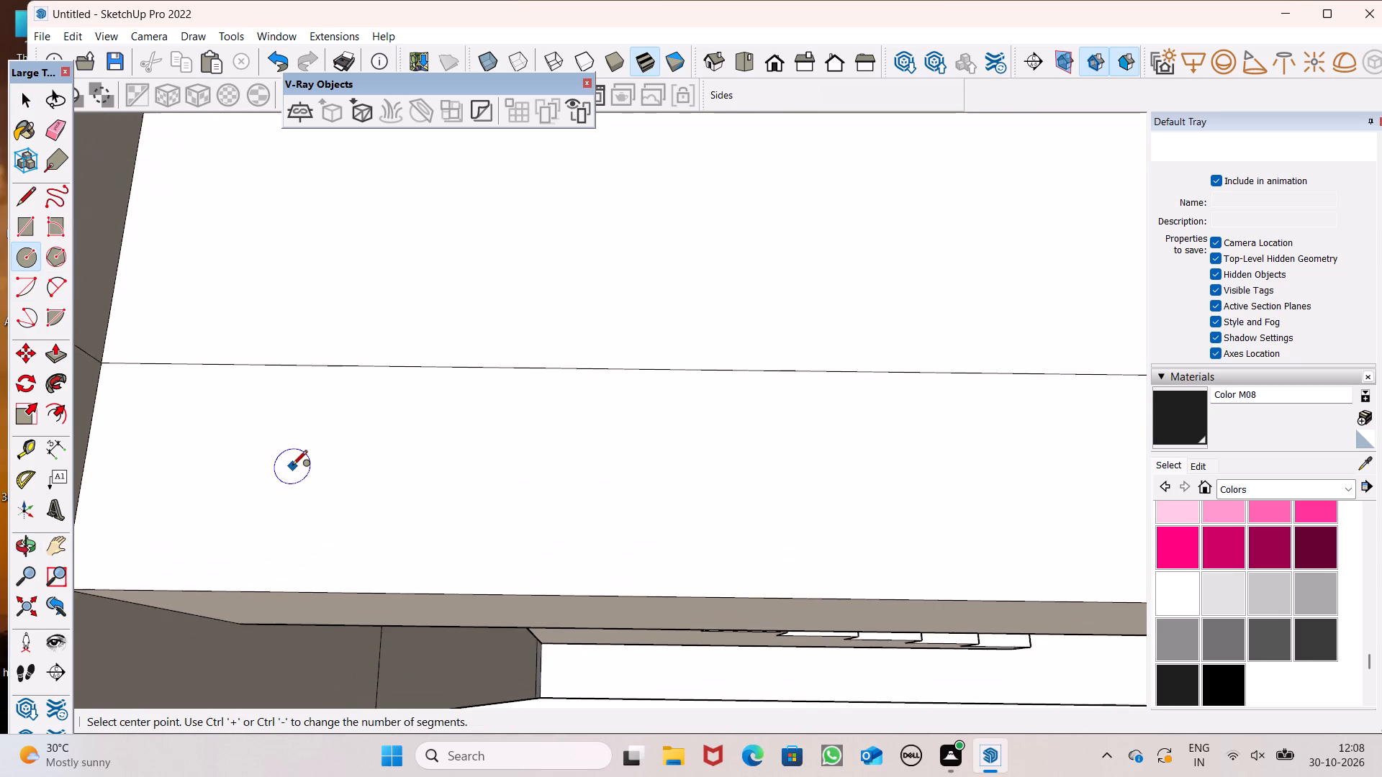
{"action": "left_click", "coordinate": [345, 463]}
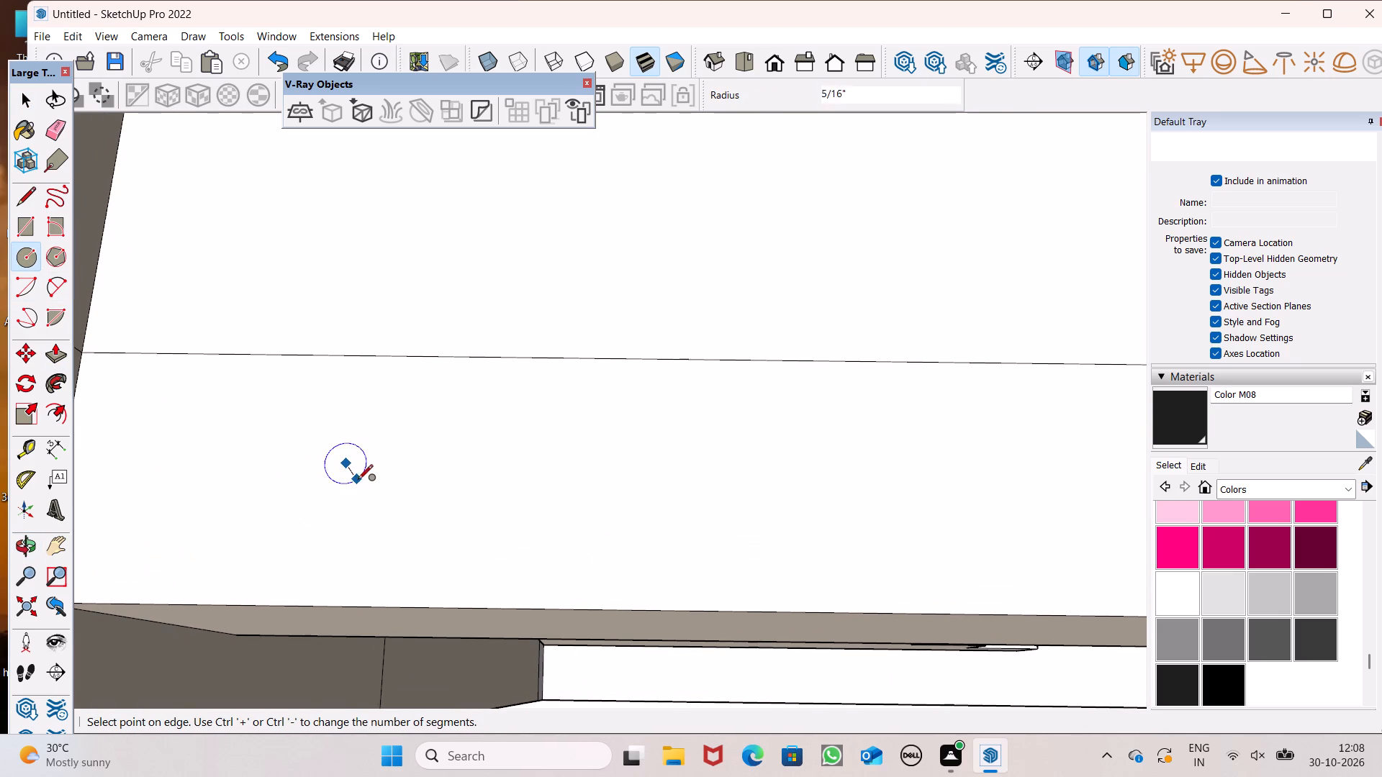
{"action": "left_click", "coordinate": [366, 503]}
{"action": "scroll", "coordinate": [186, 449], "scroll_direction": "down", "scroll_amount": 5}
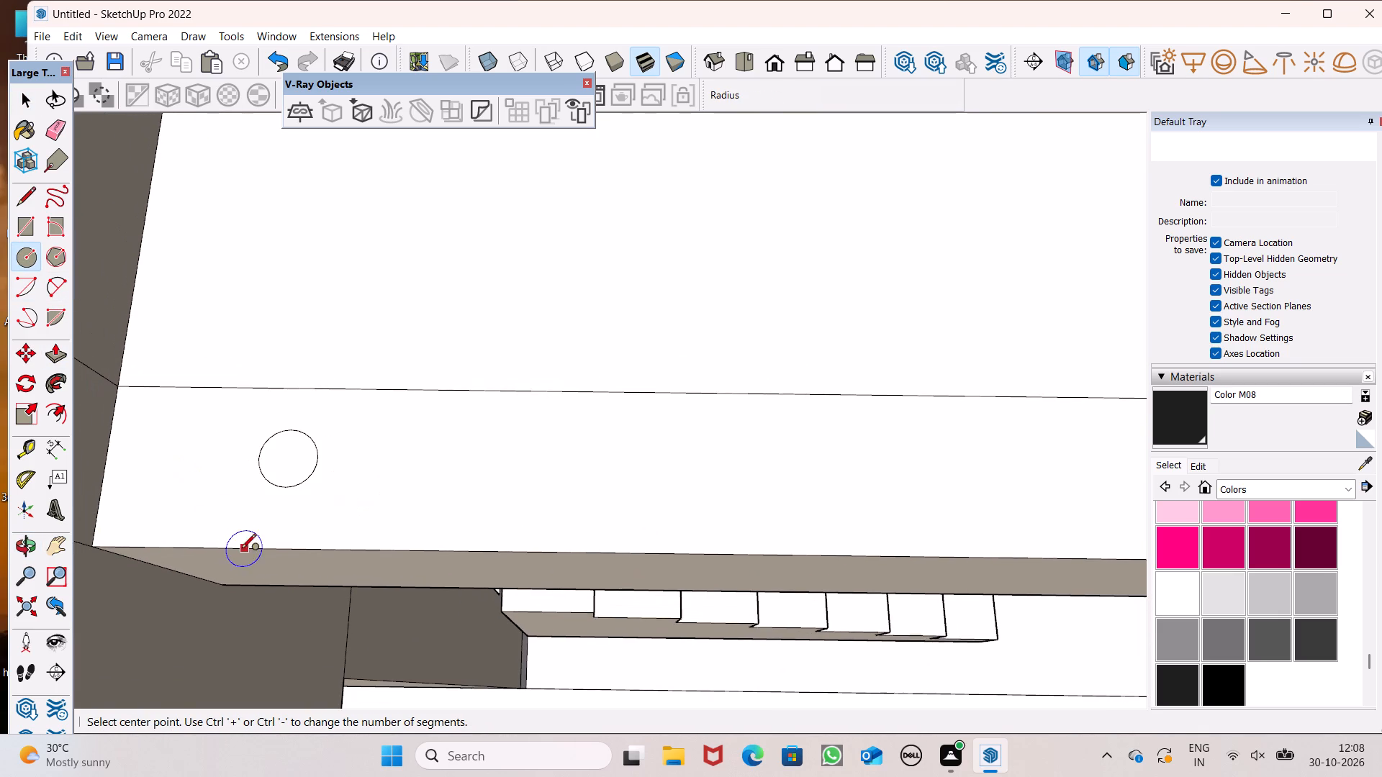
{"action": "scroll", "coordinate": [240, 579], "scroll_direction": "down", "scroll_amount": 7}
{"action": "middle_click_drag", "start_coordinate": [184, 565], "coordinate": [144, 501]}
{"action": "key", "text": "space"}
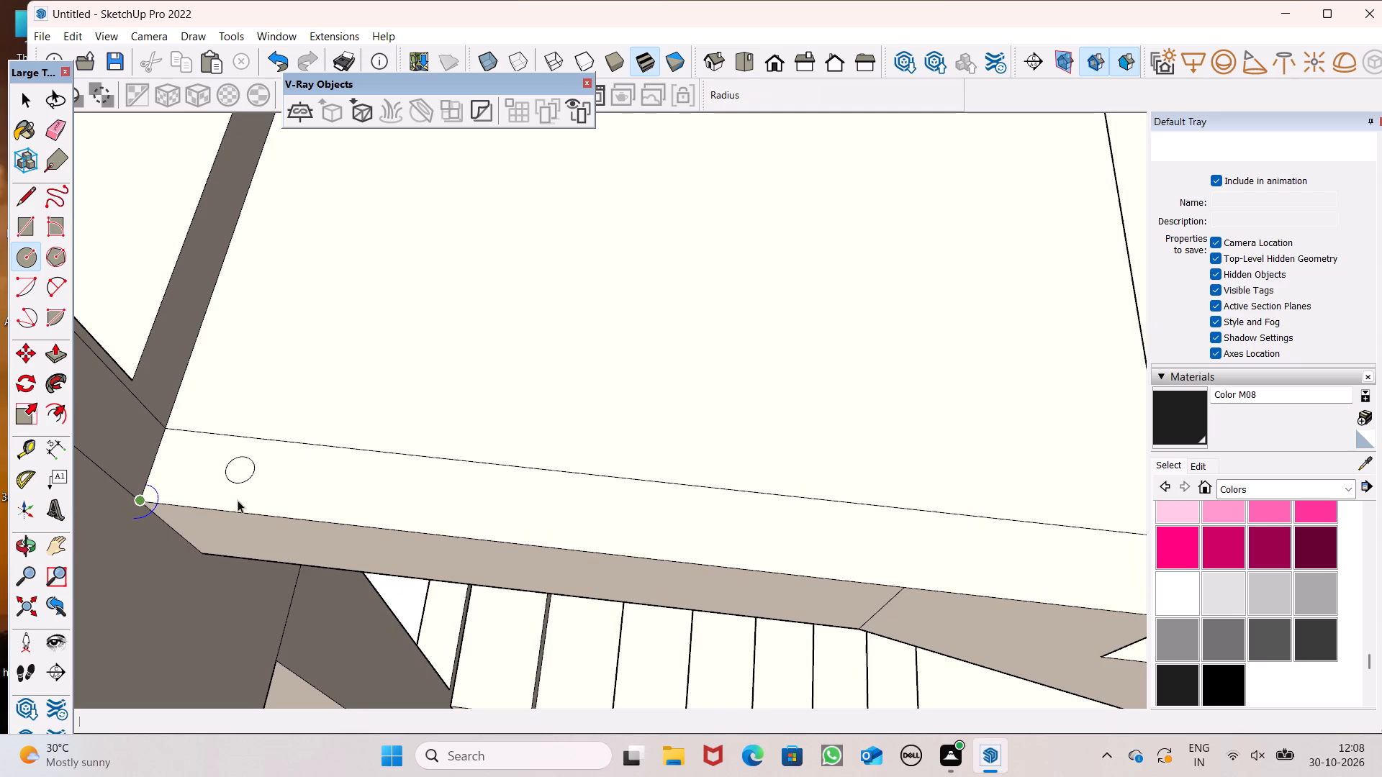
Copy the circle along the landing's edge strip at about 5 7/16" spacing and repeat the copy 5 times.
{"action": "left_click", "coordinate": [241, 471]}
{"action": "left_click_drag", "start_coordinate": [241, 471], "coordinate": [222, 470]}
{"action": "scroll", "coordinate": [146, 479], "scroll_direction": "down", "scroll_amount": 2}
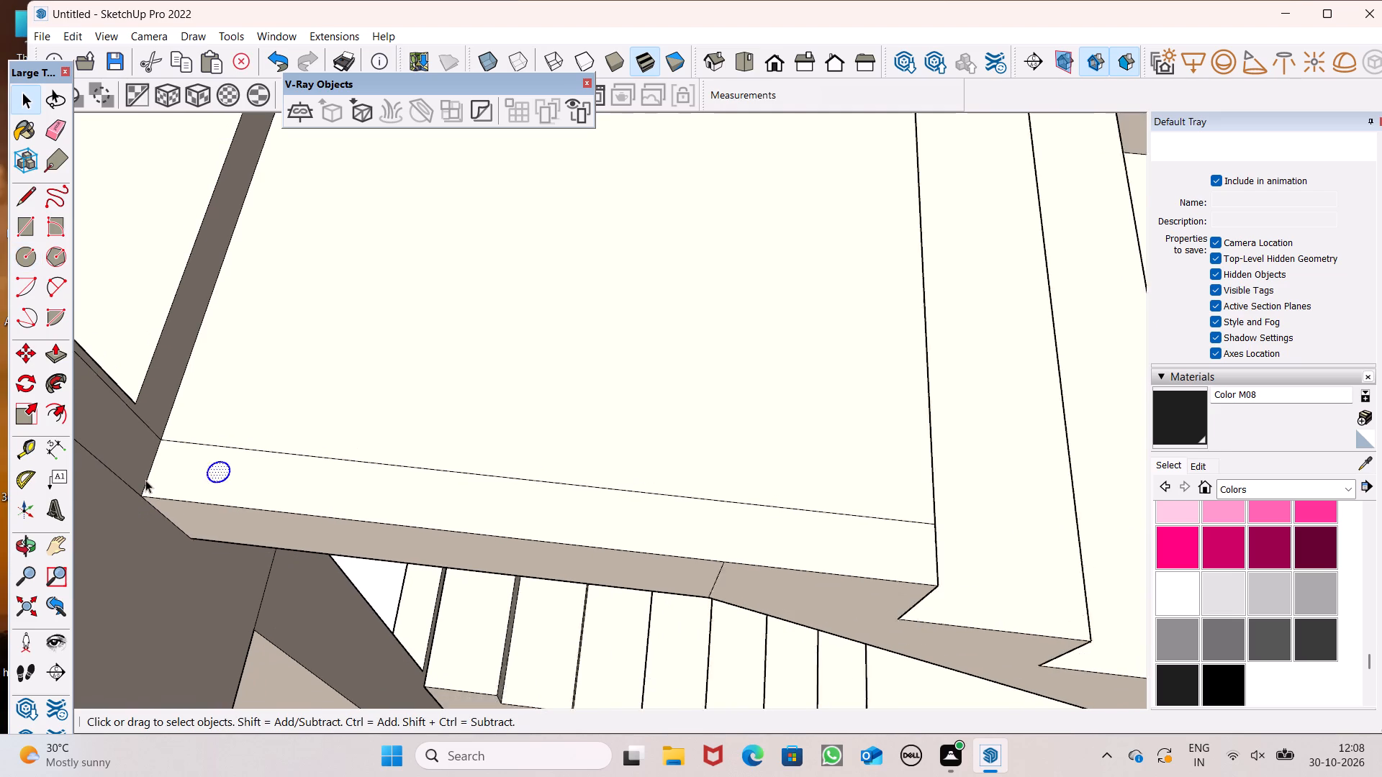
{"action": "scroll", "coordinate": [145, 480], "scroll_direction": "down", "scroll_amount": 5}
{"action": "key", "text": "m"}
{"action": "key", "text": "Return"}
{"action": "scroll", "coordinate": [220, 505], "scroll_direction": "up", "scroll_amount": 6}
{"action": "left_click_drag", "start_coordinate": [196, 453], "coordinate": [230, 452]}
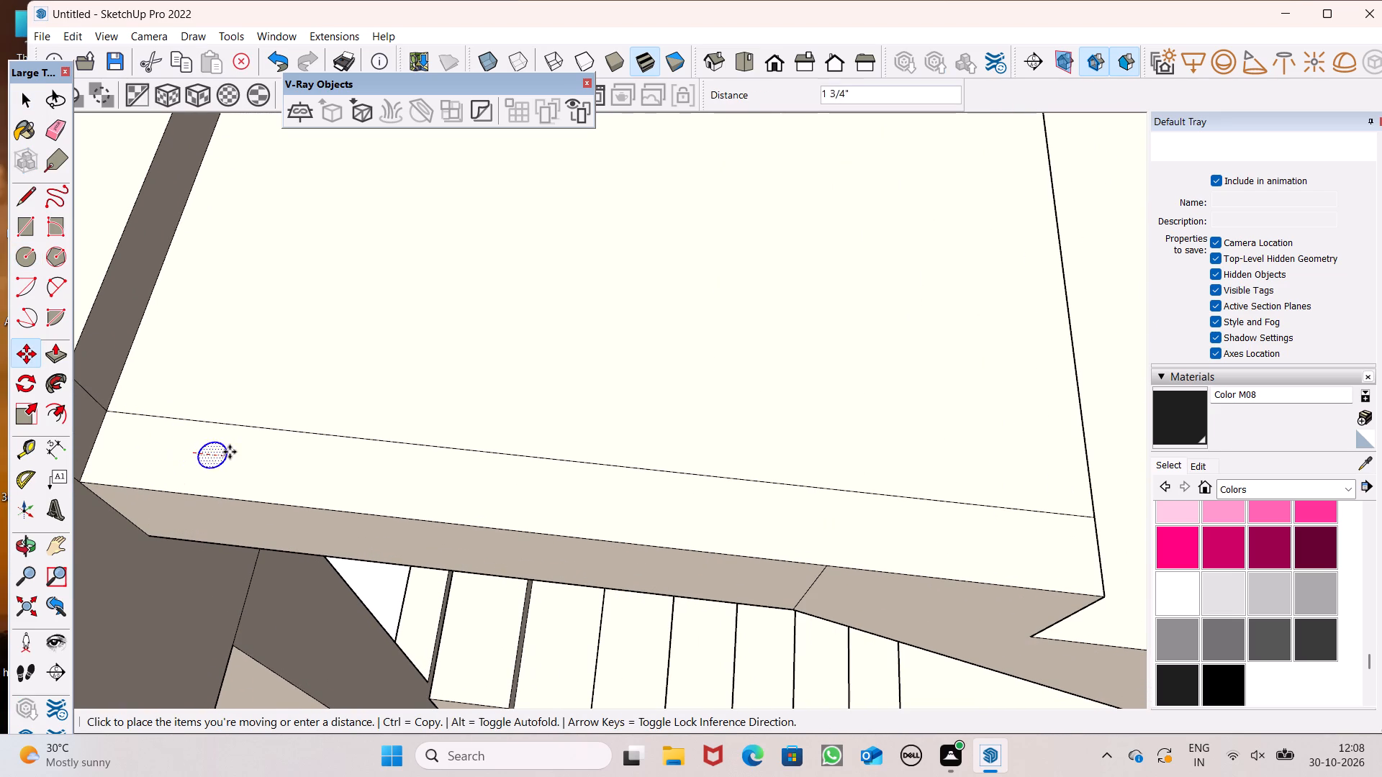
{"action": "left_click_drag", "start_coordinate": [230, 452], "coordinate": [302, 460]}
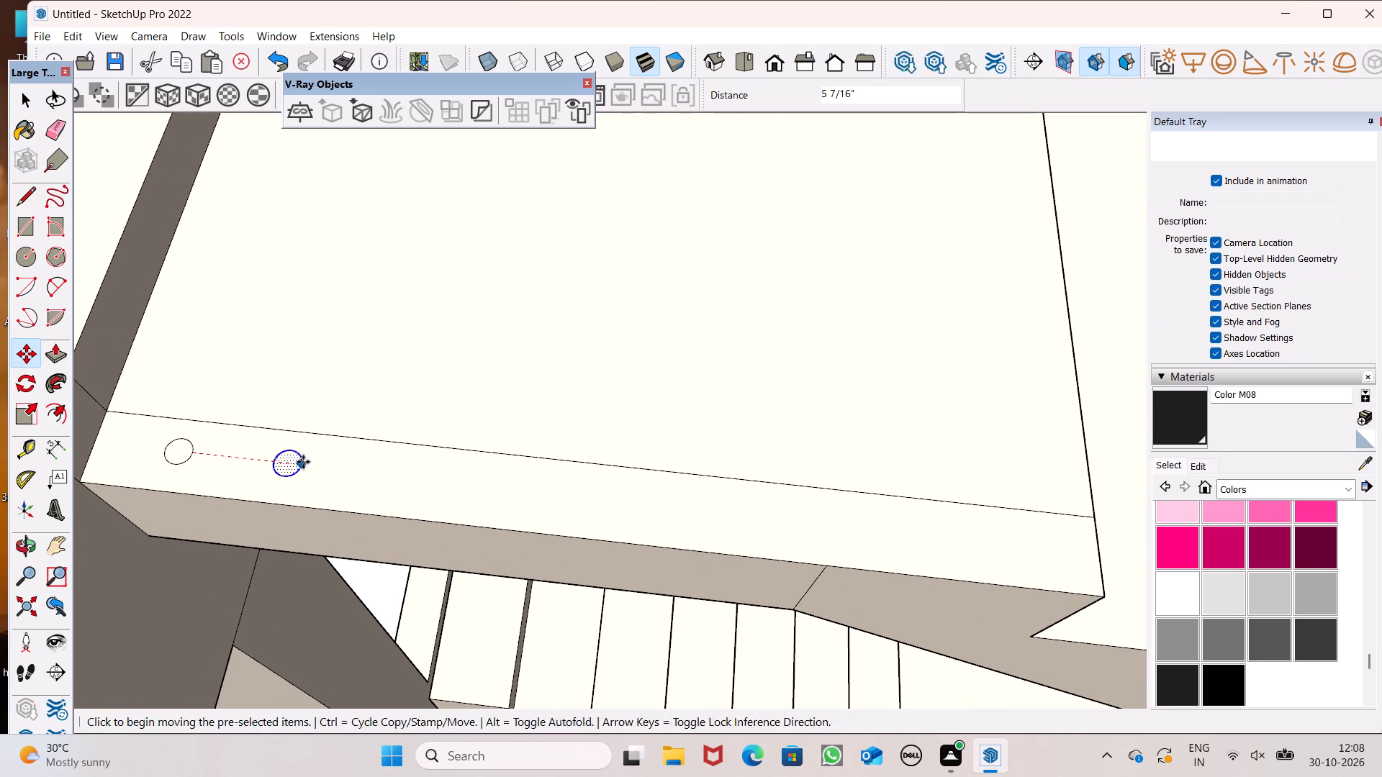
{"action": "key", "text": "shift+asterisk"}
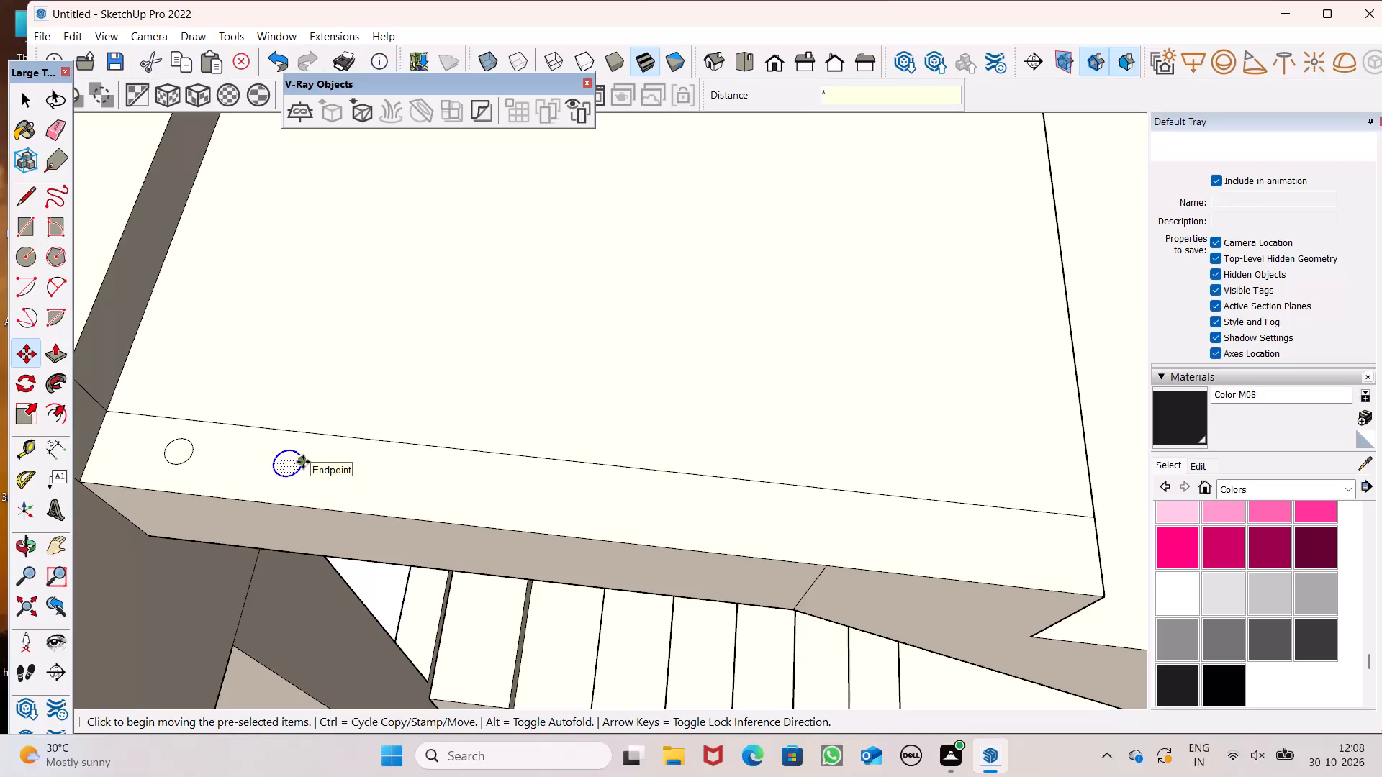
{"action": "key", "text": "5"}
{"action": "key", "text": "Return"}
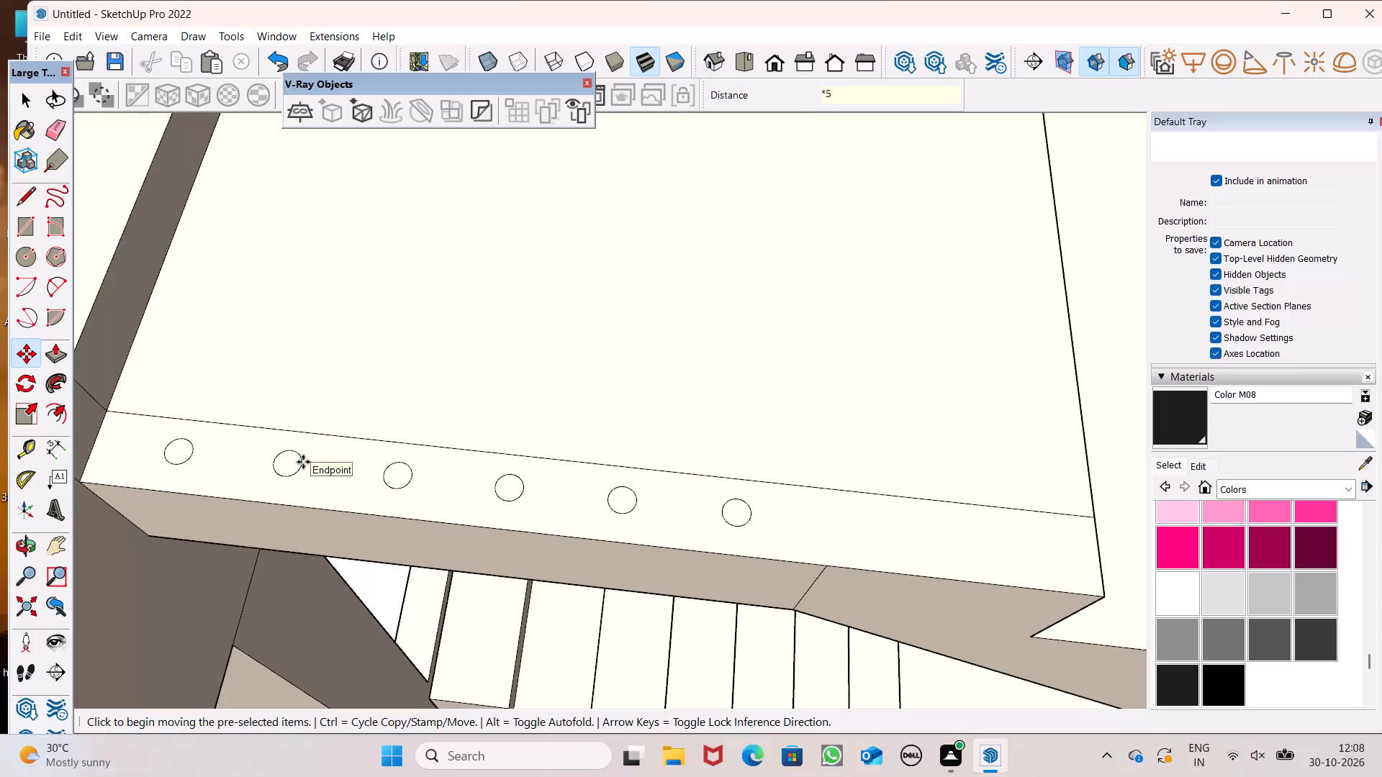
{"action": "key", "text": "space"}
Extend the row toward the steps with two single copies of the end circle, offset about 5 1/2" and 6 7/8".
{"action": "scroll", "coordinate": [587, 385], "scroll_direction": "down", "scroll_amount": 2}
{"action": "scroll", "coordinate": [783, 419], "scroll_direction": "up", "scroll_amount": 2}
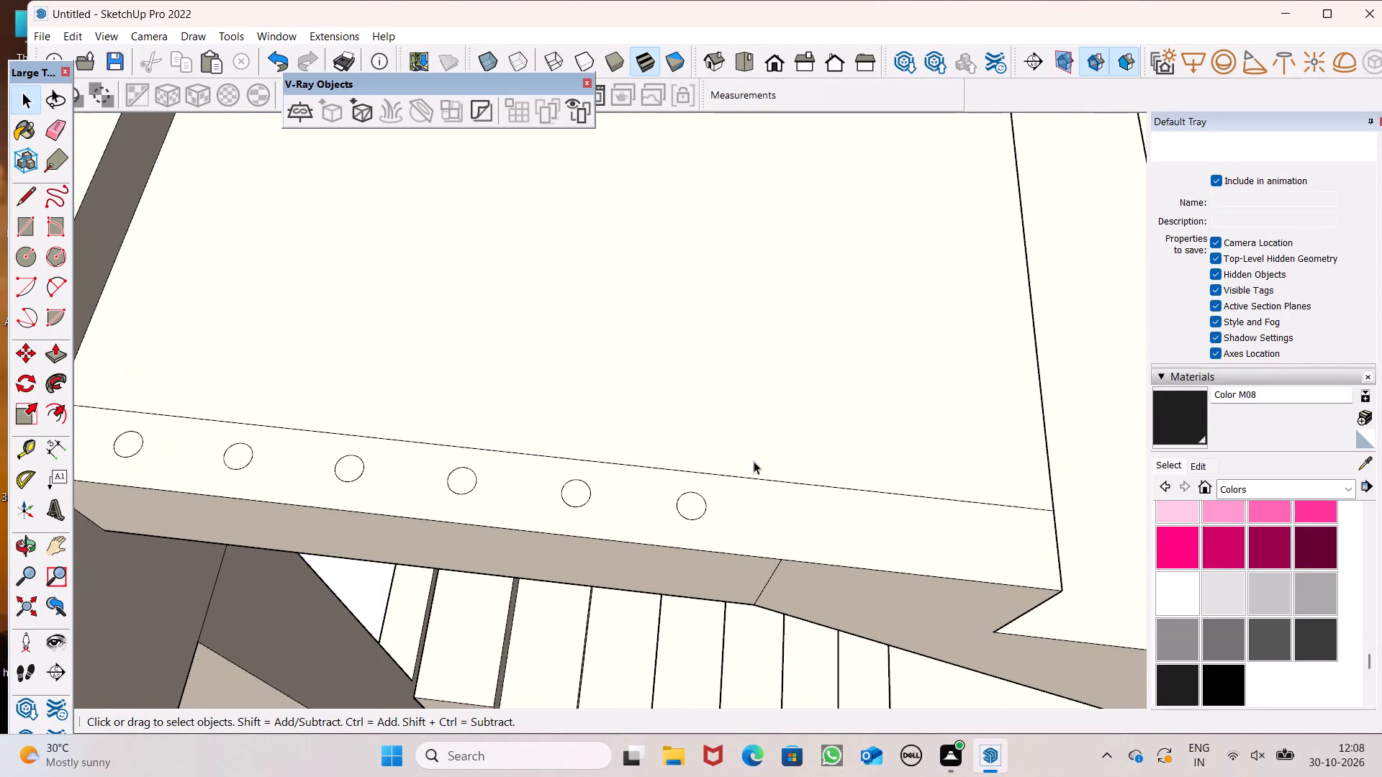
{"action": "double_click", "coordinate": [696, 506]}
{"action": "scroll", "coordinate": [550, 488], "scroll_direction": "down", "scroll_amount": 4}
{"action": "scroll", "coordinate": [790, 437], "scroll_direction": "up", "scroll_amount": 3}
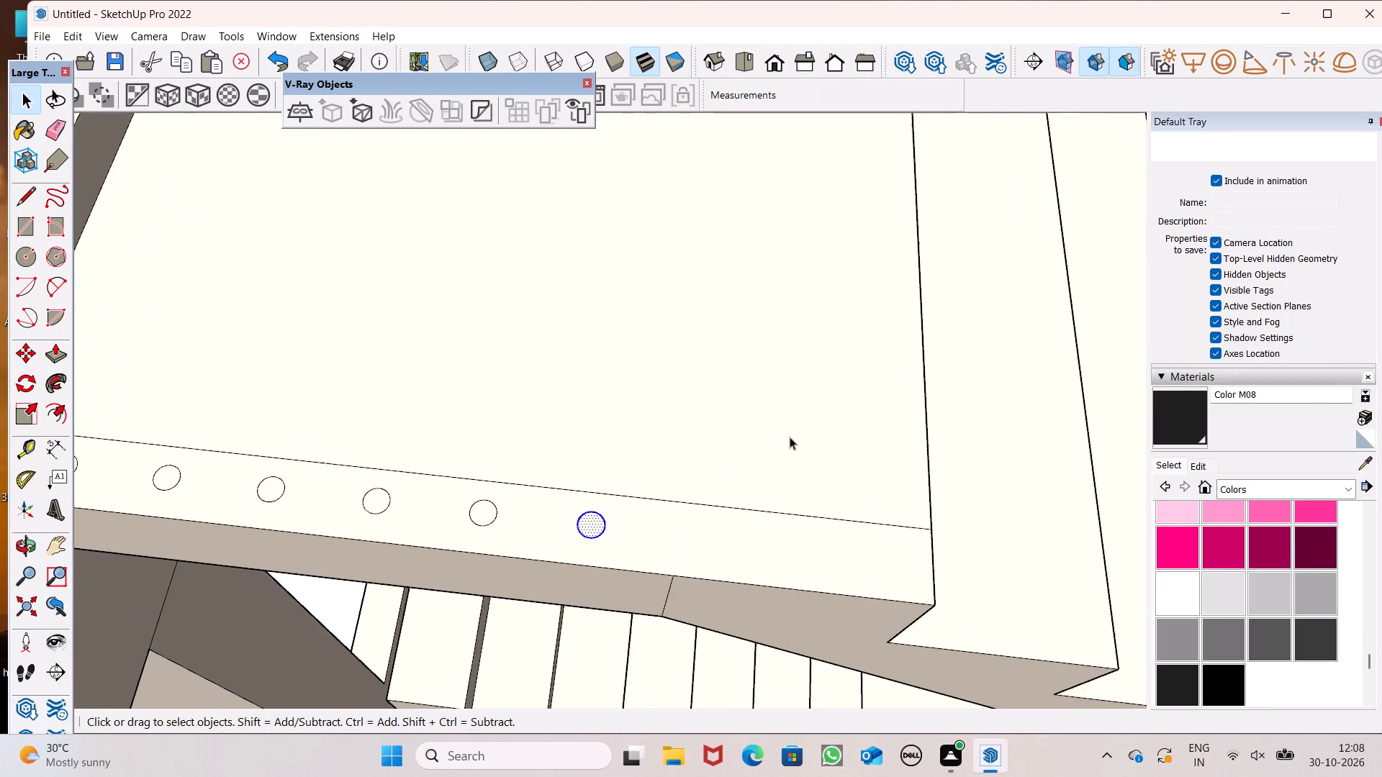
{"action": "scroll", "coordinate": [790, 437], "scroll_direction": "up", "scroll_amount": 1}
{"action": "key", "text": "m"}
{"action": "key", "text": "Return"}
{"action": "scroll", "coordinate": [702, 576], "scroll_direction": "down", "scroll_amount": 1}
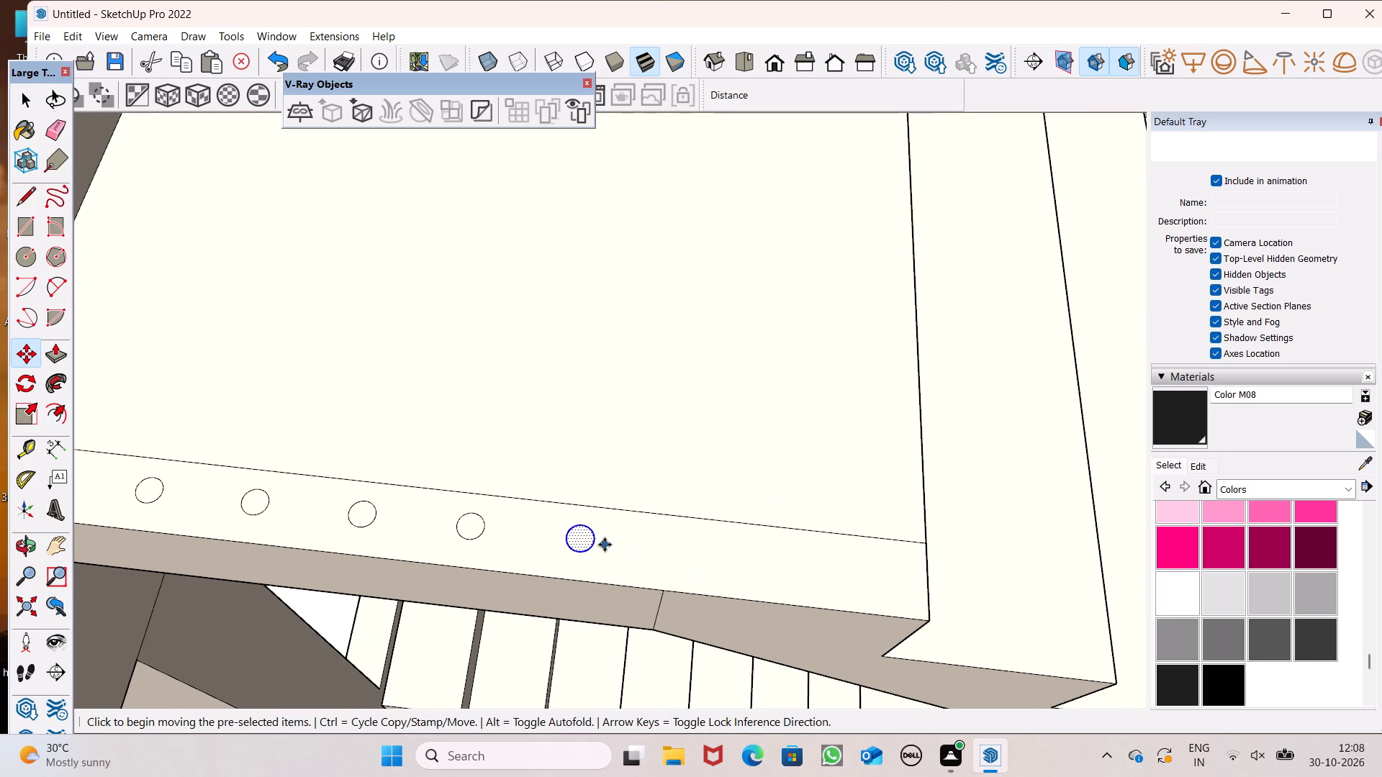
{"action": "left_click_drag", "start_coordinate": [597, 540], "coordinate": [672, 547]}
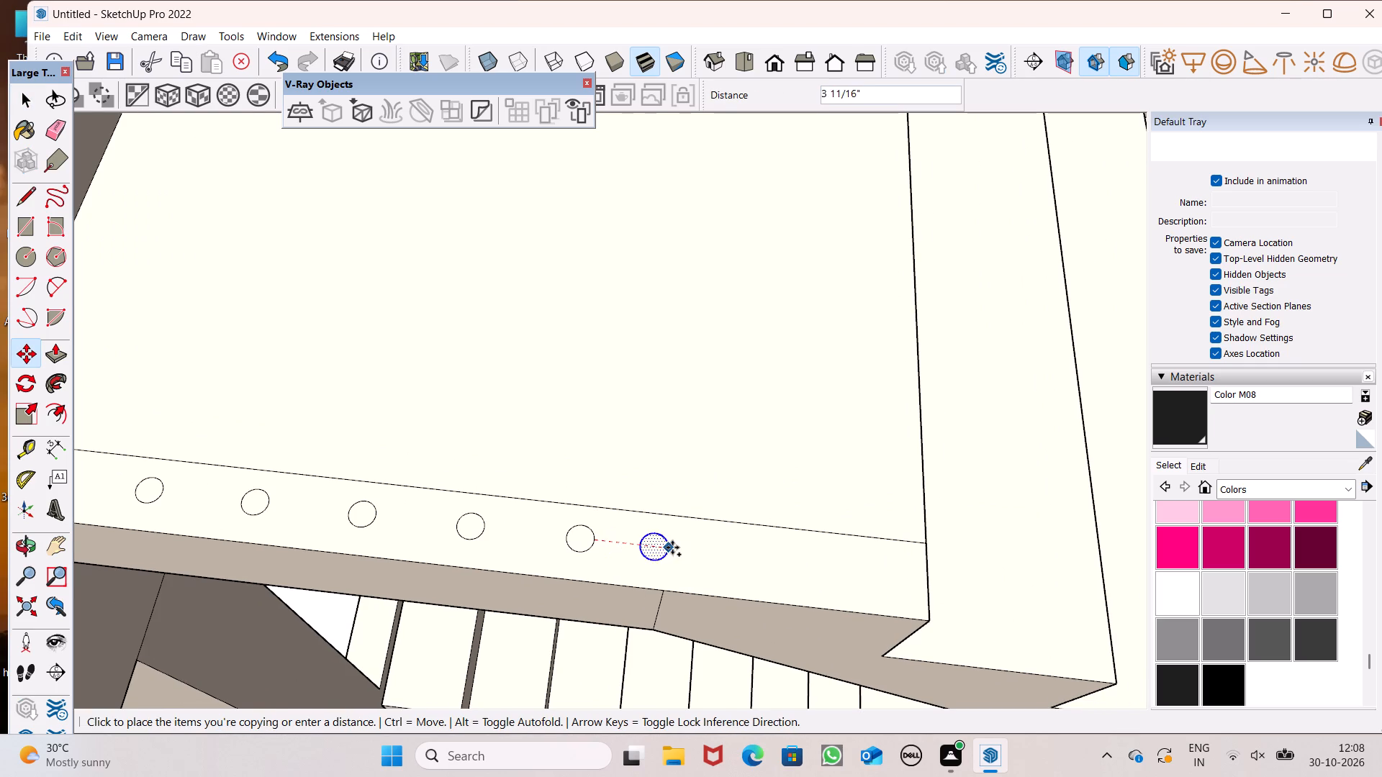
{"action": "left_click_drag", "start_coordinate": [672, 547], "coordinate": [713, 553]}
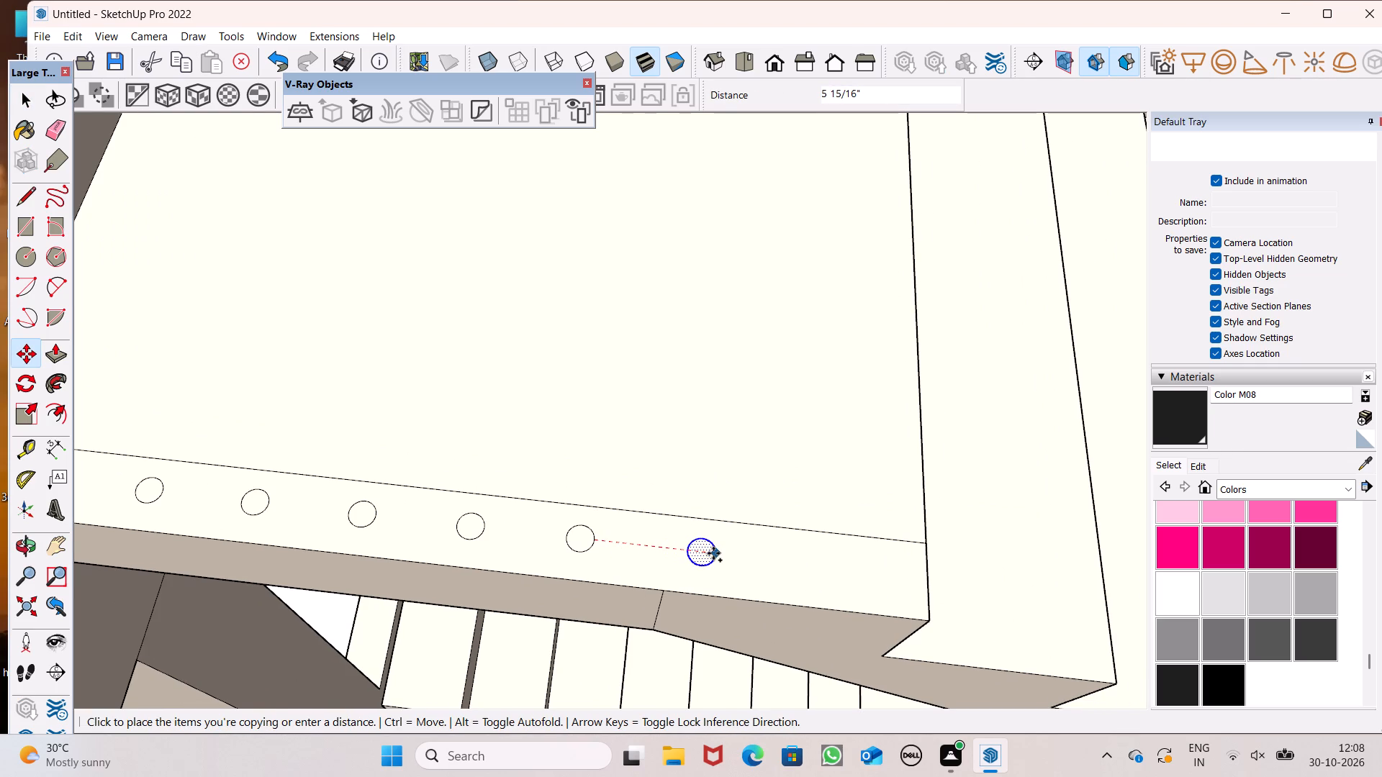
{"action": "left_click_drag", "start_coordinate": [713, 553], "coordinate": [706, 554]}
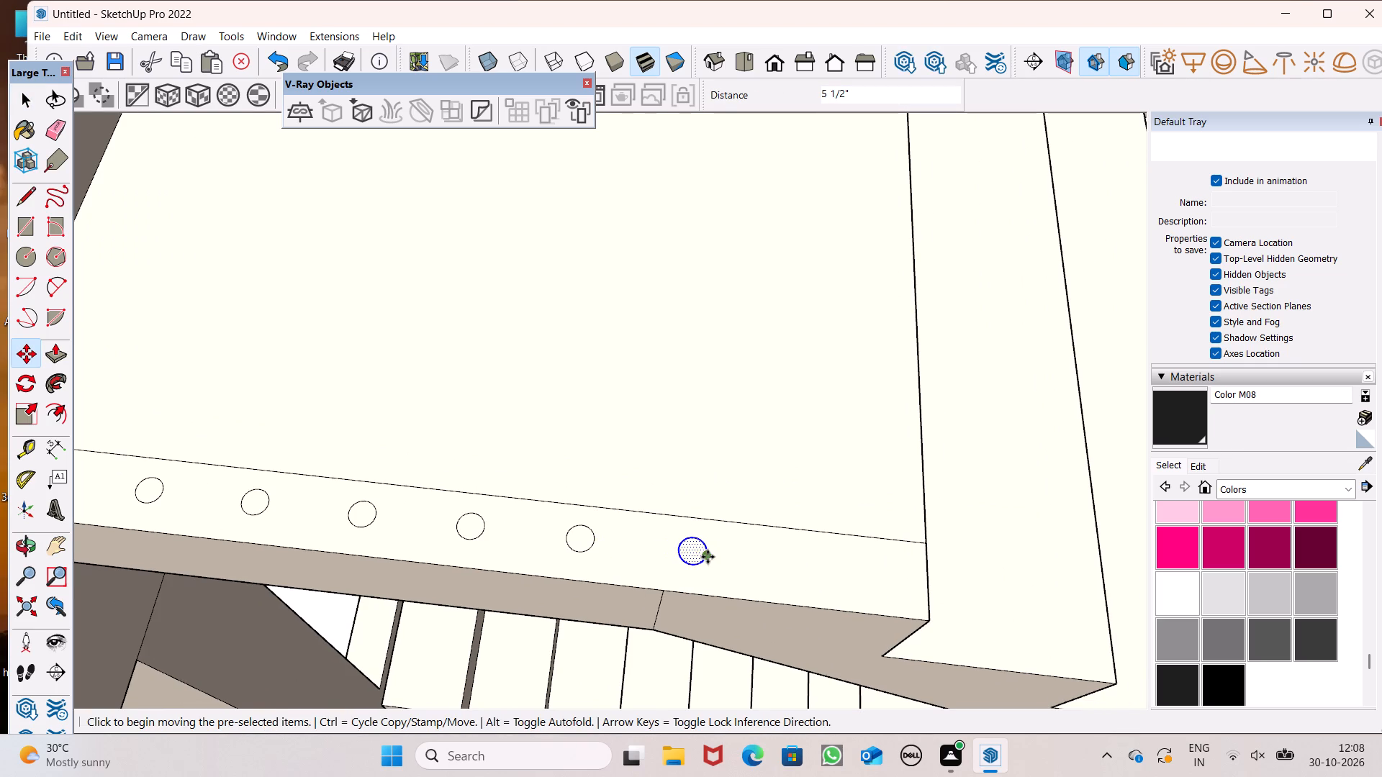
{"action": "left_click_drag", "start_coordinate": [708, 557], "coordinate": [849, 570]}
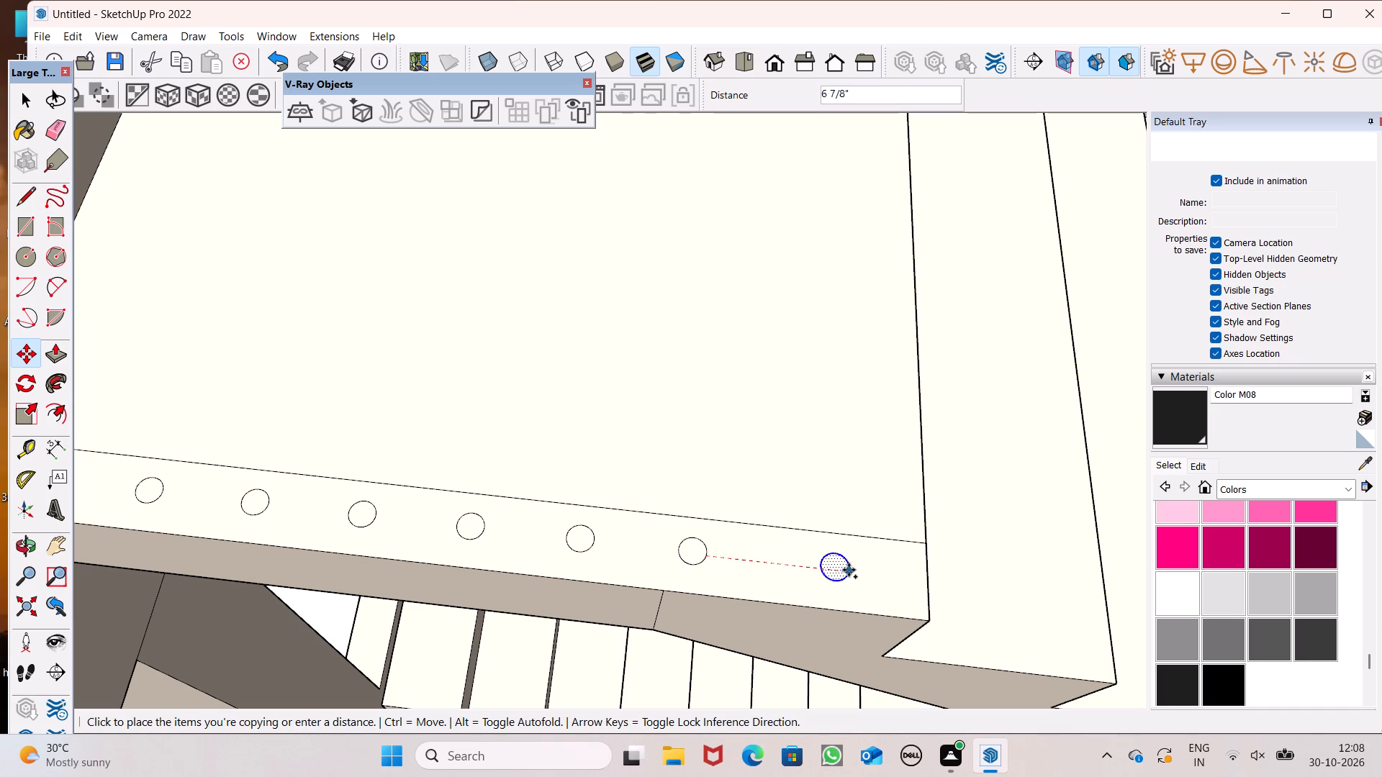
{"action": "left_click_drag", "start_coordinate": [849, 570], "coordinate": [850, 571]}
{"action": "scroll", "coordinate": [721, 512], "scroll_direction": "down", "scroll_amount": 15}
{"action": "scroll", "coordinate": [651, 489], "scroll_direction": "down", "scroll_amount": 6}
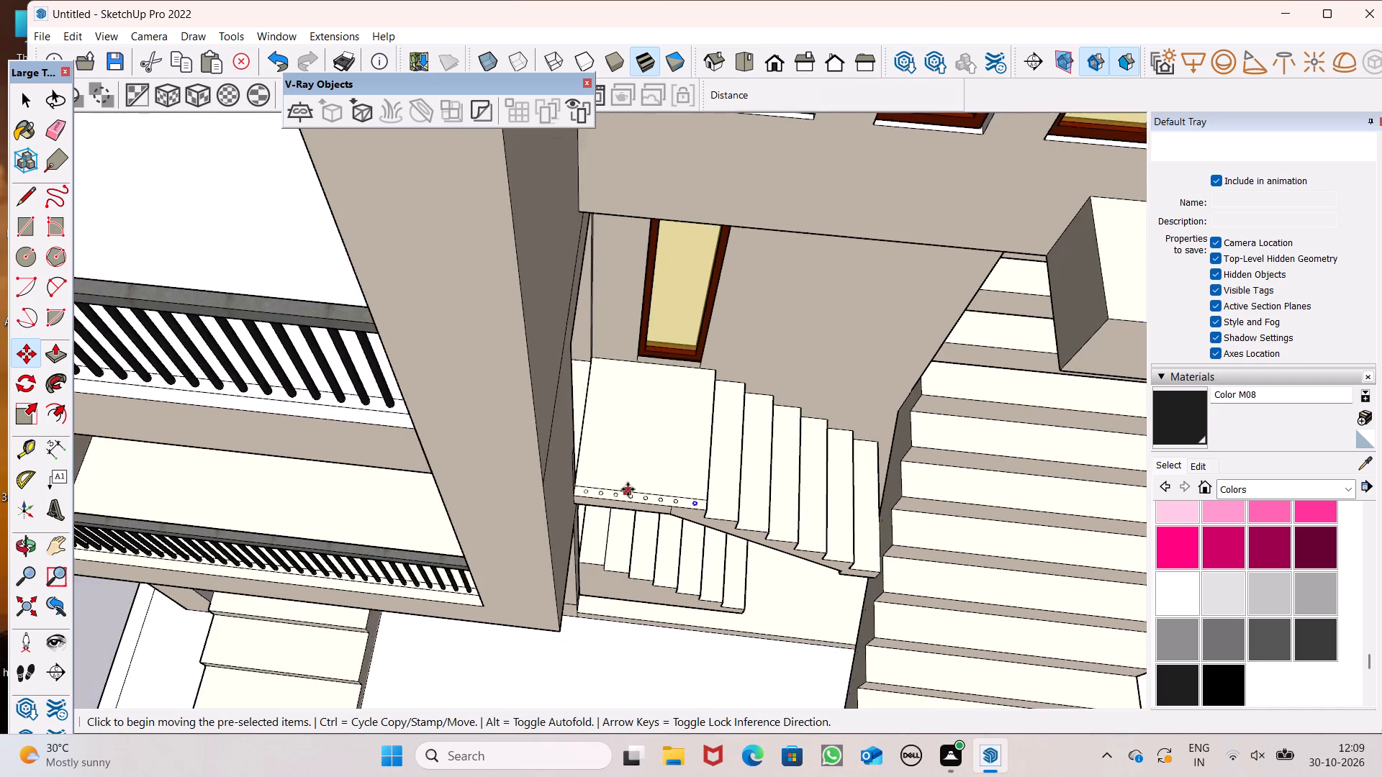
{"action": "scroll", "coordinate": [618, 503], "scroll_direction": "down", "scroll_amount": 6}
{"action": "key", "text": "space"}
{"action": "left_click", "coordinate": [192, 555]}
Draw a line about 3 13/16" long across the narrow wall outline beside the landing, slightly below its top edge.
{"action": "scroll", "coordinate": [654, 508], "scroll_direction": "up", "scroll_amount": 8}
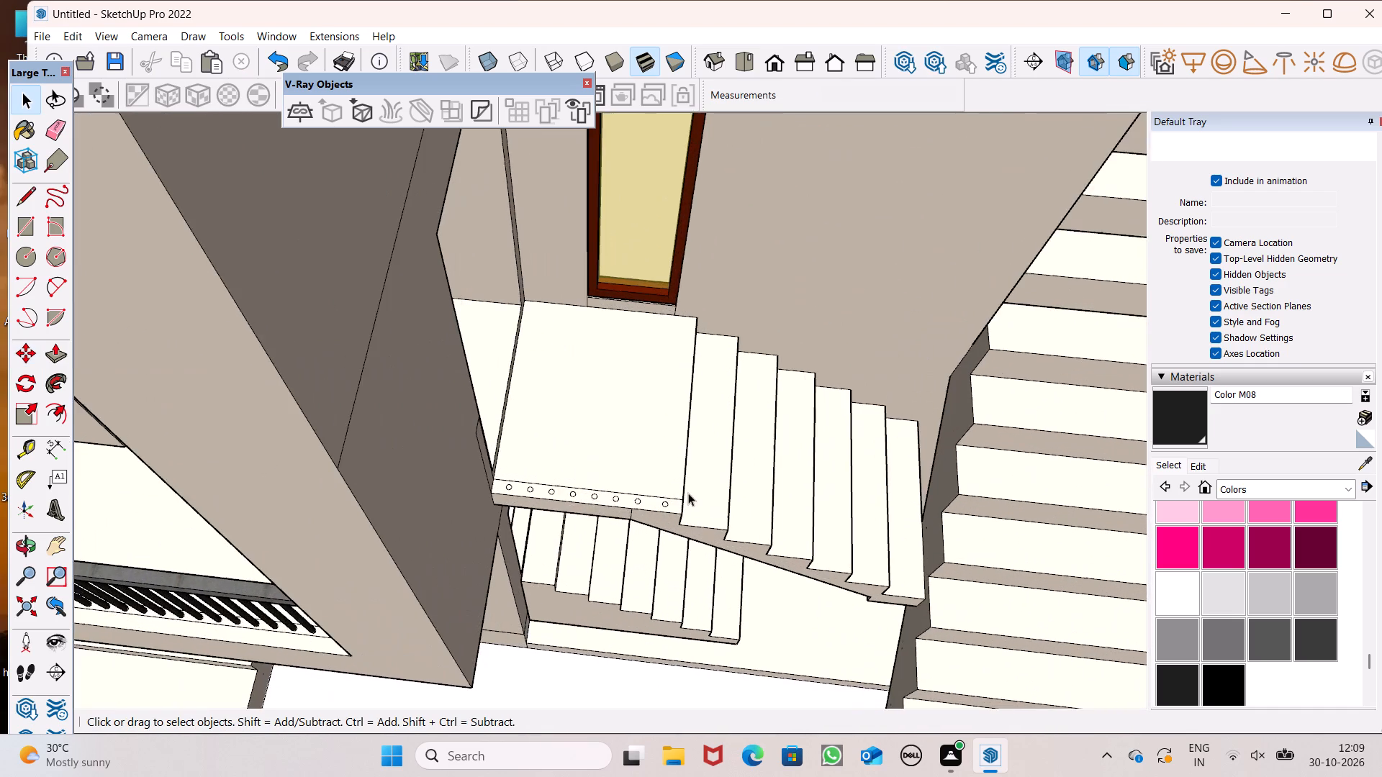
{"action": "middle_click_drag", "start_coordinate": [656, 460], "coordinate": [455, 378]}
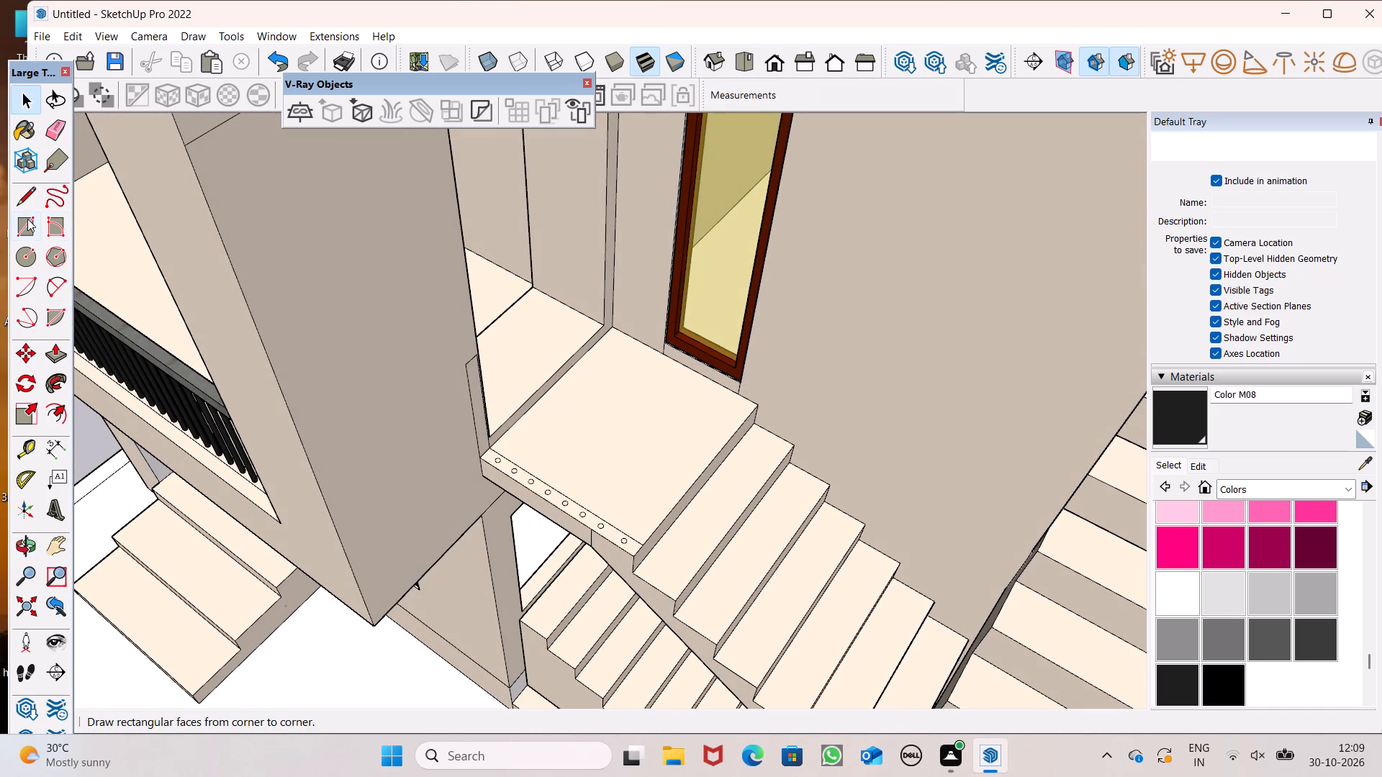
{"action": "left_click", "coordinate": [25, 206]}
{"action": "scroll", "coordinate": [320, 337], "scroll_direction": "up", "scroll_amount": 7}
{"action": "scroll", "coordinate": [561, 375], "scroll_direction": "up", "scroll_amount": 4}
{"action": "middle_click_drag", "start_coordinate": [561, 383], "coordinate": [532, 370]}
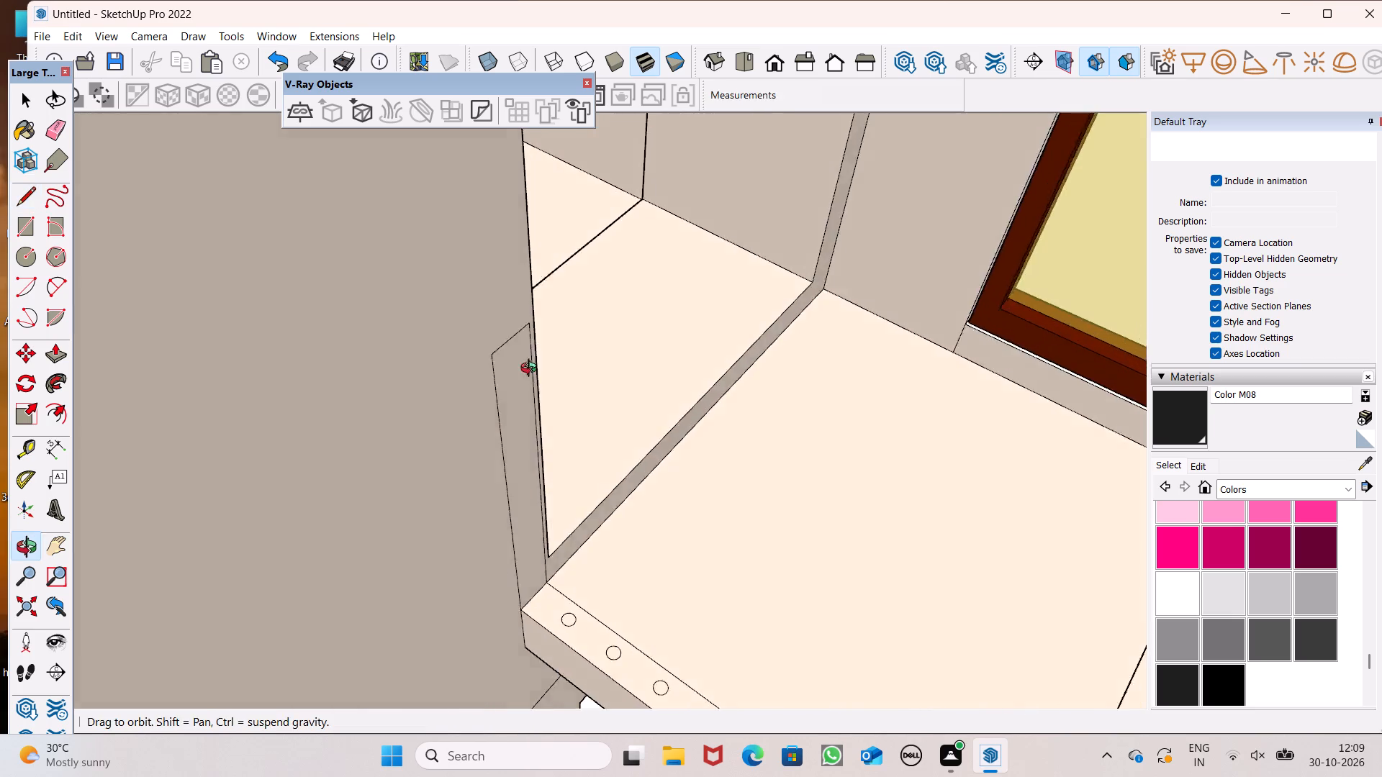
{"action": "middle_click_drag", "start_coordinate": [532, 370], "coordinate": [457, 335]}
{"action": "scroll", "coordinate": [457, 335], "scroll_direction": "up", "scroll_amount": 3}
{"action": "scroll", "coordinate": [398, 281], "scroll_direction": "up", "scroll_amount": 4}
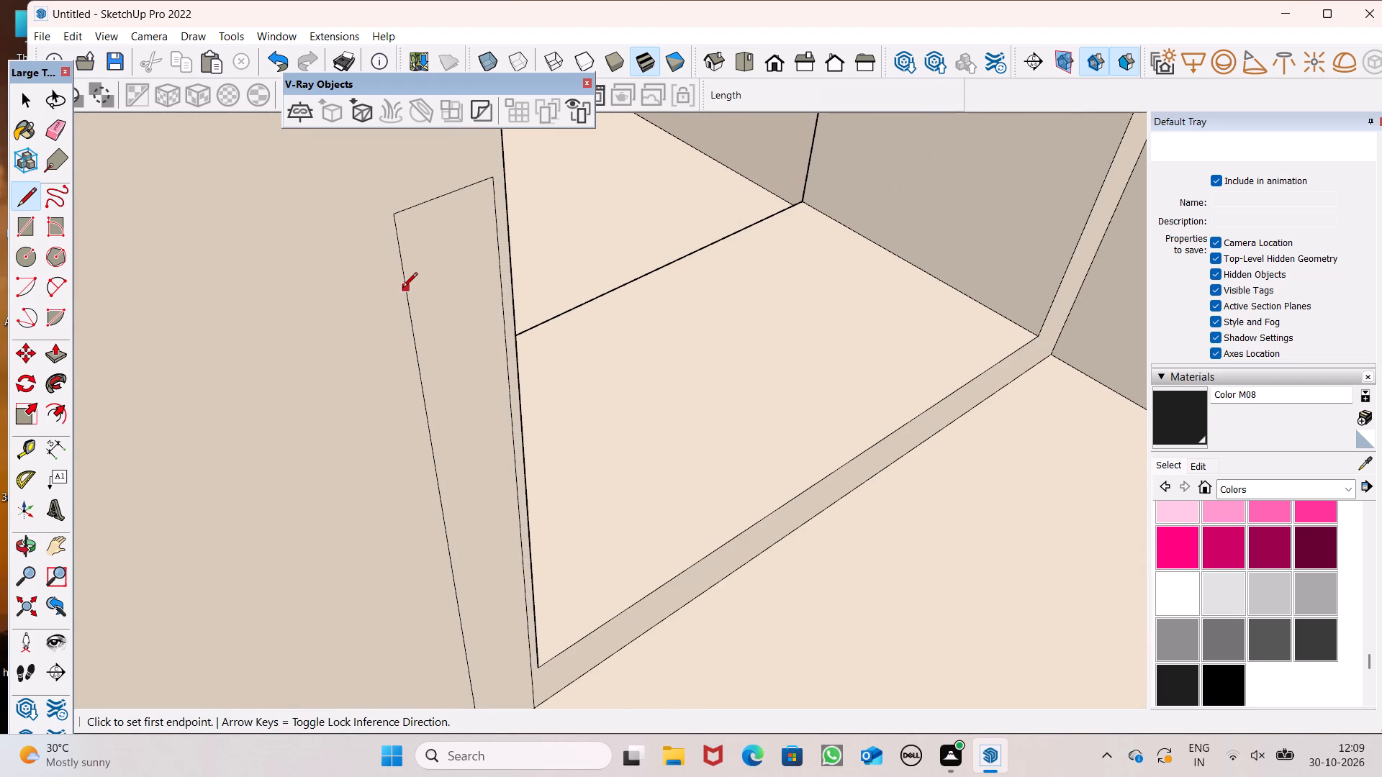
{"action": "left_click", "coordinate": [405, 290]}
{"action": "left_click", "coordinate": [502, 254]}
Paint the first six circles on the landing's edge strip, starting from the wall end, with Color M08.
{"action": "scroll", "coordinate": [417, 253], "scroll_direction": "down", "scroll_amount": 19}
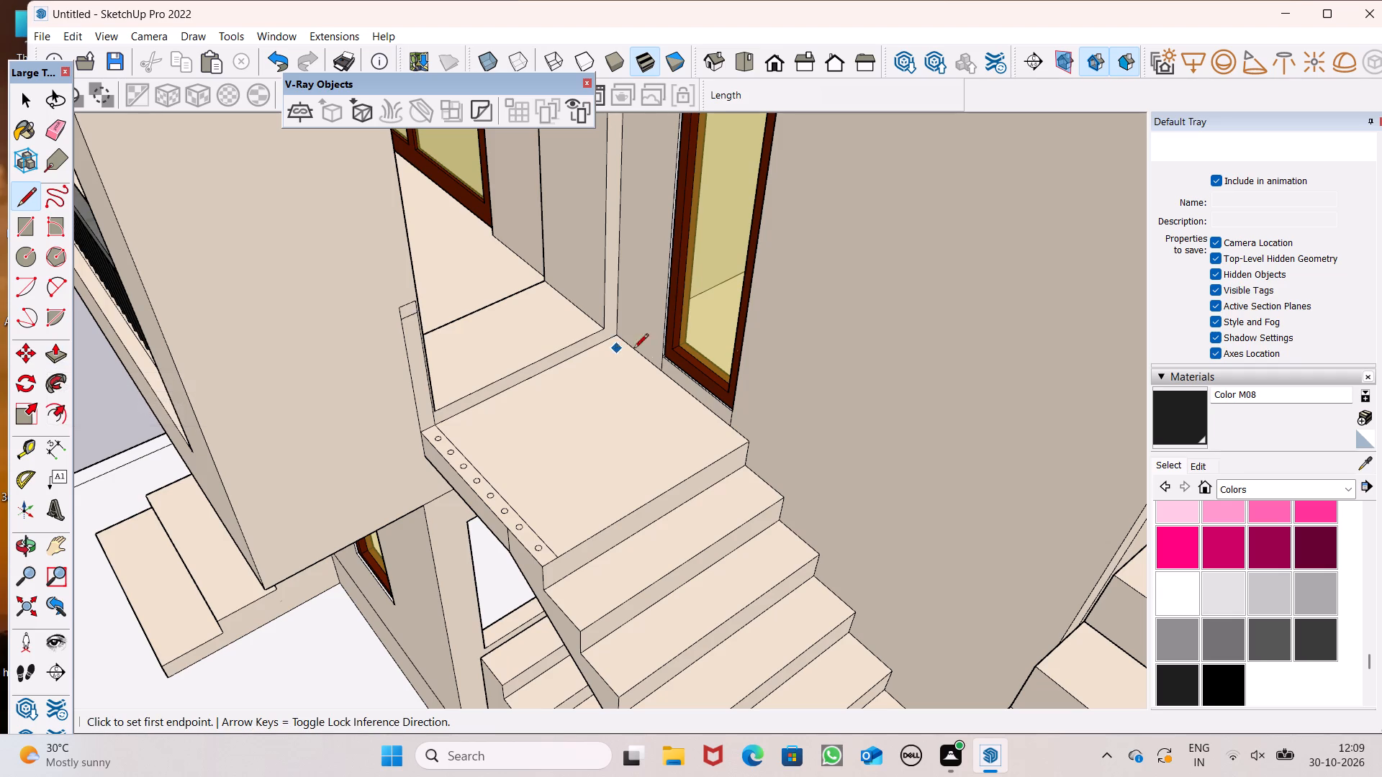
{"action": "left_click", "coordinate": [1199, 424]}
{"action": "scroll", "coordinate": [580, 412], "scroll_direction": "up", "scroll_amount": 6}
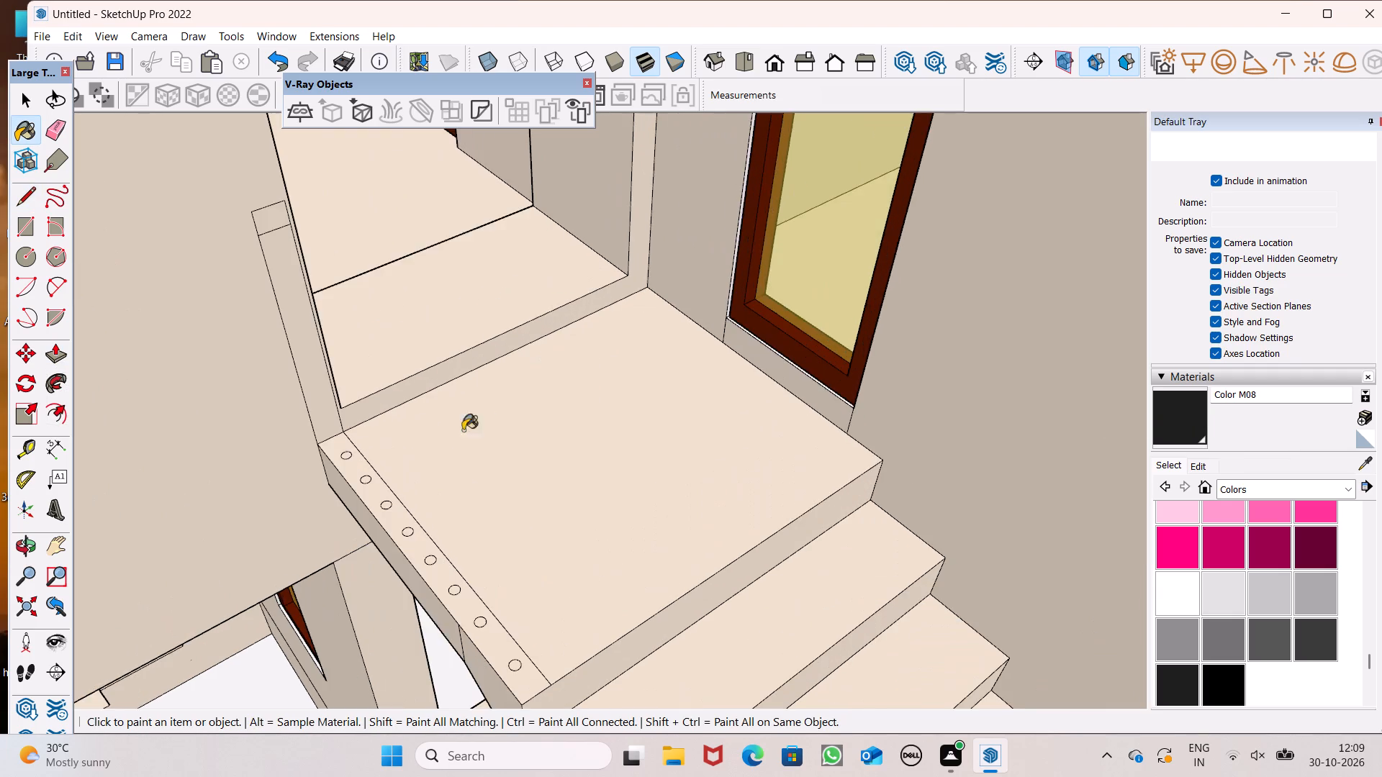
{"action": "scroll", "coordinate": [323, 465], "scroll_direction": "up", "scroll_amount": 4}
{"action": "scroll", "coordinate": [323, 464], "scroll_direction": "down", "scroll_amount": 1}
{"action": "scroll", "coordinate": [323, 464], "scroll_direction": "up", "scroll_amount": 1}
{"action": "left_click", "coordinate": [330, 453]}
{"action": "left_click", "coordinate": [363, 499]}
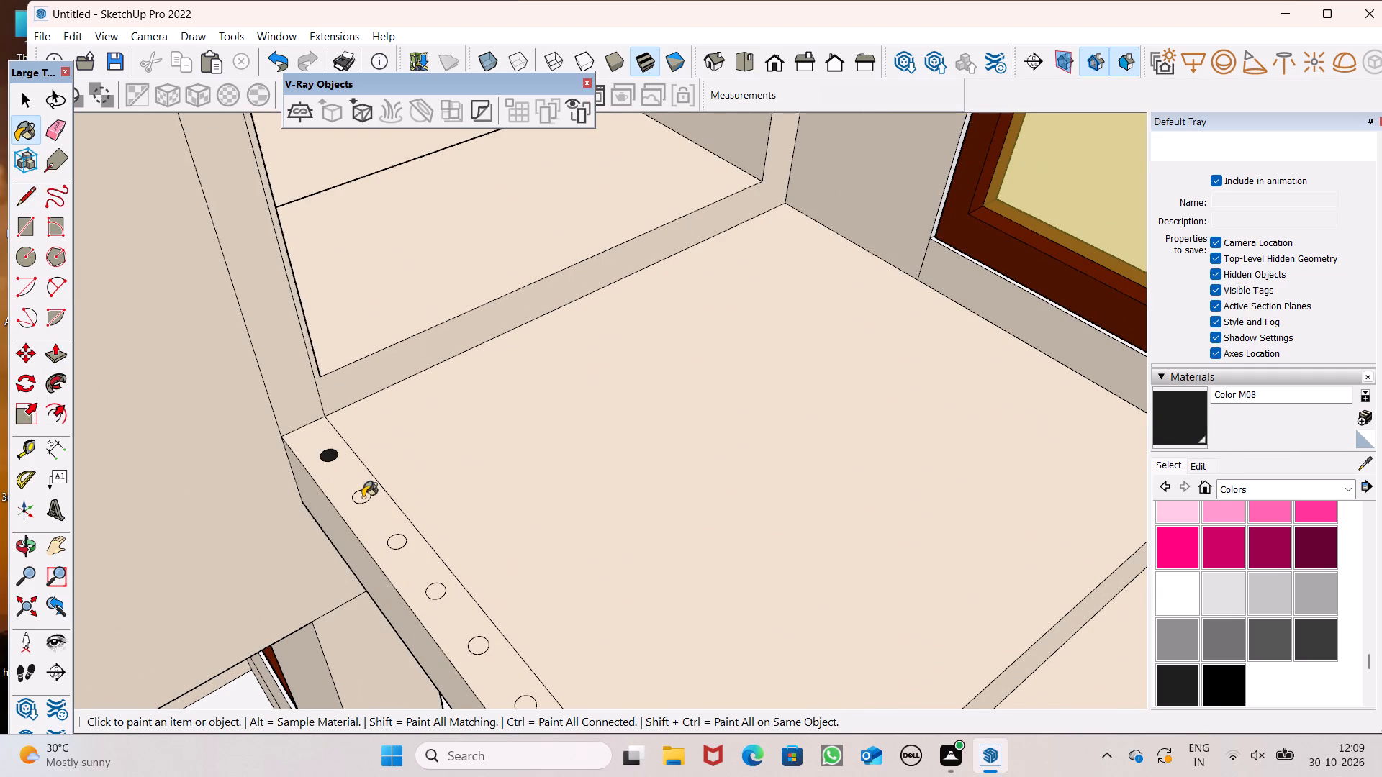
{"action": "scroll", "coordinate": [399, 376], "scroll_direction": "down", "scroll_amount": 4}
{"action": "scroll", "coordinate": [399, 496], "scroll_direction": "up", "scroll_amount": 12}
{"action": "left_click", "coordinate": [392, 468]}
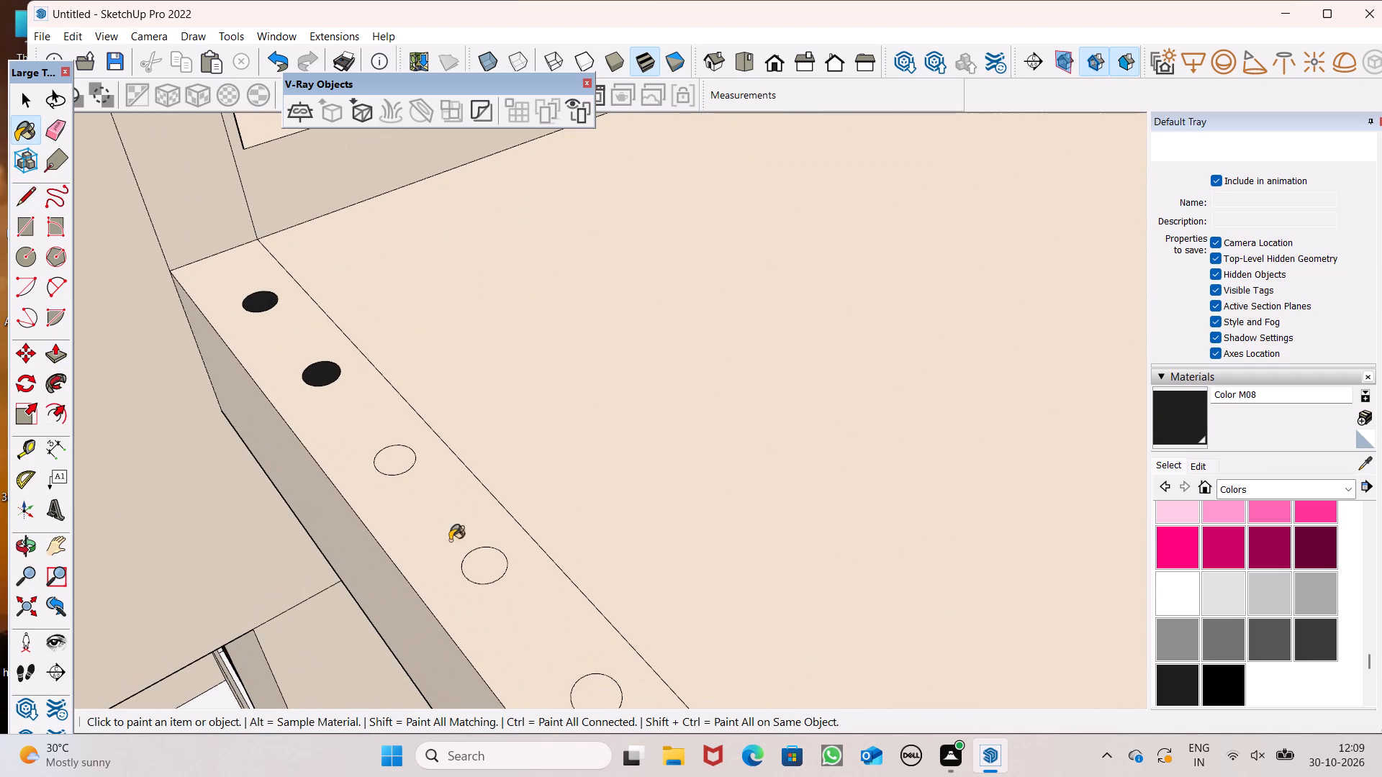
{"action": "left_click", "coordinate": [481, 576]}
{"action": "scroll", "coordinate": [487, 484], "scroll_direction": "down", "scroll_amount": 6}
{"action": "left_click", "coordinate": [547, 598]}
{"action": "scroll", "coordinate": [569, 399], "scroll_direction": "down", "scroll_amount": 6}
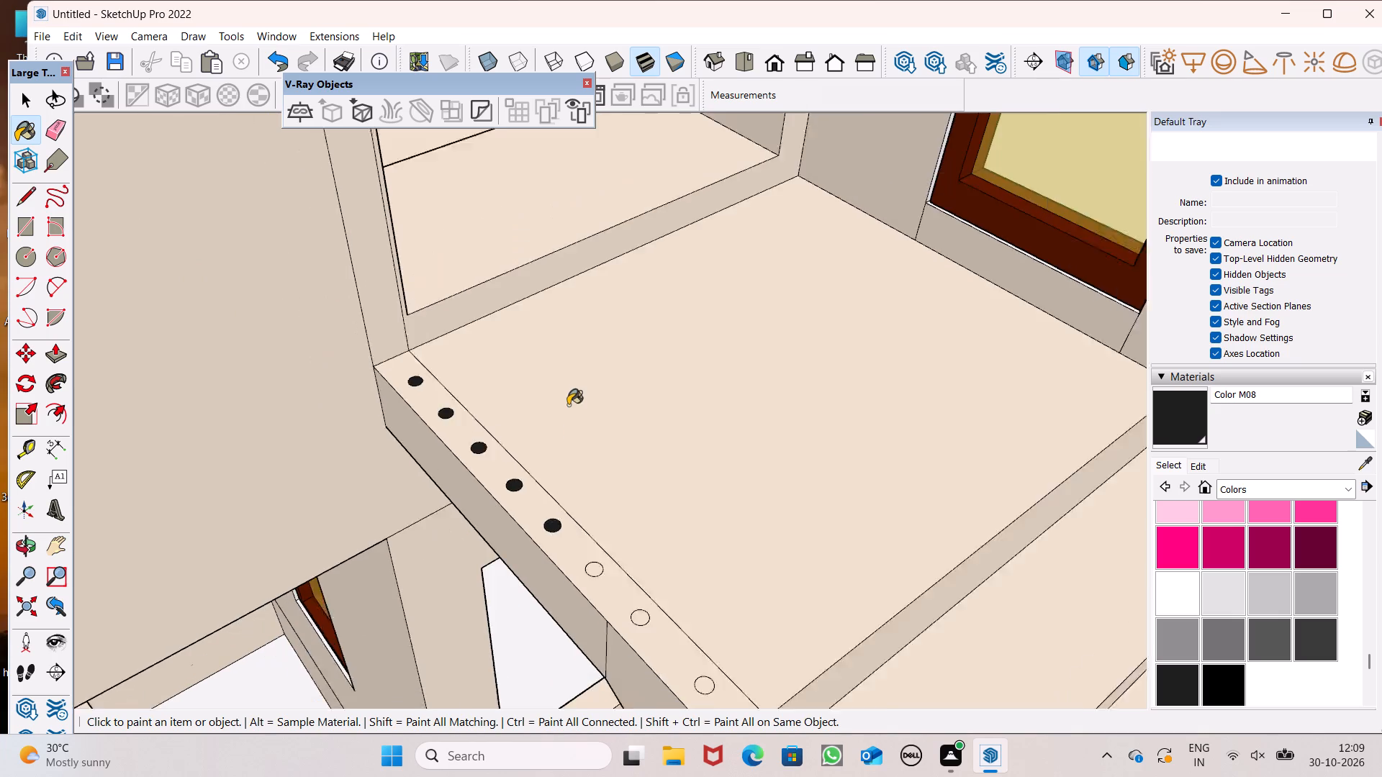
{"action": "scroll", "coordinate": [568, 405], "scroll_direction": "down", "scroll_amount": 1}
{"action": "scroll", "coordinate": [606, 546], "scroll_direction": "up", "scroll_amount": 5}
{"action": "left_click", "coordinate": [576, 506]}
{"action": "scroll", "coordinate": [628, 555], "scroll_direction": "up", "scroll_amount": 5}
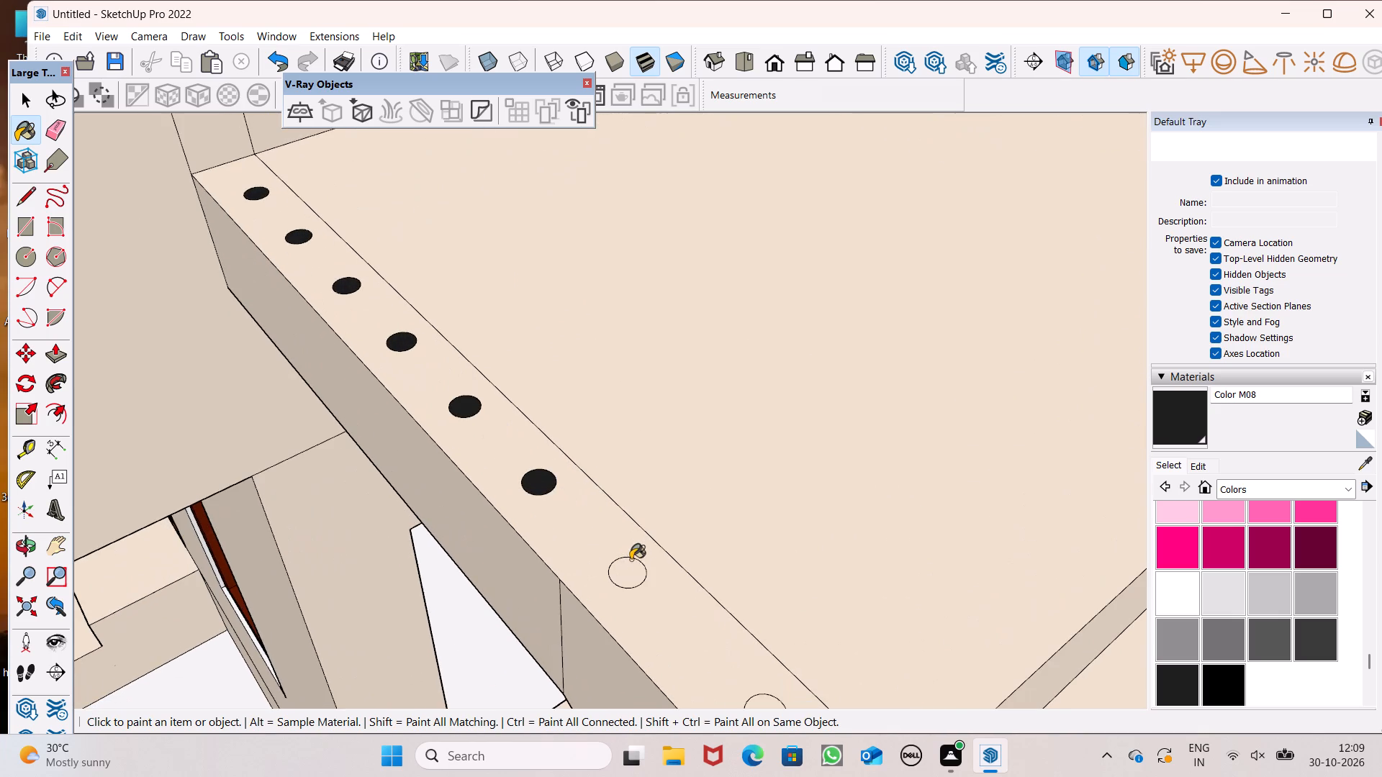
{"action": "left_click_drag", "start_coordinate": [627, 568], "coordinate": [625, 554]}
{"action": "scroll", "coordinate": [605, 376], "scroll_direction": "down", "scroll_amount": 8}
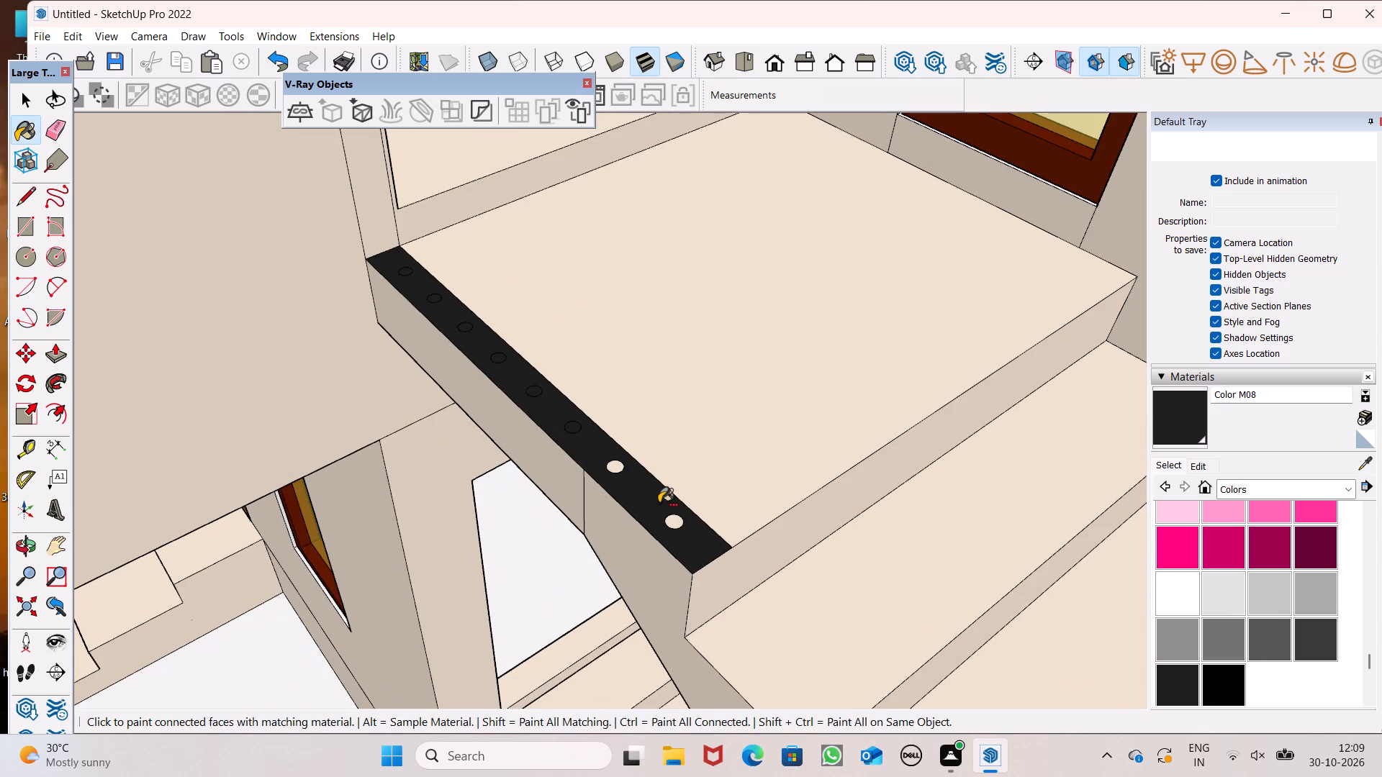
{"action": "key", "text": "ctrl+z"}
Paint the remaining two circles nearest the steps on the landing's edge strip with Color M08.
{"action": "scroll", "coordinate": [661, 504], "scroll_direction": "up", "scroll_amount": 5}
{"action": "scroll", "coordinate": [661, 504], "scroll_direction": "down", "scroll_amount": 1}
{"action": "scroll", "coordinate": [661, 504], "scroll_direction": "up", "scroll_amount": 1}
{"action": "left_click", "coordinate": [692, 542]}
{"action": "scroll", "coordinate": [605, 473], "scroll_direction": "up", "scroll_amount": 4}
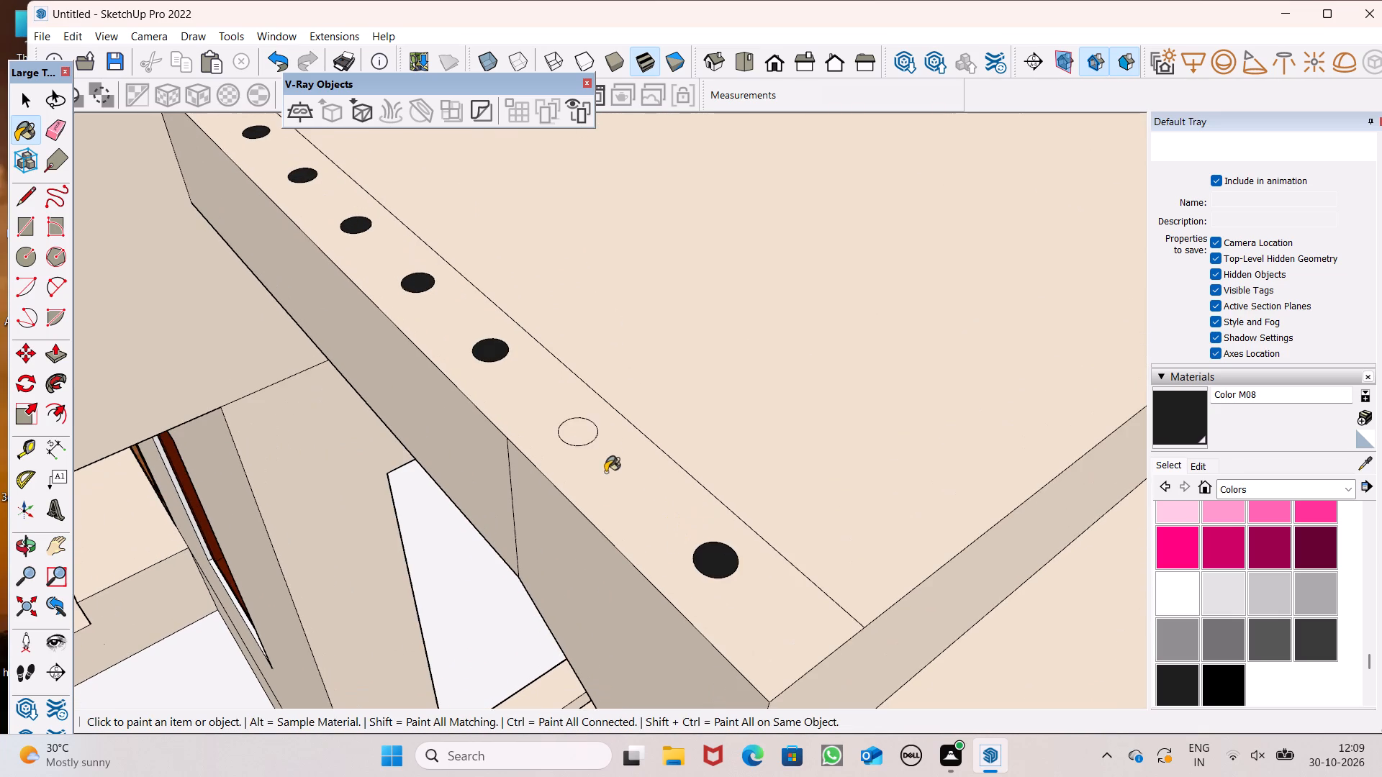
{"action": "left_click", "coordinate": [563, 427]}
Paint the small face at the top of the narrow wall outline beside the landing with Color M08.
{"action": "scroll", "coordinate": [636, 477], "scroll_direction": "down", "scroll_amount": 6}
{"action": "scroll", "coordinate": [634, 587], "scroll_direction": "down", "scroll_amount": 10}
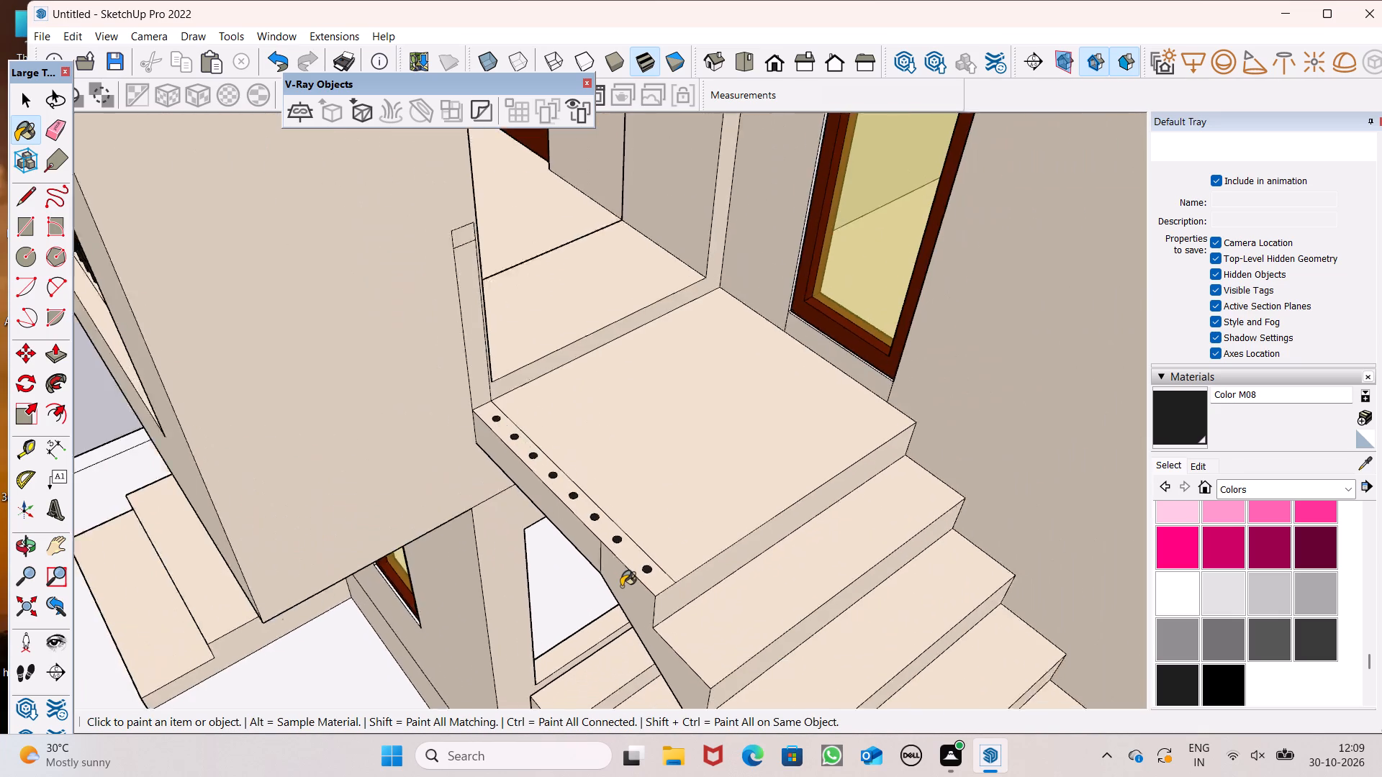
{"action": "scroll", "coordinate": [621, 586], "scroll_direction": "down", "scroll_amount": 2}
{"action": "middle_click_drag", "start_coordinate": [628, 583], "coordinate": [574, 496]}
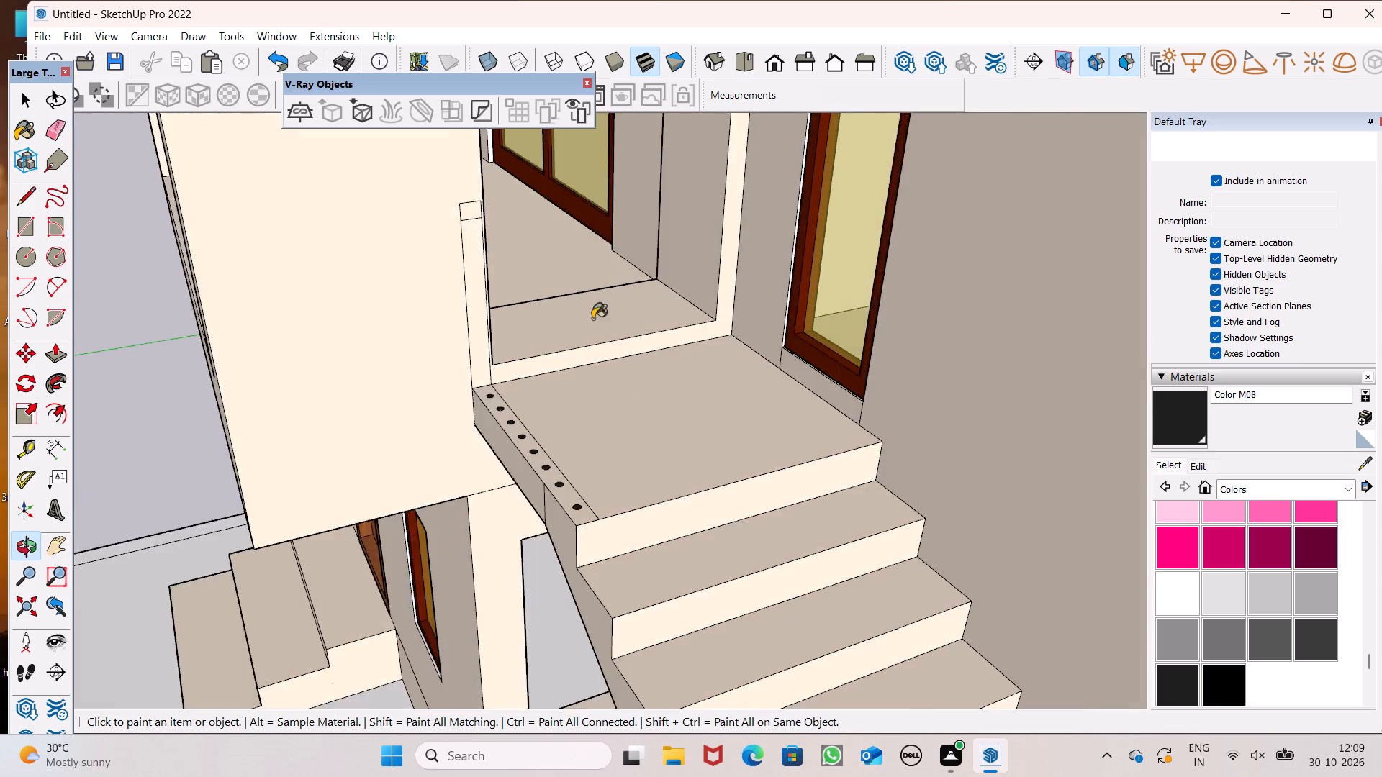
{"action": "scroll", "coordinate": [592, 319], "scroll_direction": "up", "scroll_amount": 5}
{"action": "scroll", "coordinate": [535, 240], "scroll_direction": "down", "scroll_amount": 5}
{"action": "scroll", "coordinate": [483, 169], "scroll_direction": "up", "scroll_amount": 5}
{"action": "left_click", "coordinate": [392, 197]}
{"action": "scroll", "coordinate": [459, 262], "scroll_direction": "down", "scroll_amount": 4}
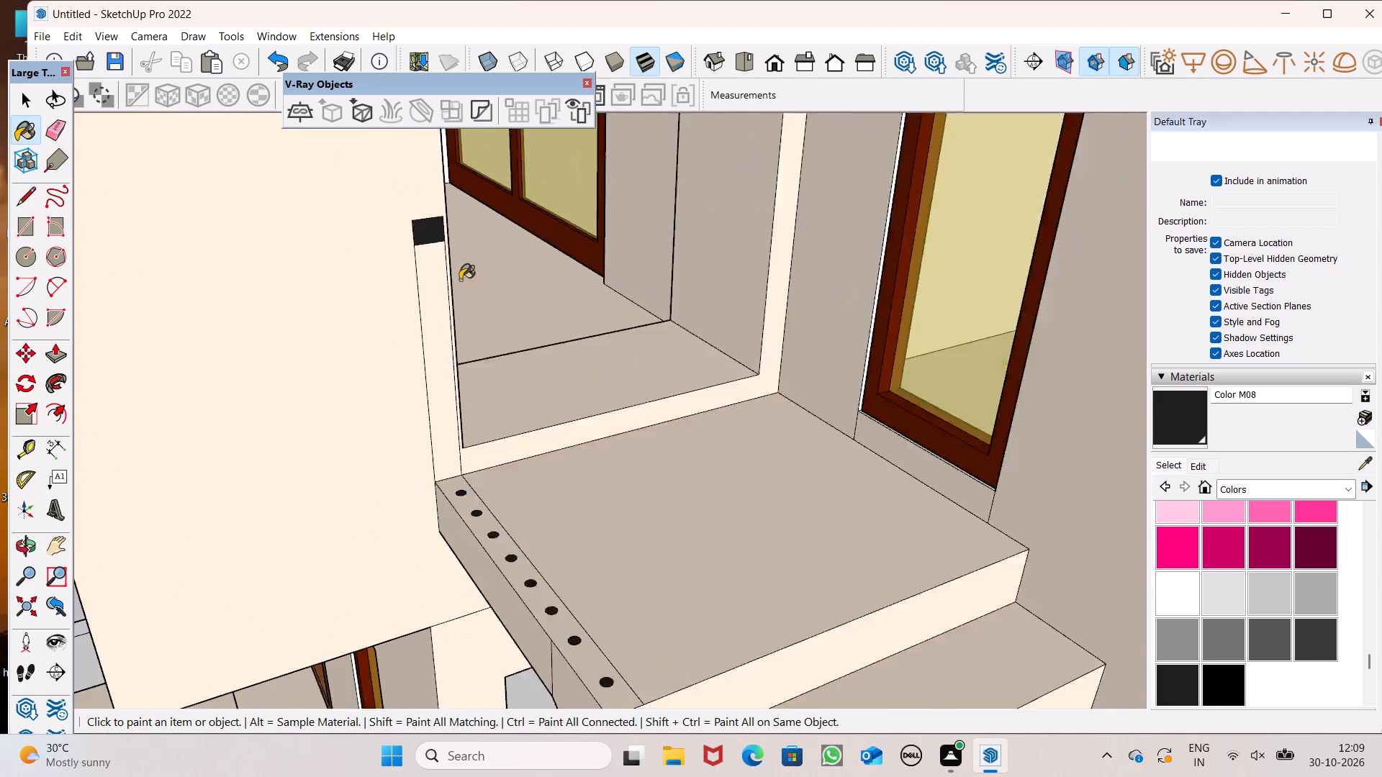
{"action": "scroll", "coordinate": [460, 280], "scroll_direction": "down", "scroll_amount": 3}
{"action": "key", "text": "space"}
Push/Pull the small dark wall face outward along the landing's open edge about 5' 8 1/2" to form the handrail.
{"action": "scroll", "coordinate": [456, 291], "scroll_direction": "down", "scroll_amount": 6}
{"action": "middle_click_drag", "start_coordinate": [485, 353], "coordinate": [518, 392]}
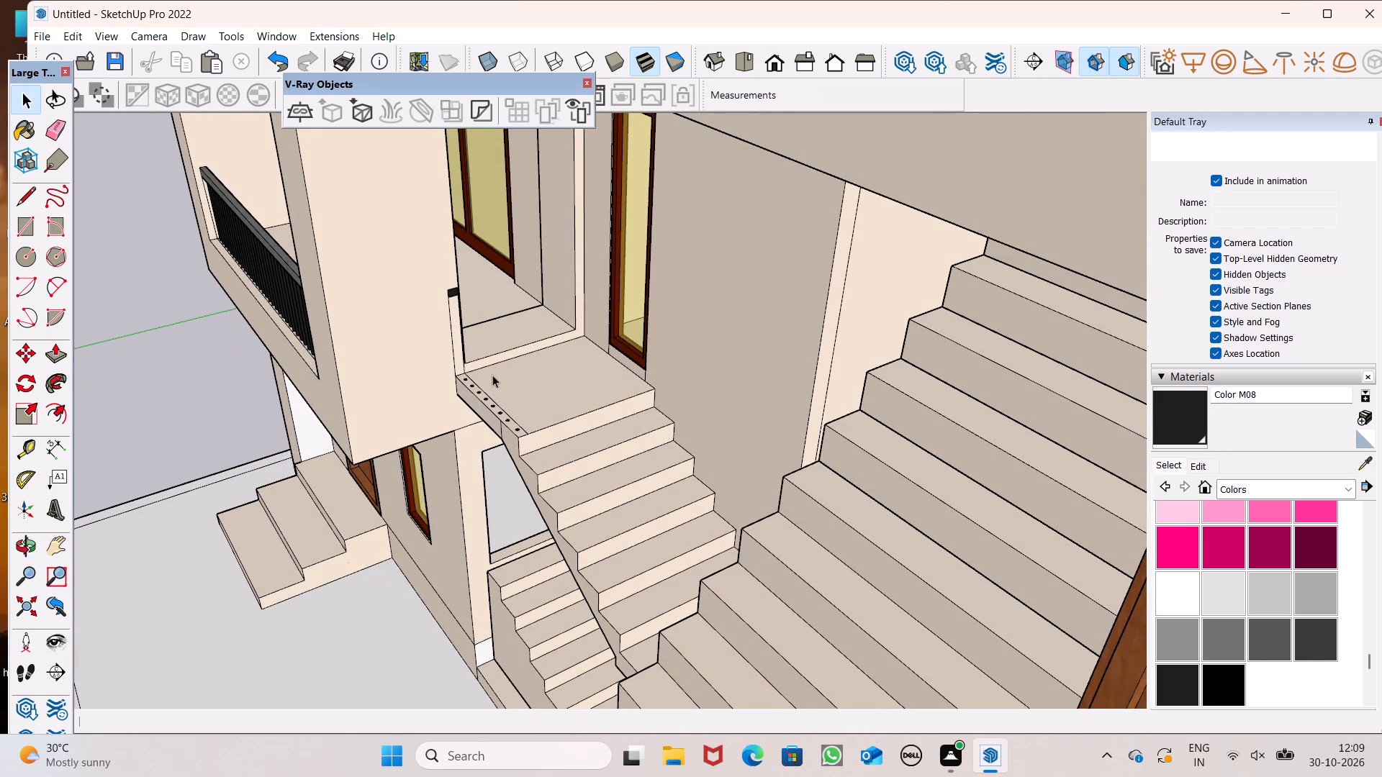
{"action": "left_click", "coordinate": [58, 355]}
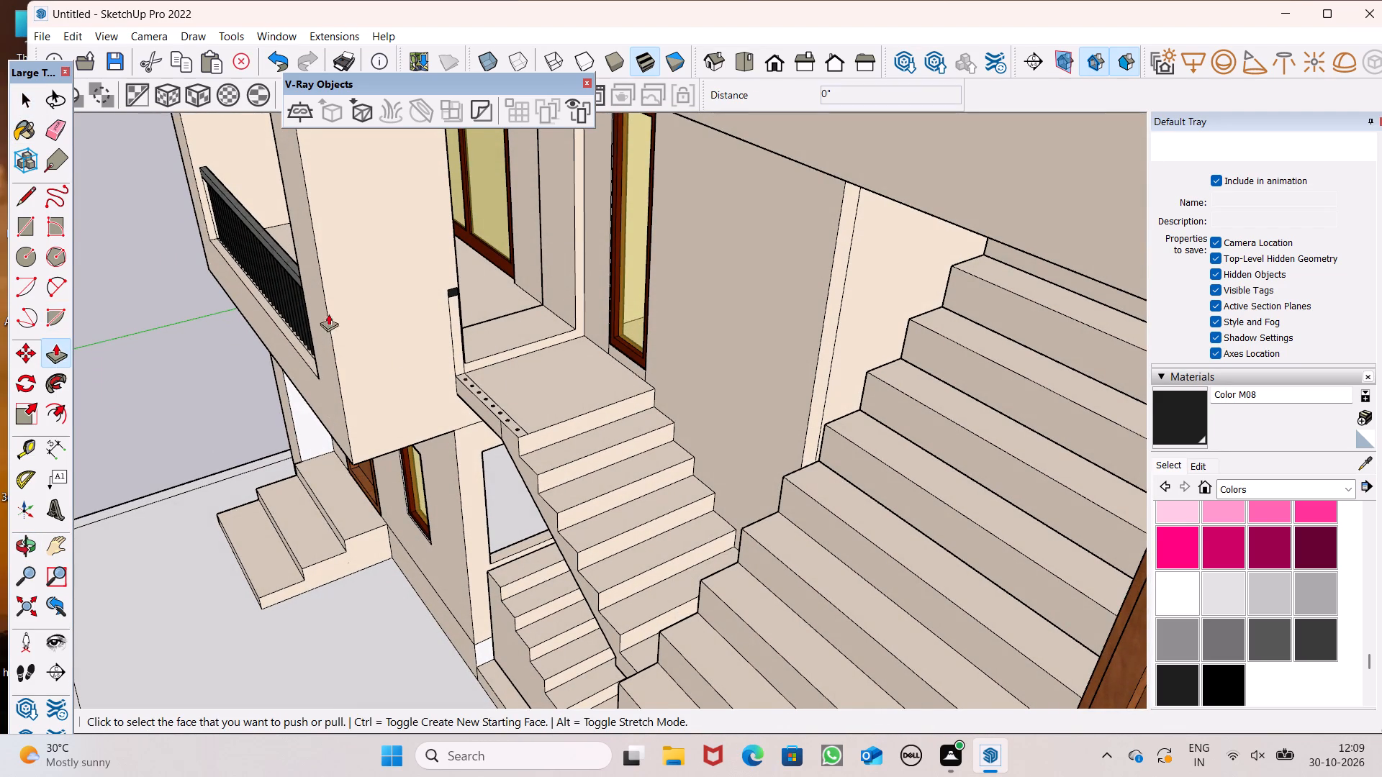
{"action": "scroll", "coordinate": [388, 318], "scroll_direction": "up", "scroll_amount": 6}
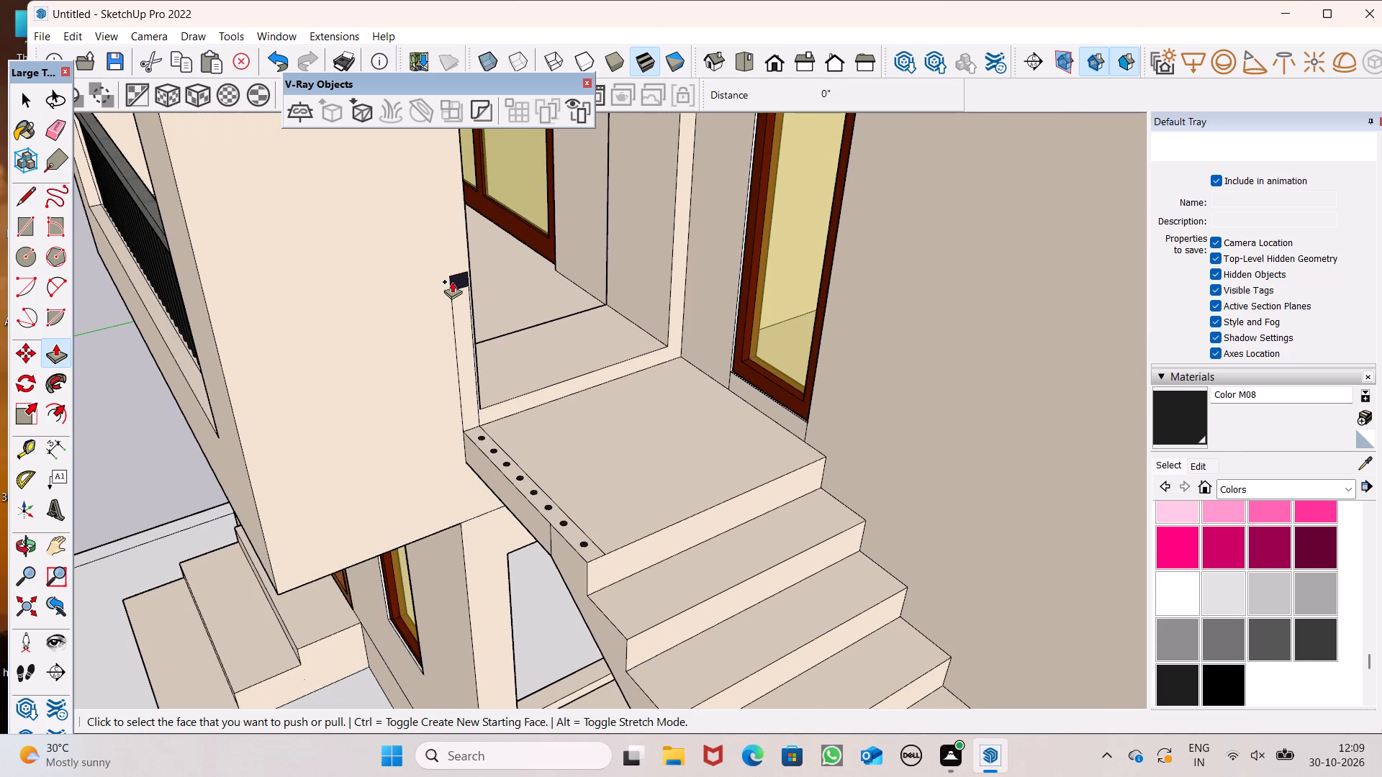
{"action": "left_click_drag", "start_coordinate": [454, 281], "coordinate": [664, 525]}
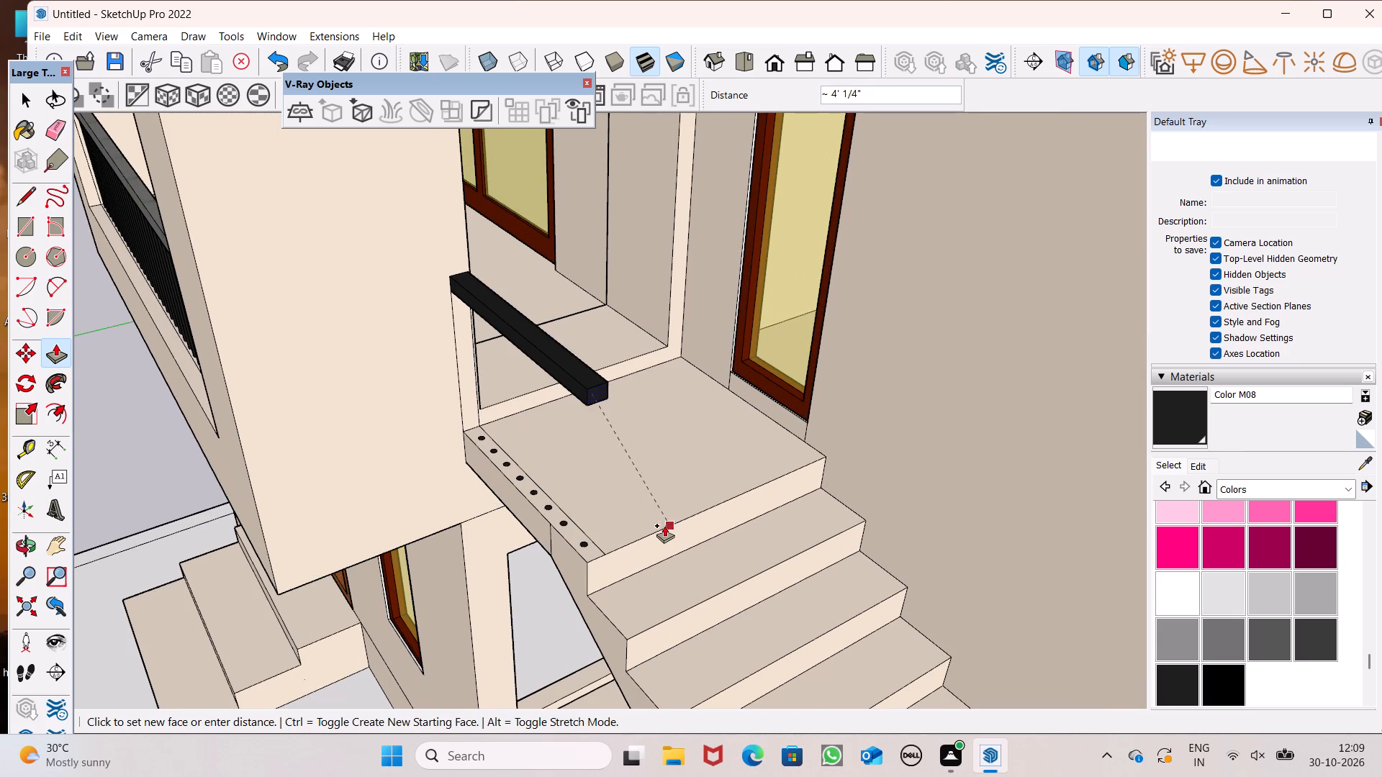
{"action": "left_click_drag", "start_coordinate": [664, 525], "coordinate": [636, 496]}
Push/Pull the first six dark circles from the wall end up about 2' 9" to the handrail's underside as round balusters.
{"action": "scroll", "coordinate": [455, 419], "scroll_direction": "up", "scroll_amount": 6}
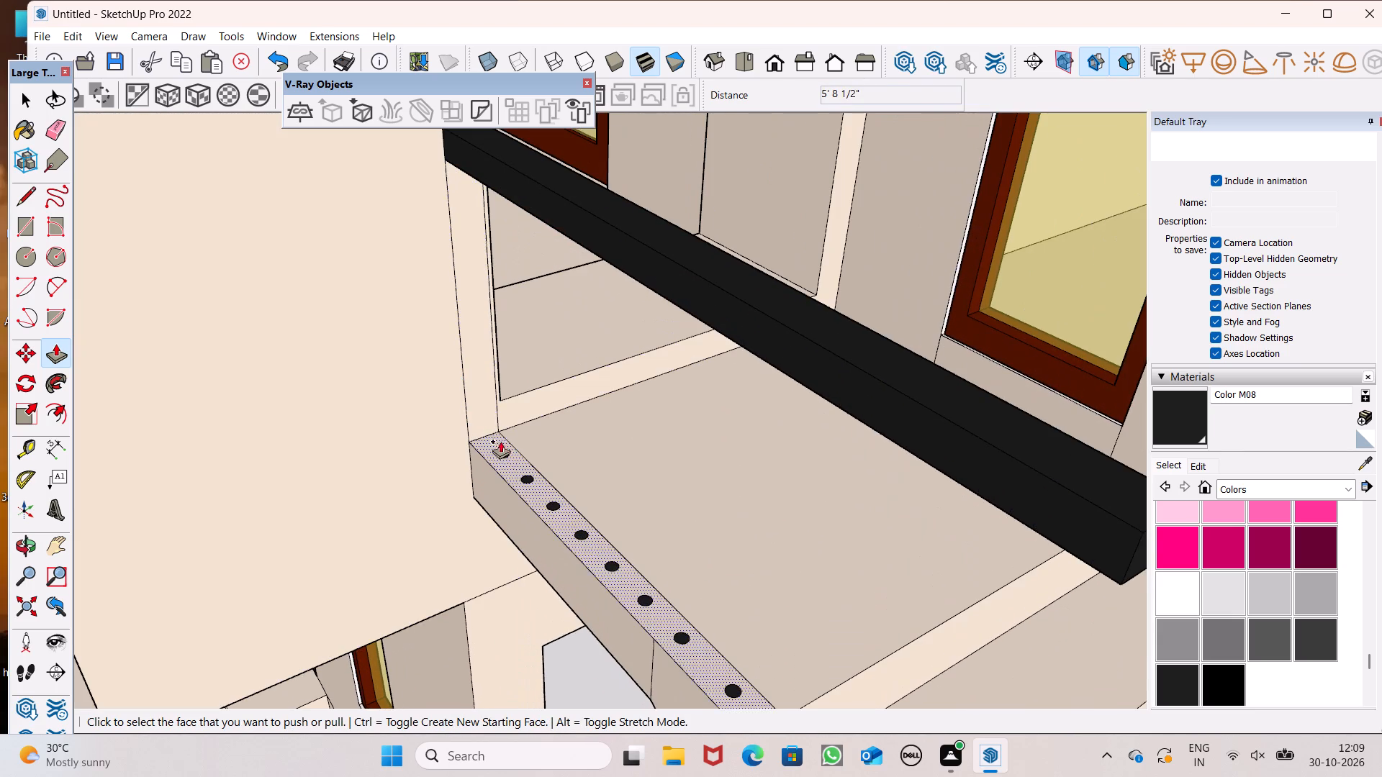
{"action": "left_click_drag", "start_coordinate": [503, 453], "coordinate": [525, 285]}
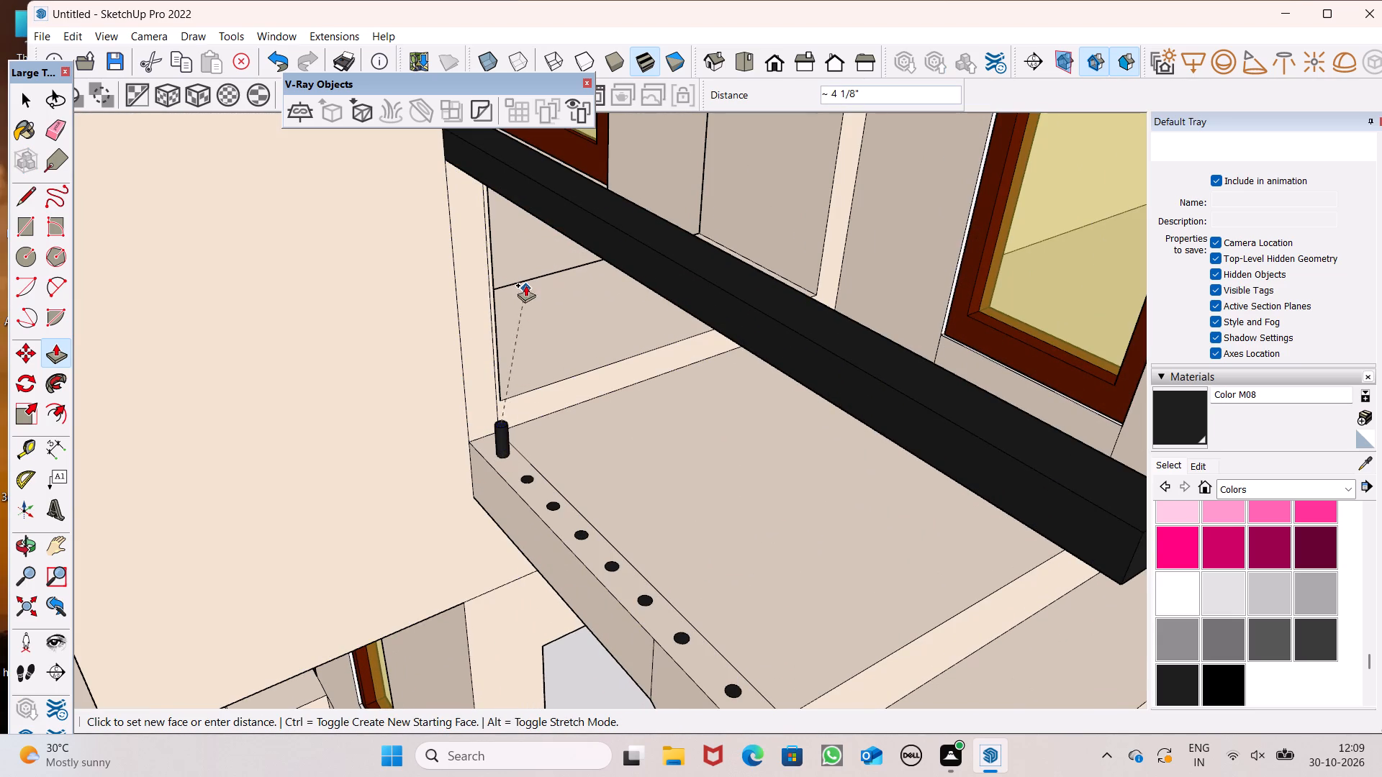
{"action": "left_click_drag", "start_coordinate": [525, 285], "coordinate": [525, 204]}
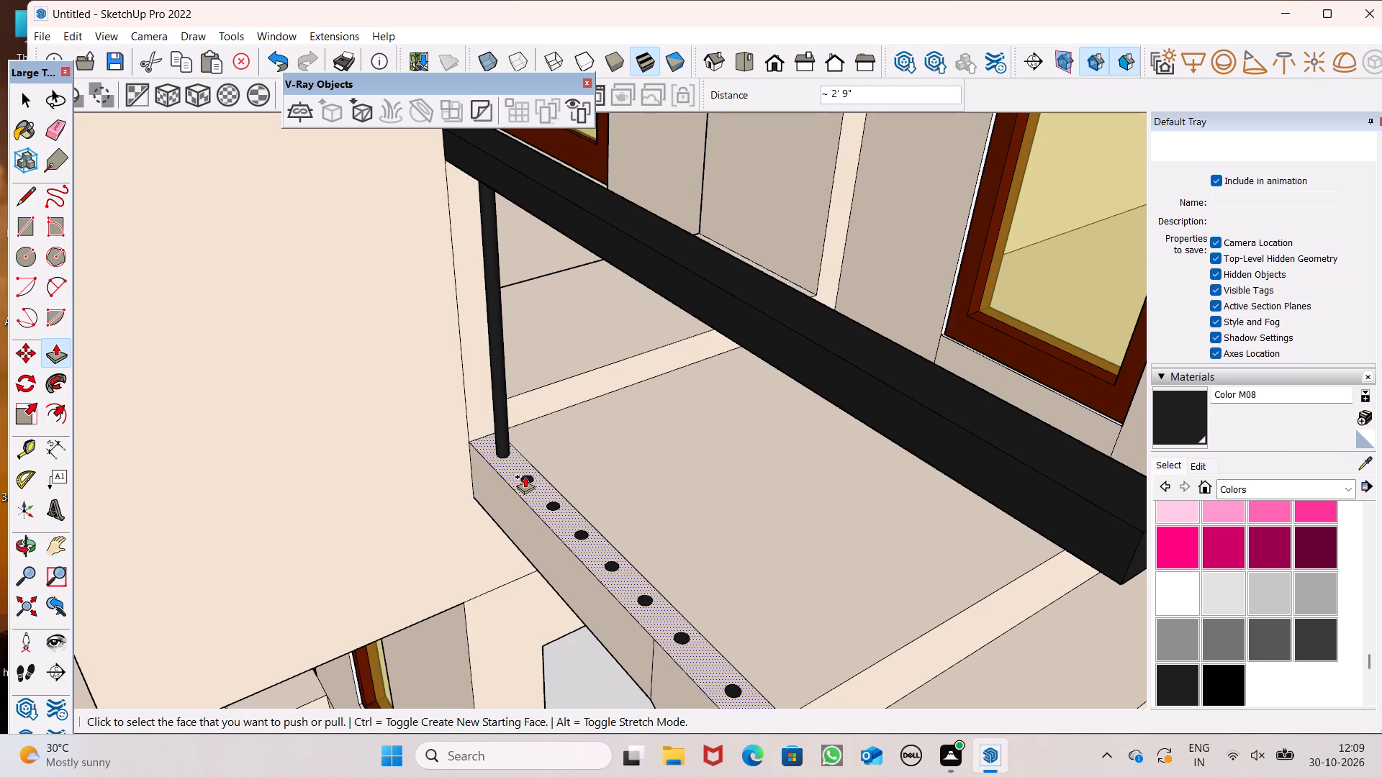
{"action": "left_click_drag", "start_coordinate": [526, 478], "coordinate": [552, 222]}
{"action": "left_click_drag", "start_coordinate": [551, 504], "coordinate": [573, 286]}
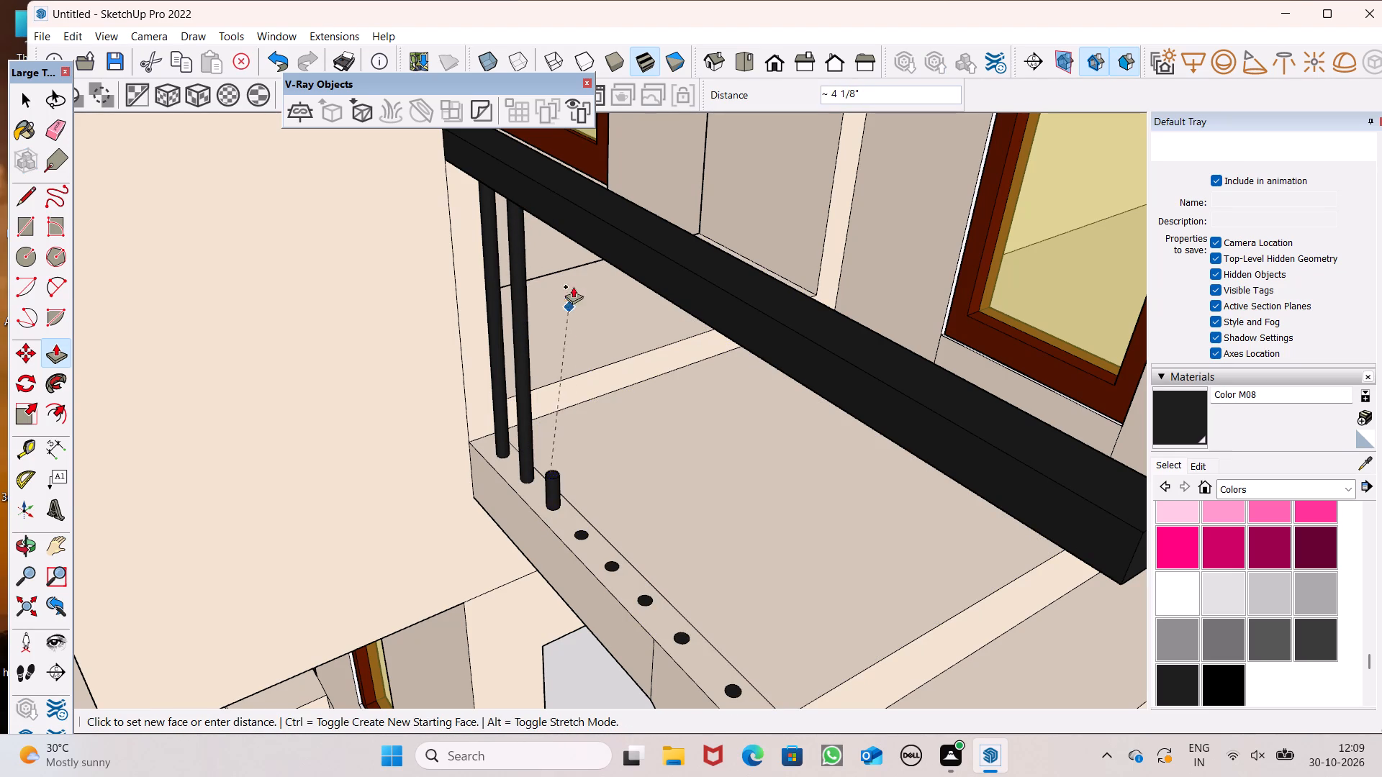
{"action": "left_click_drag", "start_coordinate": [573, 286], "coordinate": [587, 252]}
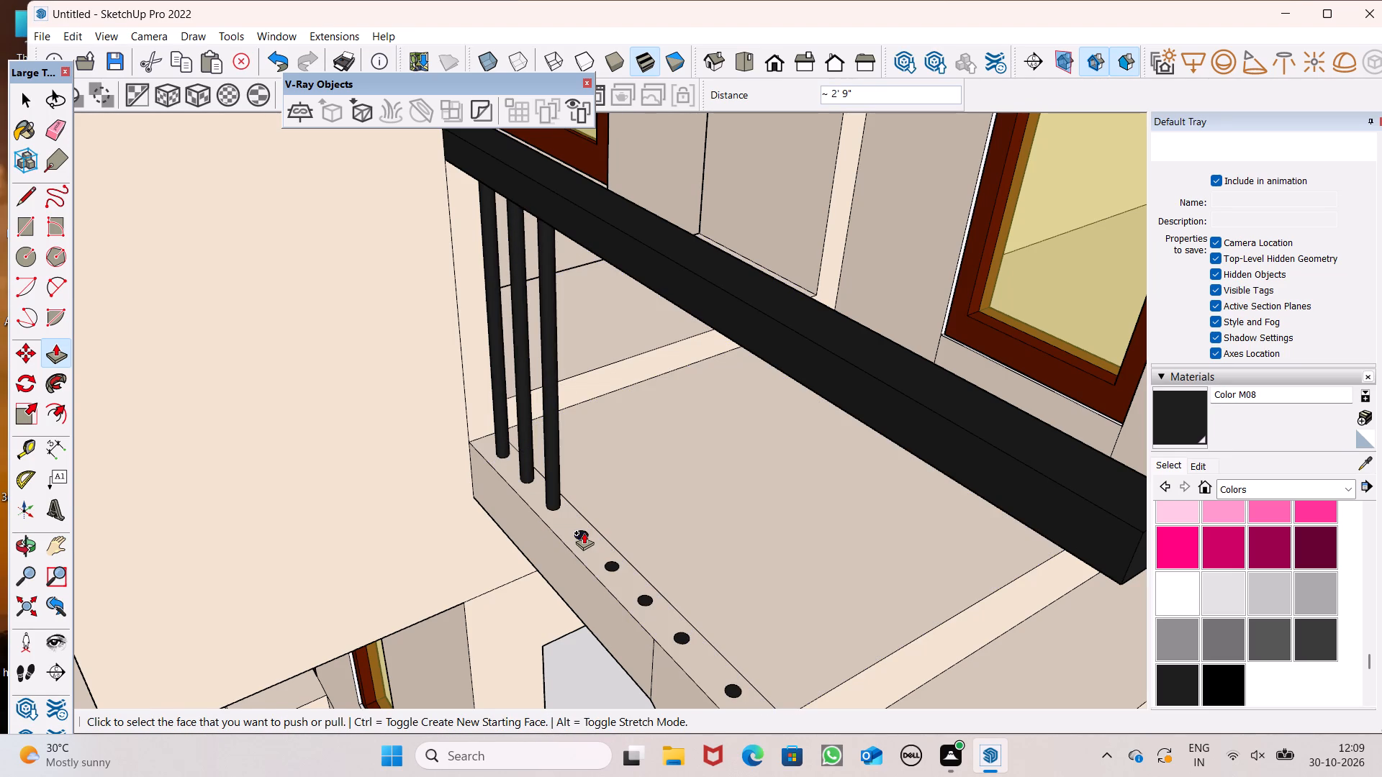
{"action": "left_click_drag", "start_coordinate": [584, 532], "coordinate": [623, 231]}
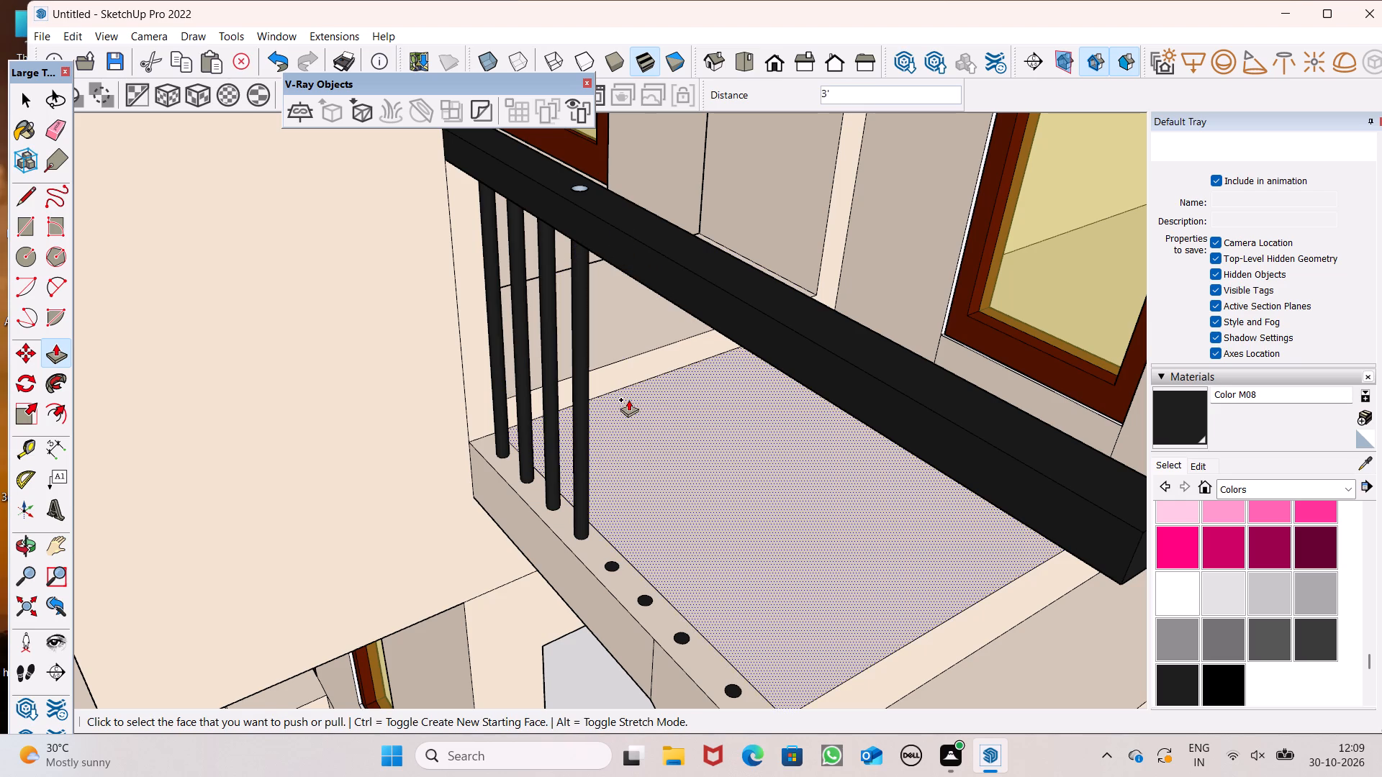
{"action": "key", "text": "ctrl+z"}
{"action": "left_click_drag", "start_coordinate": [578, 535], "coordinate": [577, 468]}
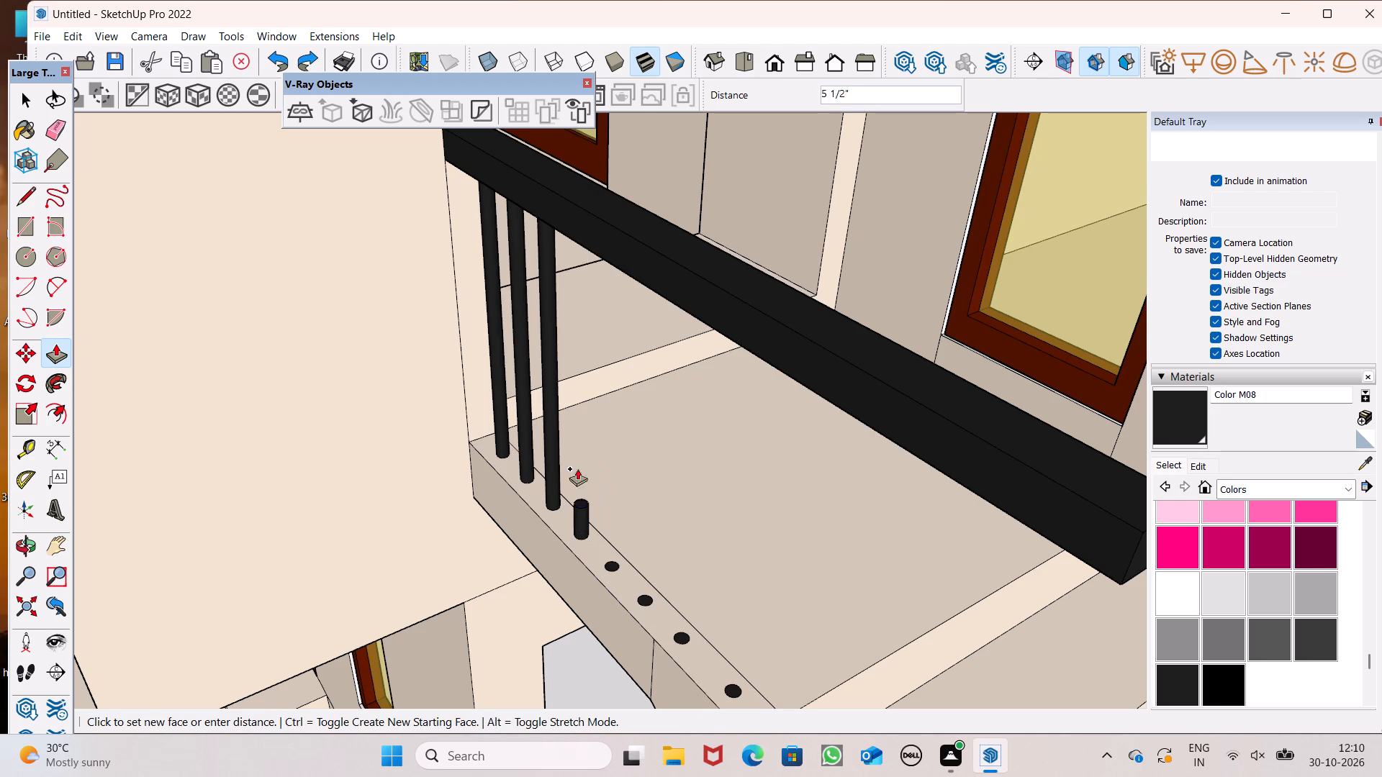
{"action": "left_click_drag", "start_coordinate": [577, 468], "coordinate": [565, 236]}
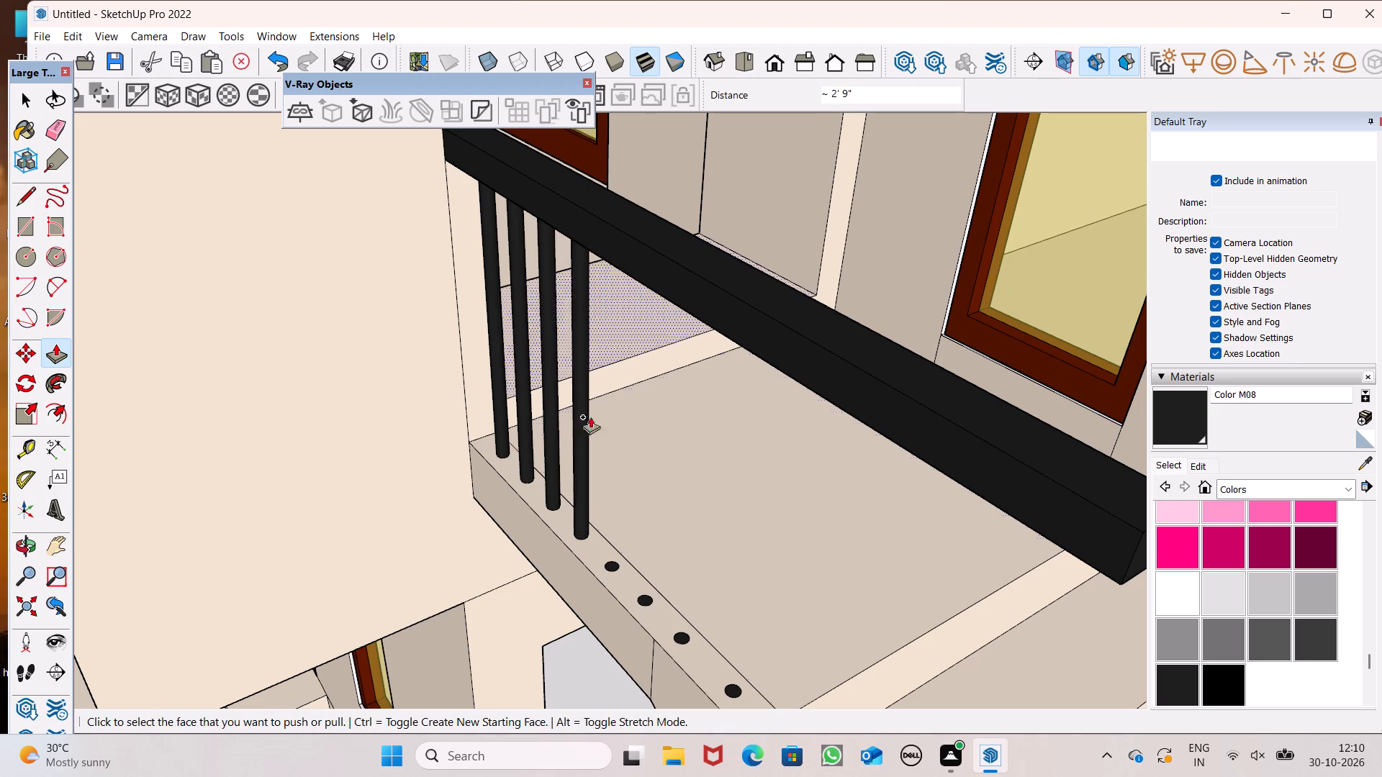
{"action": "left_click_drag", "start_coordinate": [610, 564], "coordinate": [619, 515]}
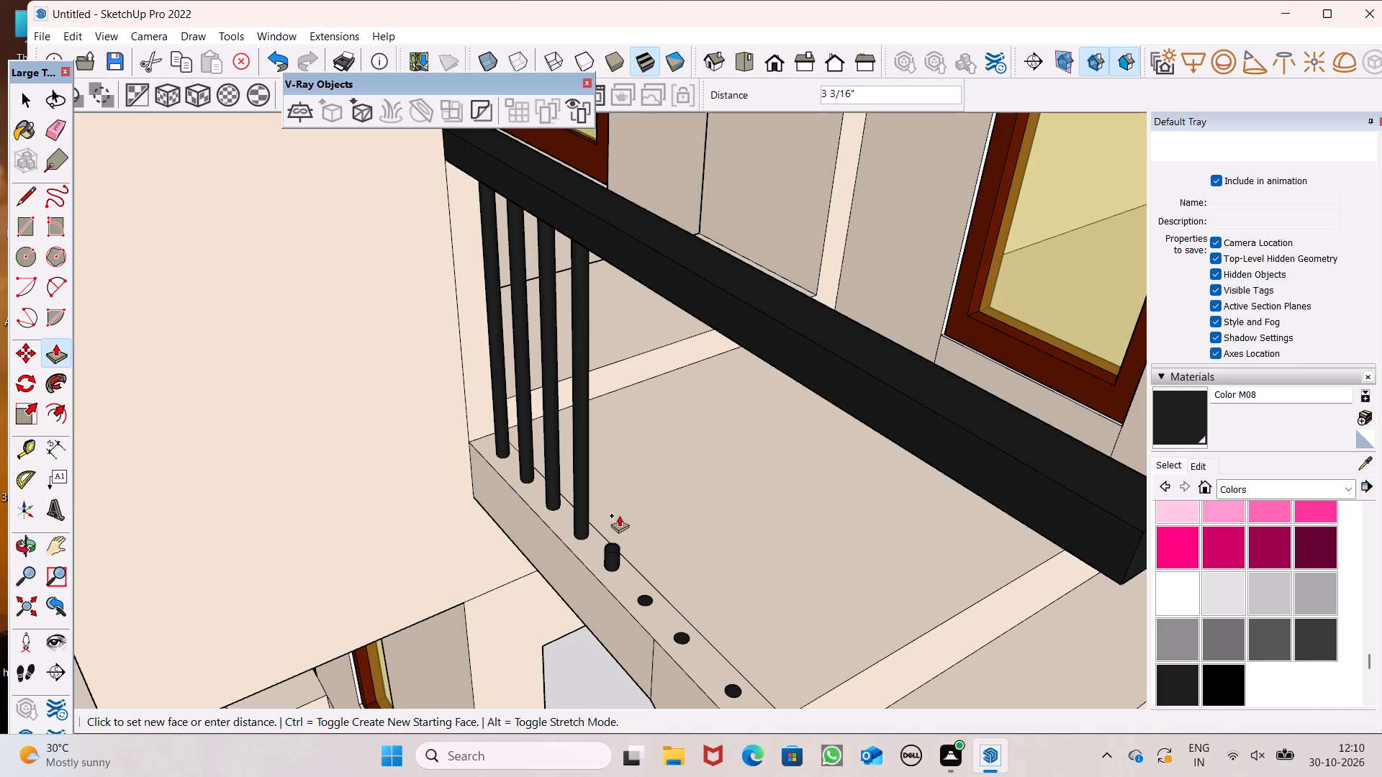
{"action": "left_click_drag", "start_coordinate": [619, 515], "coordinate": [642, 283]}
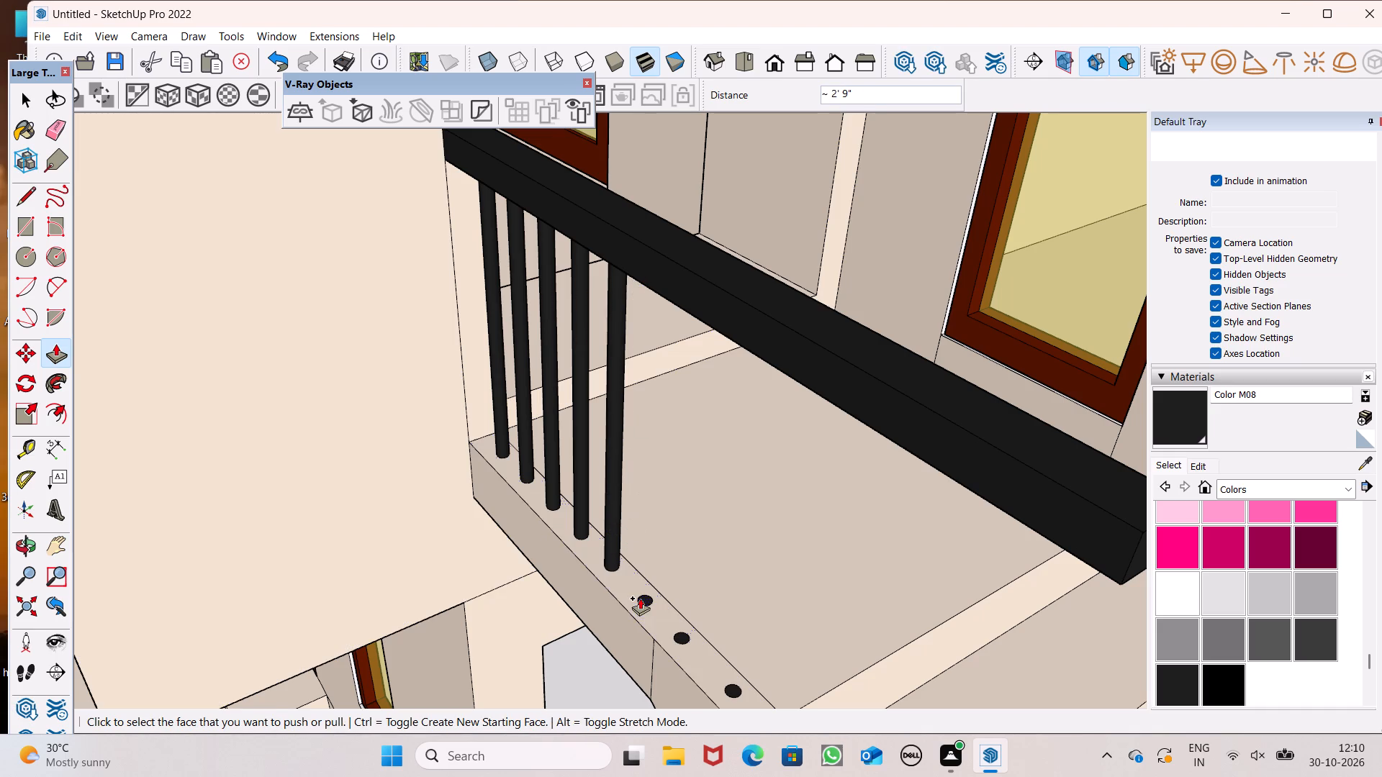
{"action": "left_click_drag", "start_coordinate": [641, 599], "coordinate": [677, 302]}
Push/Pull the last two dark circles near the steps up about 2' 9" to the handrail's underside.
{"action": "scroll", "coordinate": [572, 243], "scroll_direction": "down", "scroll_amount": 7}
{"action": "middle_click_drag", "start_coordinate": [628, 524], "coordinate": [690, 594]}
{"action": "scroll", "coordinate": [708, 496], "scroll_direction": "up", "scroll_amount": 6}
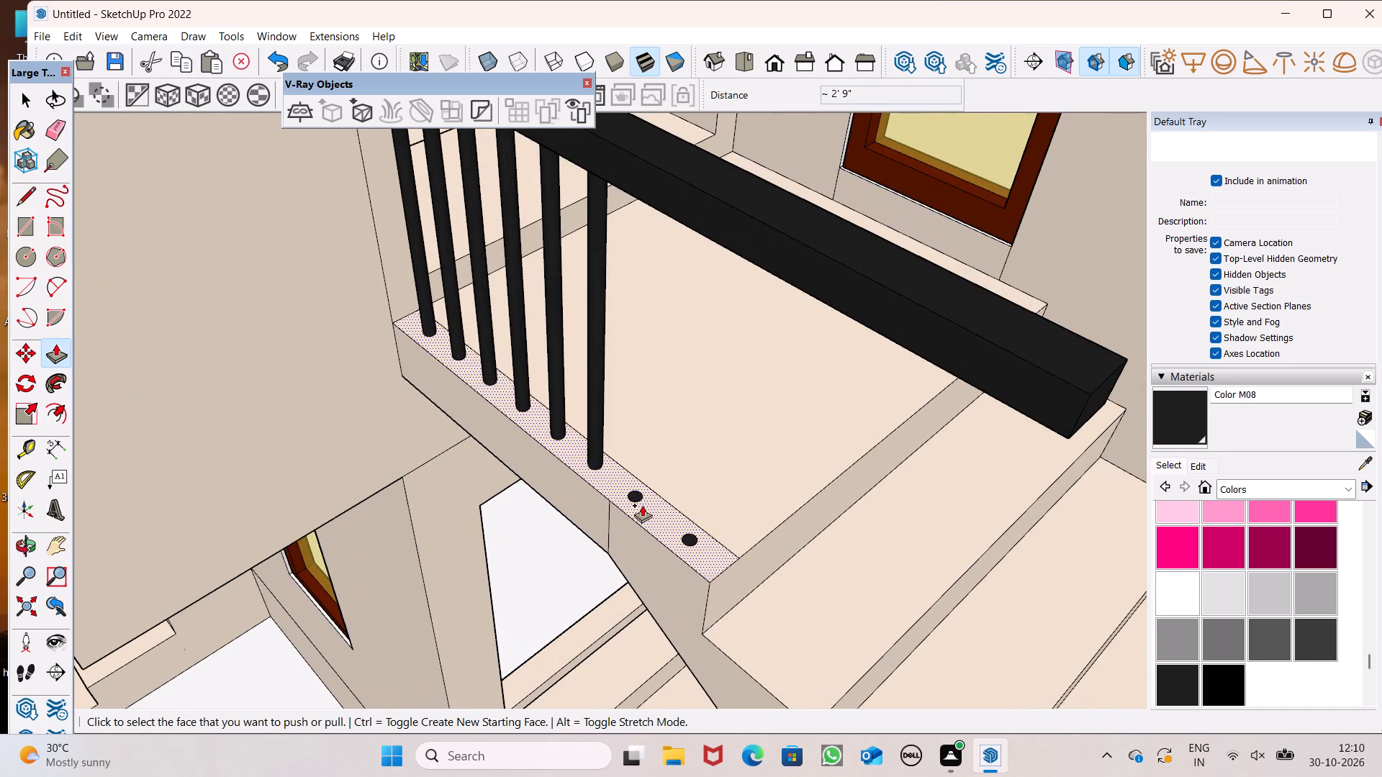
{"action": "left_click_drag", "start_coordinate": [635, 499], "coordinate": [632, 208]}
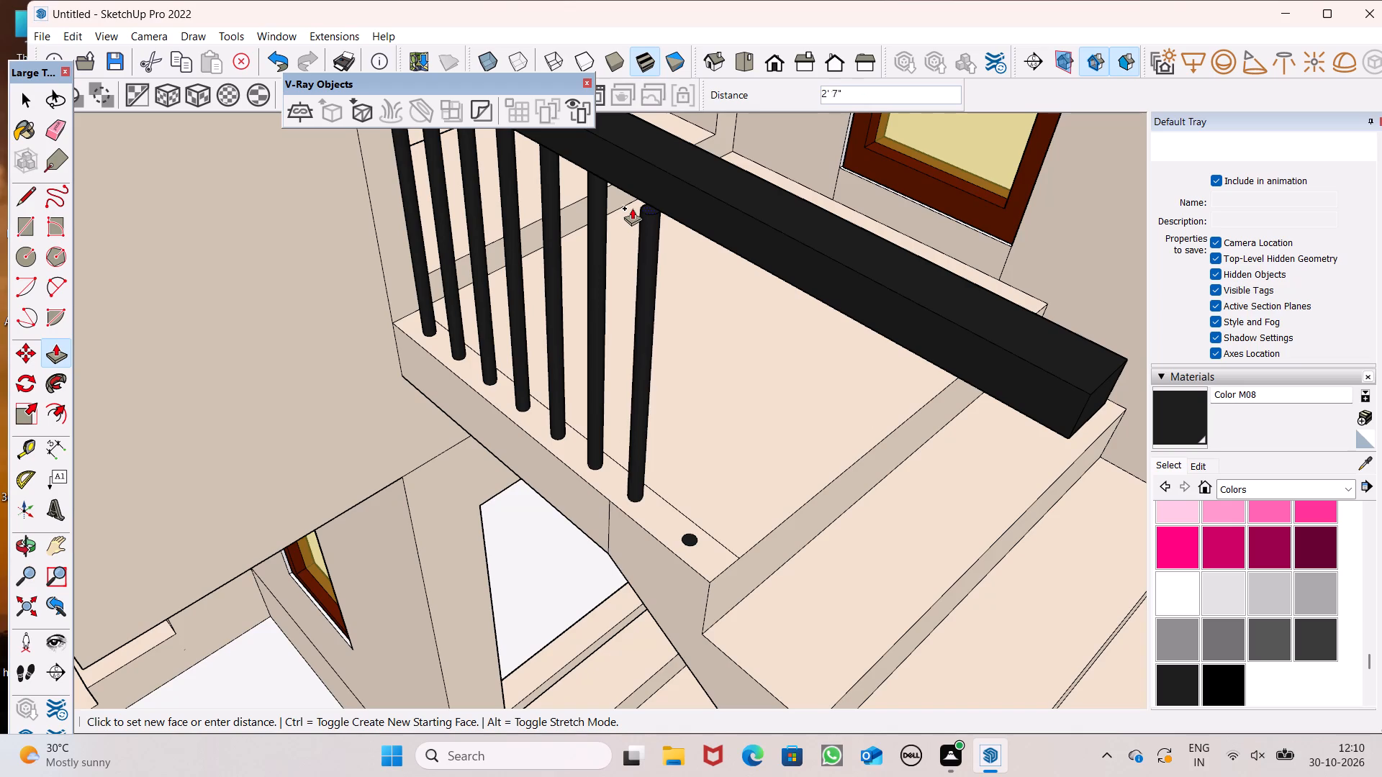
{"action": "left_click_drag", "start_coordinate": [632, 208], "coordinate": [638, 195]}
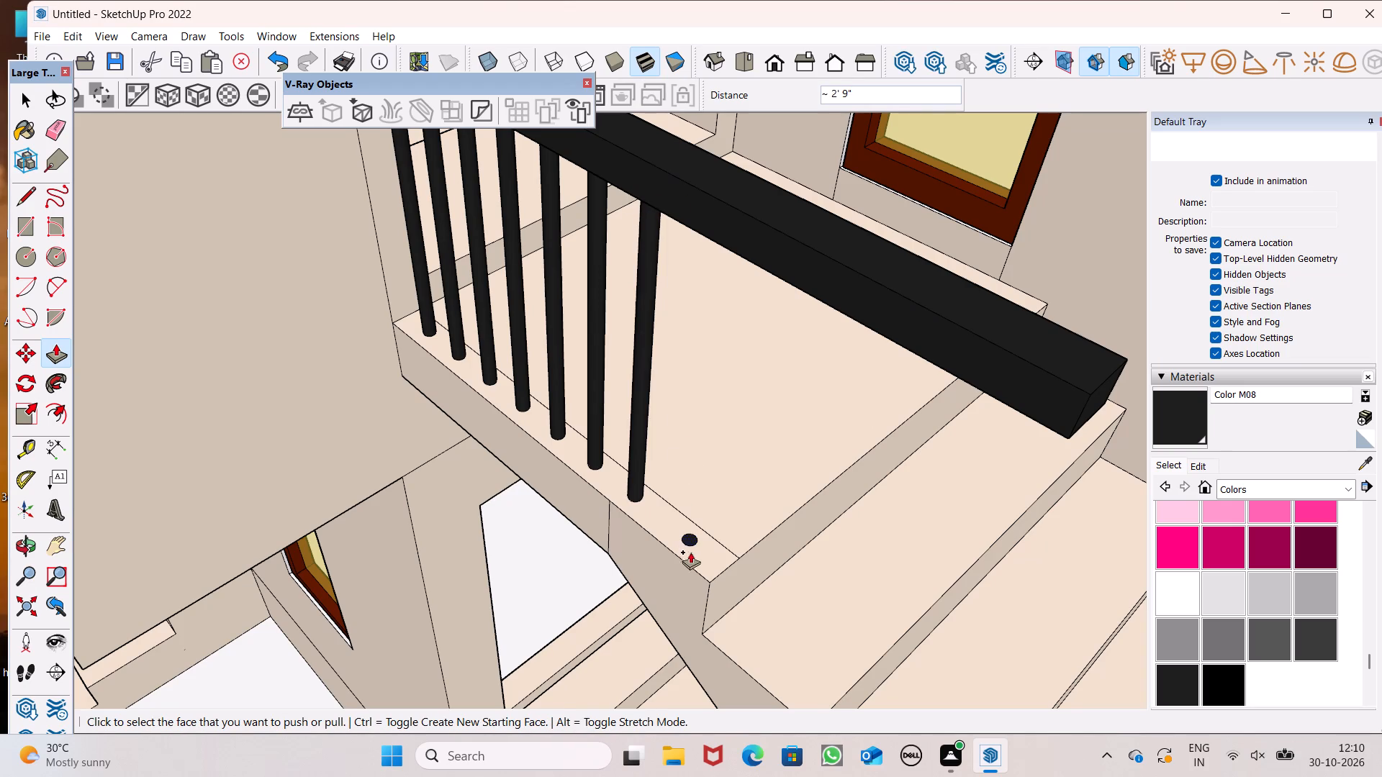
{"action": "left_click_drag", "start_coordinate": [689, 540], "coordinate": [758, 258]}
Examine the landing railing from several sides, including how its handrail ends above the steps.
{"action": "scroll", "coordinate": [731, 249], "scroll_direction": "down", "scroll_amount": 7}
{"action": "middle_click_drag", "start_coordinate": [731, 328], "coordinate": [738, 214]}
{"action": "scroll", "coordinate": [731, 214], "scroll_direction": "up", "scroll_amount": 1}
{"action": "scroll", "coordinate": [576, 266], "scroll_direction": "down", "scroll_amount": 5}
{"action": "middle_click_drag", "start_coordinate": [587, 310], "coordinate": [584, 326]}
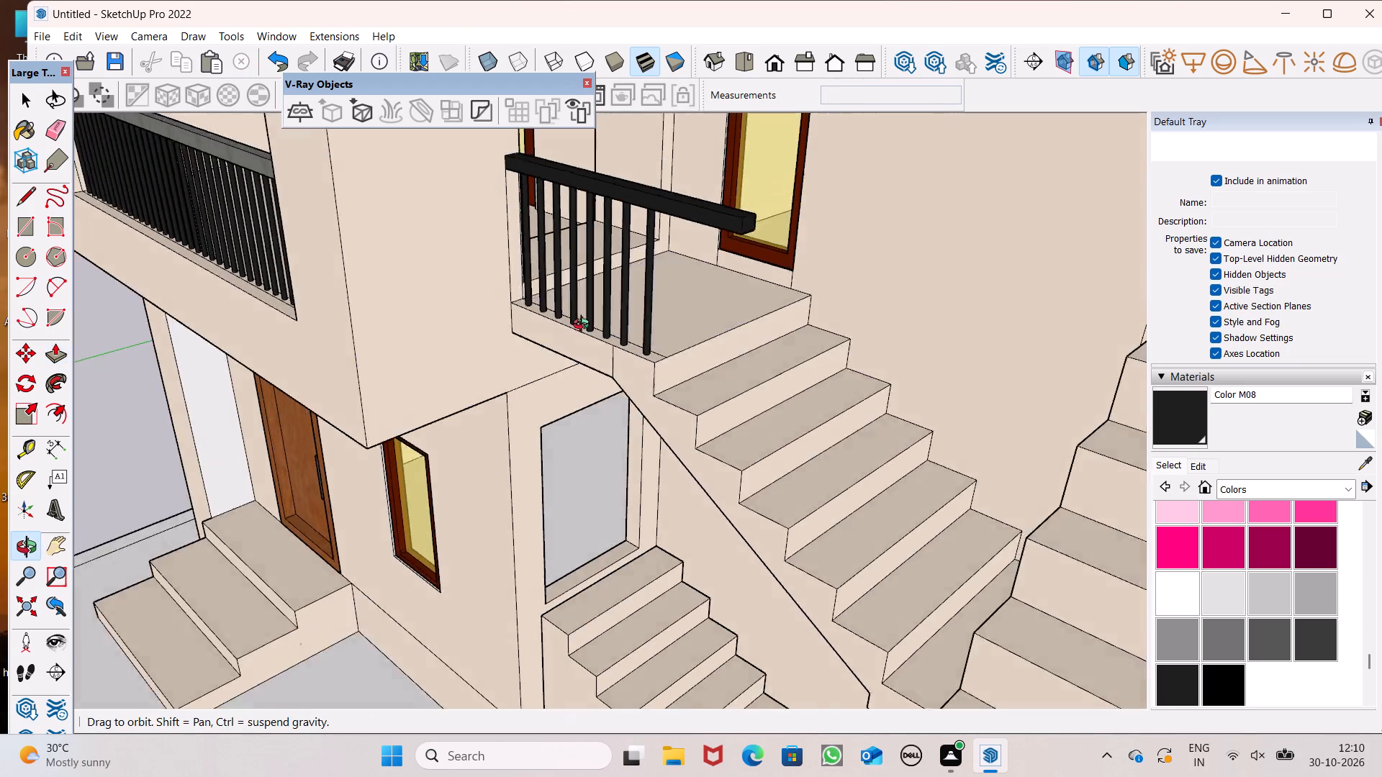
{"action": "middle_click_drag", "start_coordinate": [584, 326], "coordinate": [656, 293]}
{"action": "scroll", "coordinate": [631, 362], "scroll_direction": "down", "scroll_amount": 6}
{"action": "scroll", "coordinate": [660, 415], "scroll_direction": "up", "scroll_amount": 1}
{"action": "middle_click_drag", "start_coordinate": [660, 417], "coordinate": [508, 397]}
{"action": "scroll", "coordinate": [620, 242], "scroll_direction": "up", "scroll_amount": 4}
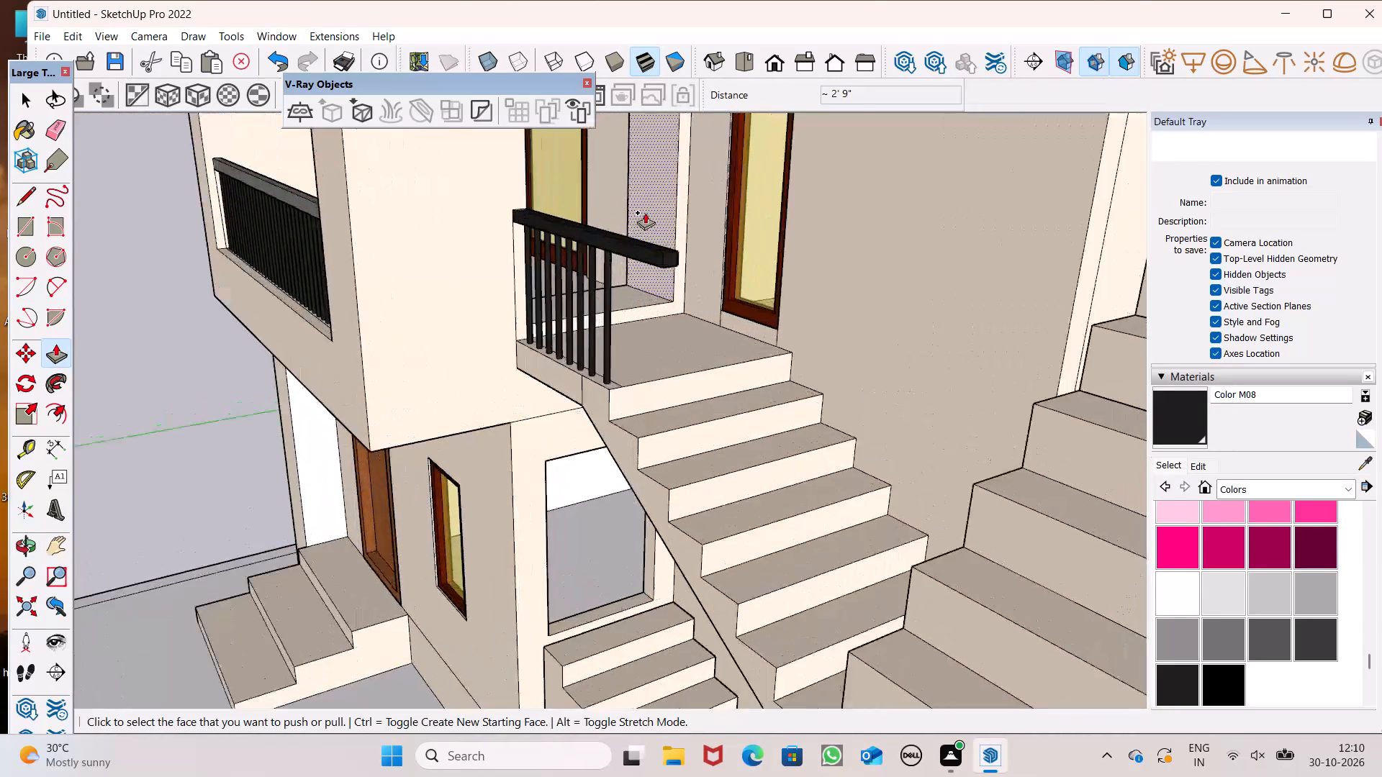
Push/Pull the handrail's free end face to shorten its overhang past the last baluster, making a final adjustment of about 1' 5/8".
{"action": "scroll", "coordinate": [645, 212], "scroll_direction": "up", "scroll_amount": 3}
{"action": "scroll", "coordinate": [669, 300], "scroll_direction": "down", "scroll_amount": 2}
{"action": "middle_click_drag", "start_coordinate": [672, 304], "coordinate": [690, 310]}
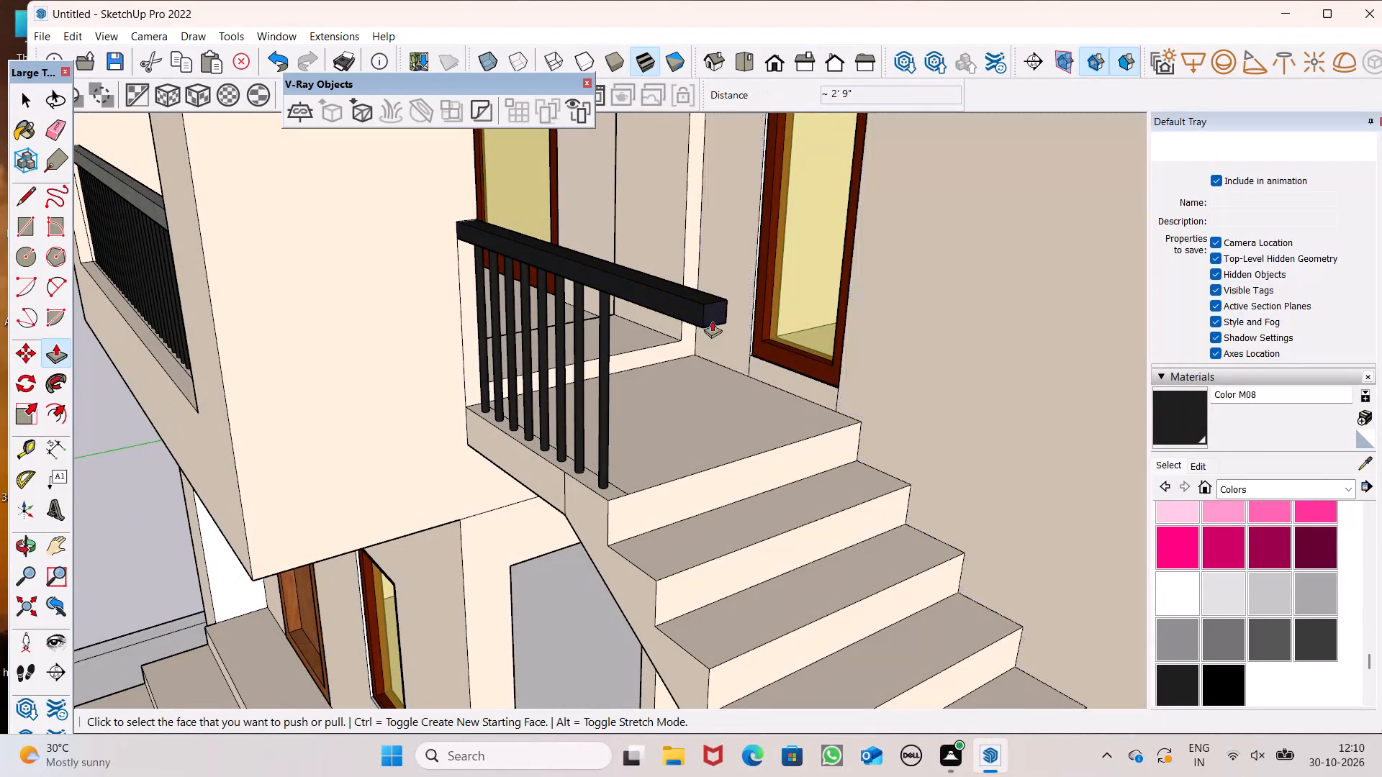
{"action": "left_click_drag", "start_coordinate": [710, 326], "coordinate": [664, 342]}
{"action": "scroll", "coordinate": [532, 290], "scroll_direction": "down", "scroll_amount": 3}
{"action": "middle_click_drag", "start_coordinate": [607, 337], "coordinate": [656, 455]}
{"action": "scroll", "coordinate": [646, 449], "scroll_direction": "up", "scroll_amount": 6}
{"action": "left_click_drag", "start_coordinate": [613, 388], "coordinate": [715, 483]}
Paint both strips of the landing handrail's underside with white Color M00.
{"action": "scroll", "coordinate": [618, 375], "scroll_direction": "down", "scroll_amount": 8}
{"action": "scroll", "coordinate": [615, 401], "scroll_direction": "up", "scroll_amount": 1}
{"action": "middle_click_drag", "start_coordinate": [610, 401], "coordinate": [684, 53]}
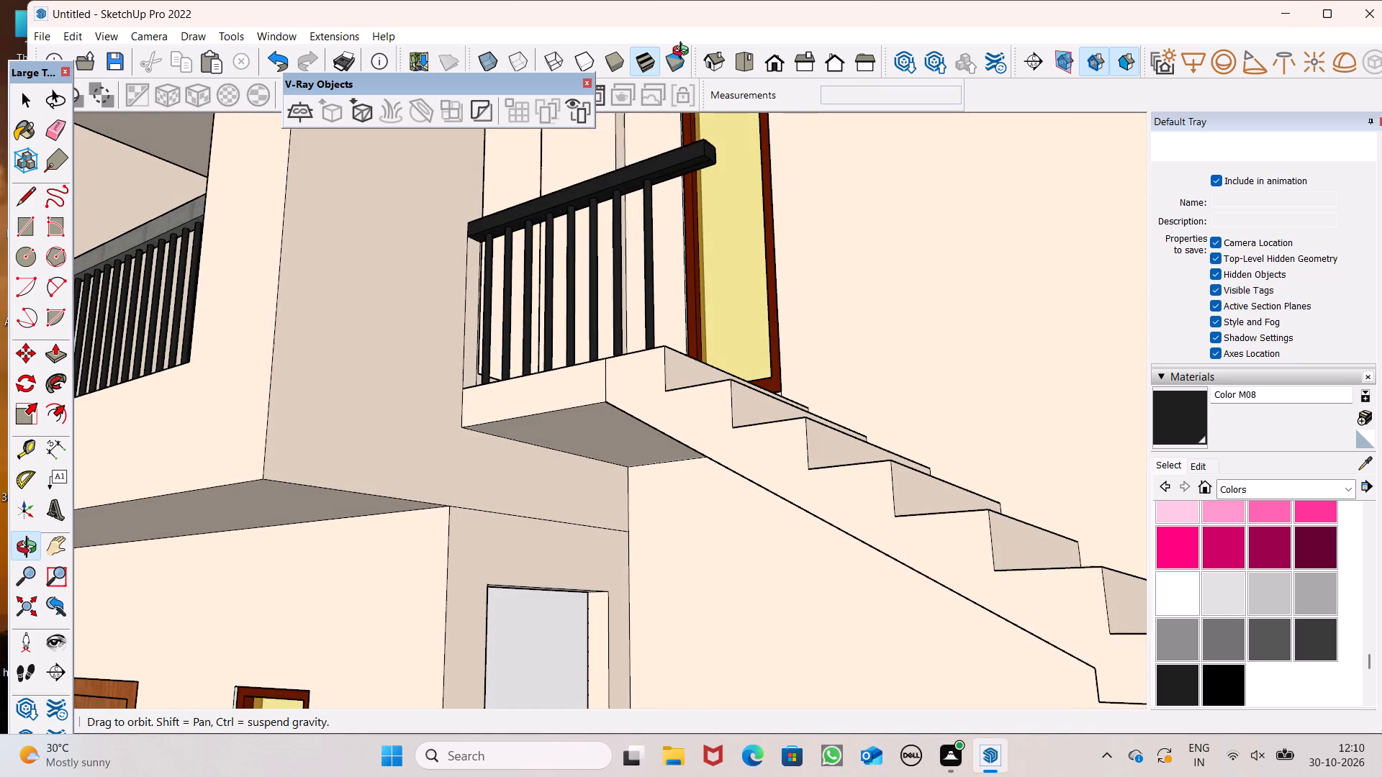
{"action": "middle_click_drag", "start_coordinate": [684, 53], "coordinate": [720, 199]}
{"action": "middle_click_drag", "start_coordinate": [768, 299], "coordinate": [780, 183]}
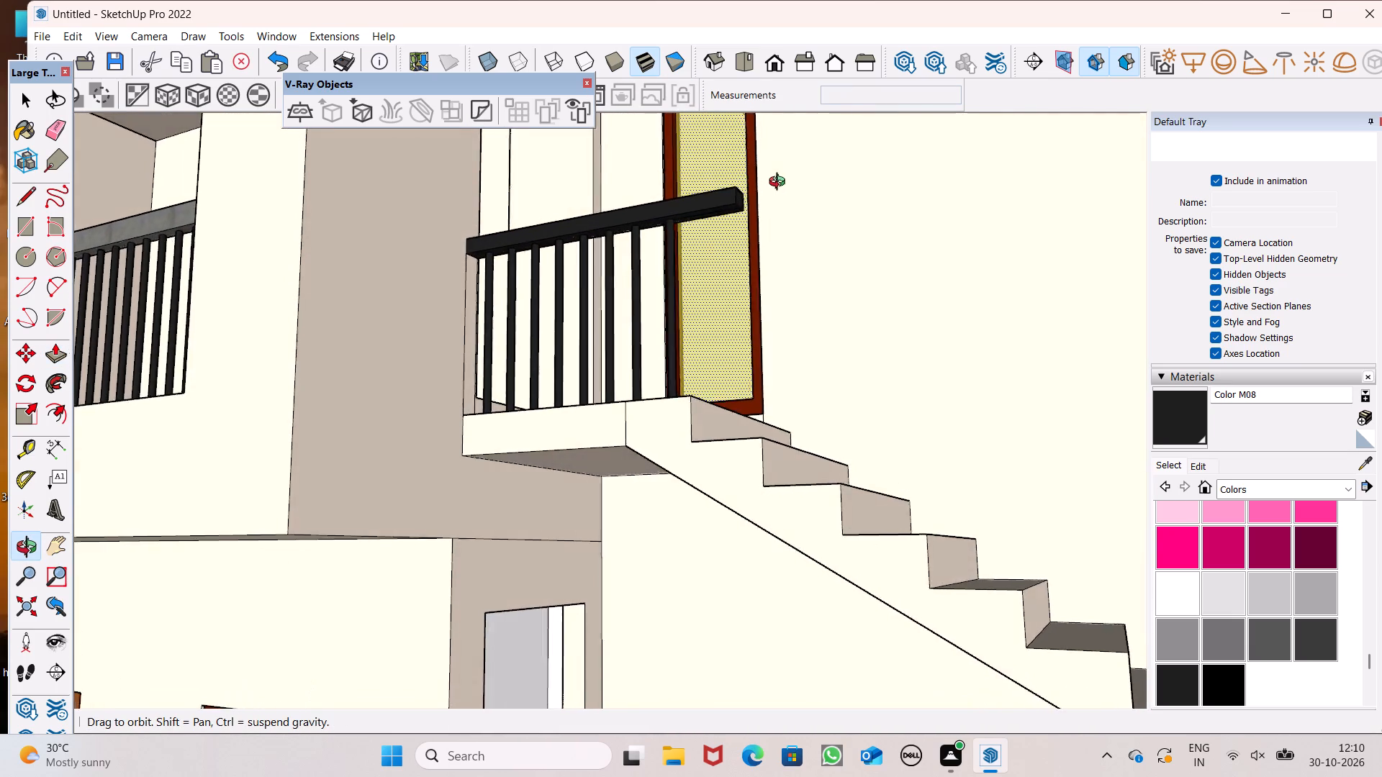
{"action": "middle_click_drag", "start_coordinate": [780, 183], "coordinate": [705, 218]}
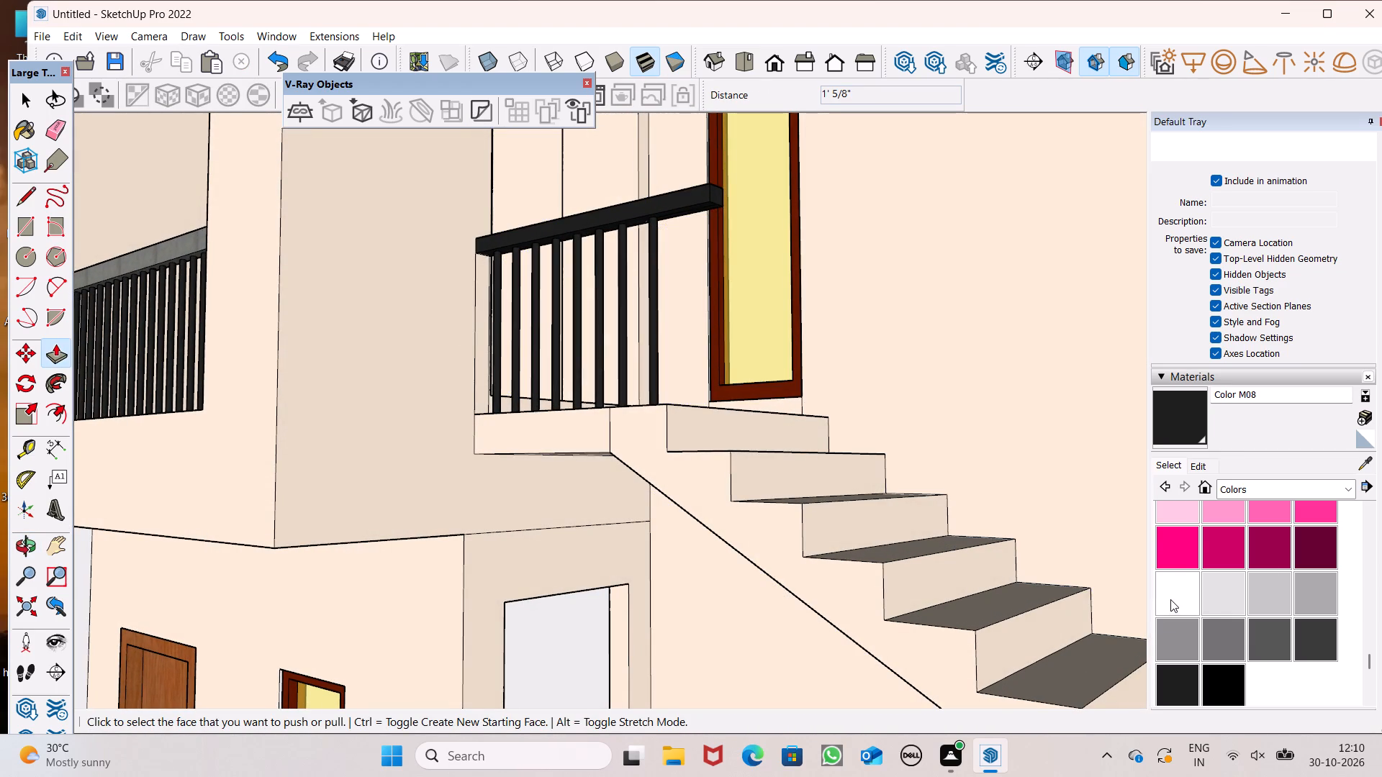
{"action": "left_click", "coordinate": [1171, 599]}
{"action": "scroll", "coordinate": [779, 264], "scroll_direction": "up", "scroll_amount": 7}
{"action": "scroll", "coordinate": [721, 283], "scroll_direction": "down", "scroll_amount": 6}
{"action": "scroll", "coordinate": [677, 237], "scroll_direction": "up", "scroll_amount": 6}
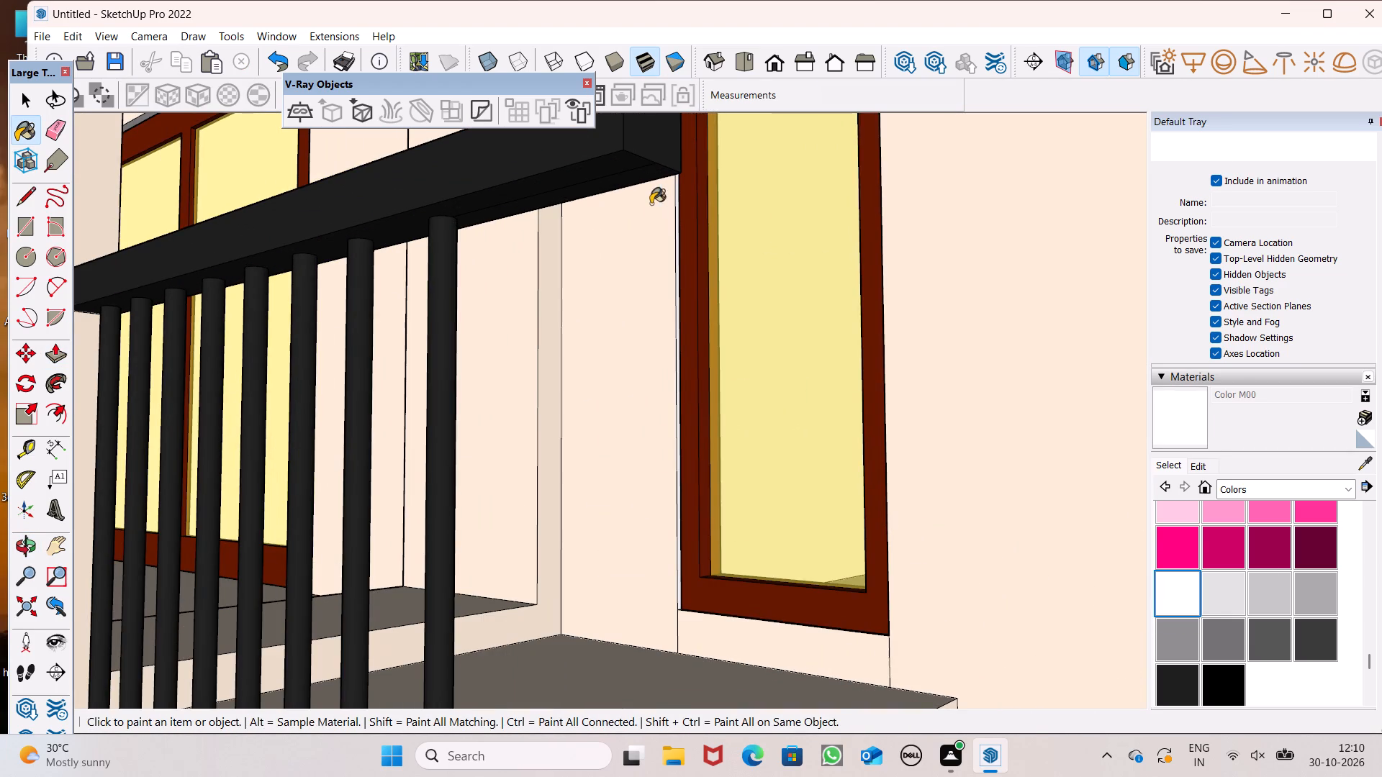
{"action": "left_click", "coordinate": [636, 169]}
{"action": "scroll", "coordinate": [636, 235], "scroll_direction": "down", "scroll_amount": 4}
{"action": "middle_click_drag", "start_coordinate": [630, 214], "coordinate": [616, 155]}
{"action": "scroll", "coordinate": [616, 155], "scroll_direction": "up", "scroll_amount": 1}
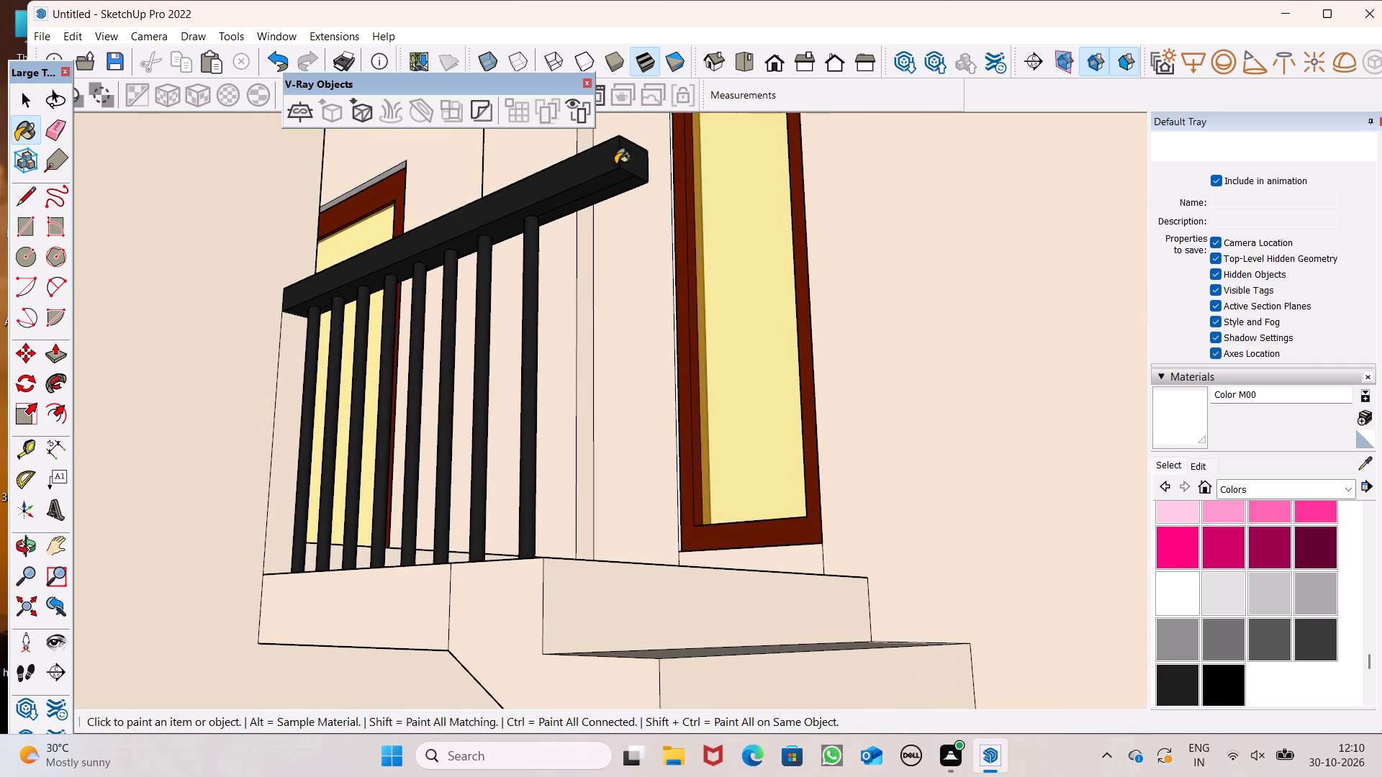
{"action": "scroll", "coordinate": [620, 173], "scroll_direction": "up", "scroll_amount": 9}
{"action": "left_click", "coordinate": [605, 198]}
Erase the lengthwise edge that splits the landing handrail's underside near its free end.
{"action": "scroll", "coordinate": [606, 200], "scroll_direction": "down", "scroll_amount": 3}
{"action": "middle_click_drag", "start_coordinate": [602, 201], "coordinate": [492, 117]}
{"action": "scroll", "coordinate": [518, 299], "scroll_direction": "down", "scroll_amount": 3}
{"action": "middle_click_drag", "start_coordinate": [489, 276], "coordinate": [464, 247]}
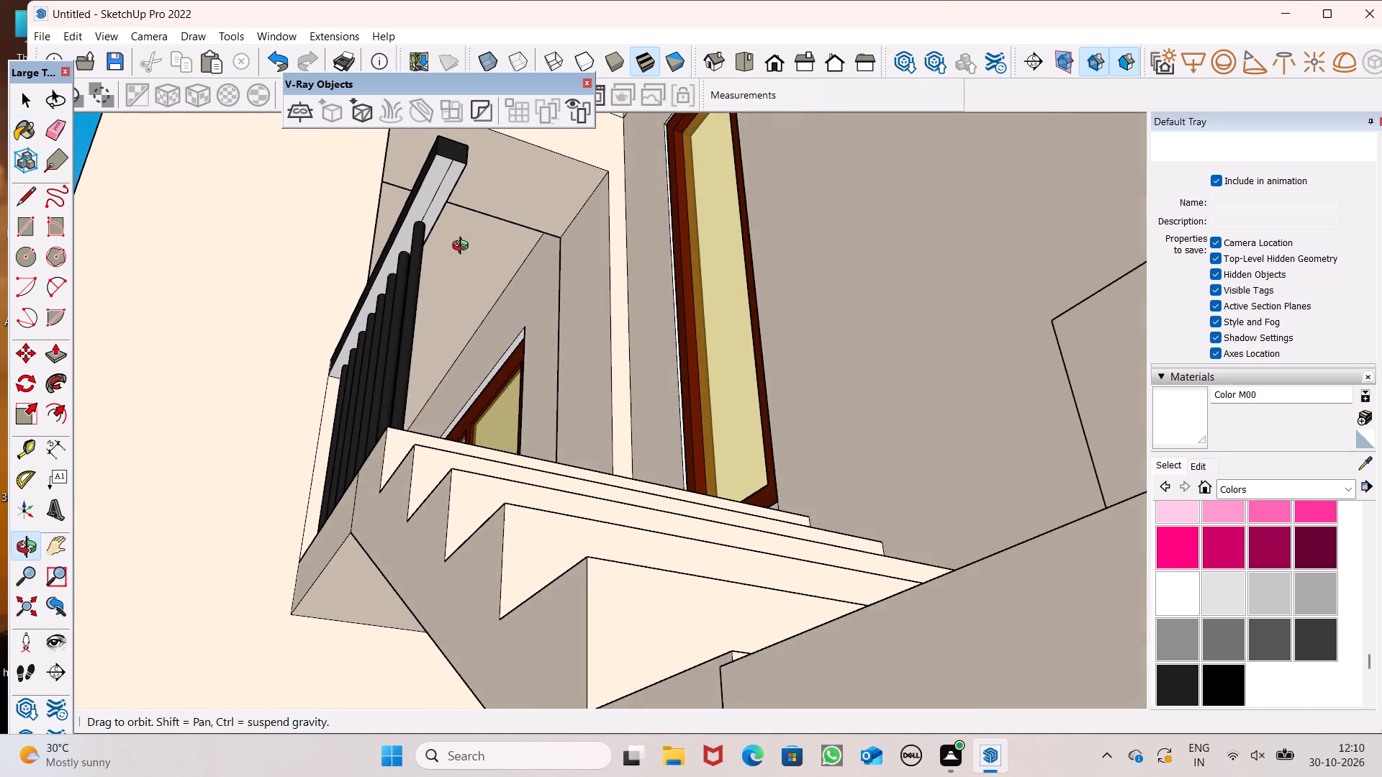
{"action": "middle_click_drag", "start_coordinate": [464, 247], "coordinate": [461, 249]}
{"action": "scroll", "coordinate": [457, 250], "scroll_direction": "up", "scroll_amount": 1}
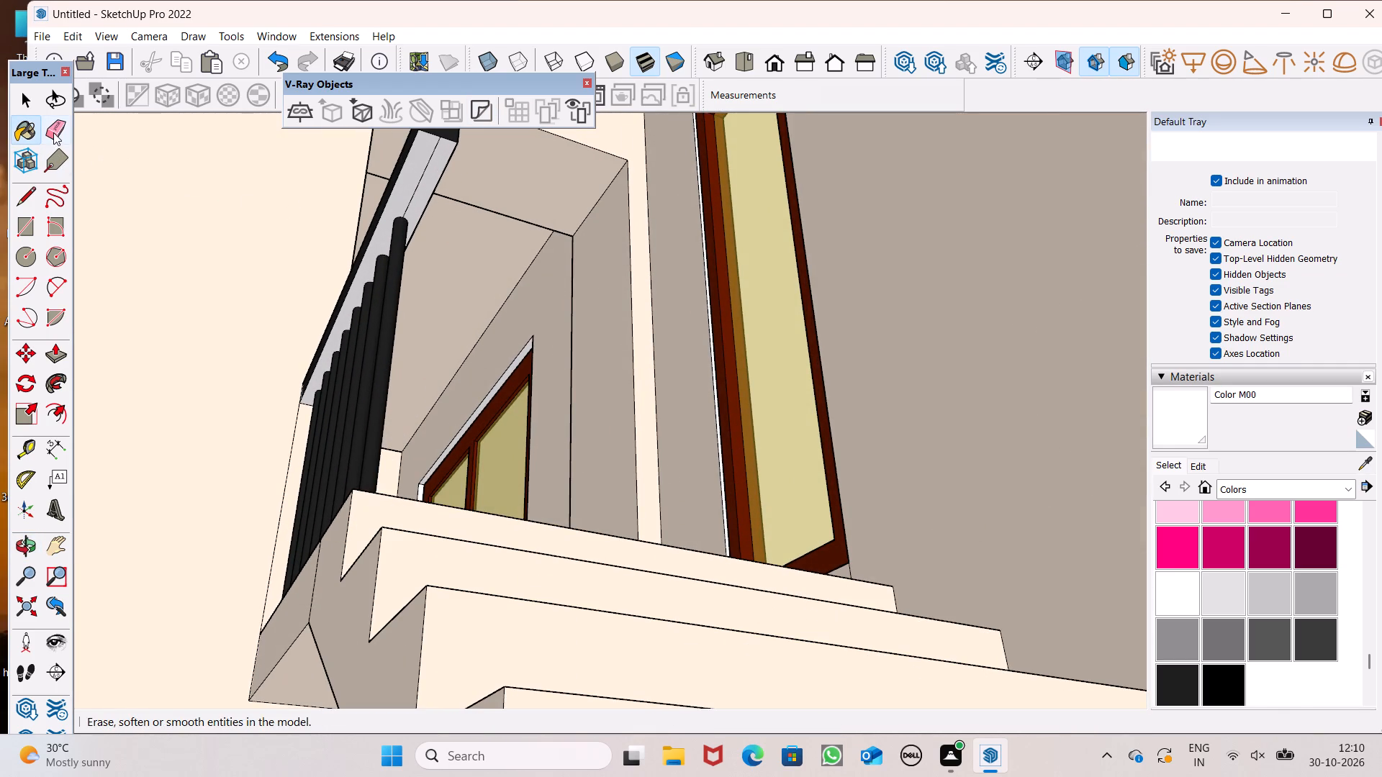
{"action": "left_click", "coordinate": [53, 132]}
{"action": "scroll", "coordinate": [347, 163], "scroll_direction": "up", "scroll_amount": 4}
{"action": "left_click_drag", "start_coordinate": [479, 217], "coordinate": [489, 219]}
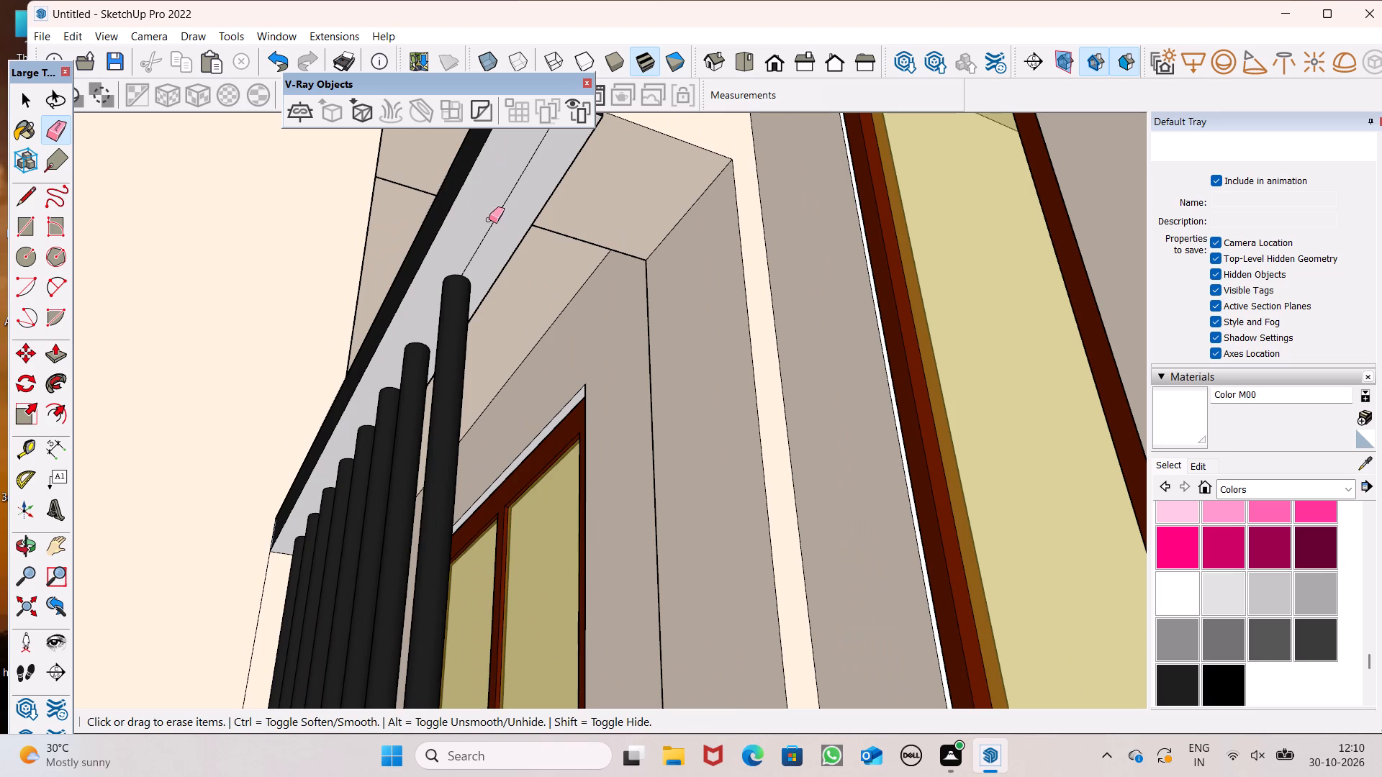
{"action": "left_click_drag", "start_coordinate": [489, 219], "coordinate": [499, 219]}
Paint the landing handrail's free end face above the steps with white Color M00.
{"action": "left_click", "coordinate": [1166, 424]}
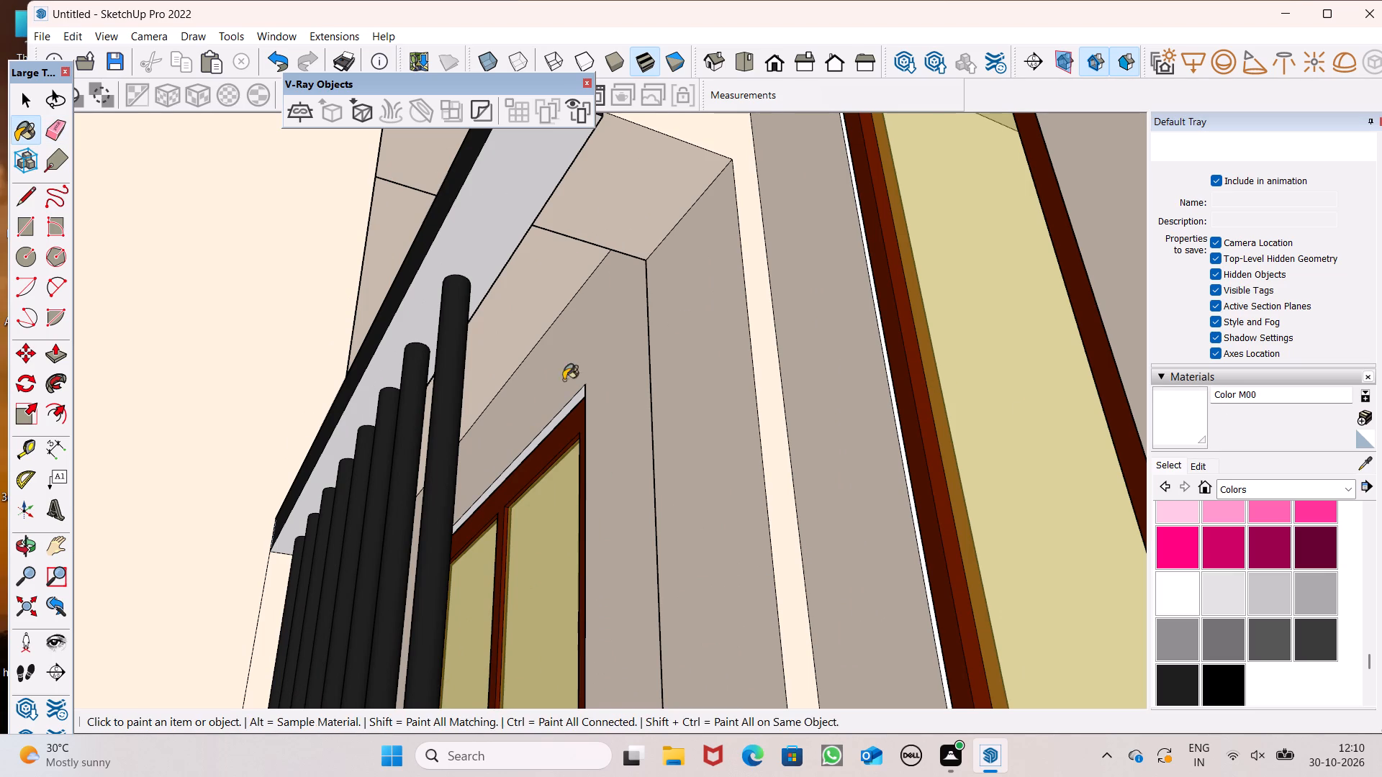
{"action": "scroll", "coordinate": [544, 378], "scroll_direction": "down", "scroll_amount": 3}
{"action": "middle_click_drag", "start_coordinate": [451, 369], "coordinate": [455, 419]}
{"action": "scroll", "coordinate": [514, 380], "scroll_direction": "up", "scroll_amount": 5}
{"action": "left_click", "coordinate": [541, 334]}
{"action": "scroll", "coordinate": [523, 304], "scroll_direction": "down", "scroll_amount": 5}
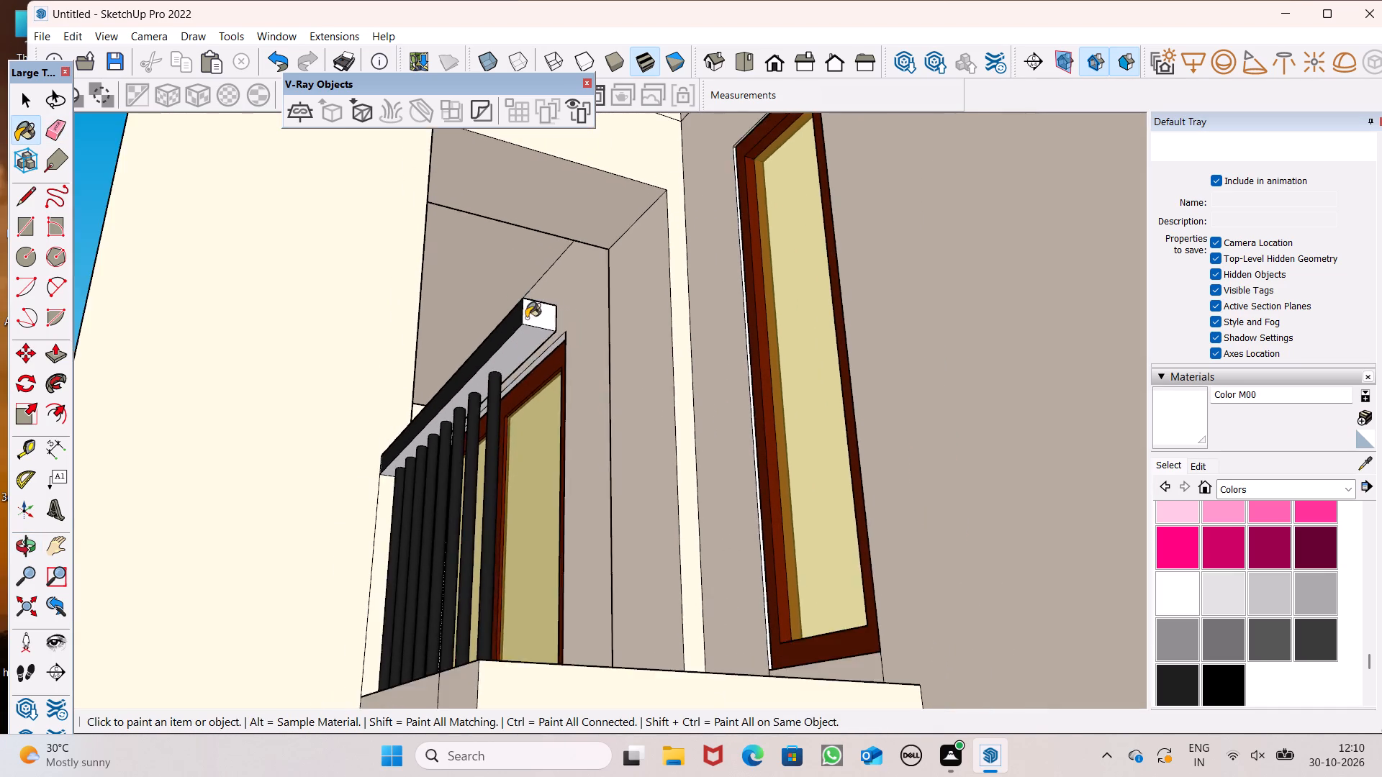
{"action": "middle_click_drag", "start_coordinate": [526, 318], "coordinate": [515, 379]}
{"action": "scroll", "coordinate": [519, 263], "scroll_direction": "down", "scroll_amount": 9}
{"action": "middle_click_drag", "start_coordinate": [514, 495], "coordinate": [682, 742]}
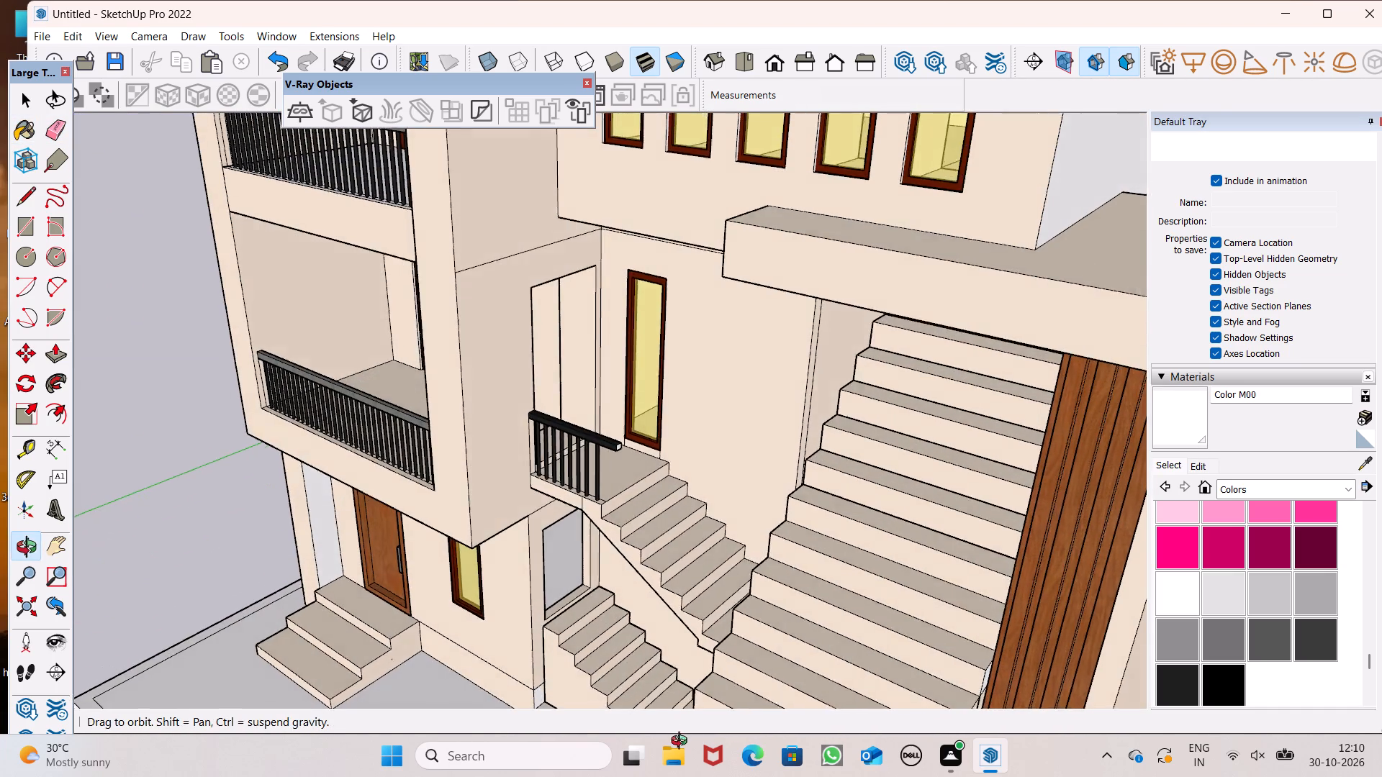
Examine the railed landing and the narrow stair flight below it from several angles.
{"action": "middle_click_drag", "start_coordinate": [682, 742], "coordinate": [681, 743]}
{"action": "scroll", "coordinate": [637, 544], "scroll_direction": "down", "scroll_amount": 2}
{"action": "scroll", "coordinate": [651, 553], "scroll_direction": "up", "scroll_amount": 6}
{"action": "scroll", "coordinate": [569, 474], "scroll_direction": "up", "scroll_amount": 4}
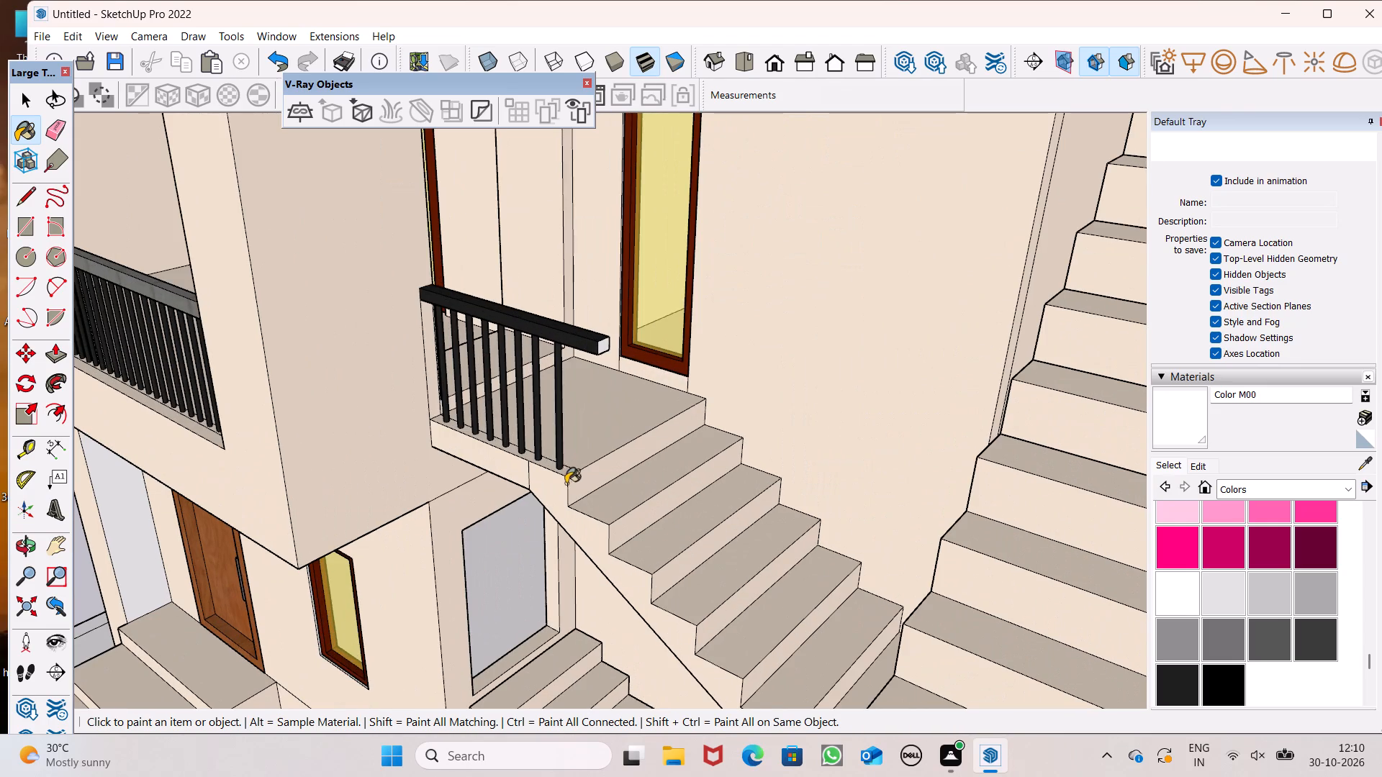
{"action": "scroll", "coordinate": [554, 430], "scroll_direction": "down", "scroll_amount": 3}
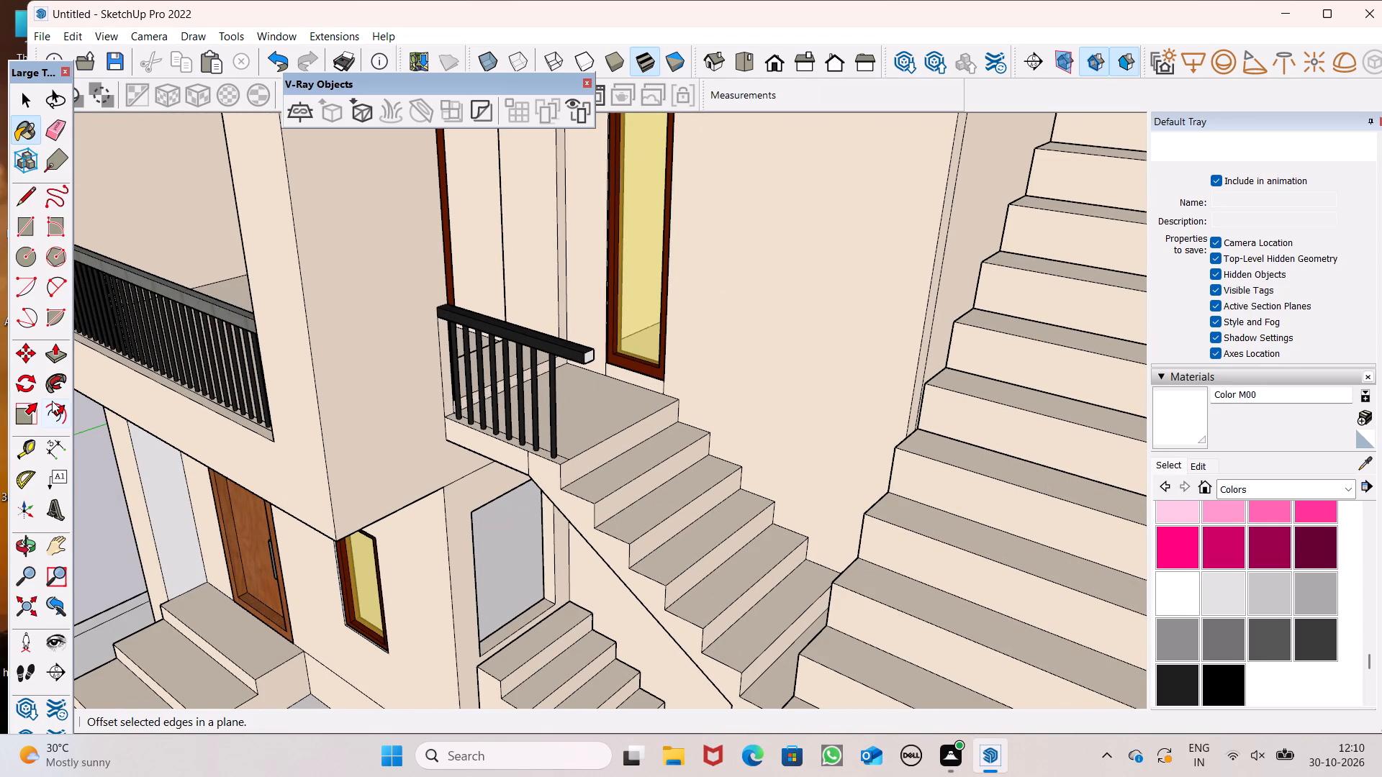
{"action": "scroll", "coordinate": [255, 441], "scroll_direction": "down", "scroll_amount": 4}
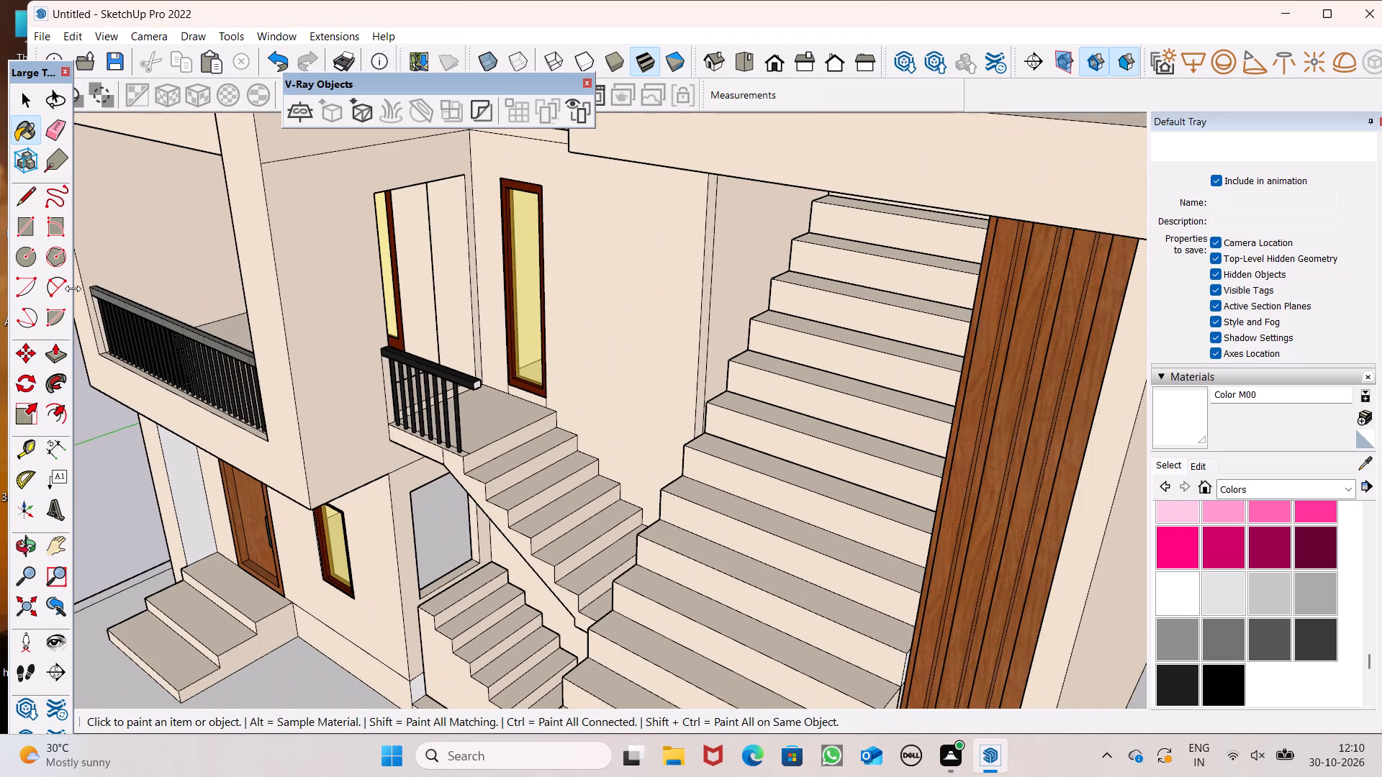
{"action": "scroll", "coordinate": [158, 321], "scroll_direction": "down", "scroll_amount": 3}
{"action": "middle_click_drag", "start_coordinate": [381, 374], "coordinate": [485, 309]}
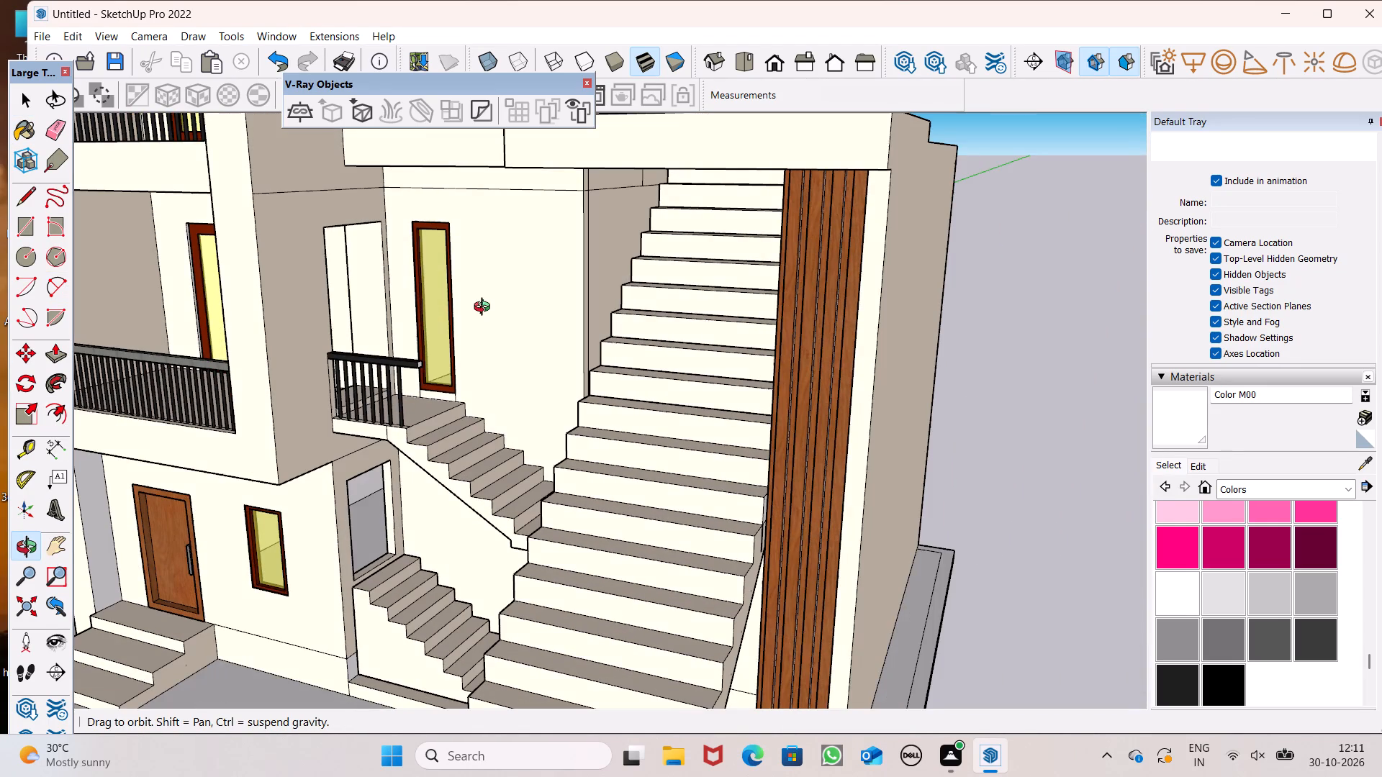
{"action": "middle_click_drag", "start_coordinate": [485, 309], "coordinate": [479, 309]}
{"action": "scroll", "coordinate": [231, 329], "scroll_direction": "up", "scroll_amount": 5}
{"action": "left_click", "coordinate": [23, 204]}
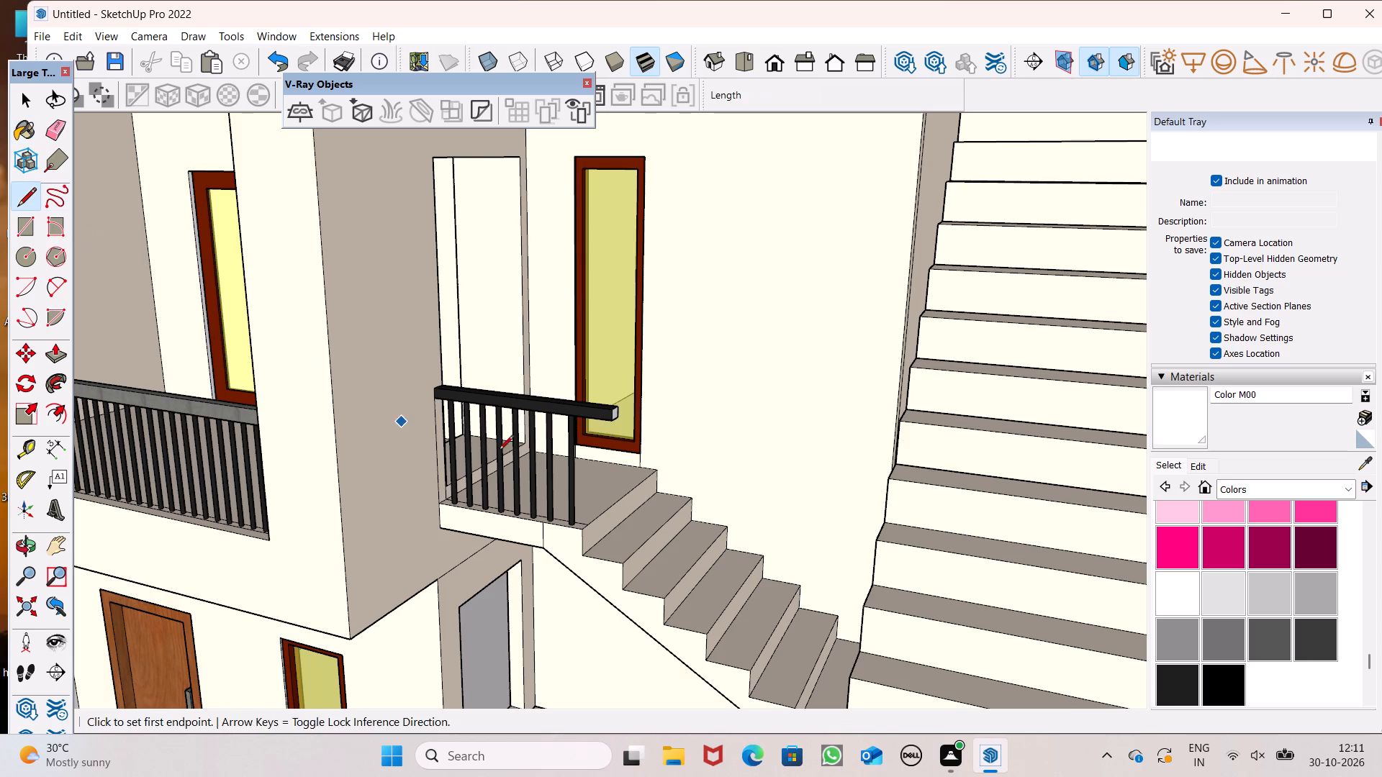
{"action": "middle_click_drag", "start_coordinate": [515, 458], "coordinate": [357, 347]}
{"action": "middle_click_drag", "start_coordinate": [342, 330], "coordinate": [328, 319]}
{"action": "middle_click_drag", "start_coordinate": [347, 247], "coordinate": [371, 127]}
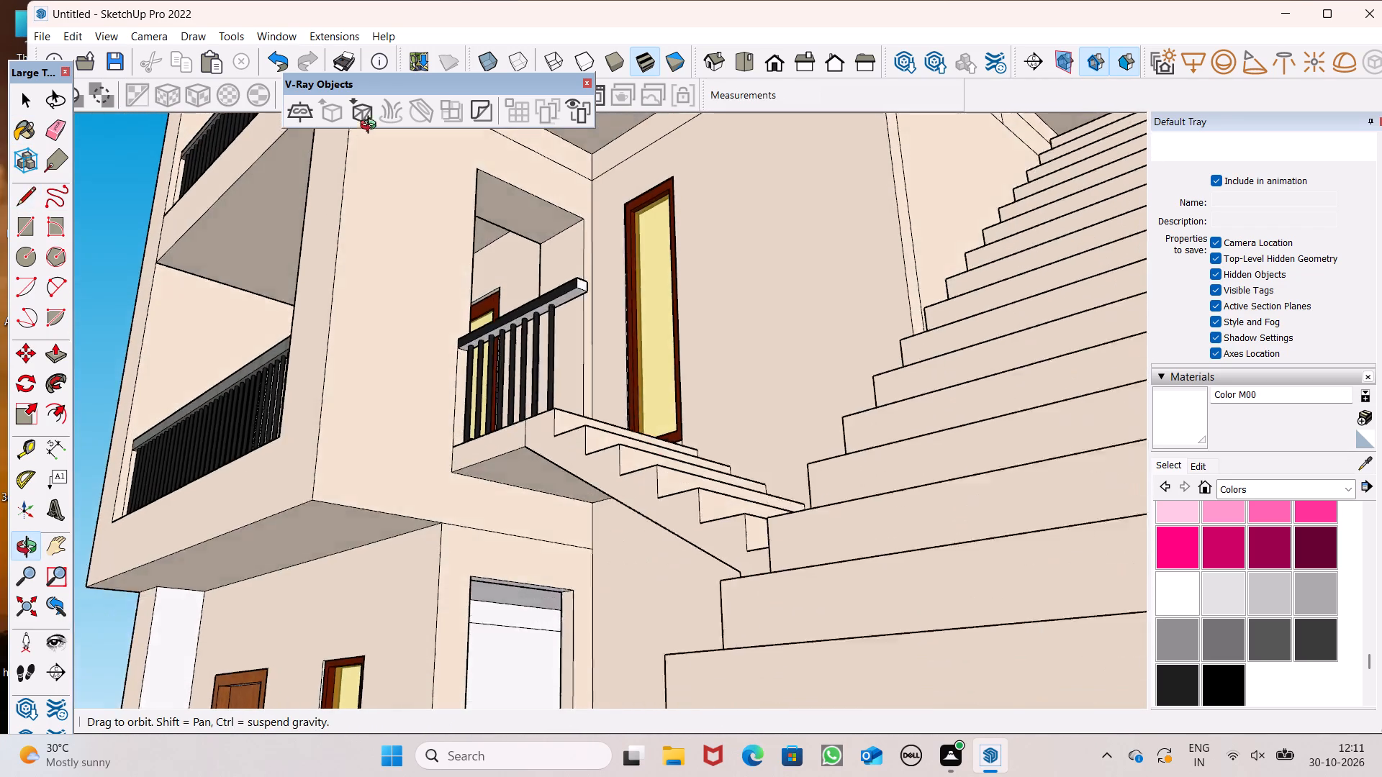
{"action": "middle_click_drag", "start_coordinate": [371, 127], "coordinate": [394, 55]}
{"action": "scroll", "coordinate": [683, 316], "scroll_direction": "up", "scroll_amount": 1}
{"action": "middle_click_drag", "start_coordinate": [686, 332], "coordinate": [741, 489]}
{"action": "scroll", "coordinate": [743, 480], "scroll_direction": "up", "scroll_amount": 1}
{"action": "scroll", "coordinate": [709, 408], "scroll_direction": "down", "scroll_amount": 3}
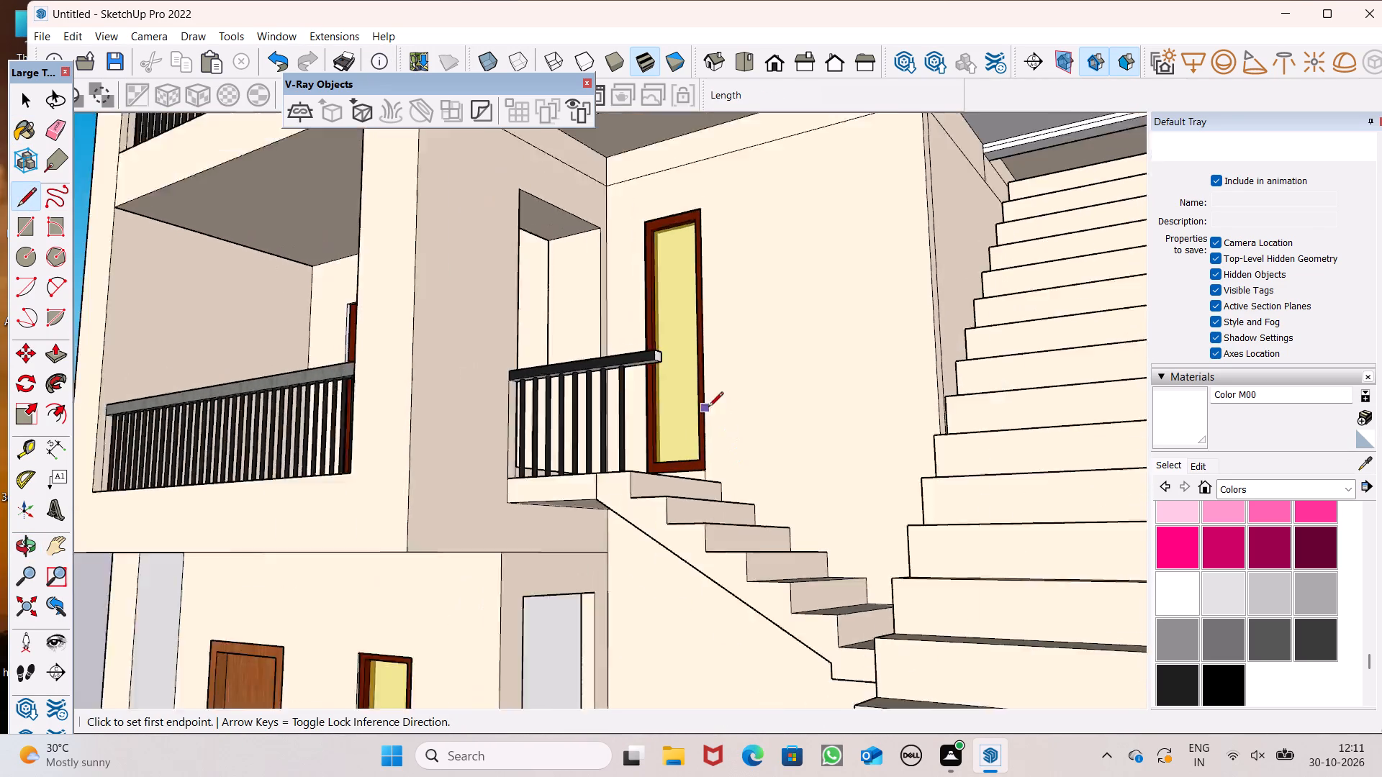
{"action": "scroll", "coordinate": [708, 408], "scroll_direction": "down", "scroll_amount": 2}
{"action": "middle_click_drag", "start_coordinate": [701, 431], "coordinate": [903, 576]}
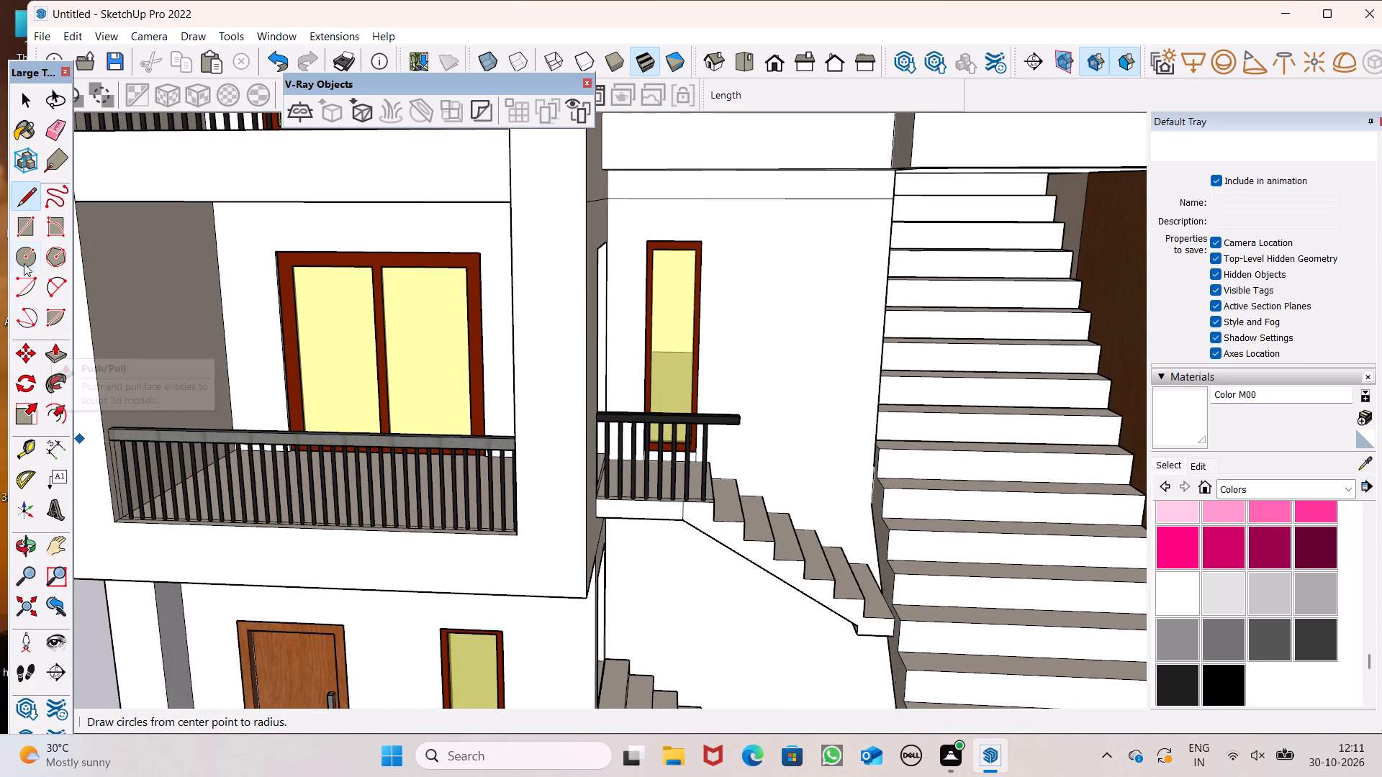
Draw a circle of about 5/8" radius on the lowest tread below the railed landing, near its outer front corner.
{"action": "left_click", "coordinate": [11, 253]}
{"action": "scroll", "coordinate": [781, 608], "scroll_direction": "down", "scroll_amount": 2}
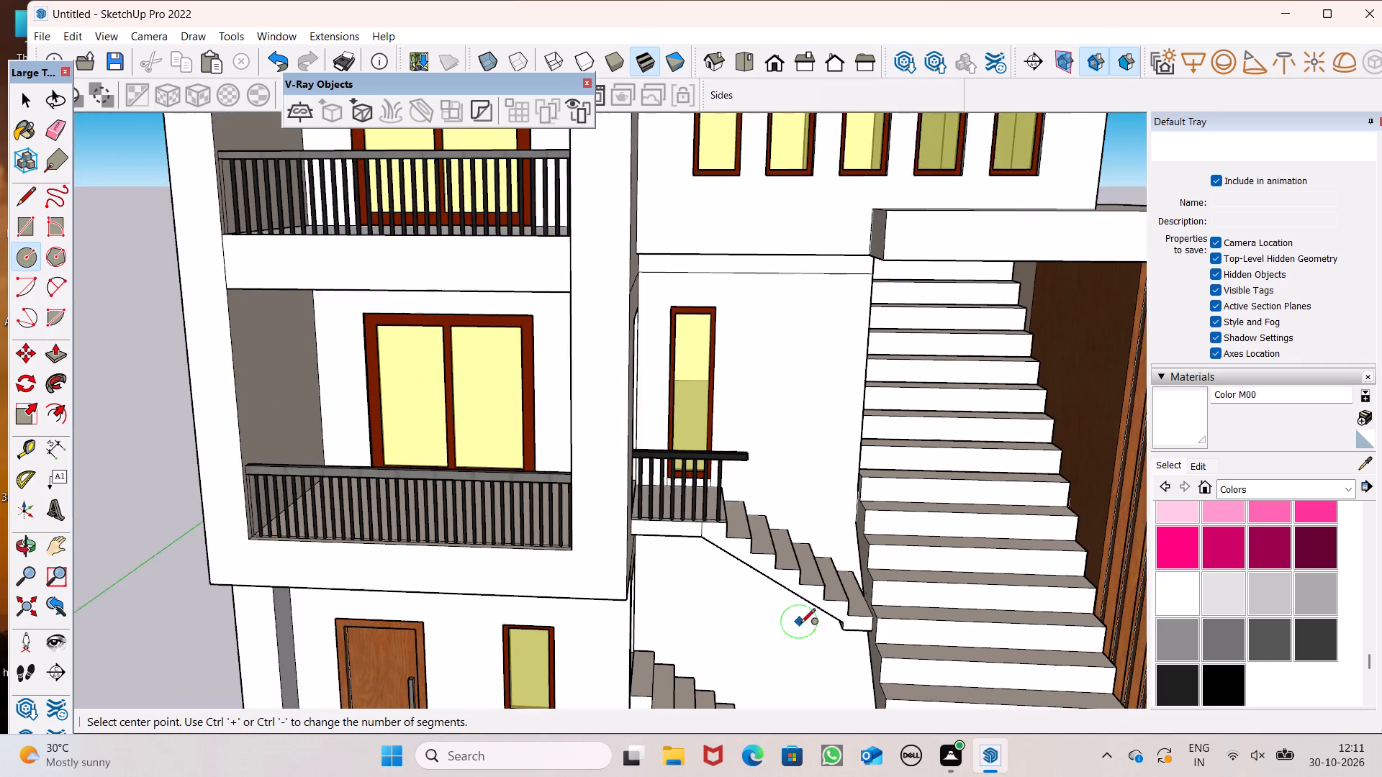
{"action": "middle_click_drag", "start_coordinate": [803, 639], "coordinate": [830, 743]}
{"action": "scroll", "coordinate": [871, 624], "scroll_direction": "up", "scroll_amount": 8}
{"action": "scroll", "coordinate": [812, 536], "scroll_direction": "up", "scroll_amount": 8}
{"action": "middle_click_drag", "start_coordinate": [824, 558], "coordinate": [828, 571]}
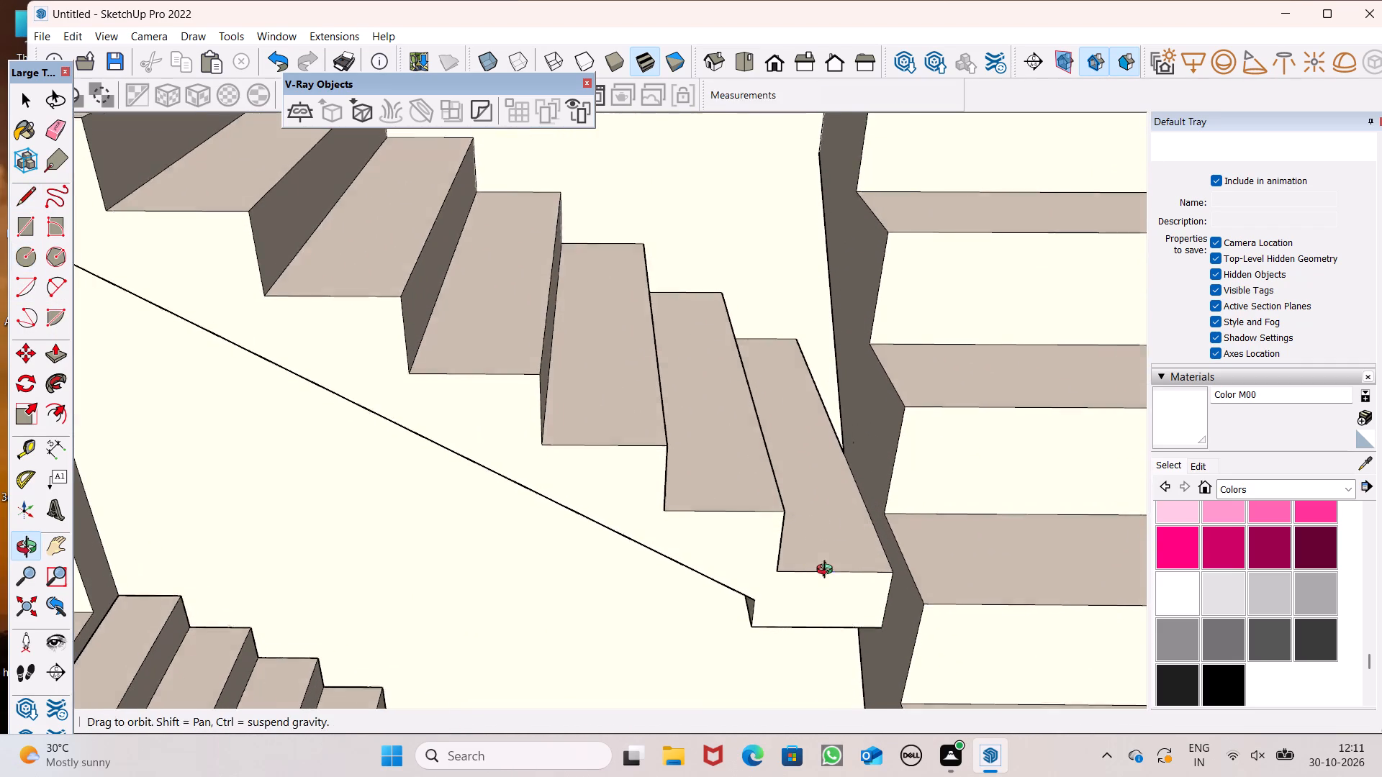
{"action": "middle_click_drag", "start_coordinate": [828, 571], "coordinate": [825, 583]}
{"action": "scroll", "coordinate": [836, 565], "scroll_direction": "up", "scroll_amount": 11}
{"action": "scroll", "coordinate": [779, 568], "scroll_direction": "down", "scroll_amount": 3}
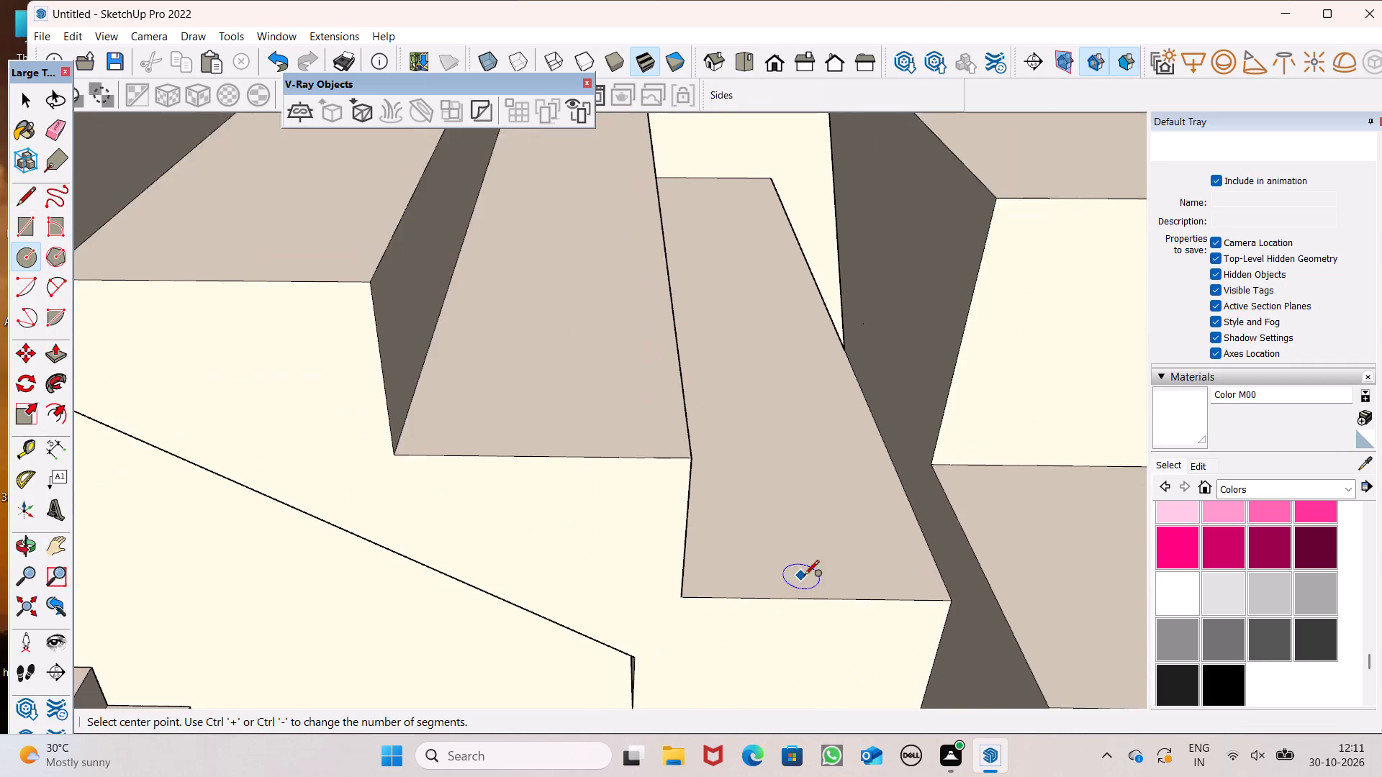
{"action": "middle_click_drag", "start_coordinate": [804, 576], "coordinate": [810, 649]}
{"action": "scroll", "coordinate": [913, 586], "scroll_direction": "up", "scroll_amount": 5}
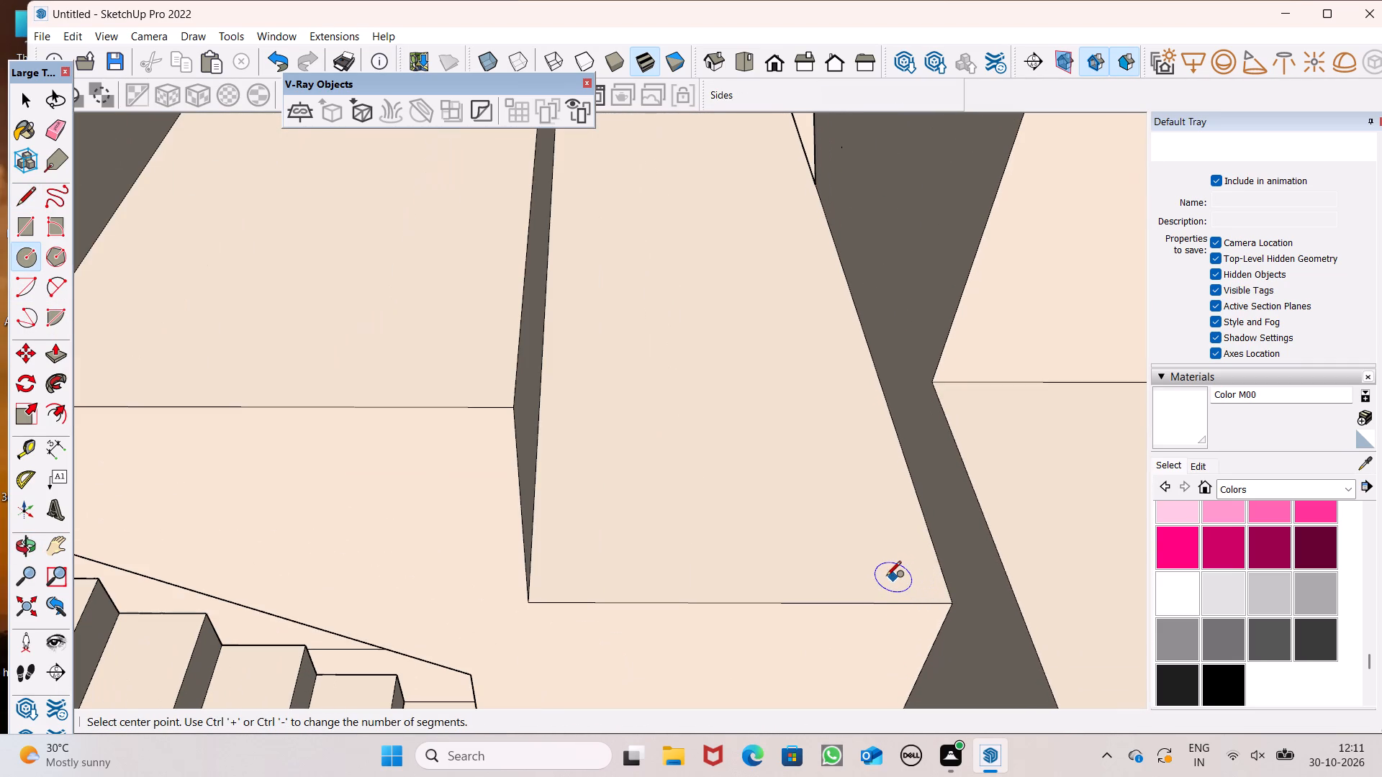
{"action": "left_click", "coordinate": [880, 568]}
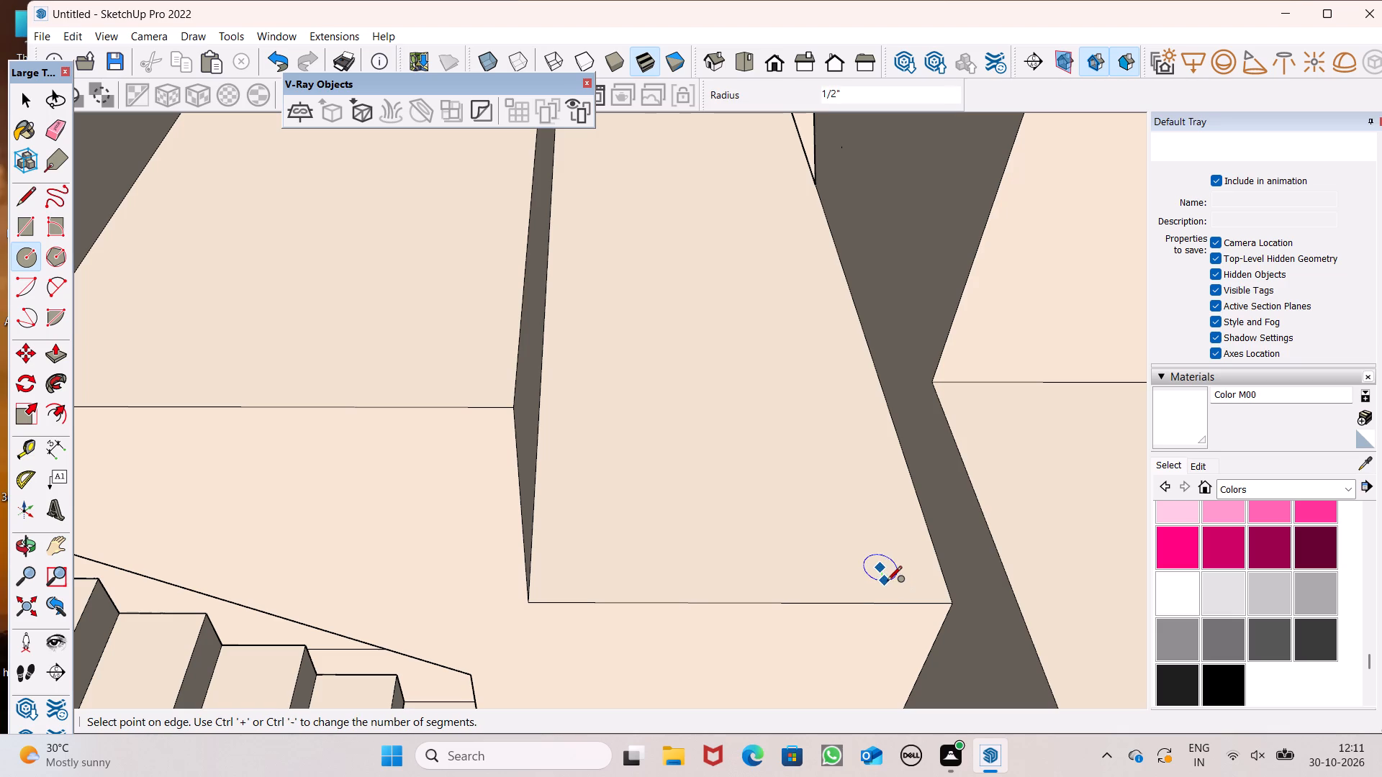
{"action": "left_click", "coordinate": [888, 584]}
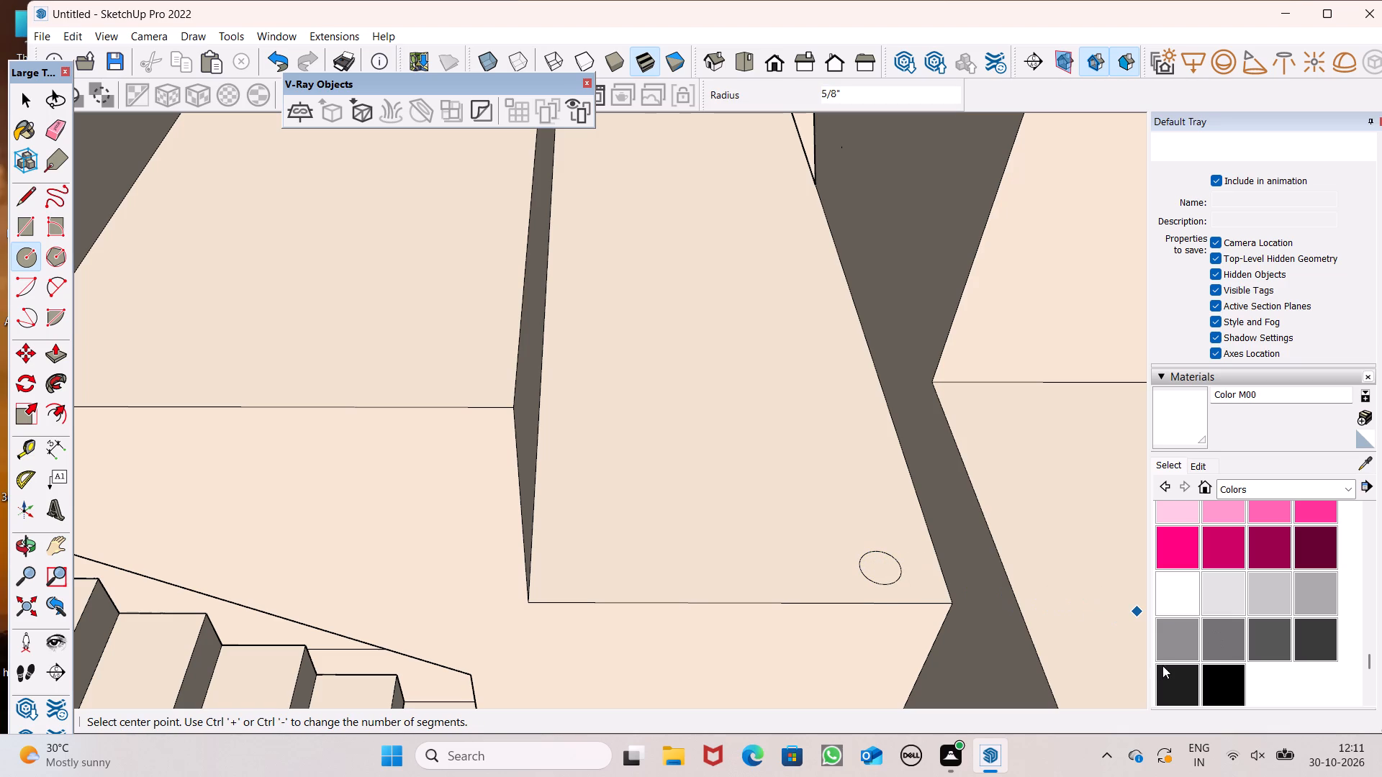
Paint the new circle on the lowest tread with Color M08.
{"action": "left_click", "coordinate": [1179, 671]}
{"action": "left_click", "coordinate": [882, 570]}
{"action": "scroll", "coordinate": [848, 634], "scroll_direction": "down", "scroll_amount": 9}
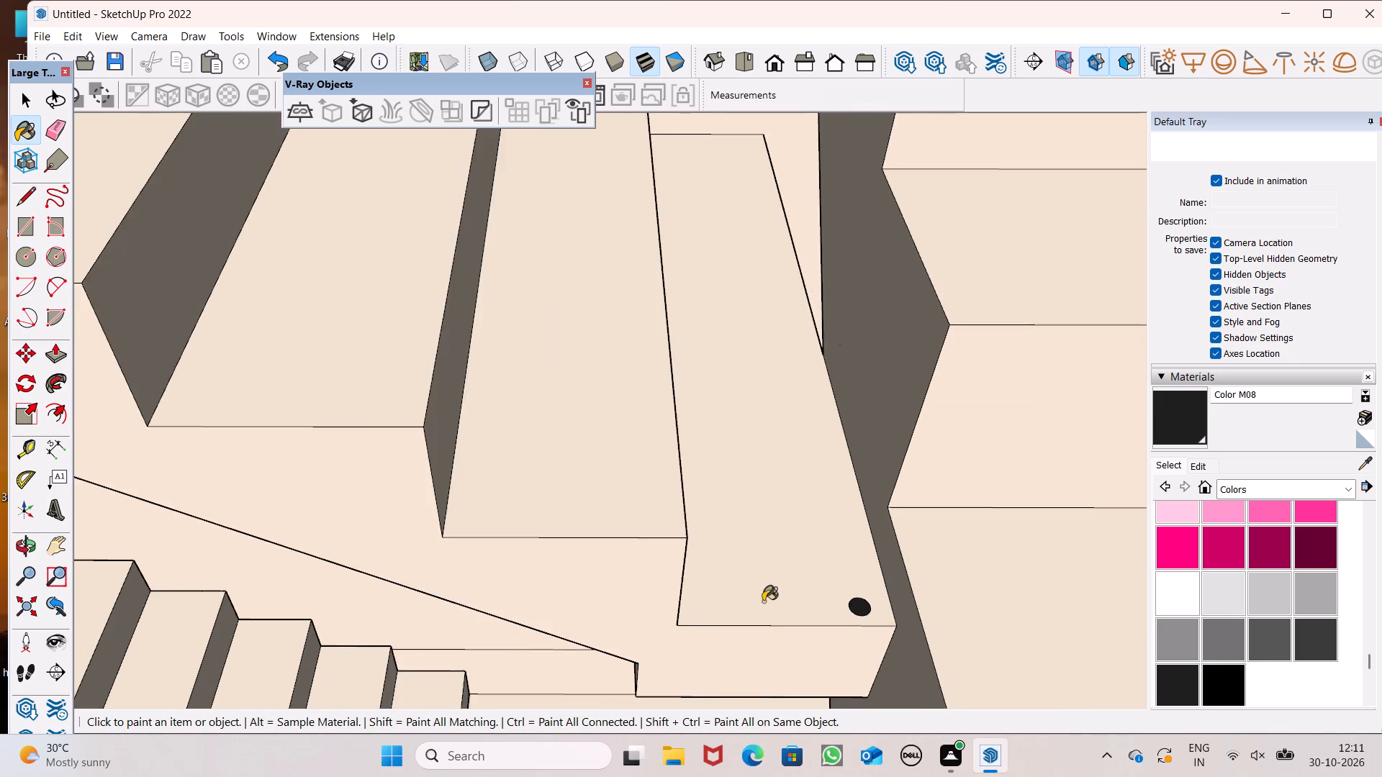
{"action": "scroll", "coordinate": [763, 601], "scroll_direction": "down", "scroll_amount": 4}
{"action": "key", "text": "space"}
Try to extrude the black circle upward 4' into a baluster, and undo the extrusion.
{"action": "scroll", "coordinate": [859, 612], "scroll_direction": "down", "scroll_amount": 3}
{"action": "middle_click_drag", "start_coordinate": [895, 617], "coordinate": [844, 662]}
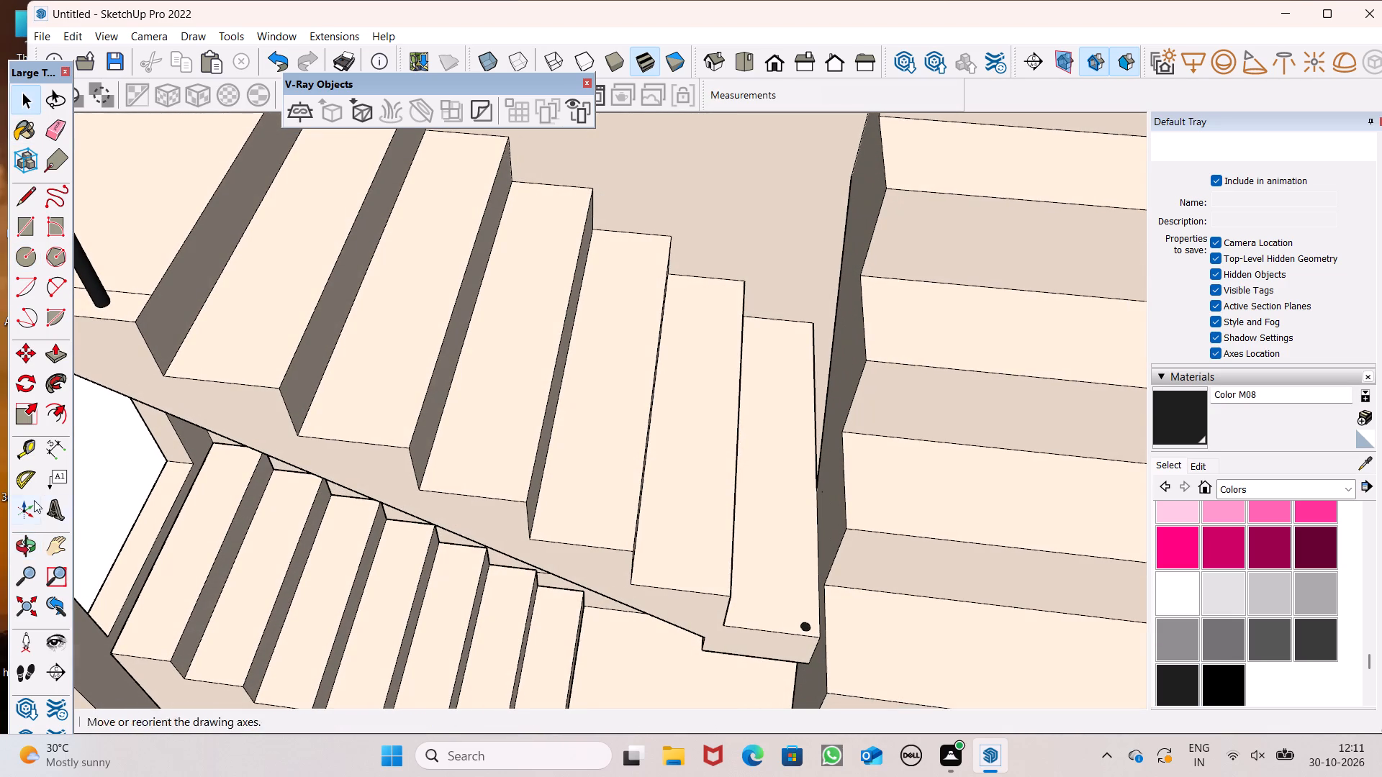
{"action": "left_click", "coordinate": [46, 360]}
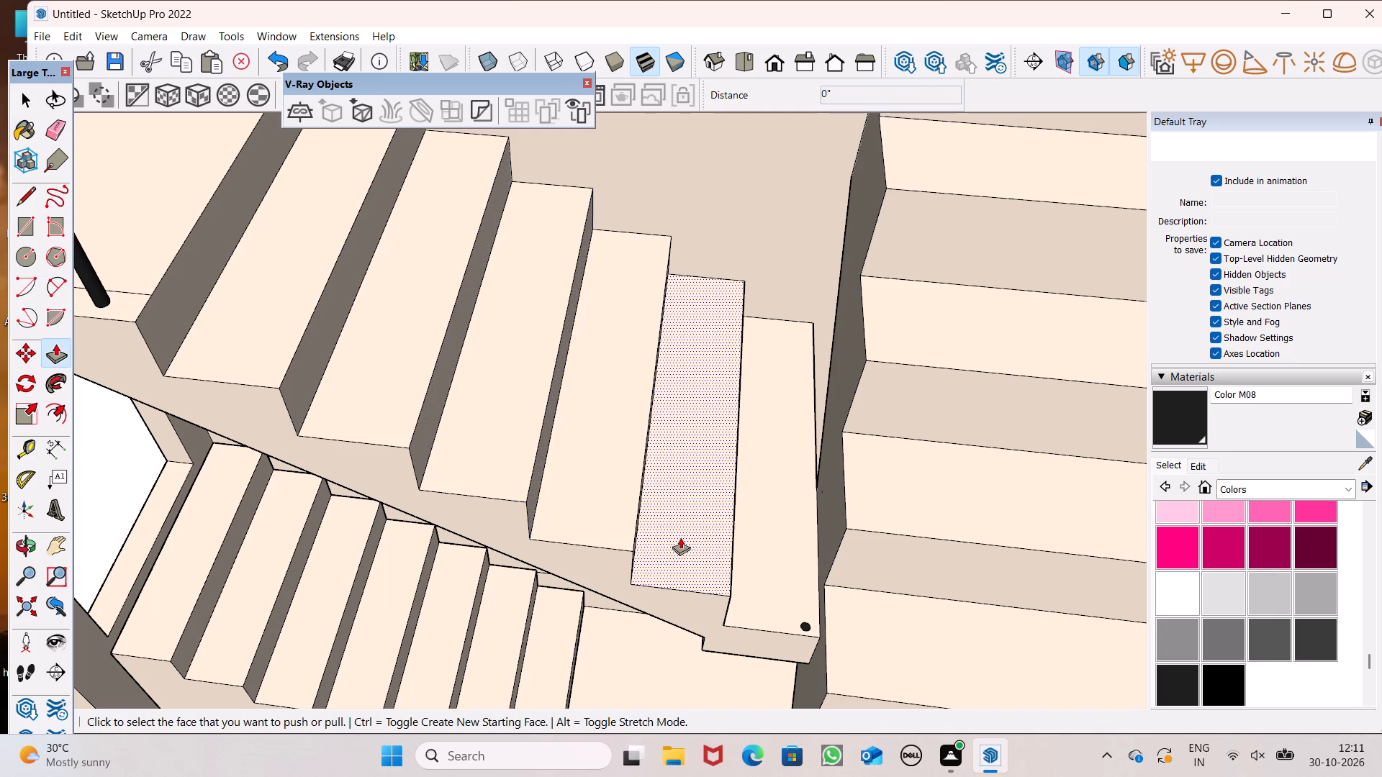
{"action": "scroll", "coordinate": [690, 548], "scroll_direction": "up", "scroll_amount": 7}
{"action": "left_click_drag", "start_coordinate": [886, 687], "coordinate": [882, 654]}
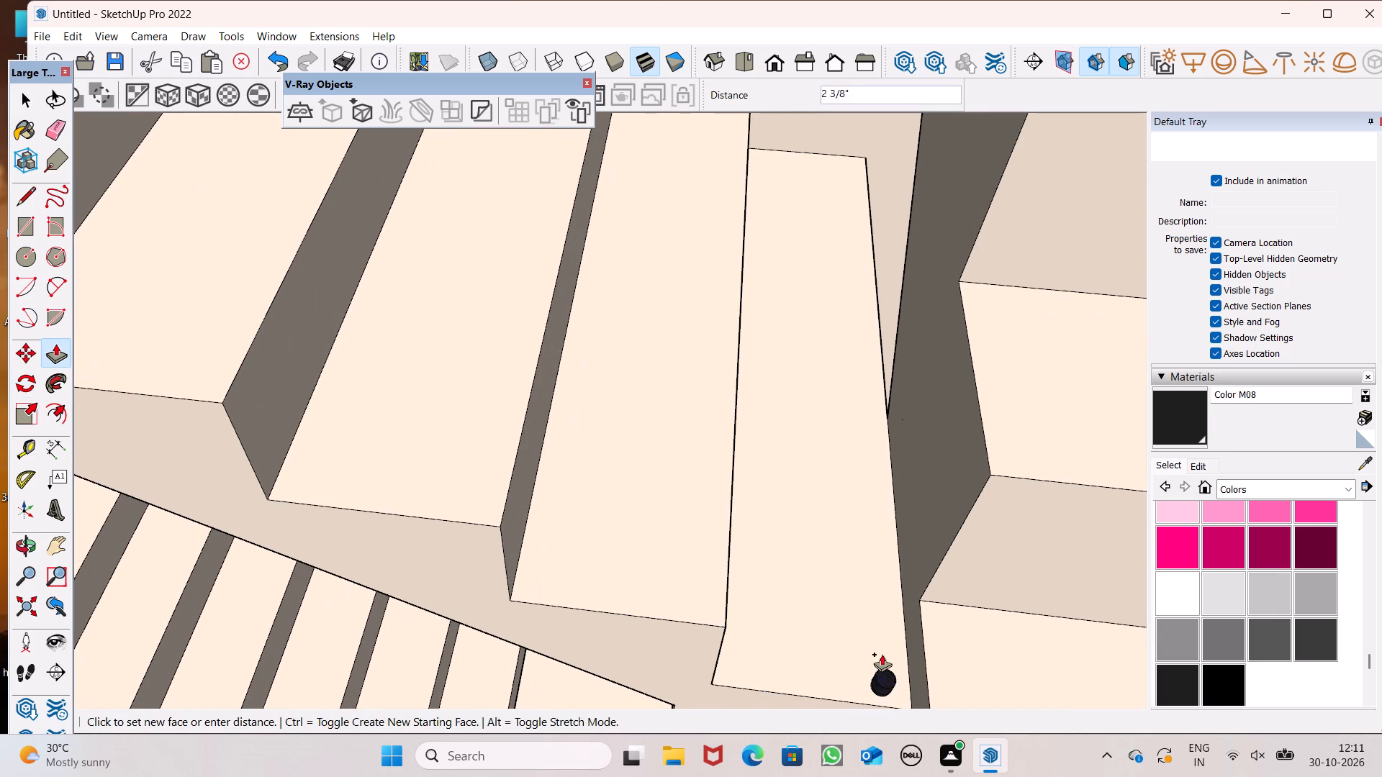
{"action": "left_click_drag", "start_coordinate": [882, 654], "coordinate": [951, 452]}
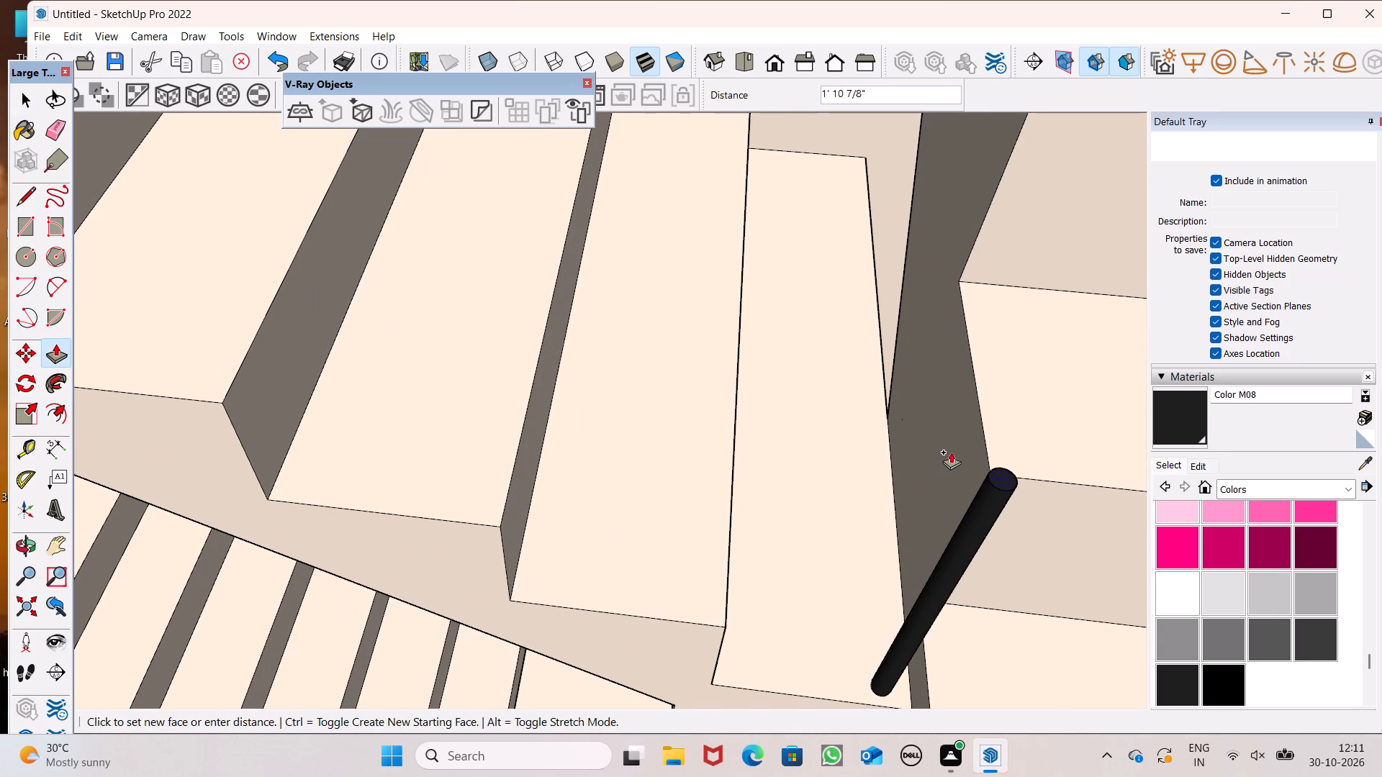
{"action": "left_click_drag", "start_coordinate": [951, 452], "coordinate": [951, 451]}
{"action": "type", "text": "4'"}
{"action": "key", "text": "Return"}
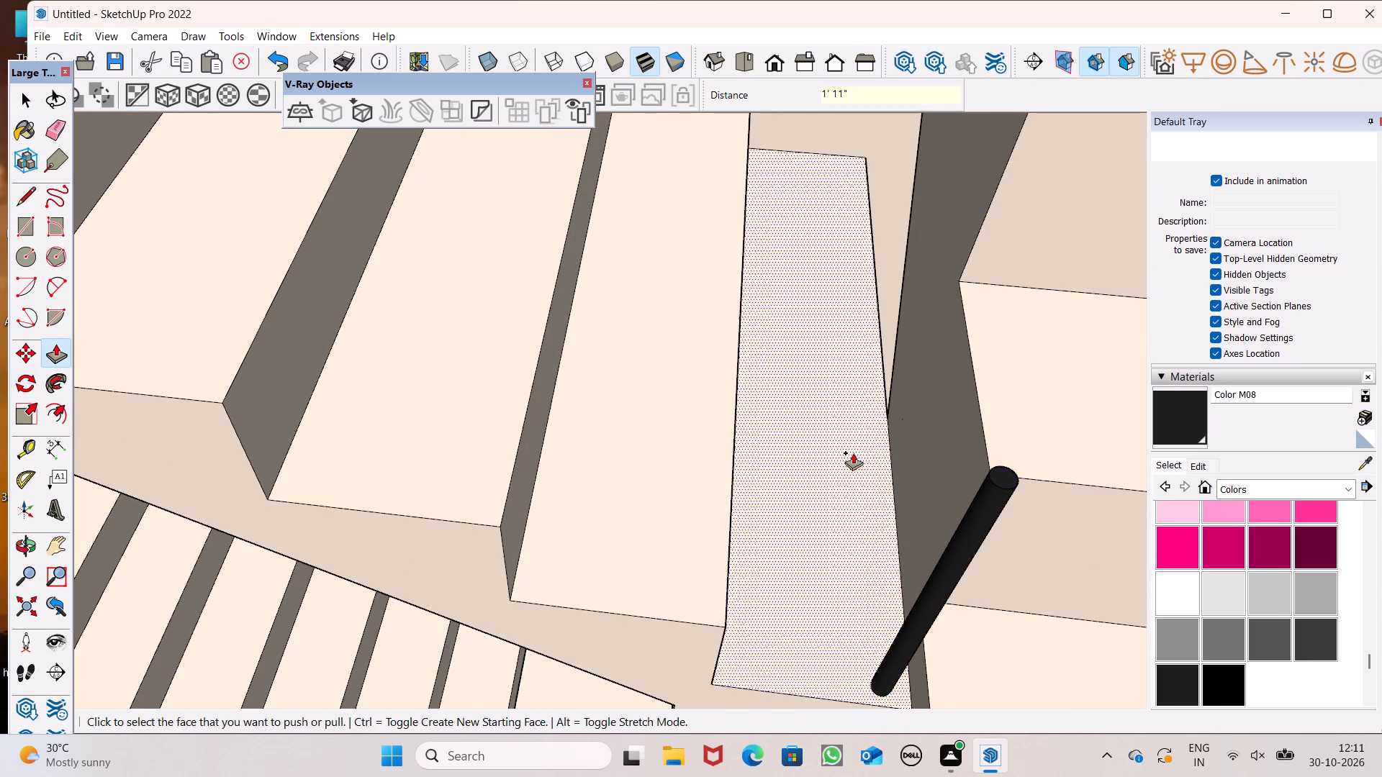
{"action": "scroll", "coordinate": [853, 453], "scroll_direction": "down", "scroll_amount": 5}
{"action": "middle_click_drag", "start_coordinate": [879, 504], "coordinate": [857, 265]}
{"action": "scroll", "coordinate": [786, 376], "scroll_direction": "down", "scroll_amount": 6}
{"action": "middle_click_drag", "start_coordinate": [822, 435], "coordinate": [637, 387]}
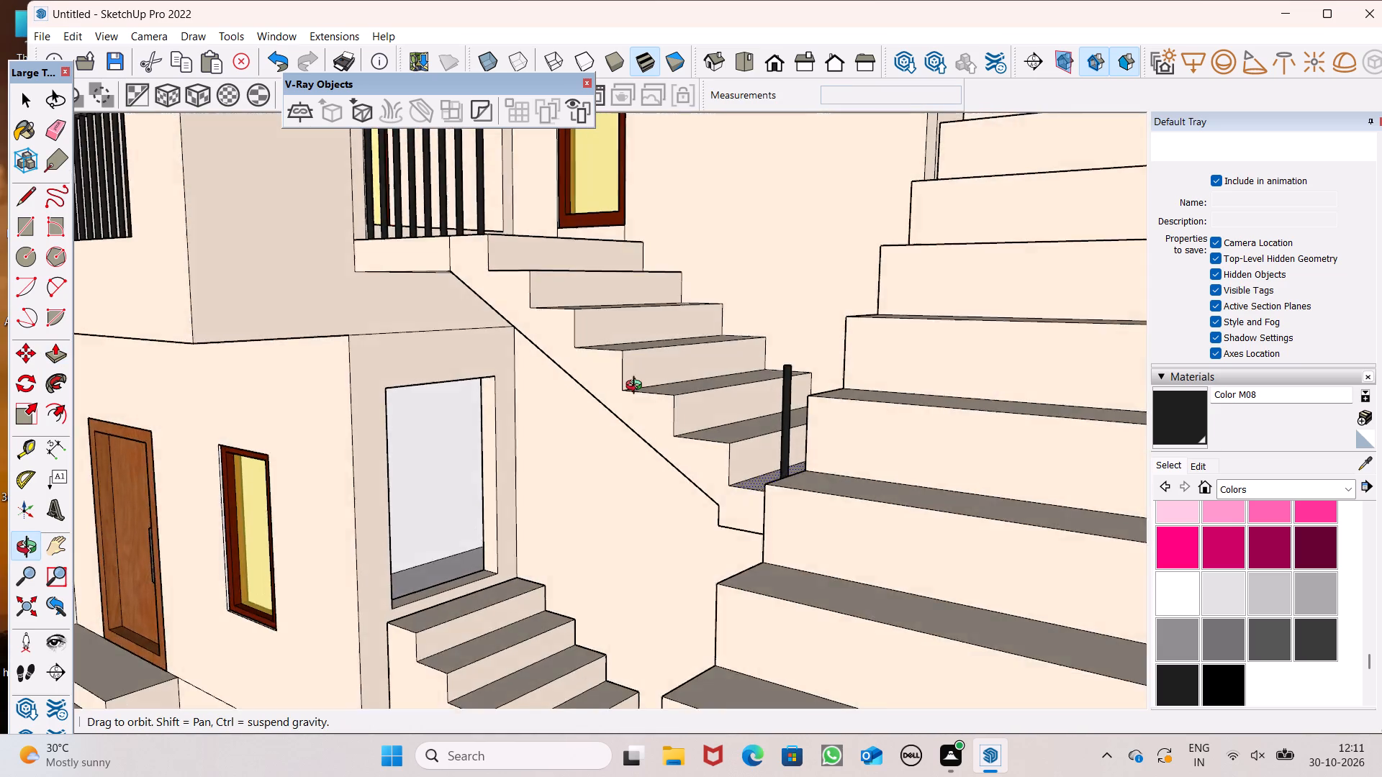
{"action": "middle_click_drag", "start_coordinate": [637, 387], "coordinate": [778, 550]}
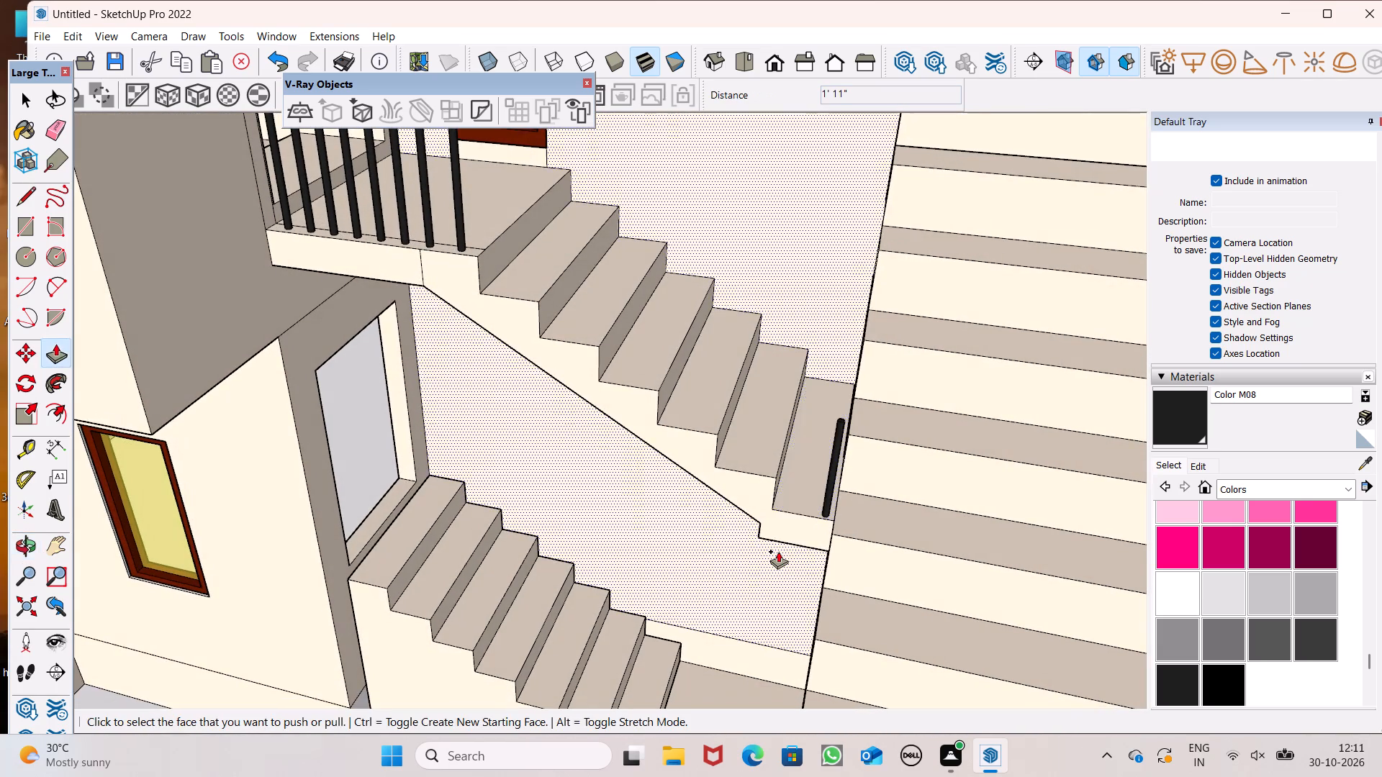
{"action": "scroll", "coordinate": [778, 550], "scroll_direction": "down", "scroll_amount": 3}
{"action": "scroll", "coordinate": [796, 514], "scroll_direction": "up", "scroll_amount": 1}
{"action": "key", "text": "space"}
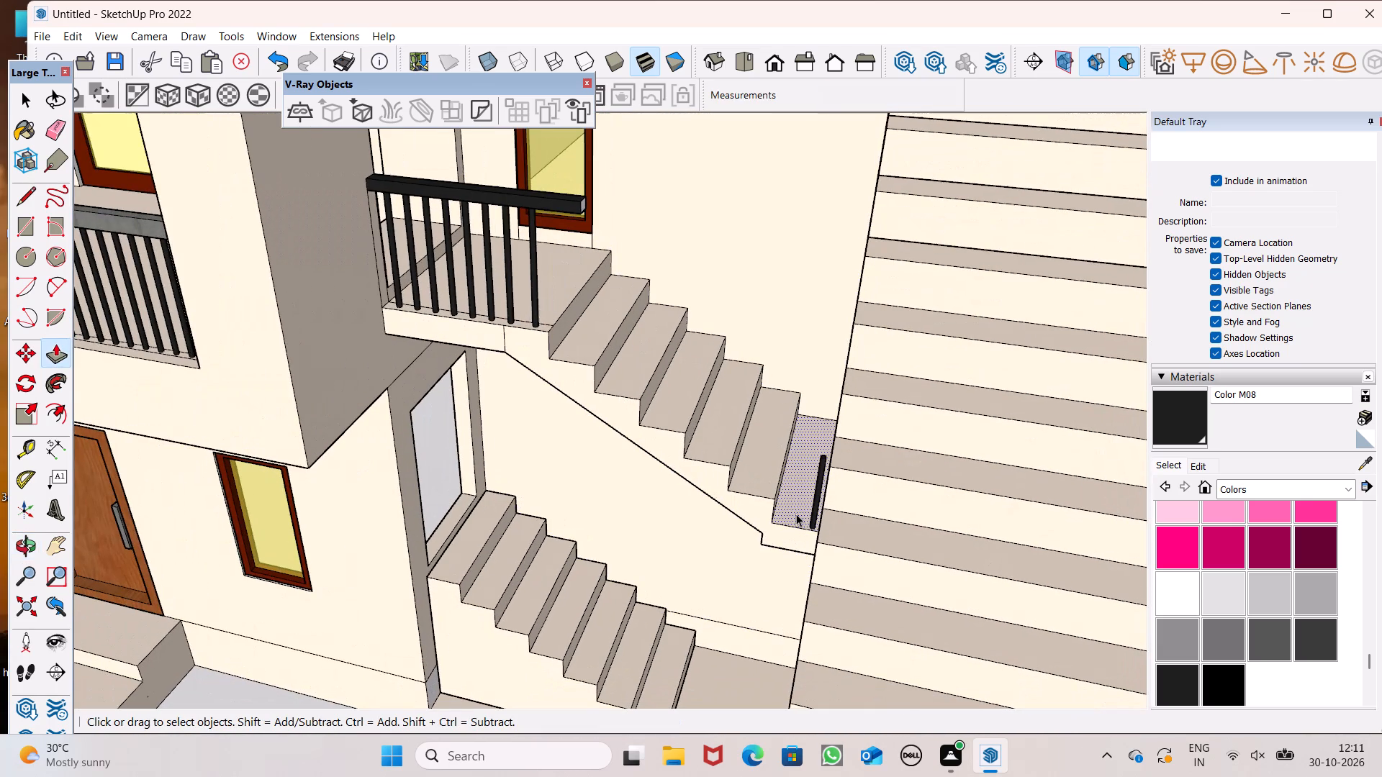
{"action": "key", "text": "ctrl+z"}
Copy the black circle onto the next tread up, about 1' 2 1/2" away.
{"action": "middle_click_drag", "start_coordinate": [823, 530], "coordinate": [838, 611]}
{"action": "scroll", "coordinate": [793, 487], "scroll_direction": "up", "scroll_amount": 8}
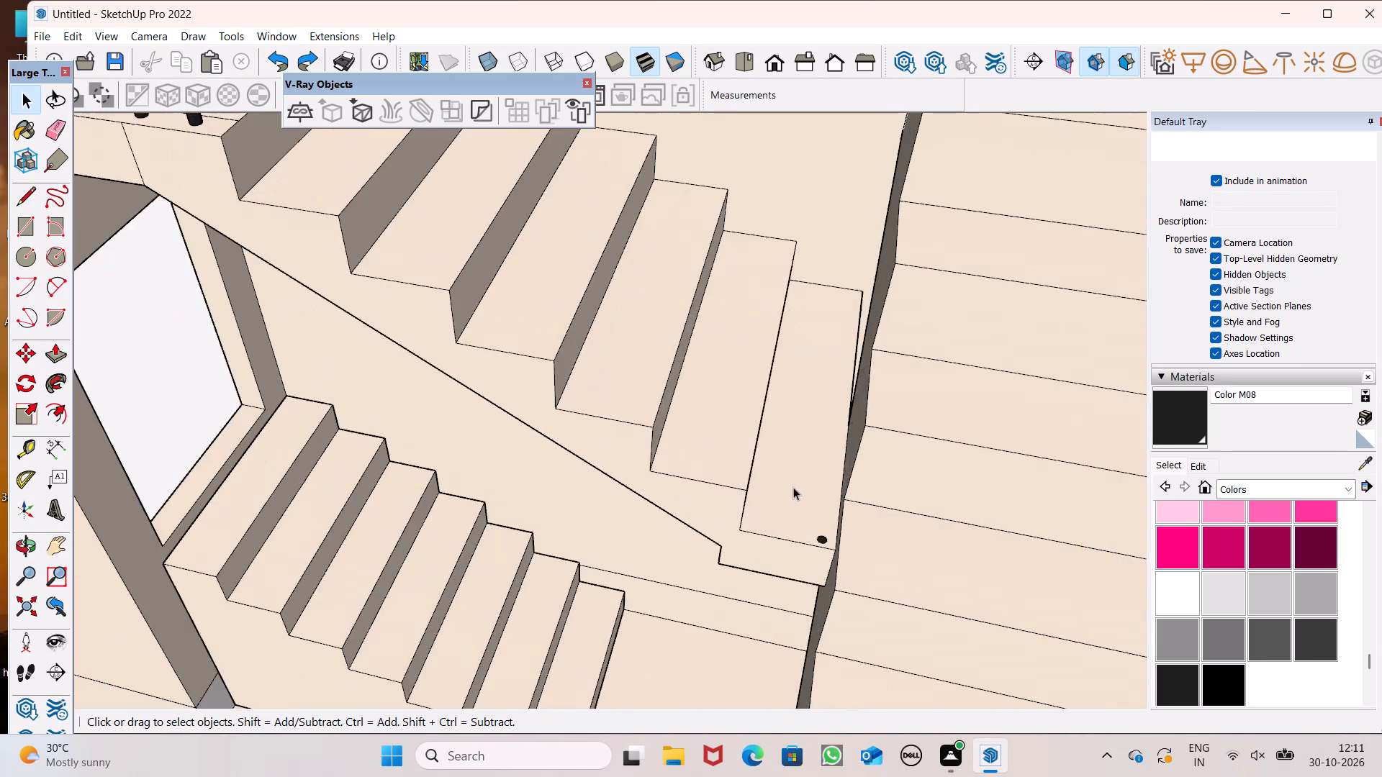
{"action": "scroll", "coordinate": [800, 552], "scroll_direction": "up", "scroll_amount": 14}
{"action": "double_click", "coordinate": [843, 527]}
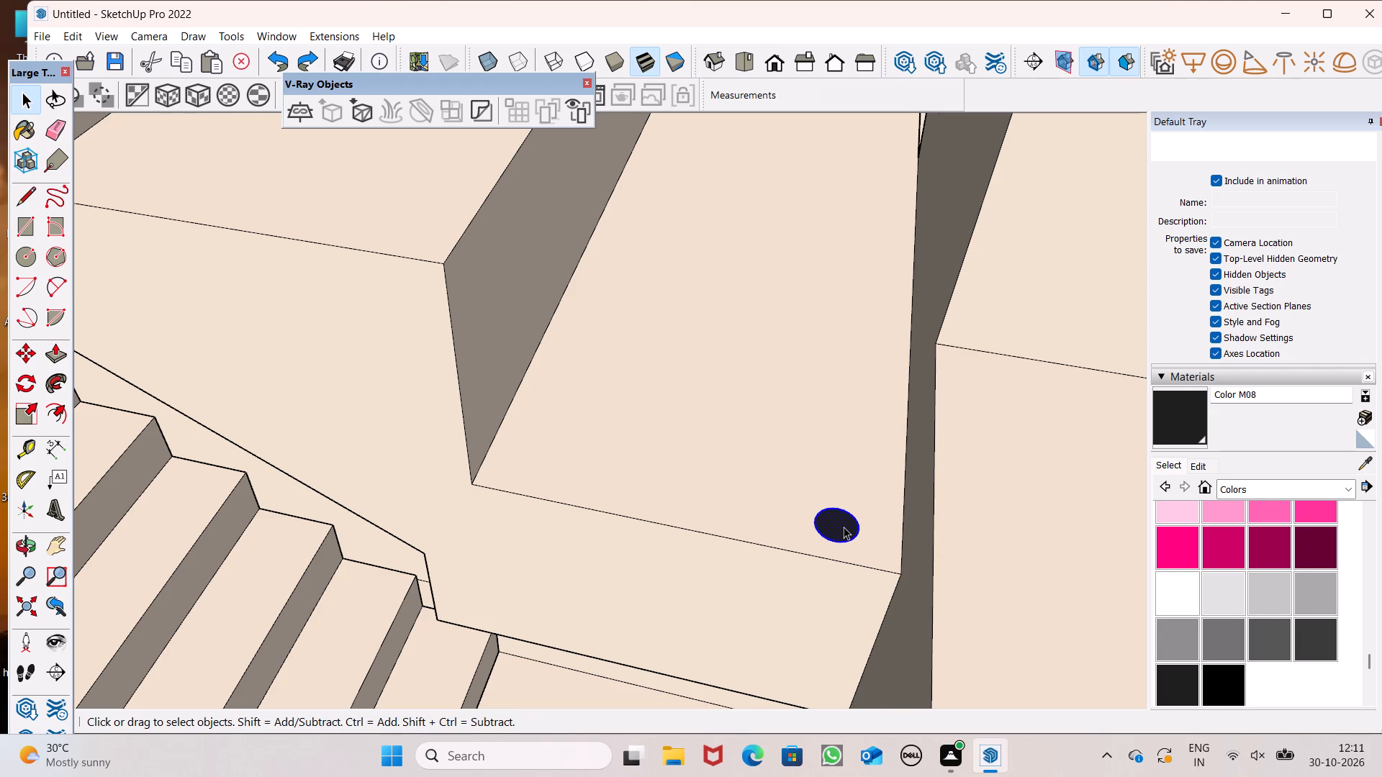
{"action": "key", "text": "m"}
{"action": "key", "text": "Return"}
{"action": "left_click_drag", "start_coordinate": [849, 532], "coordinate": [406, 233]}
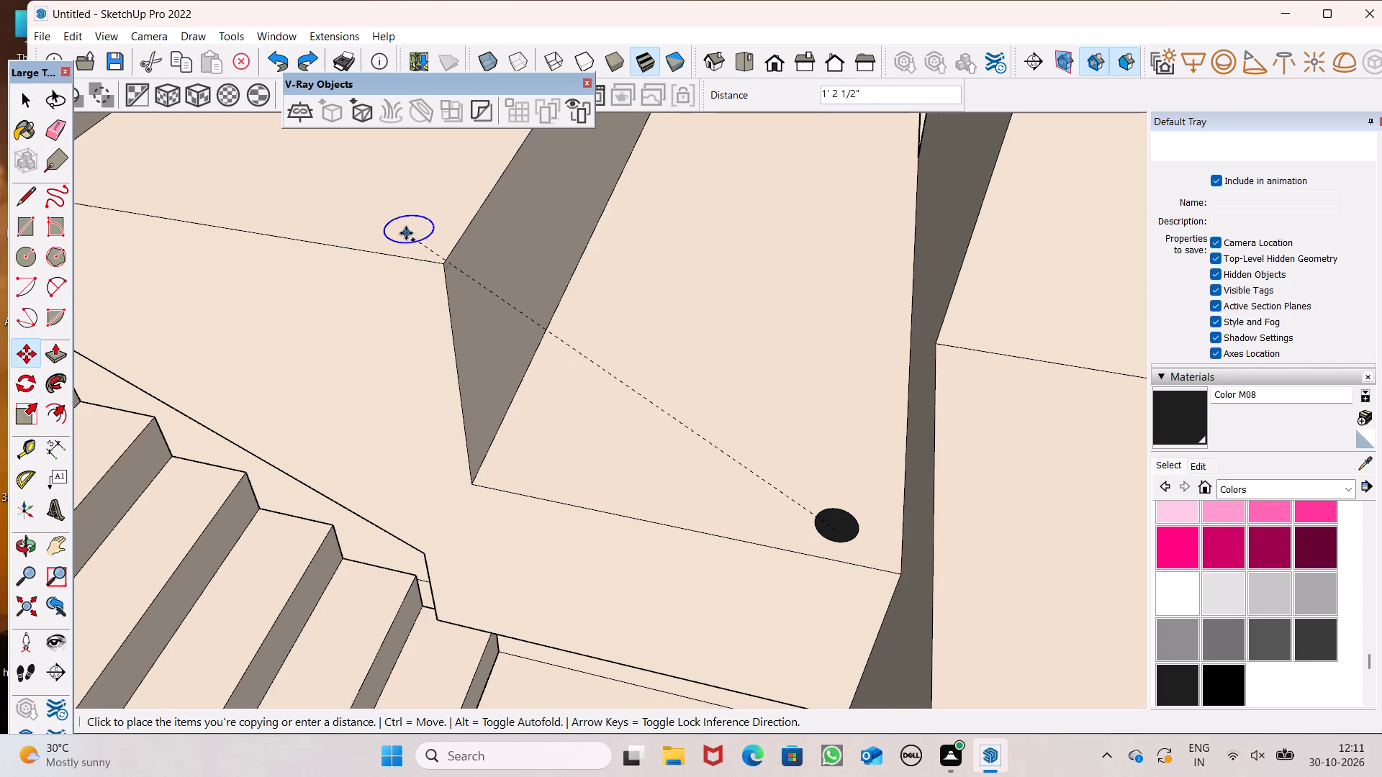
{"action": "left_click_drag", "start_coordinate": [406, 233], "coordinate": [407, 234]}
{"action": "scroll", "coordinate": [294, 259], "scroll_direction": "down", "scroll_amount": 4}
{"action": "key", "text": "space"}
{"action": "scroll", "coordinate": [552, 421], "scroll_direction": "down", "scroll_amount": 16}
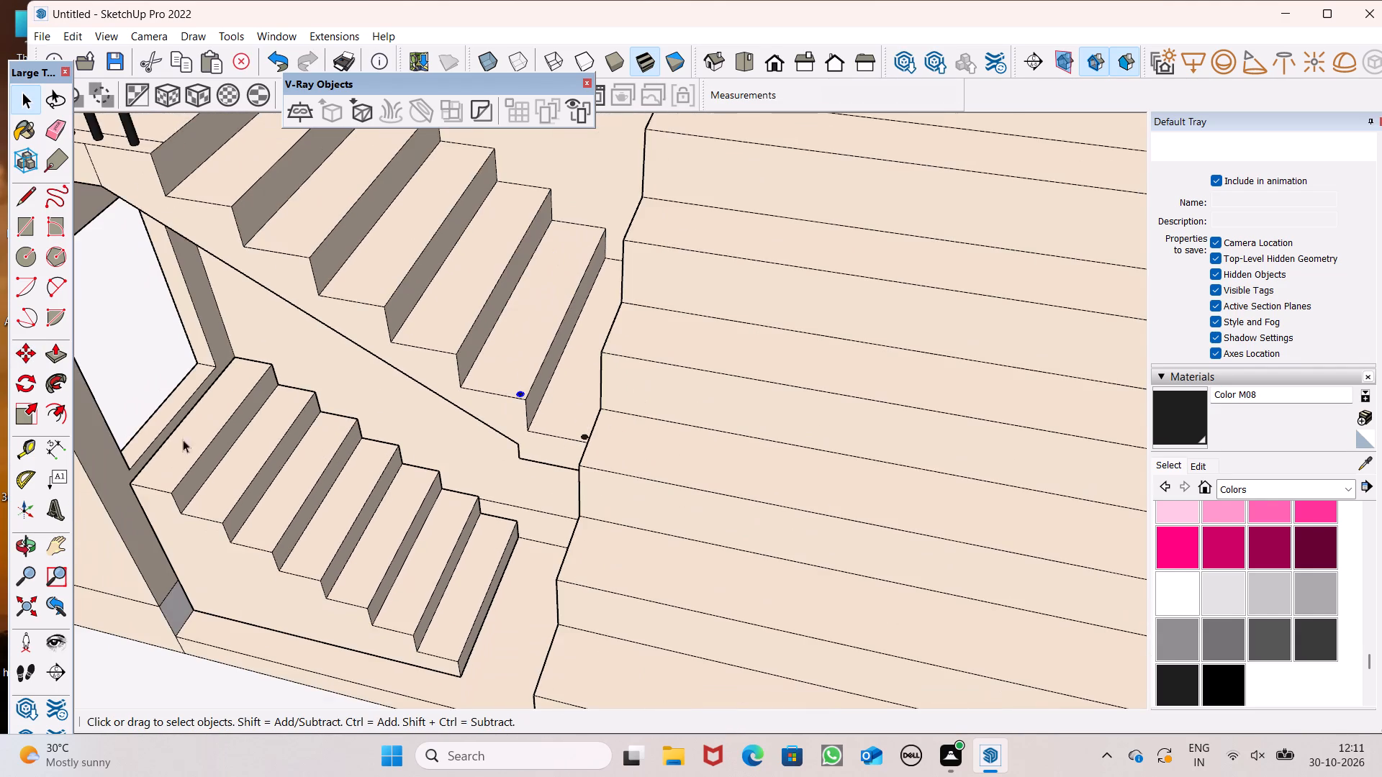
{"action": "scroll", "coordinate": [430, 462], "scroll_direction": "down", "scroll_amount": 5}
{"action": "left_click", "coordinate": [1052, 566]}
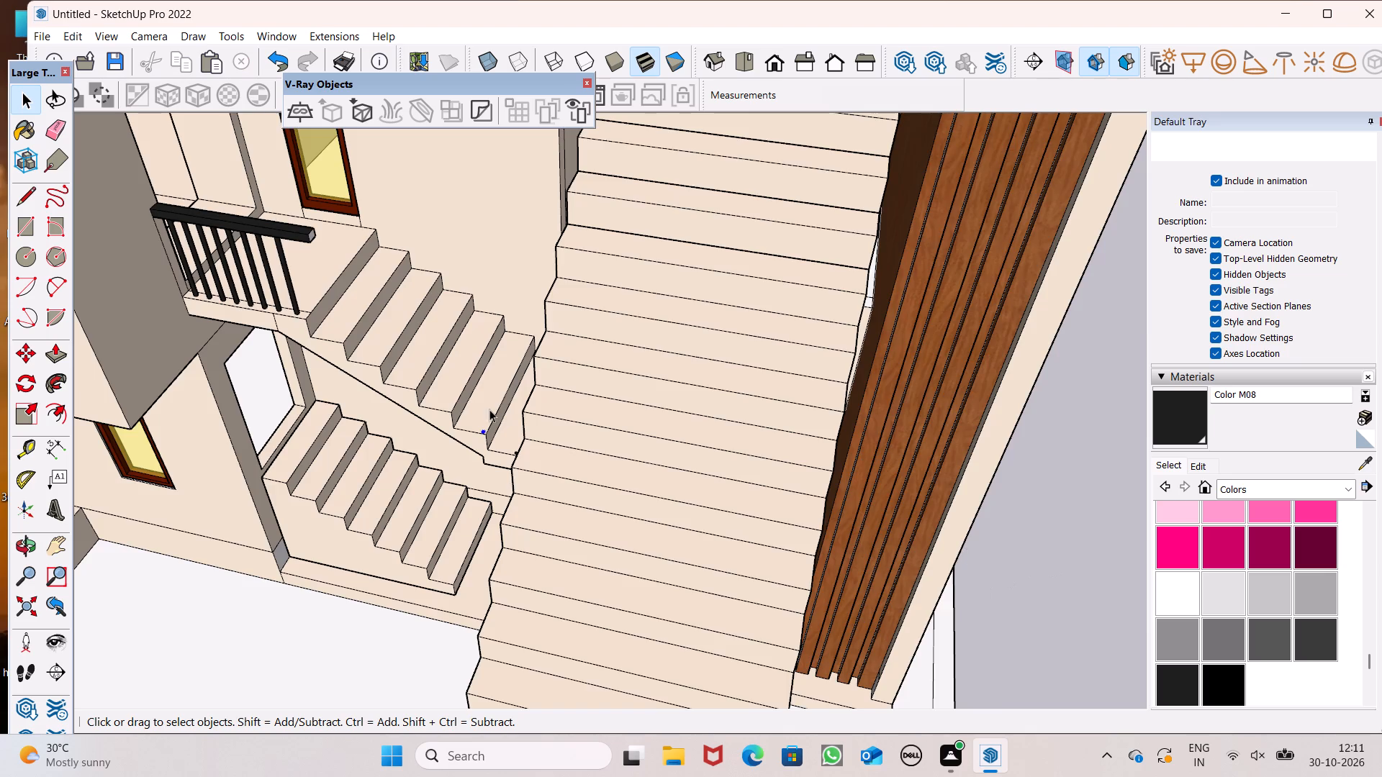
Extrude the black circle on the lowest tread upward 4' to form a baluster.
{"action": "scroll", "coordinate": [489, 409], "scroll_direction": "up", "scroll_amount": 6}
{"action": "middle_click_drag", "start_coordinate": [529, 442], "coordinate": [564, 540]}
{"action": "scroll", "coordinate": [564, 540], "scroll_direction": "up", "scroll_amount": 8}
{"action": "scroll", "coordinate": [546, 468], "scroll_direction": "up", "scroll_amount": 4}
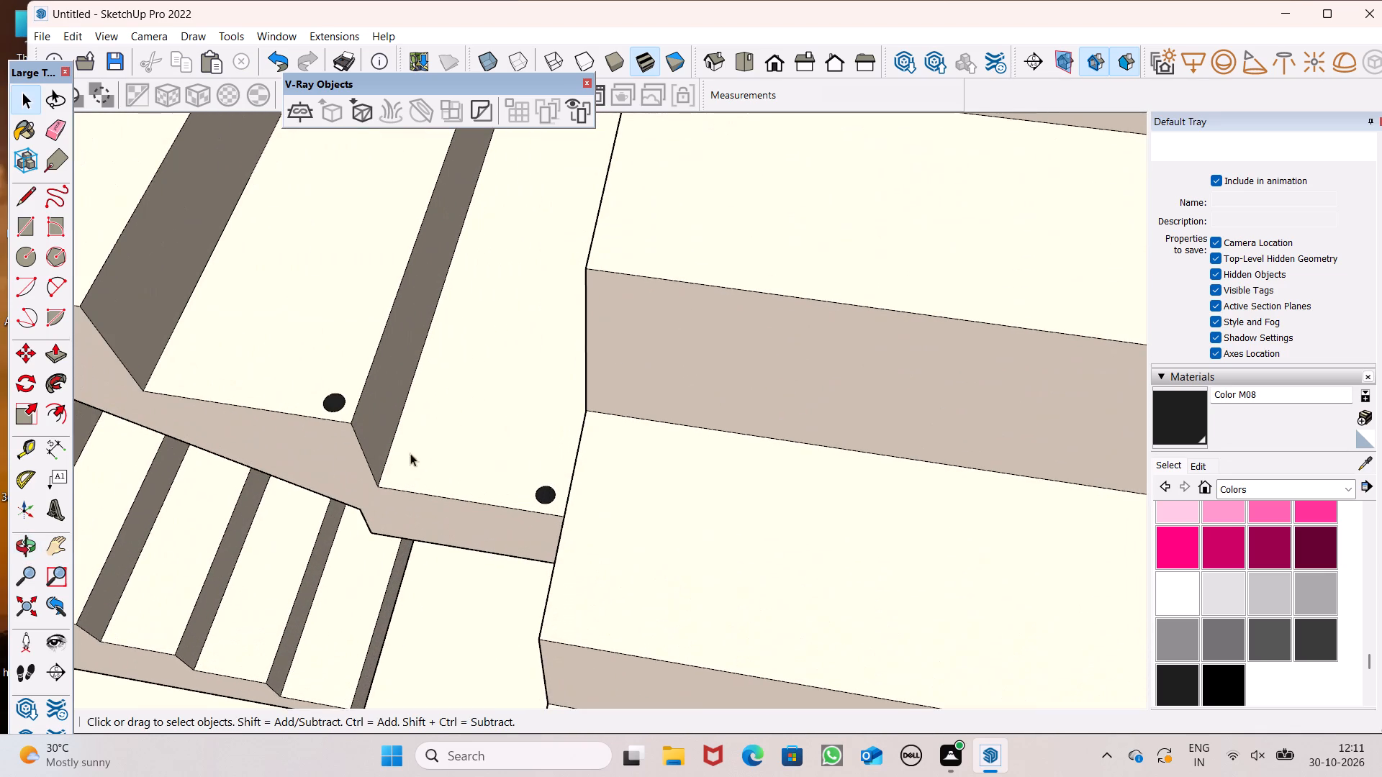
{"action": "left_click", "coordinate": [61, 356]}
{"action": "scroll", "coordinate": [535, 400], "scroll_direction": "up", "scroll_amount": 6}
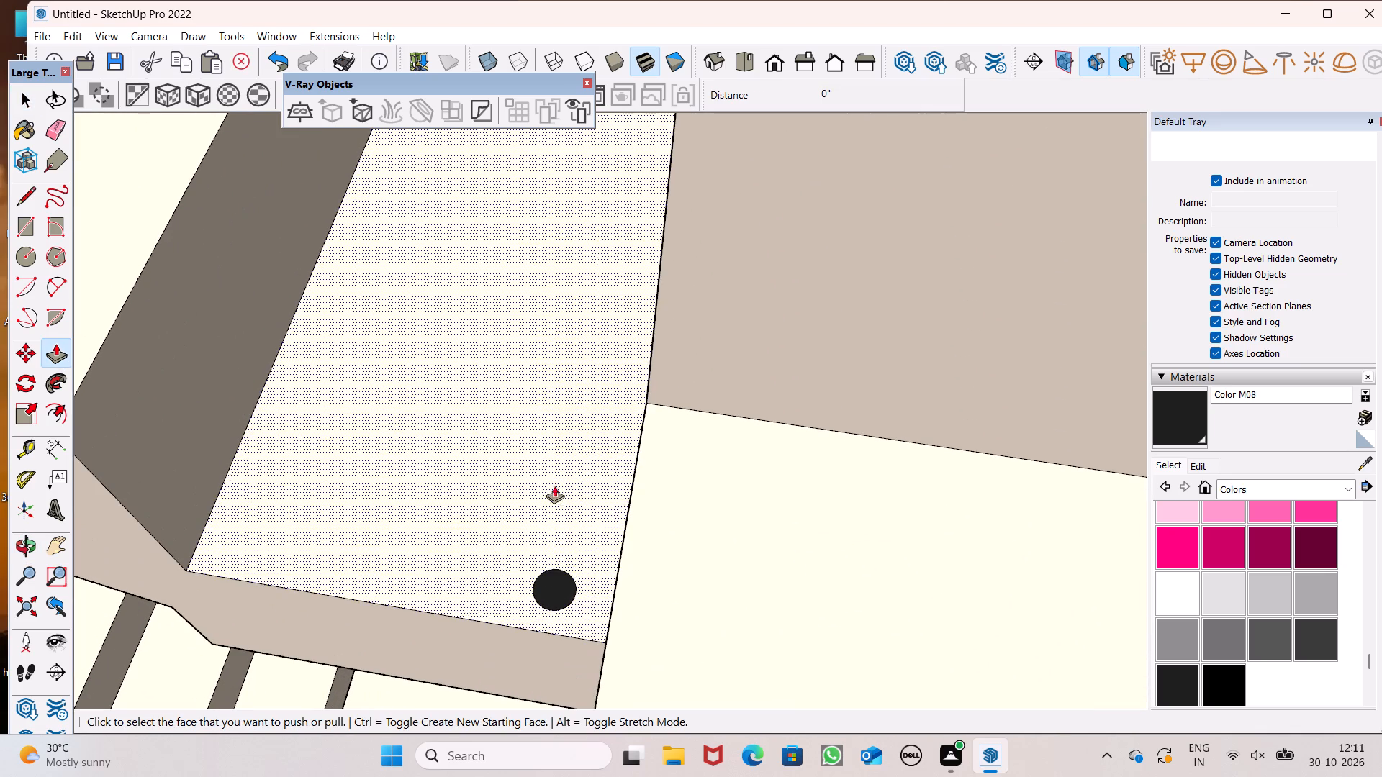
{"action": "left_click_drag", "start_coordinate": [546, 597], "coordinate": [350, 450]}
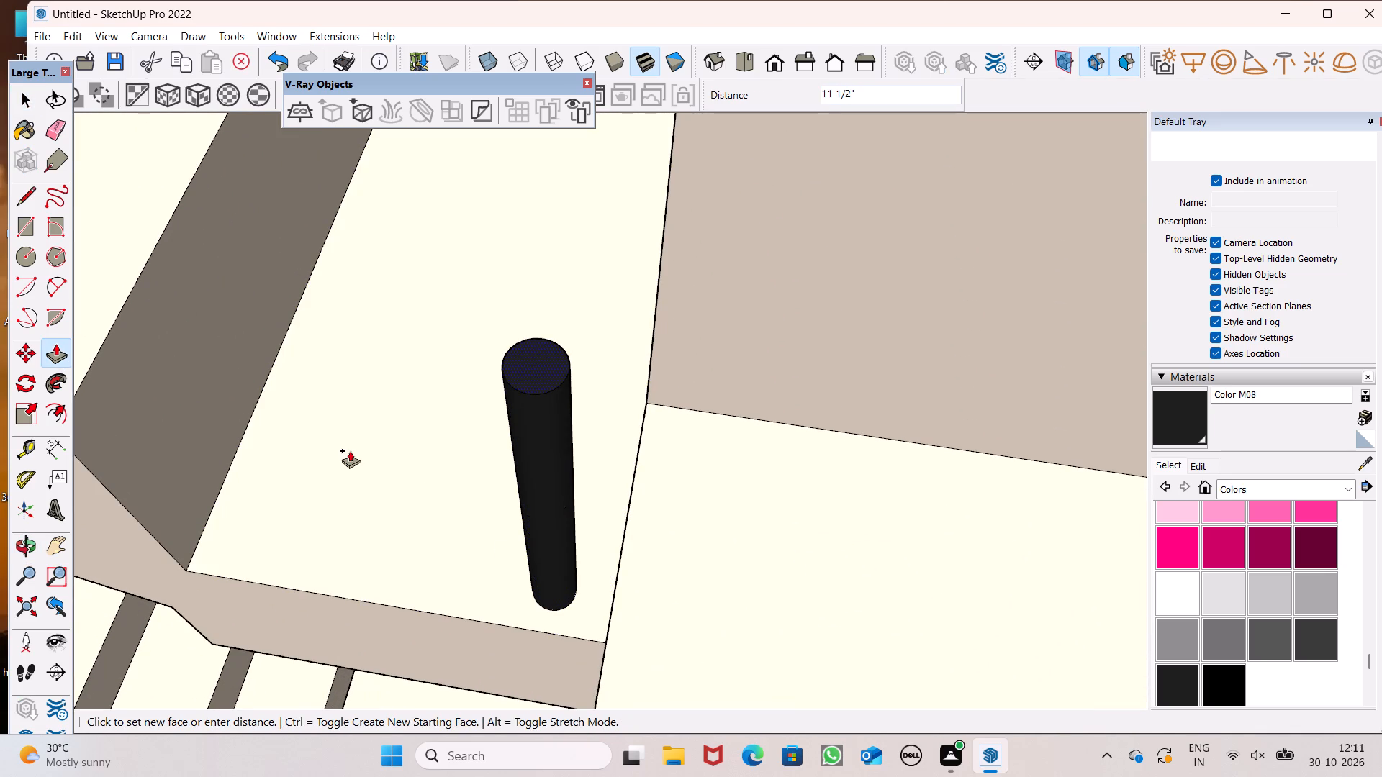
{"action": "left_click_drag", "start_coordinate": [350, 450], "coordinate": [349, 450]}
{"action": "type", "text": "4'"}
{"action": "key", "text": "Return"}
{"action": "scroll", "coordinate": [353, 470], "scroll_direction": "down", "scroll_amount": 6}
{"action": "middle_click_drag", "start_coordinate": [489, 540], "coordinate": [554, 345]}
{"action": "scroll", "coordinate": [565, 430], "scroll_direction": "down", "scroll_amount": 8}
{"action": "middle_click_drag", "start_coordinate": [564, 406], "coordinate": [654, 328]}
{"action": "scroll", "coordinate": [641, 439], "scroll_direction": "down", "scroll_amount": 7}
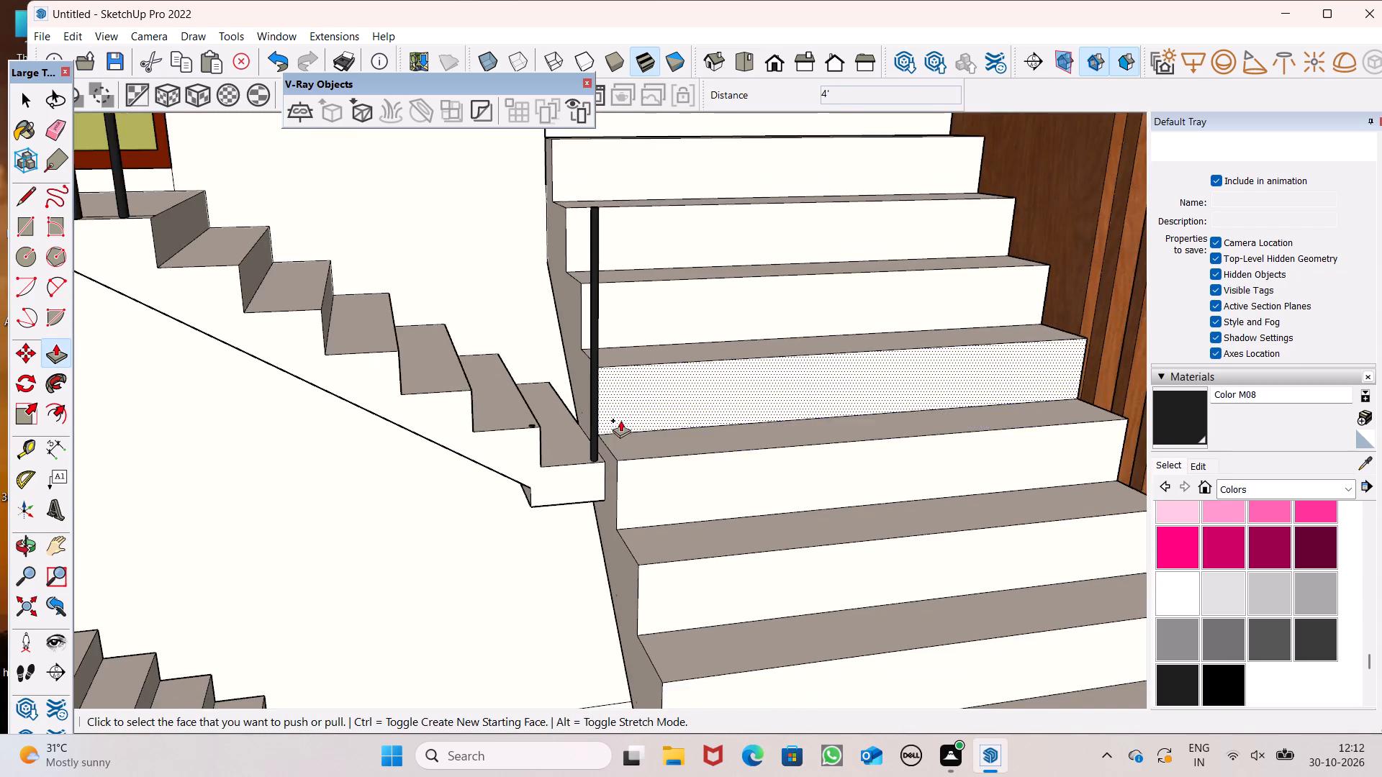
{"action": "scroll", "coordinate": [620, 420], "scroll_direction": "down", "scroll_amount": 4}
{"action": "middle_click_drag", "start_coordinate": [627, 423], "coordinate": [386, 427]}
{"action": "key", "text": "space"}
Paint the side of the new baluster on the lowest tread of the narrow flight with Color M00.
{"action": "scroll", "coordinate": [454, 396], "scroll_direction": "down", "scroll_amount": 5}
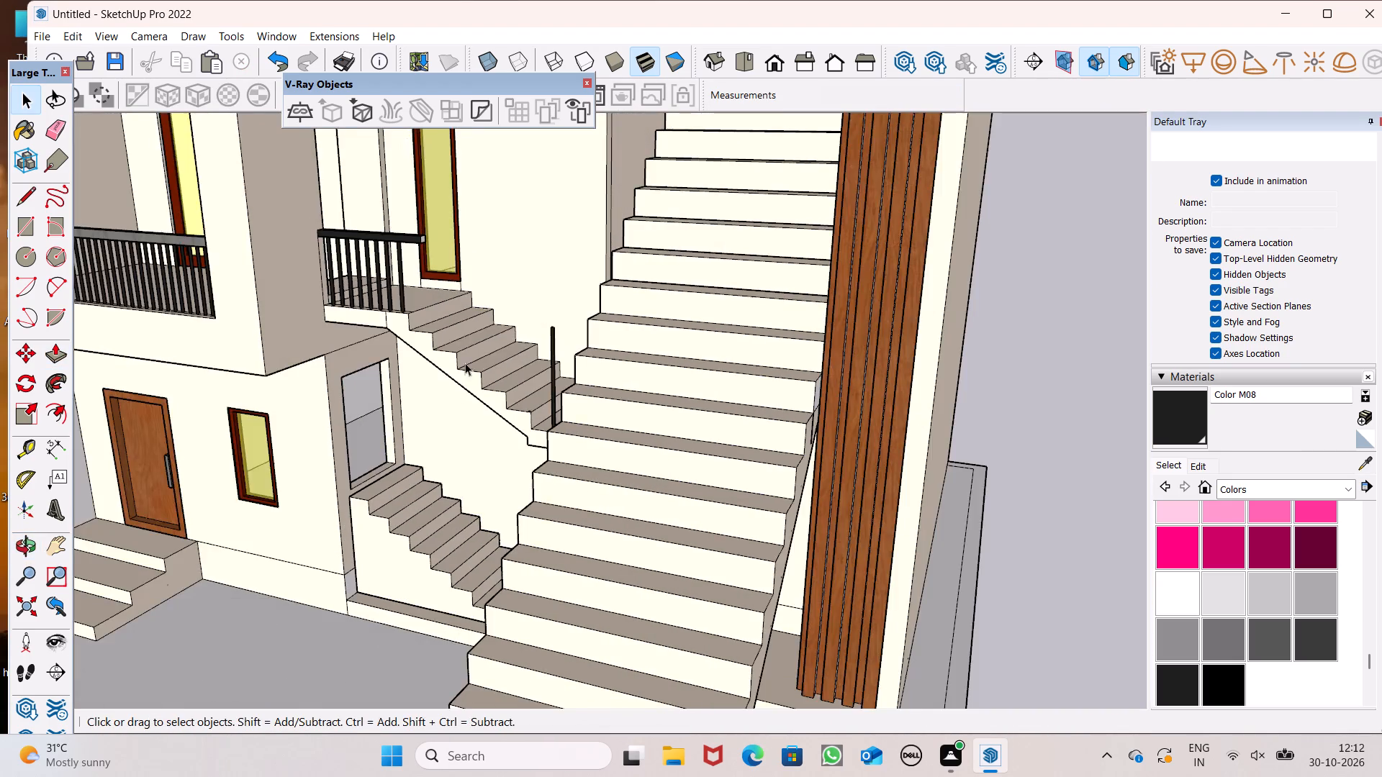
{"action": "middle_click_drag", "start_coordinate": [466, 354], "coordinate": [755, 399]}
{"action": "scroll", "coordinate": [613, 366], "scroll_direction": "up", "scroll_amount": 4}
{"action": "scroll", "coordinate": [610, 365], "scroll_direction": "down", "scroll_amount": 1}
{"action": "scroll", "coordinate": [610, 365], "scroll_direction": "up", "scroll_amount": 13}
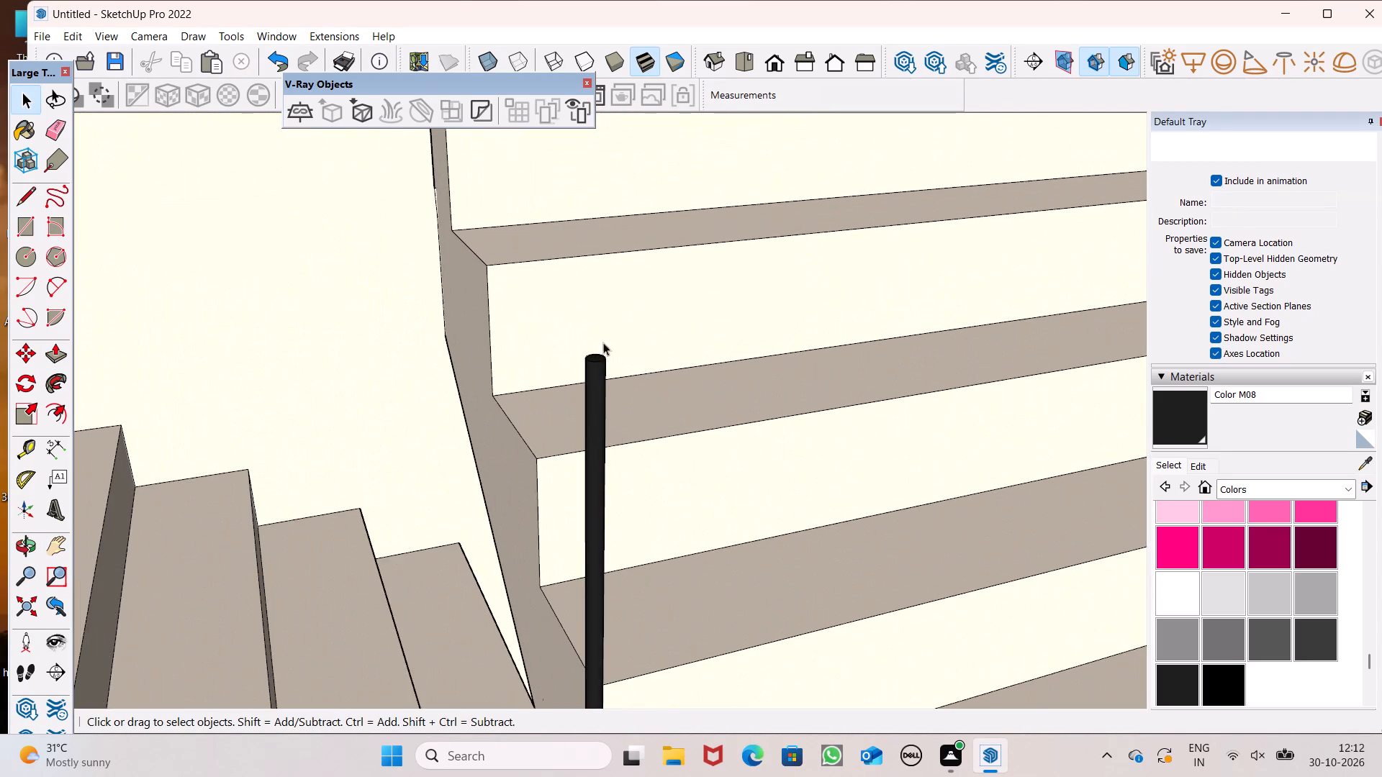
{"action": "scroll", "coordinate": [597, 355], "scroll_direction": "up", "scroll_amount": 1}
{"action": "middle_click_drag", "start_coordinate": [596, 395], "coordinate": [726, 433]}
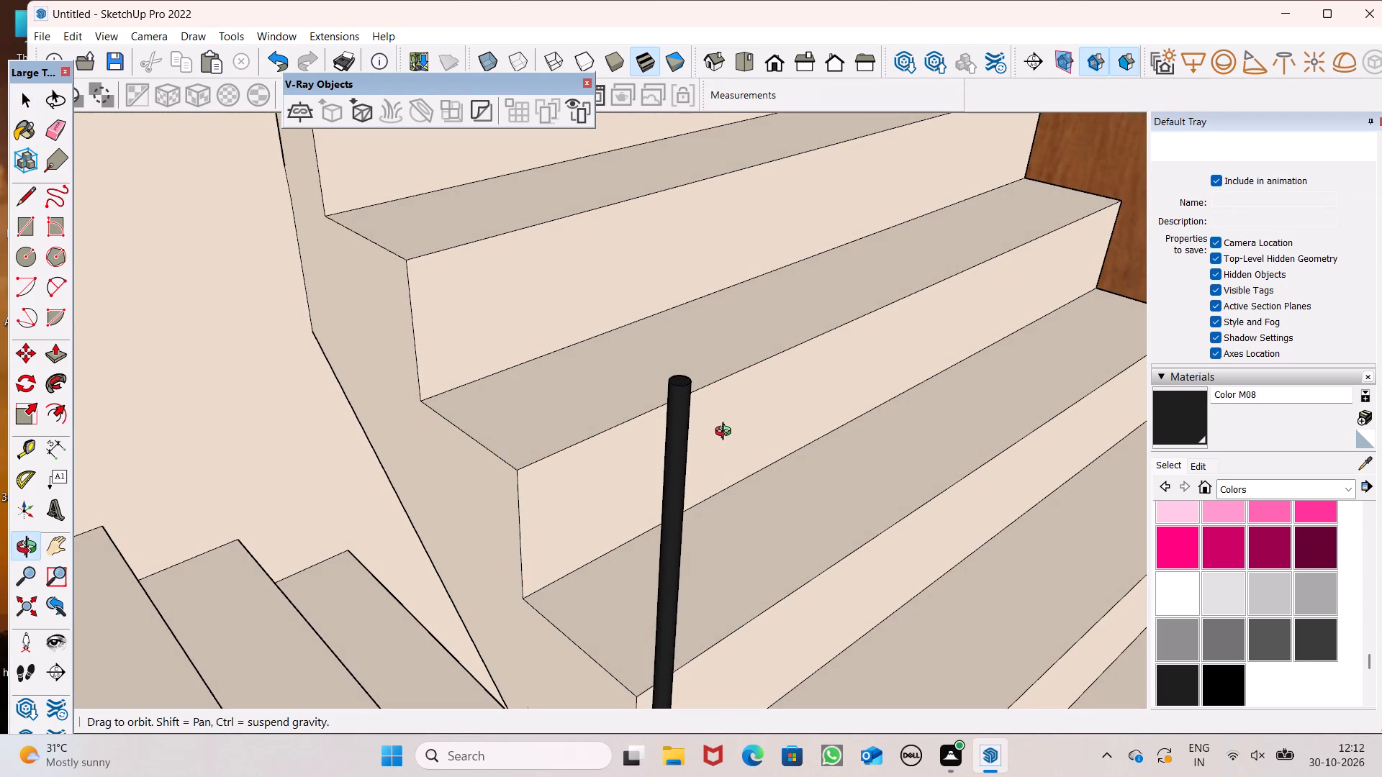
{"action": "middle_click_drag", "start_coordinate": [726, 433], "coordinate": [727, 433]}
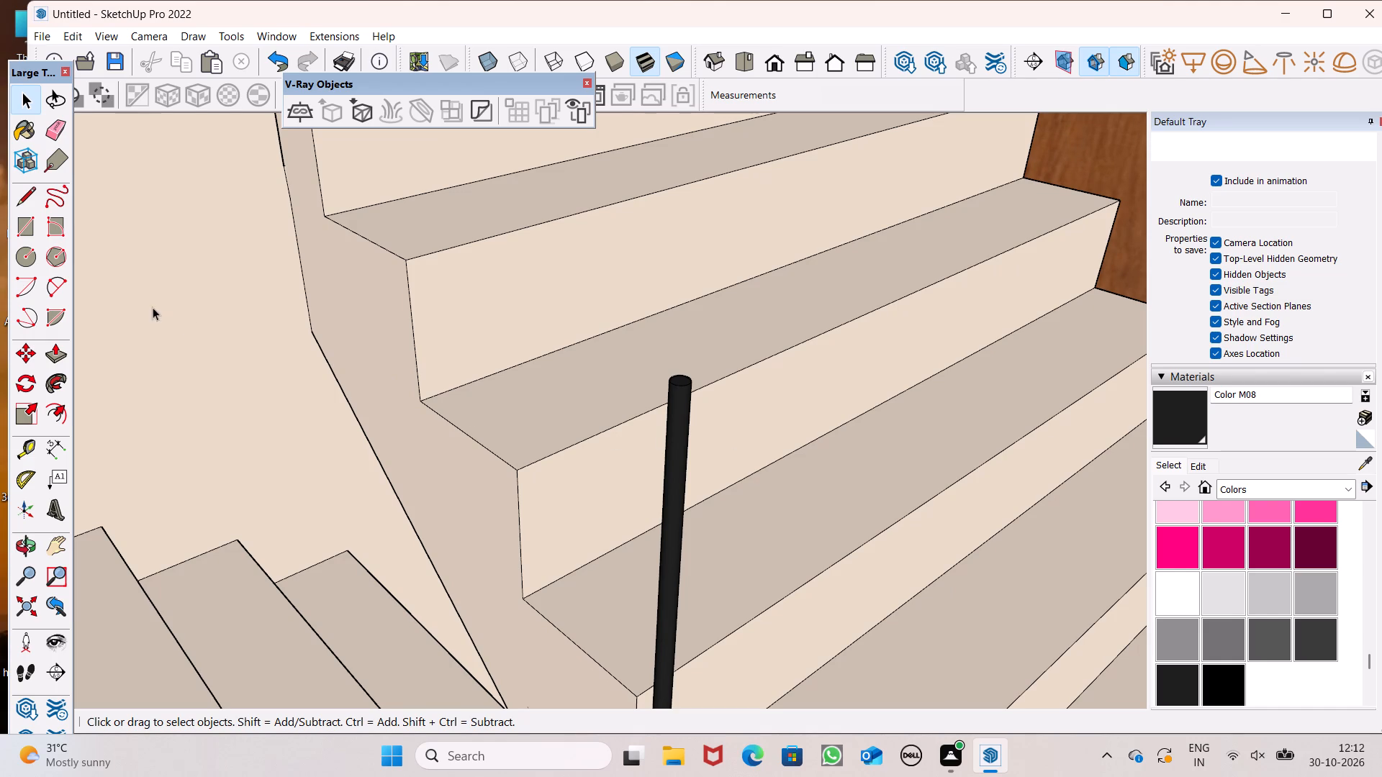
{"action": "left_click", "coordinate": [1184, 592]}
{"action": "left_click", "coordinate": [1150, 586]}
{"action": "left_click", "coordinate": [1168, 588]}
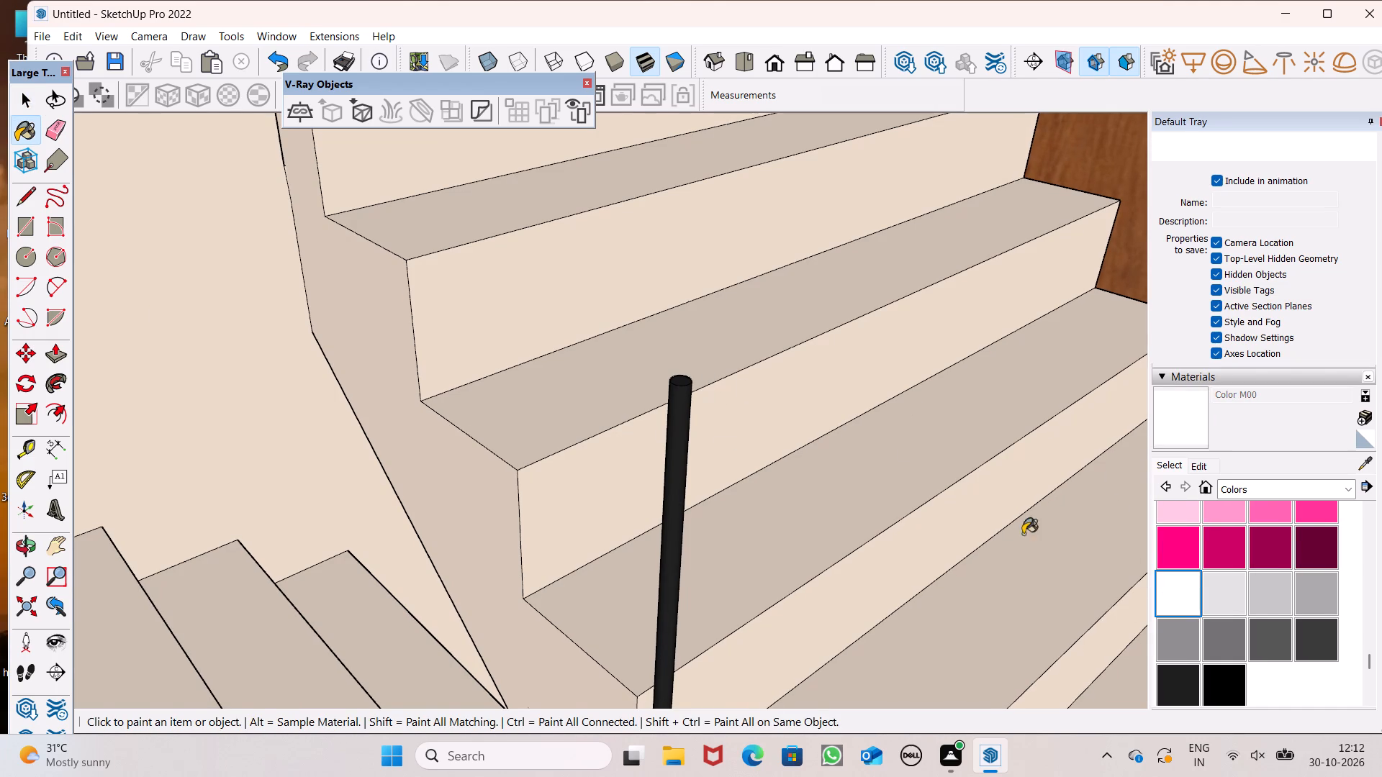
{"action": "scroll", "coordinate": [636, 448], "scroll_direction": "up", "scroll_amount": 5}
{"action": "left_click", "coordinate": [716, 432]}
Examine the repainted baluster in relation to the landing railing and the narrow stair flight.
{"action": "scroll", "coordinate": [699, 392], "scroll_direction": "down", "scroll_amount": 4}
{"action": "middle_click_drag", "start_coordinate": [700, 399], "coordinate": [877, 438]}
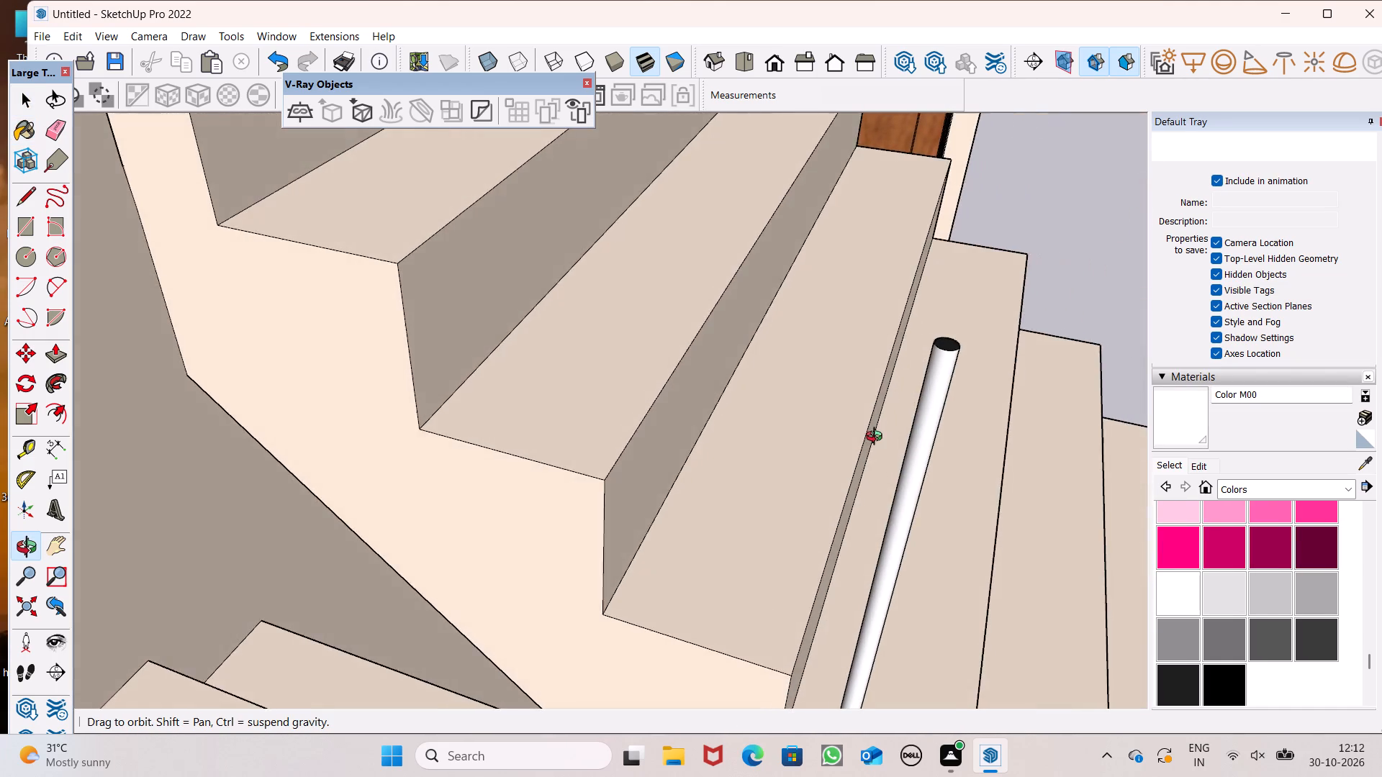
{"action": "middle_click_drag", "start_coordinate": [877, 438], "coordinate": [272, 408]}
{"action": "scroll", "coordinate": [392, 366], "scroll_direction": "down", "scroll_amount": 8}
{"action": "middle_click_drag", "start_coordinate": [397, 366], "coordinate": [338, 365]}
{"action": "scroll", "coordinate": [338, 365], "scroll_direction": "up", "scroll_amount": 1}
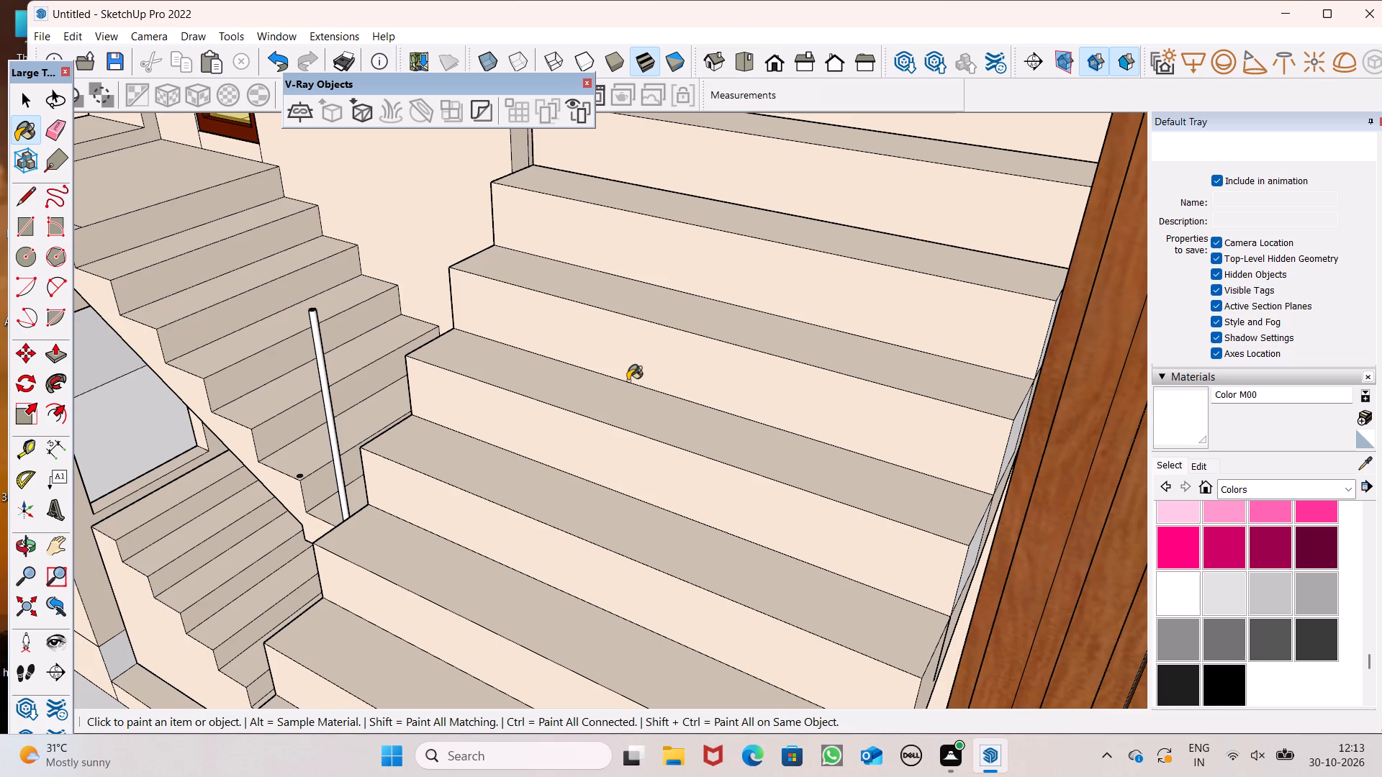
{"action": "scroll", "coordinate": [765, 381], "scroll_direction": "down", "scroll_amount": 13}
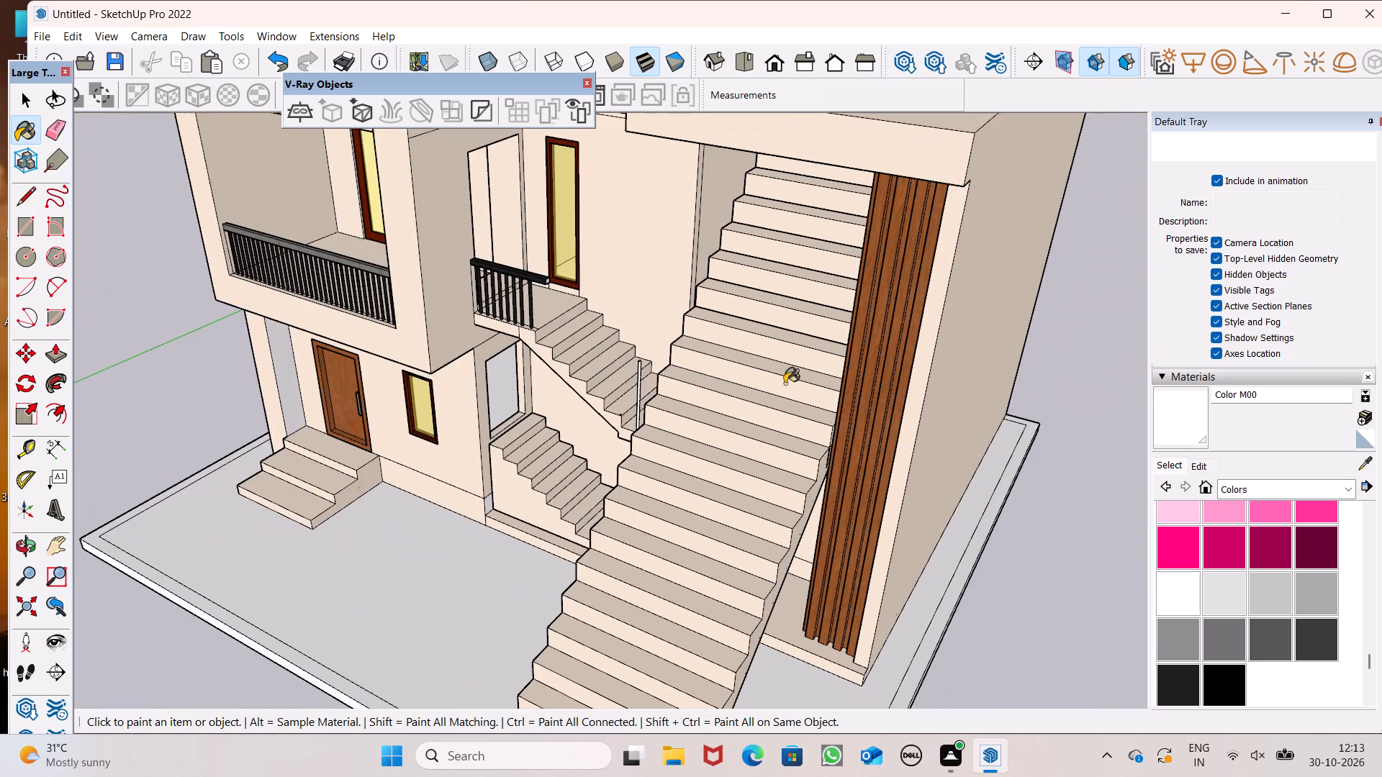
{"action": "scroll", "coordinate": [636, 349], "scroll_direction": "up", "scroll_amount": 2}
{"action": "scroll", "coordinate": [615, 347], "scroll_direction": "down", "scroll_amount": 1}
{"action": "scroll", "coordinate": [598, 347], "scroll_direction": "up", "scroll_amount": 5}
{"action": "scroll", "coordinate": [646, 396], "scroll_direction": "up", "scroll_amount": 1}
{"action": "scroll", "coordinate": [749, 437], "scroll_direction": "down", "scroll_amount": 2}
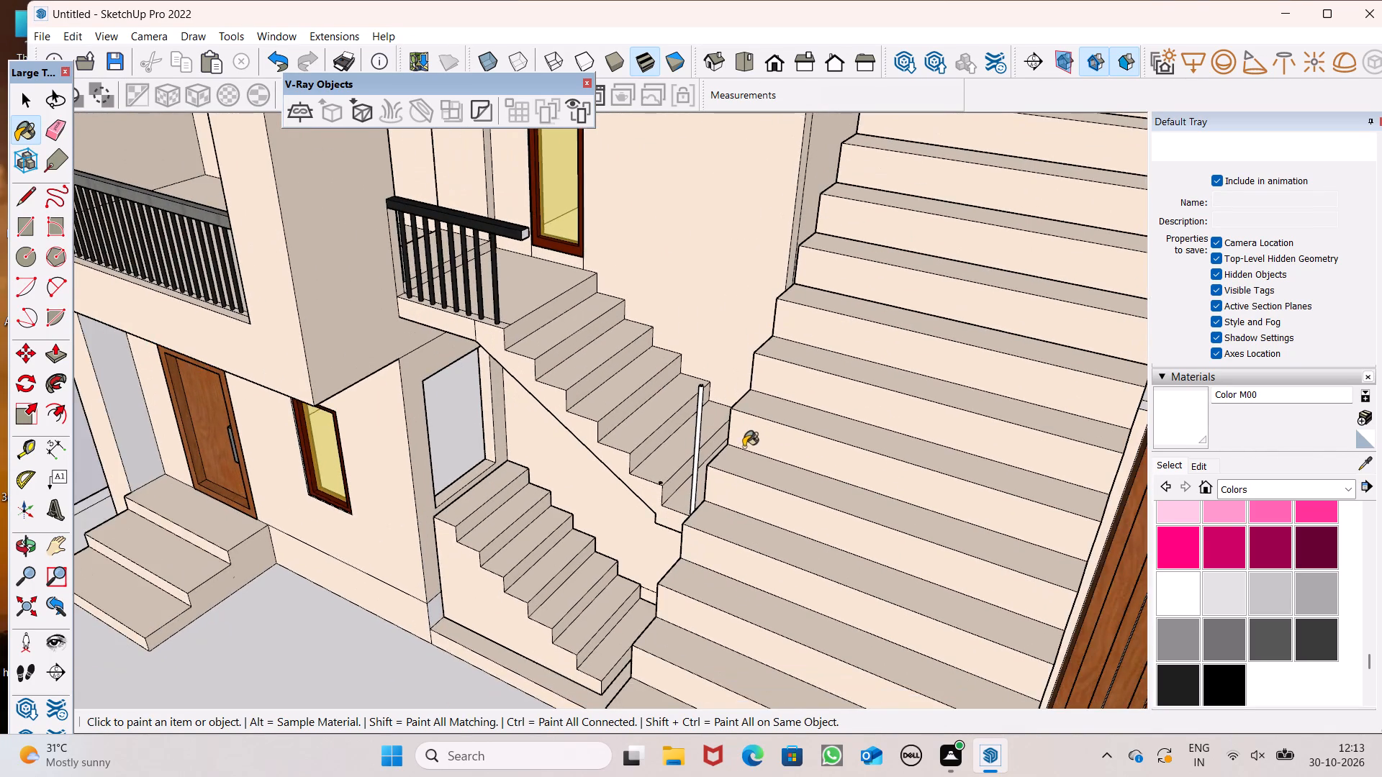
{"action": "middle_click_drag", "start_coordinate": [744, 447], "coordinate": [789, 440]}
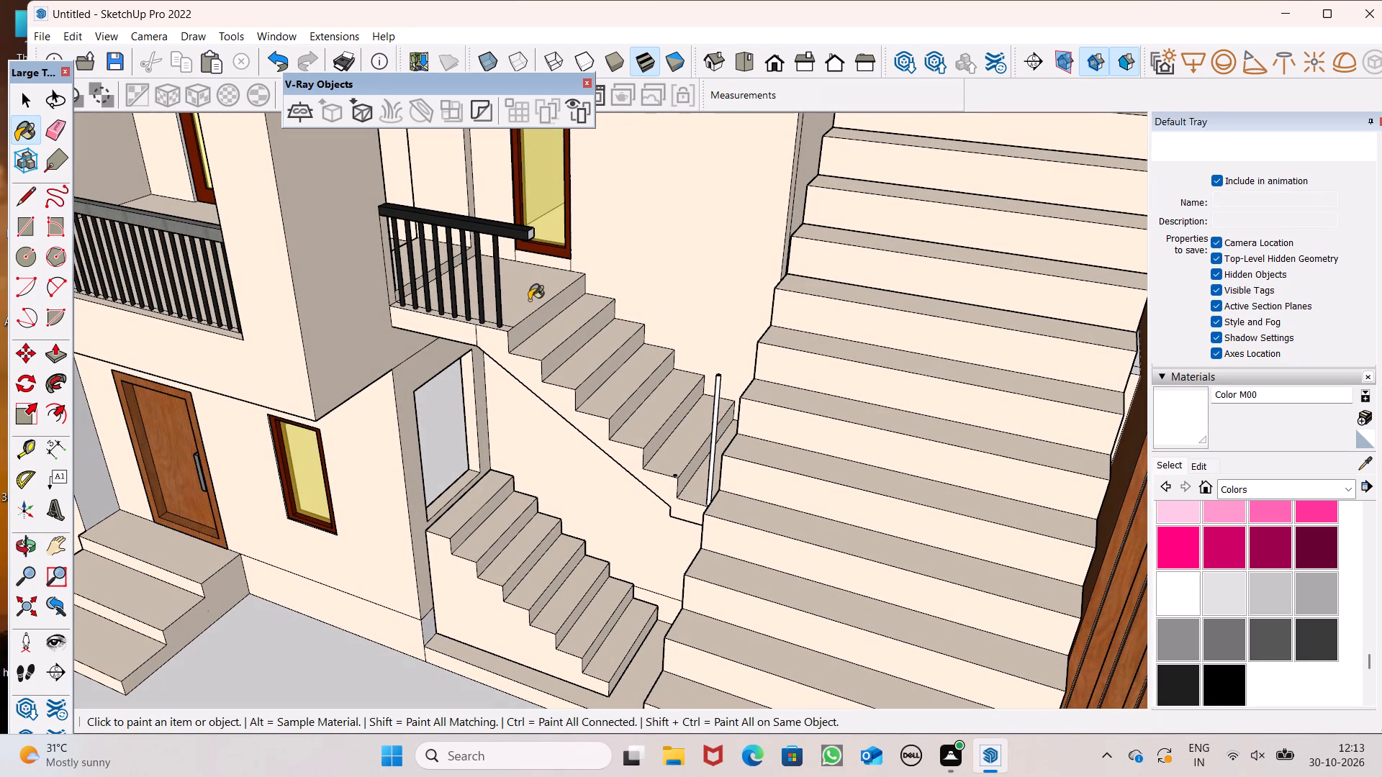
{"action": "middle_click_drag", "start_coordinate": [700, 368], "coordinate": [732, 233]}
{"action": "scroll", "coordinate": [713, 345], "scroll_direction": "up", "scroll_amount": 1}
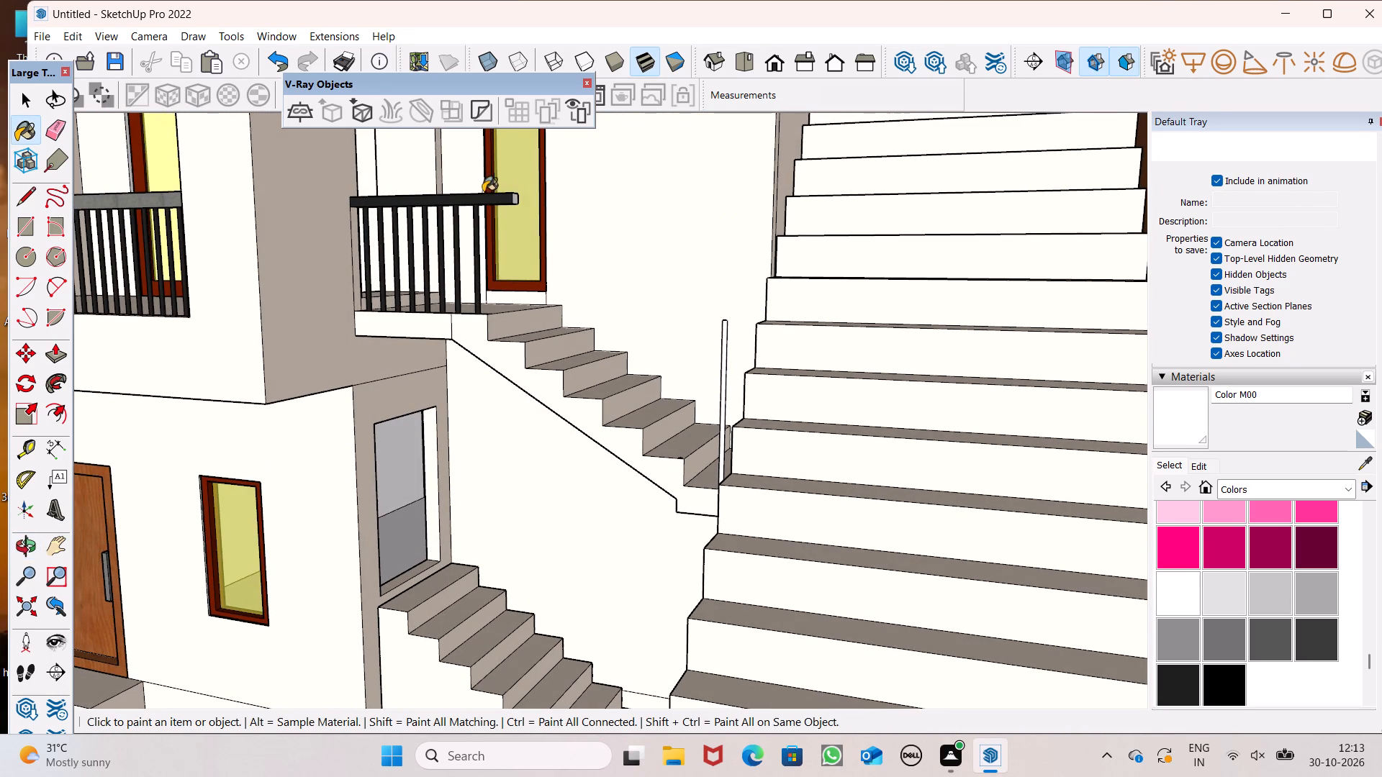
{"action": "scroll", "coordinate": [559, 357], "scroll_direction": "down", "scroll_amount": 1}
{"action": "scroll", "coordinate": [549, 339], "scroll_direction": "up", "scroll_amount": 1}
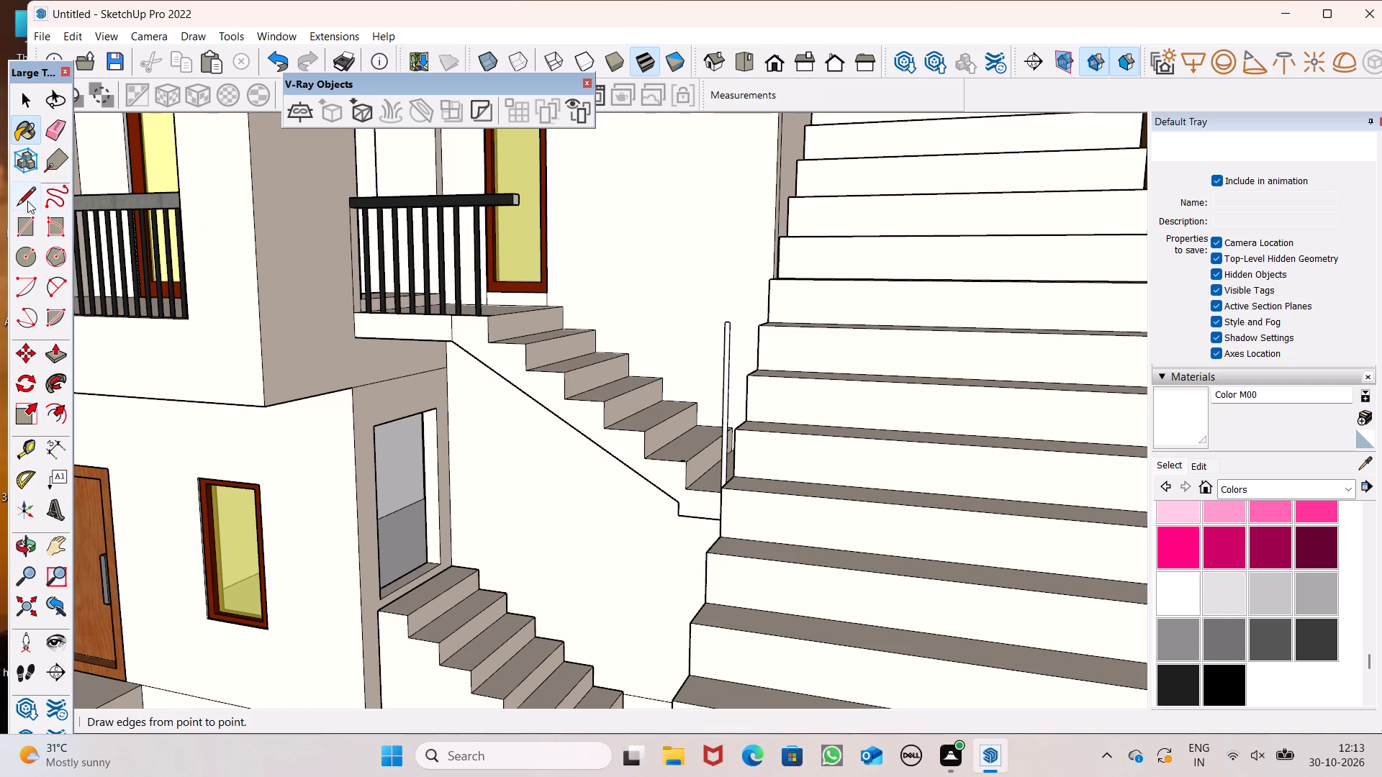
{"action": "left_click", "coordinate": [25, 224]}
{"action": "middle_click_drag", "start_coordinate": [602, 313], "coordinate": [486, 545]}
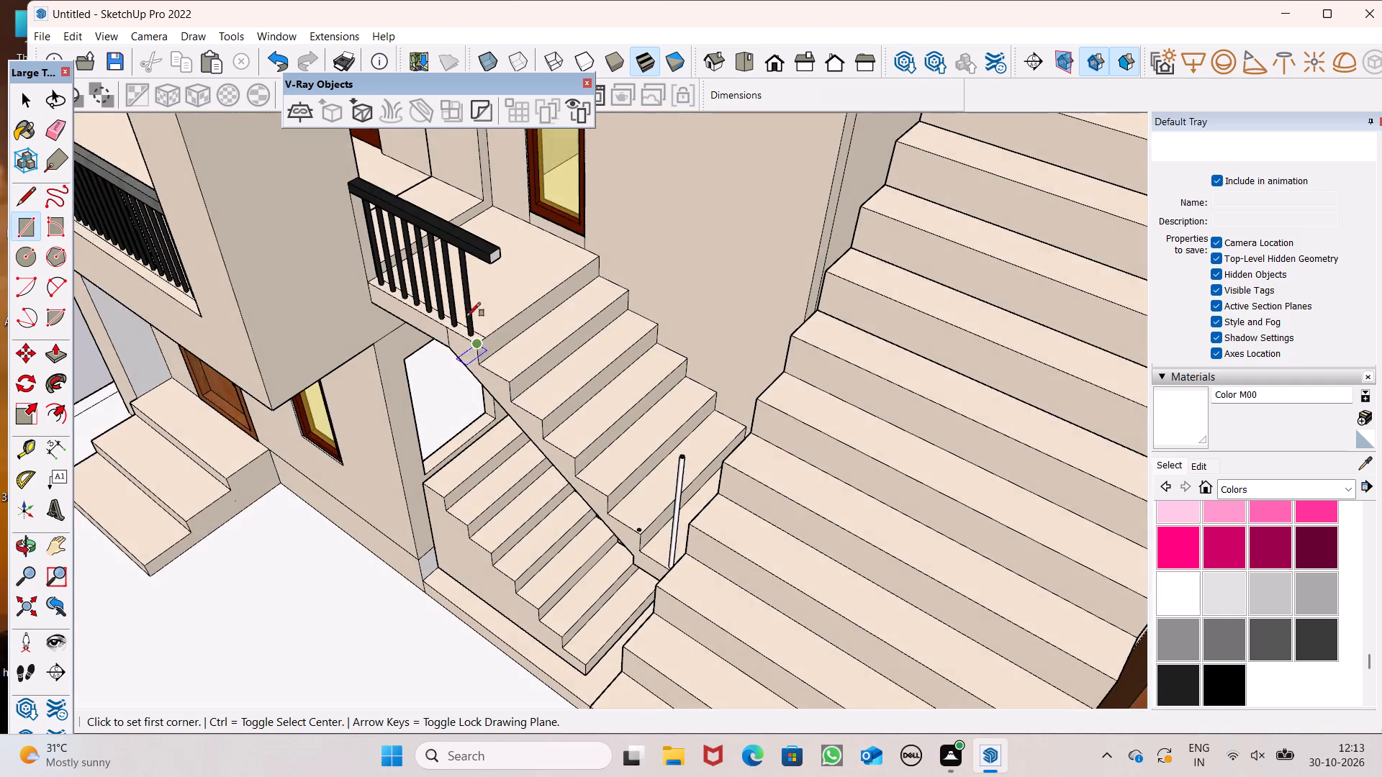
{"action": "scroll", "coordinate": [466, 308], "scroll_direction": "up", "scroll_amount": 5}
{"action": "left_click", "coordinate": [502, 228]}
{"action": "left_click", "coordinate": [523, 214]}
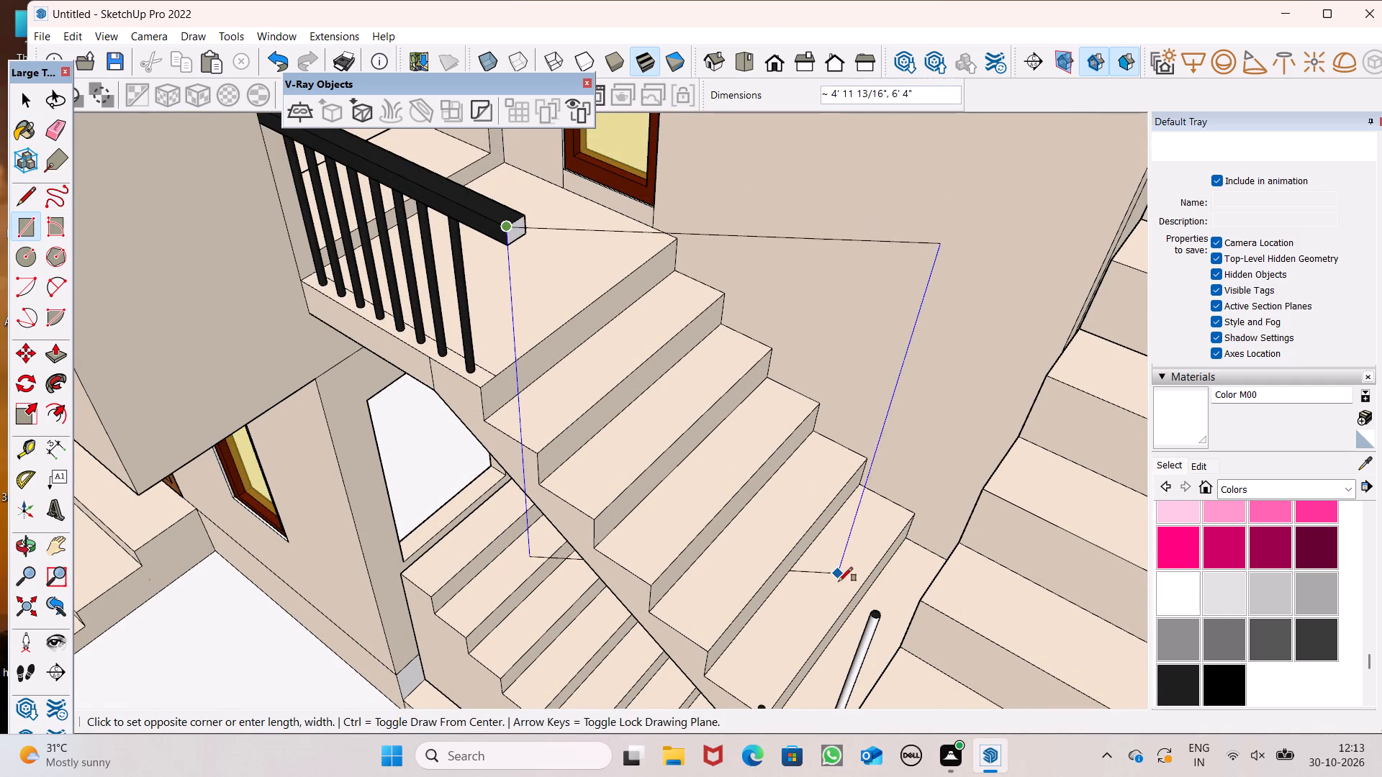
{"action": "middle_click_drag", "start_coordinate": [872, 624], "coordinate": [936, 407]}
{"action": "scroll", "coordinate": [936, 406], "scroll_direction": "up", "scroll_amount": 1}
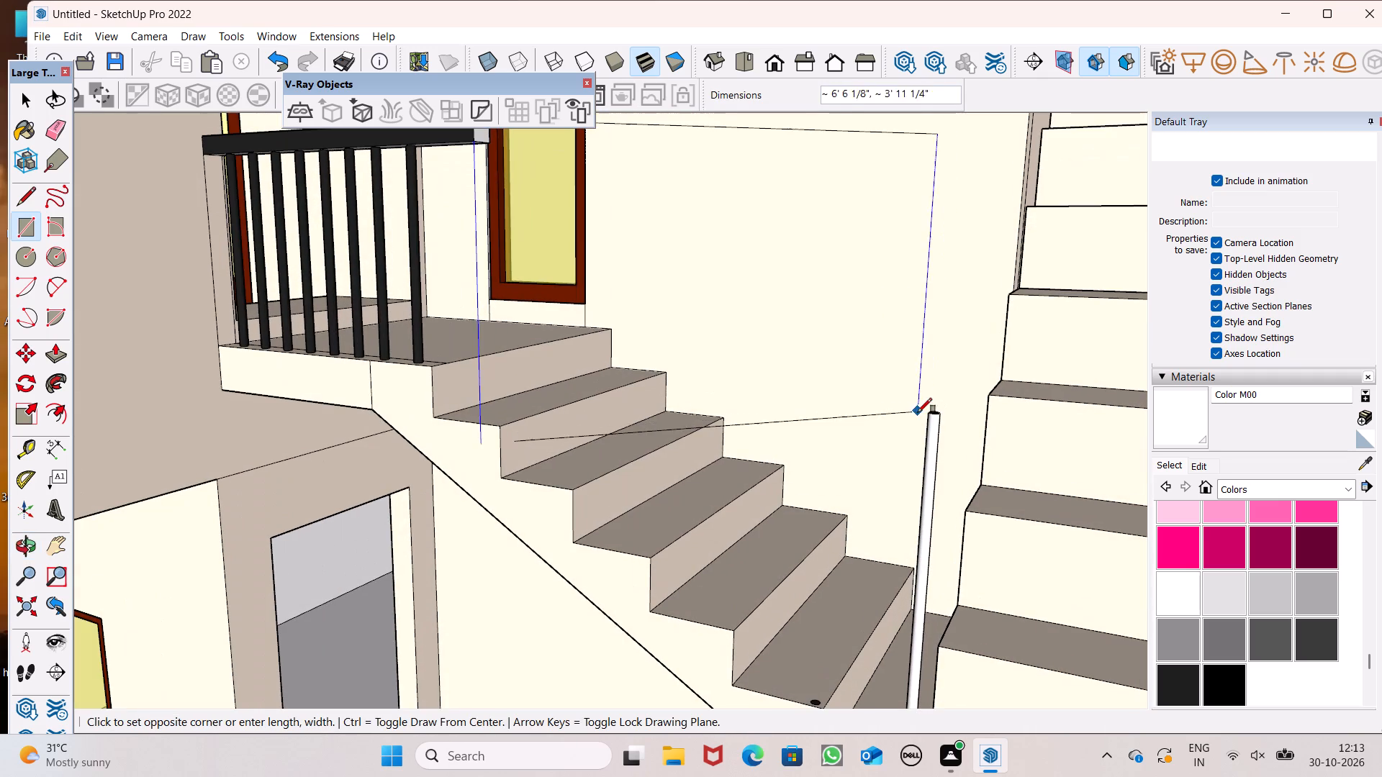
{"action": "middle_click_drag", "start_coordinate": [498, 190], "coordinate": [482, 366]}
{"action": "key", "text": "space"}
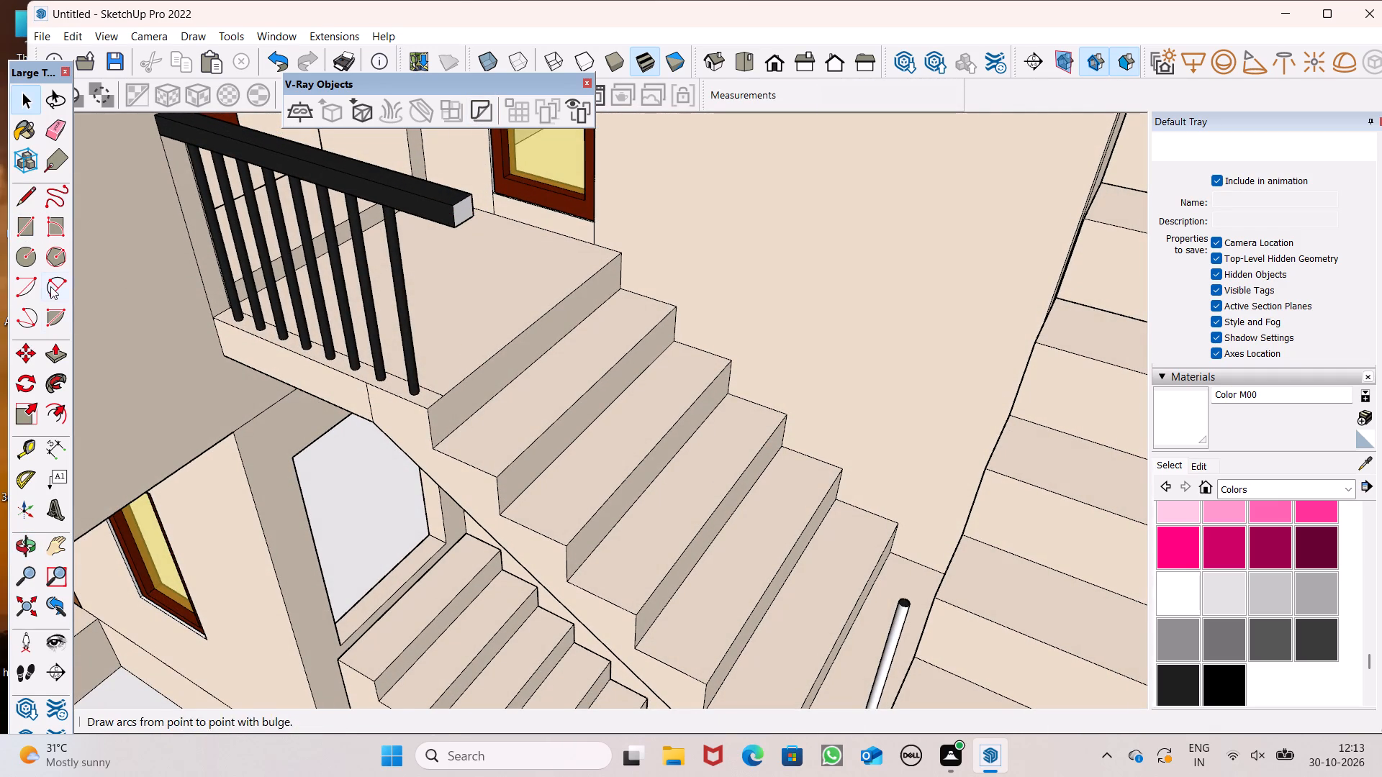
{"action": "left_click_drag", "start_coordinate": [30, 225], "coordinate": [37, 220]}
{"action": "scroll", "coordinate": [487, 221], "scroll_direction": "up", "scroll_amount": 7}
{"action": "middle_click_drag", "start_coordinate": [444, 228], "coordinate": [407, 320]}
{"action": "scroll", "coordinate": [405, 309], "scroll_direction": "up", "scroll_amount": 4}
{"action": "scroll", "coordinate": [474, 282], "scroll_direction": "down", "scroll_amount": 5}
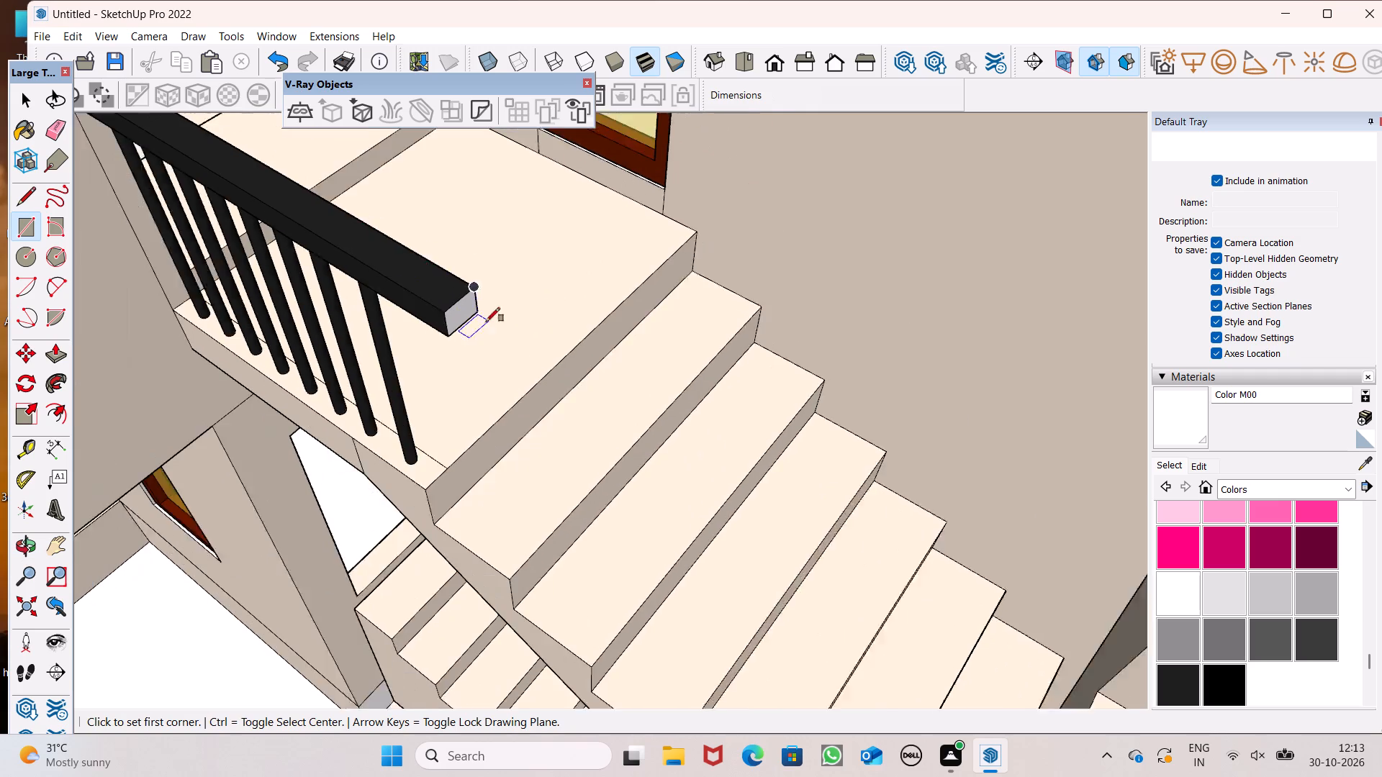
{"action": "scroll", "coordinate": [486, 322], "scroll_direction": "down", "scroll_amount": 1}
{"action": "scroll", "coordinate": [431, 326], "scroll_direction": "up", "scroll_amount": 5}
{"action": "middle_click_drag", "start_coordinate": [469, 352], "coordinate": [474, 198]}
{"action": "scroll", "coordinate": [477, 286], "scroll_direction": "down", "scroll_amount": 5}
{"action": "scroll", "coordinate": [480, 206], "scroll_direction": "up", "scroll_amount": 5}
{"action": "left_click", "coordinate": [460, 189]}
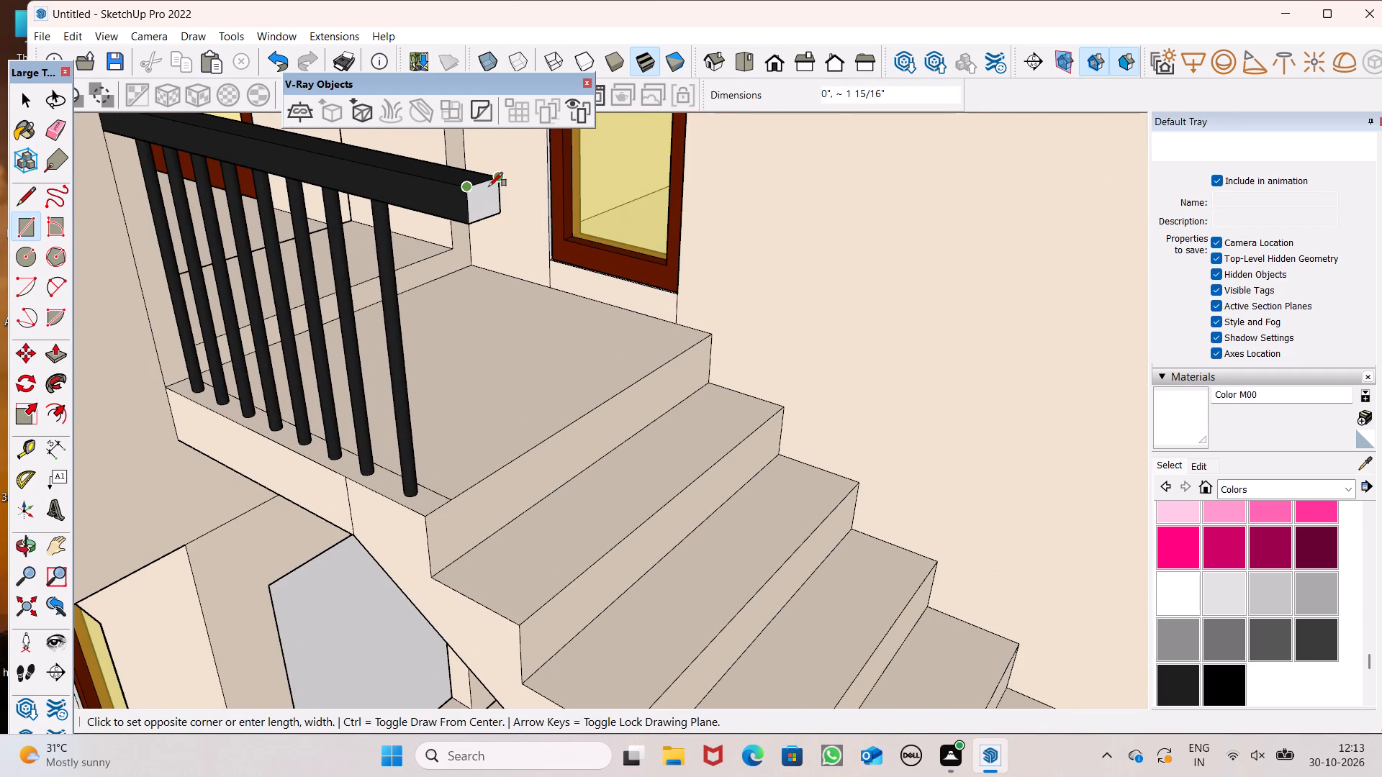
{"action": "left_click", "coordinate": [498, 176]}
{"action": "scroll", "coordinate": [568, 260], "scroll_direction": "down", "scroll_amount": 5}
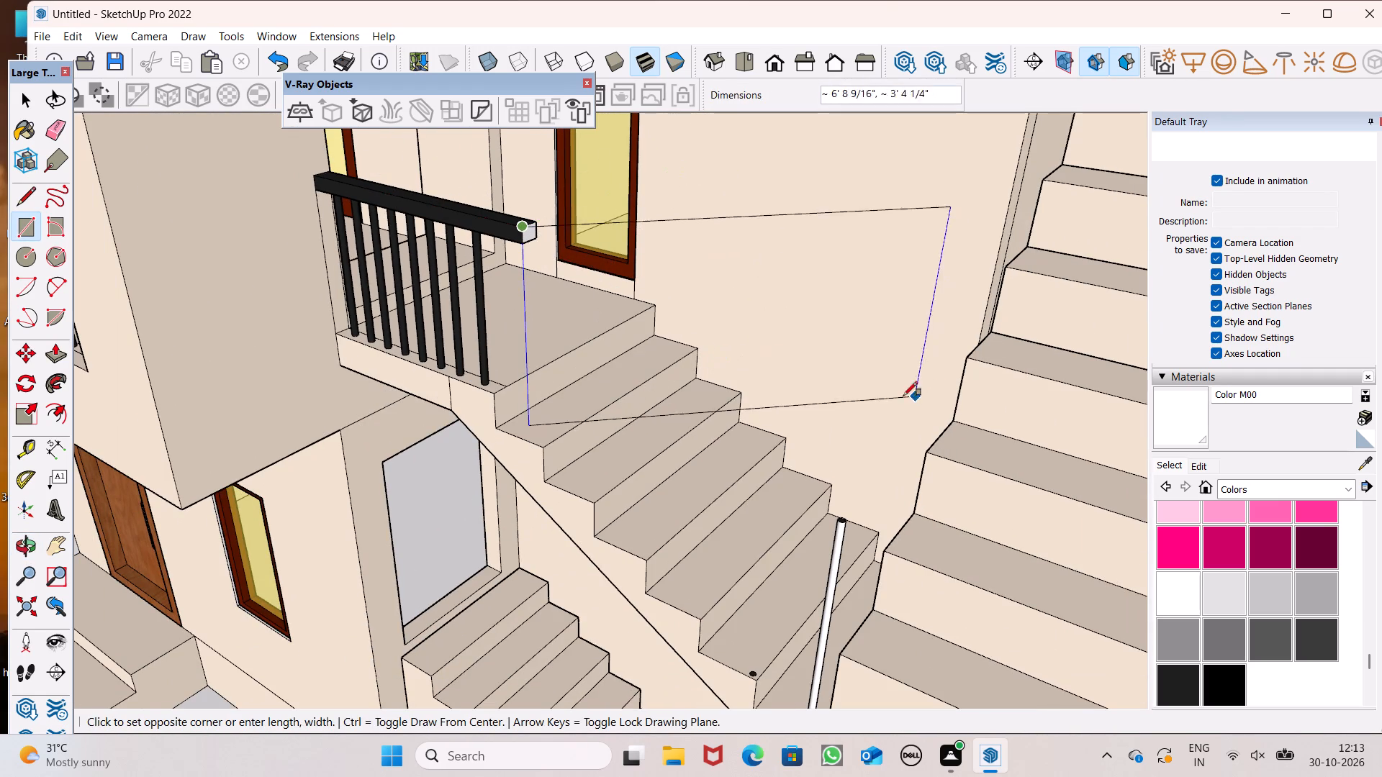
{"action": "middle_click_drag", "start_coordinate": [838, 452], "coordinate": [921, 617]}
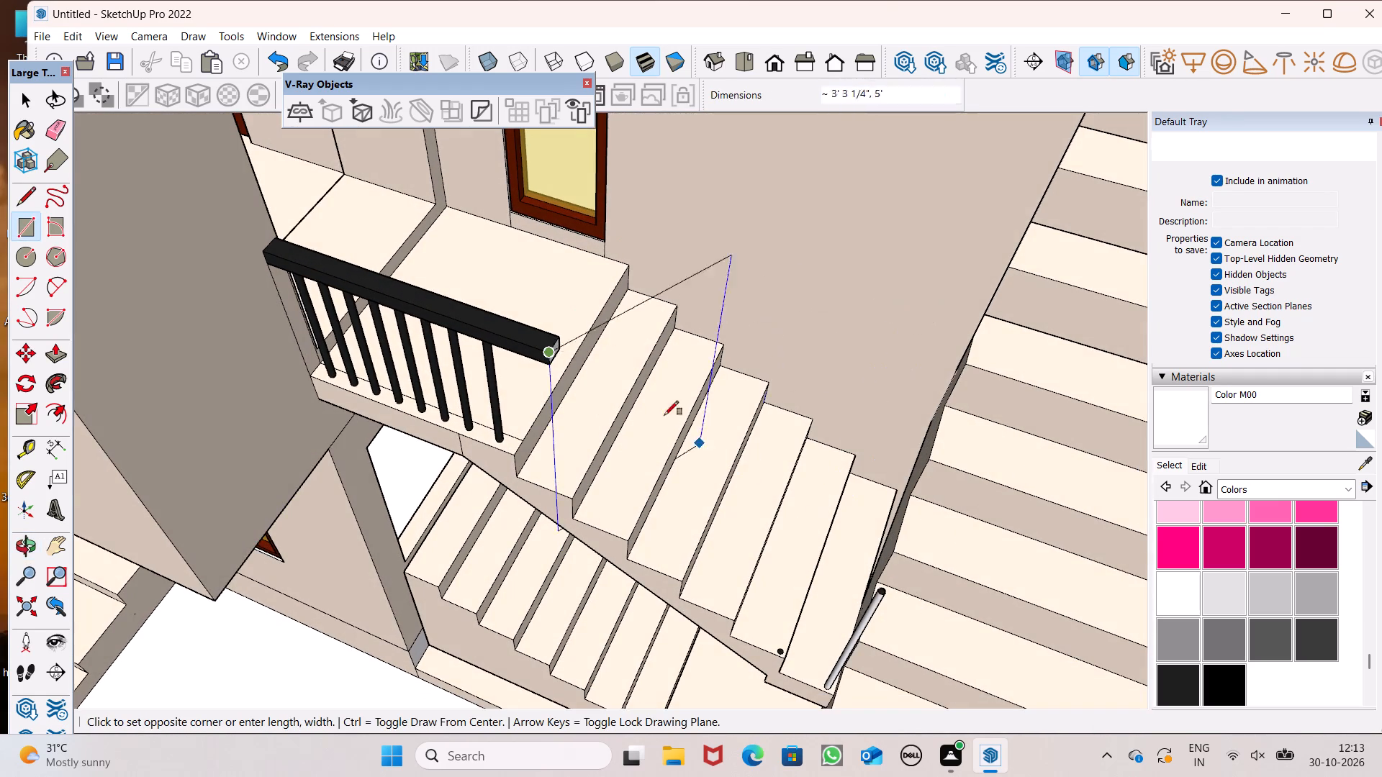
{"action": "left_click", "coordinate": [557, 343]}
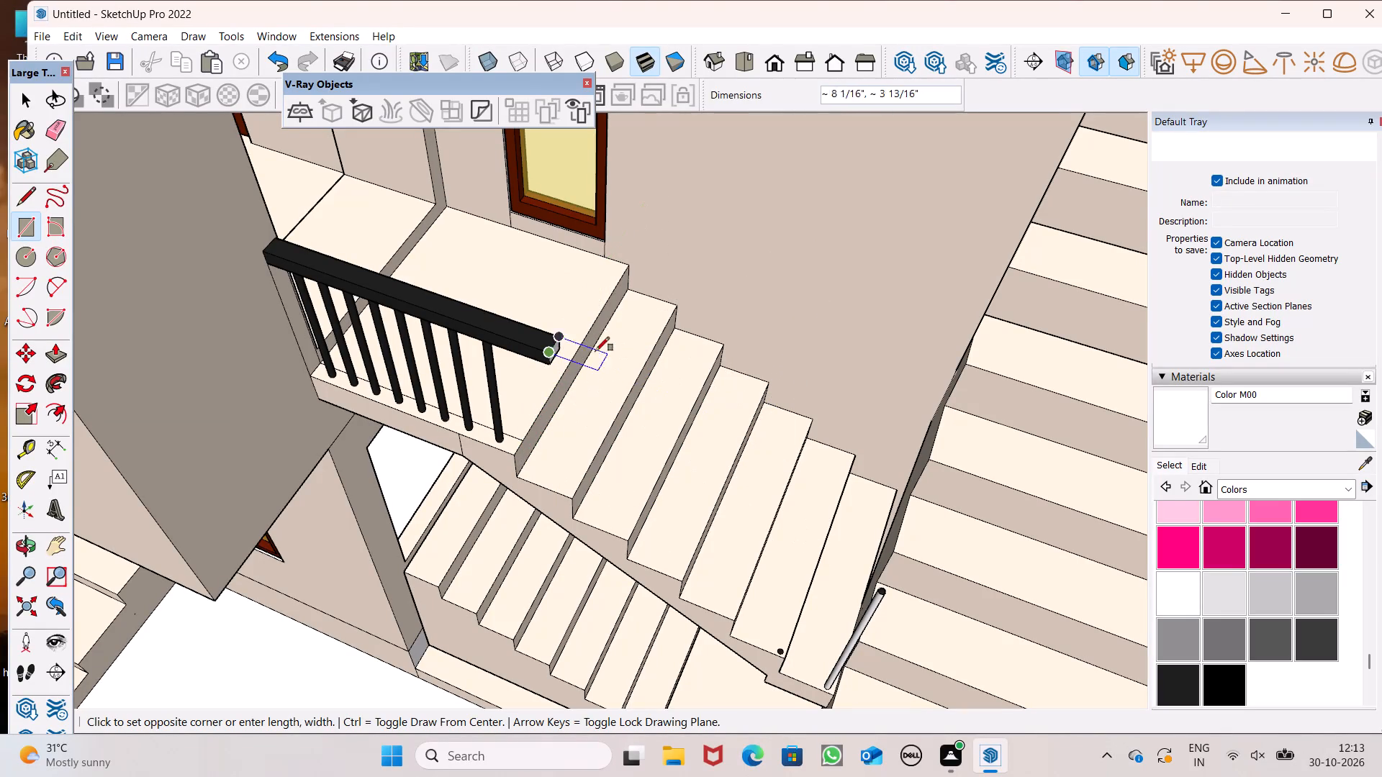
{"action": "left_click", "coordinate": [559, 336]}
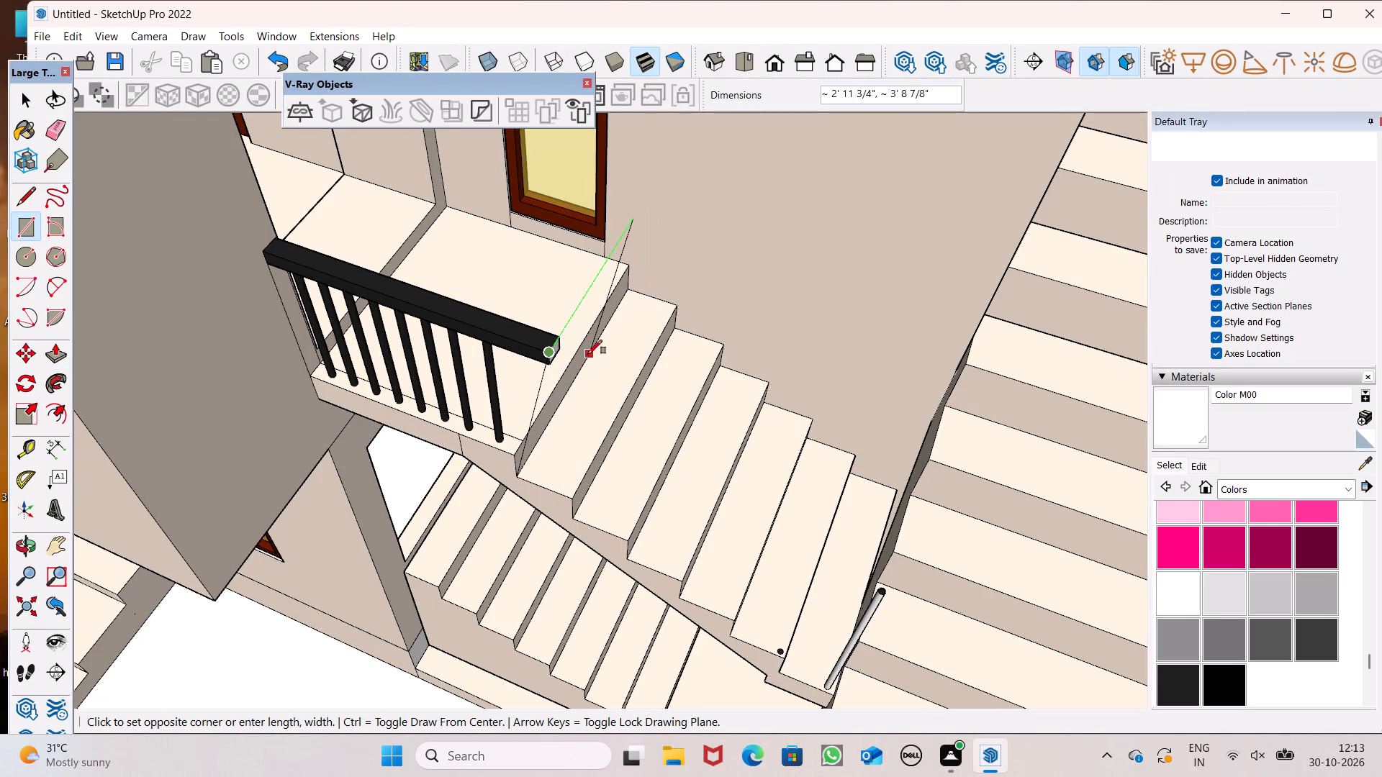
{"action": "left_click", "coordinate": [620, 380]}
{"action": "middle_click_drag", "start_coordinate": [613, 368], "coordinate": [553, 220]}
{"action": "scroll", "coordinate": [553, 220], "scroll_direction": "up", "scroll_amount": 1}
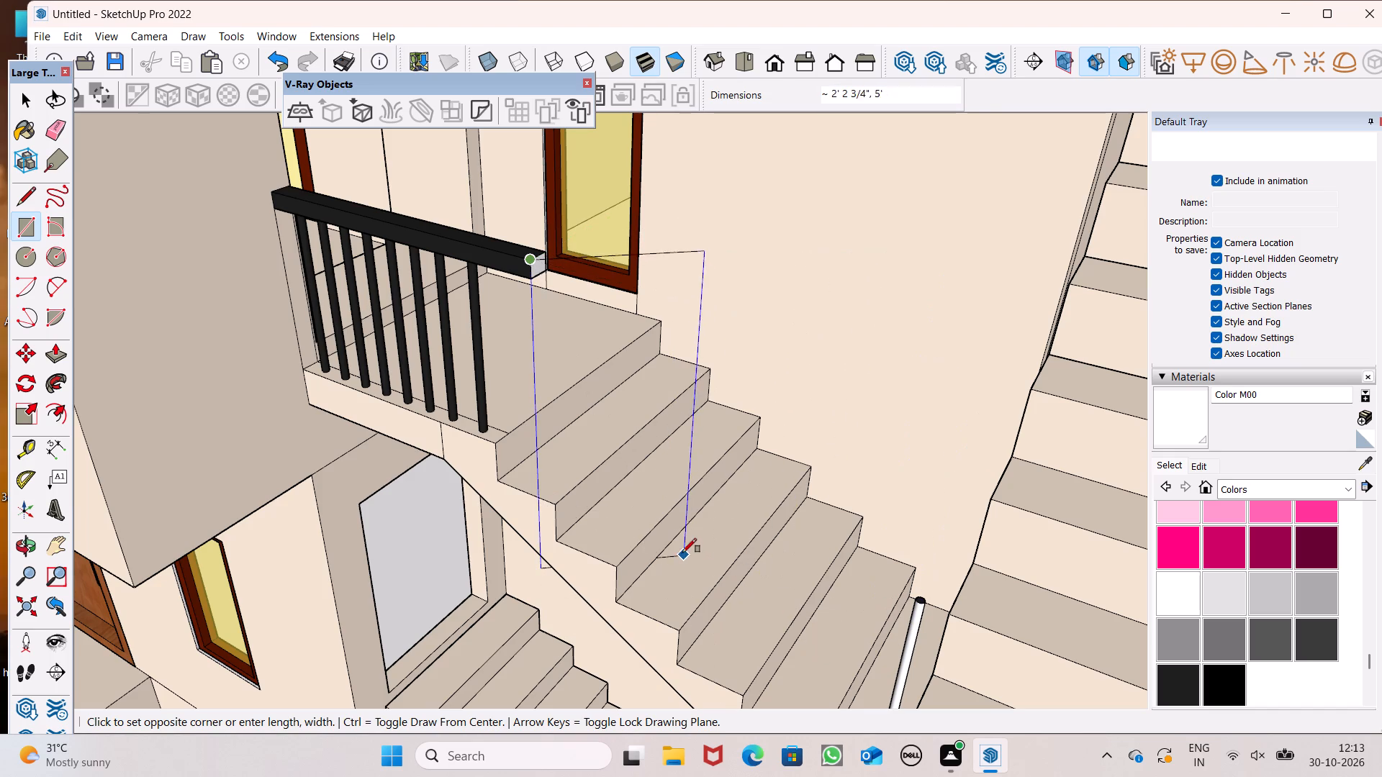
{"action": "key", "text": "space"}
Draw a line from the lower corner of the landing handrail's end face down onto the narrow flight's treads.
{"action": "scroll", "coordinate": [624, 498], "scroll_direction": "down", "scroll_amount": 5}
{"action": "middle_click_drag", "start_coordinate": [626, 418], "coordinate": [535, 199]}
{"action": "scroll", "coordinate": [556, 278], "scroll_direction": "up", "scroll_amount": 6}
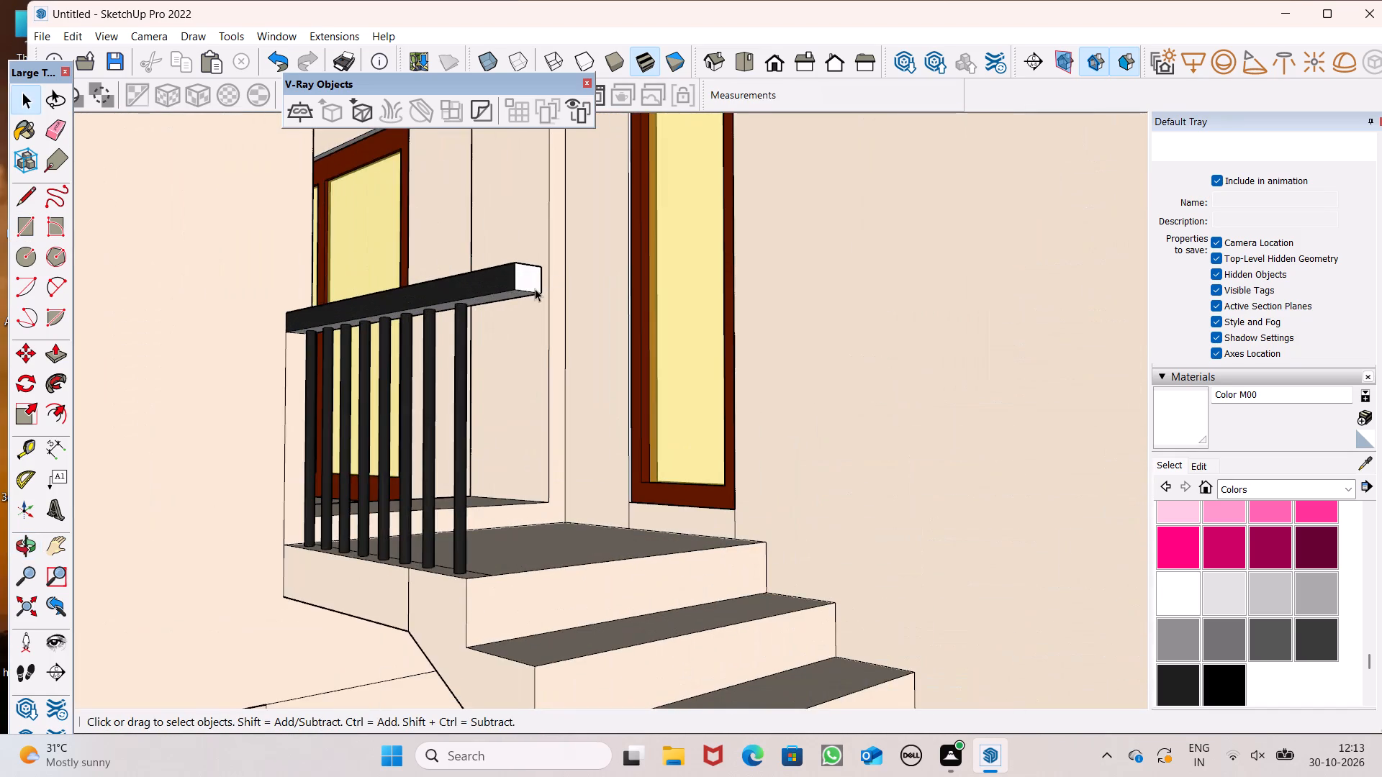
{"action": "middle_click_drag", "start_coordinate": [541, 236], "coordinate": [569, 178]}
{"action": "scroll", "coordinate": [569, 178], "scroll_direction": "up", "scroll_amount": 1}
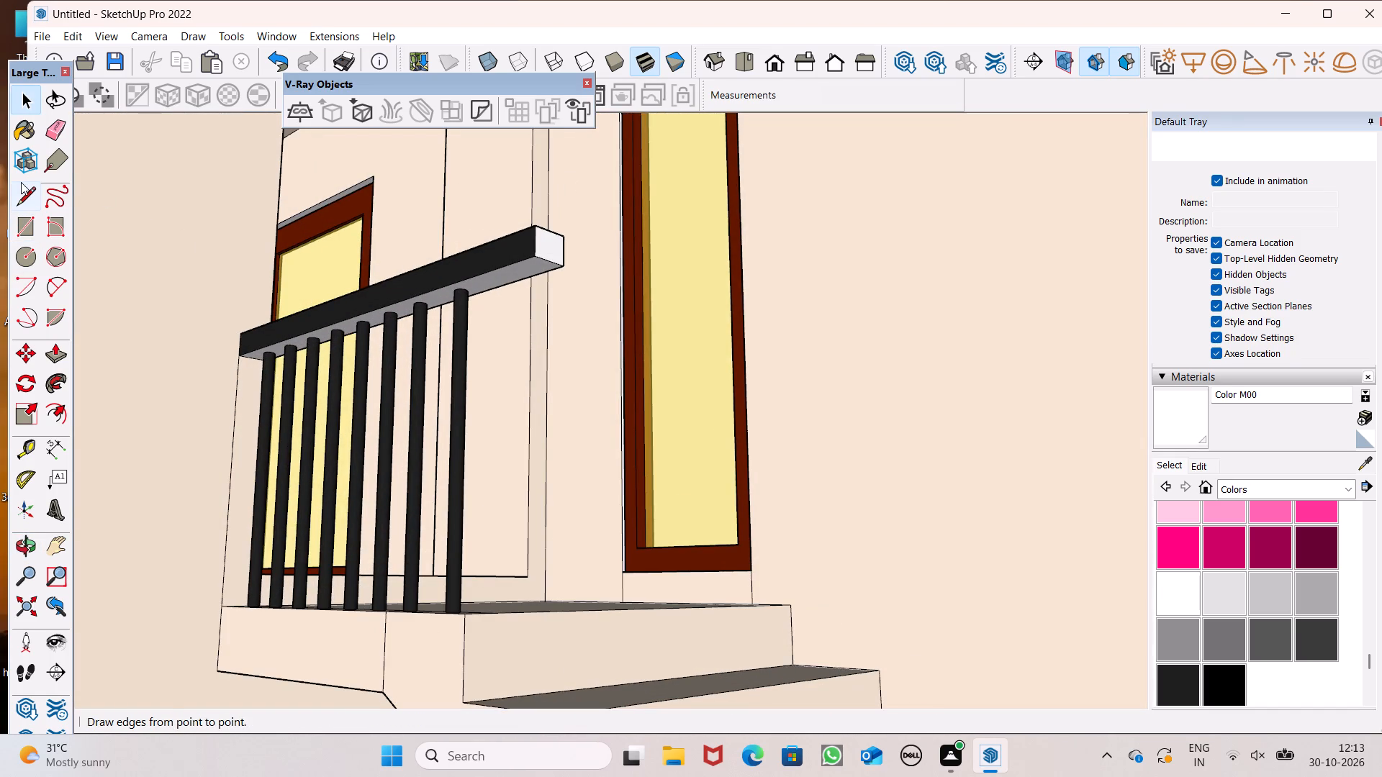
{"action": "left_click", "coordinate": [28, 188]}
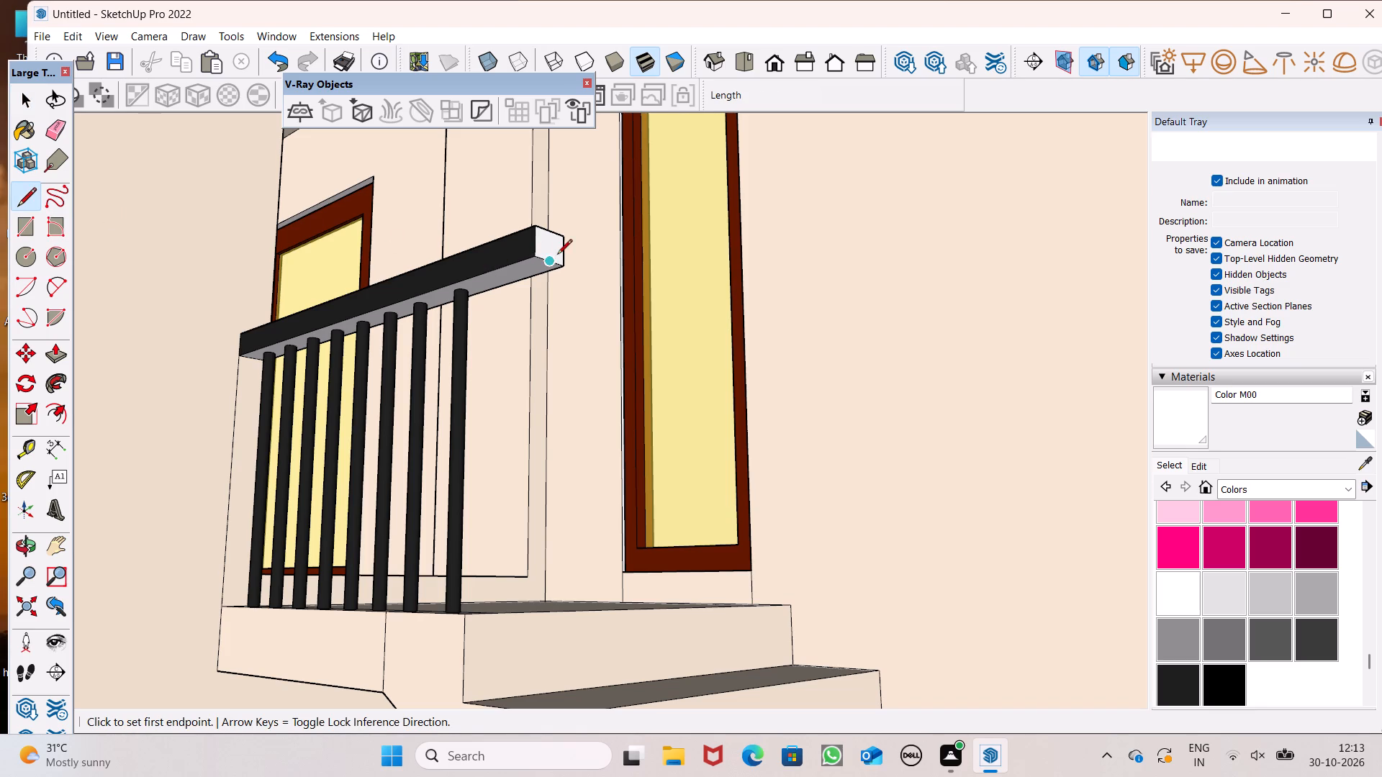
{"action": "left_click", "coordinate": [536, 261]}
{"action": "middle_click_drag", "start_coordinate": [547, 302], "coordinate": [685, 341]}
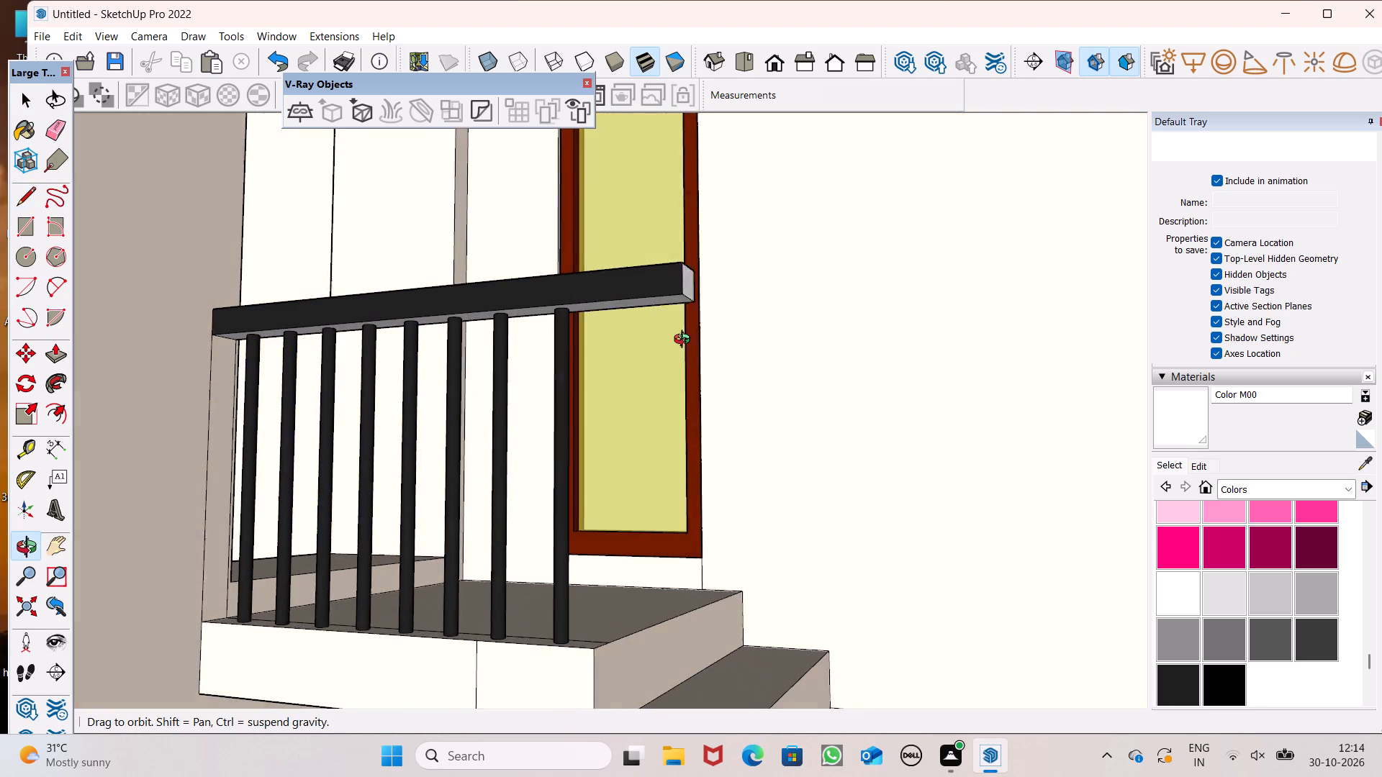
{"action": "middle_click_drag", "start_coordinate": [685, 341], "coordinate": [696, 339]}
{"action": "middle_click_drag", "start_coordinate": [718, 357], "coordinate": [407, 418]}
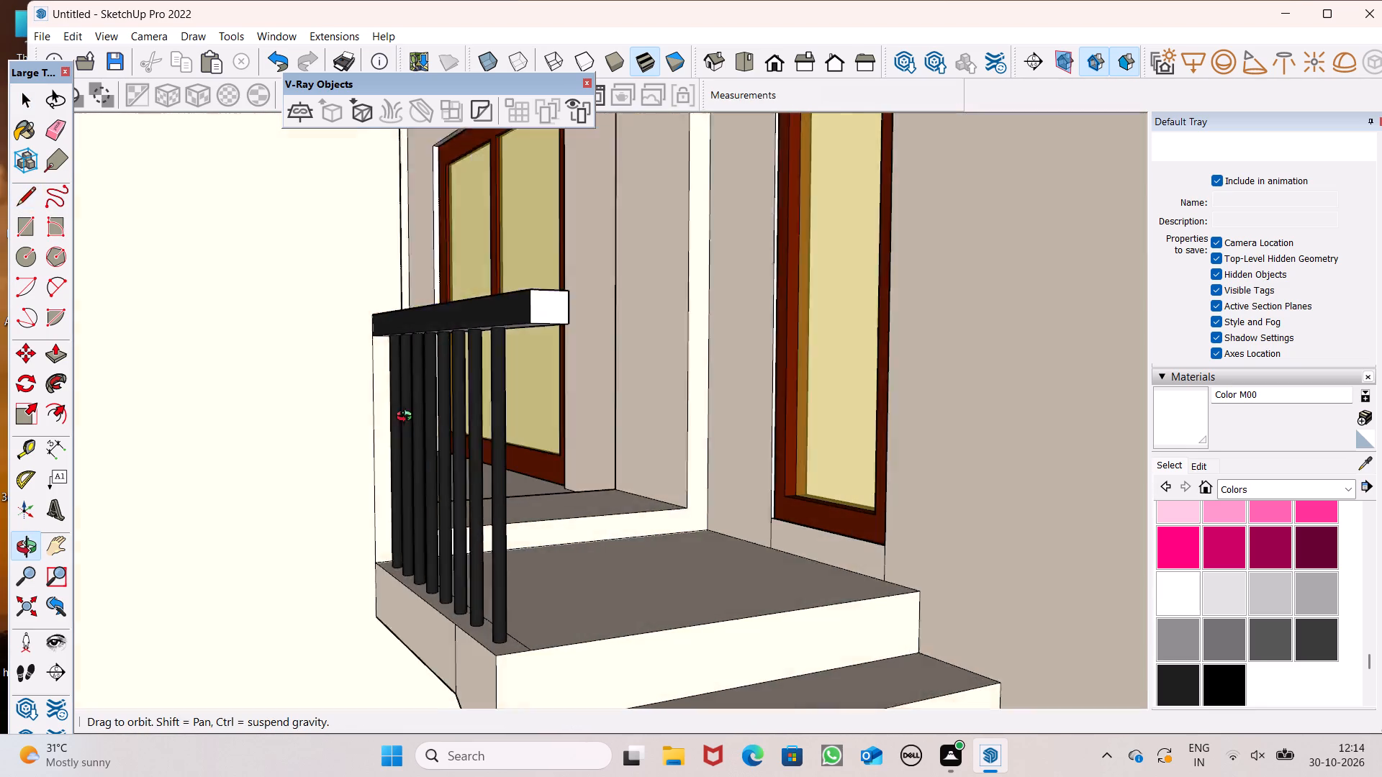
{"action": "middle_click_drag", "start_coordinate": [407, 418], "coordinate": [384, 428]}
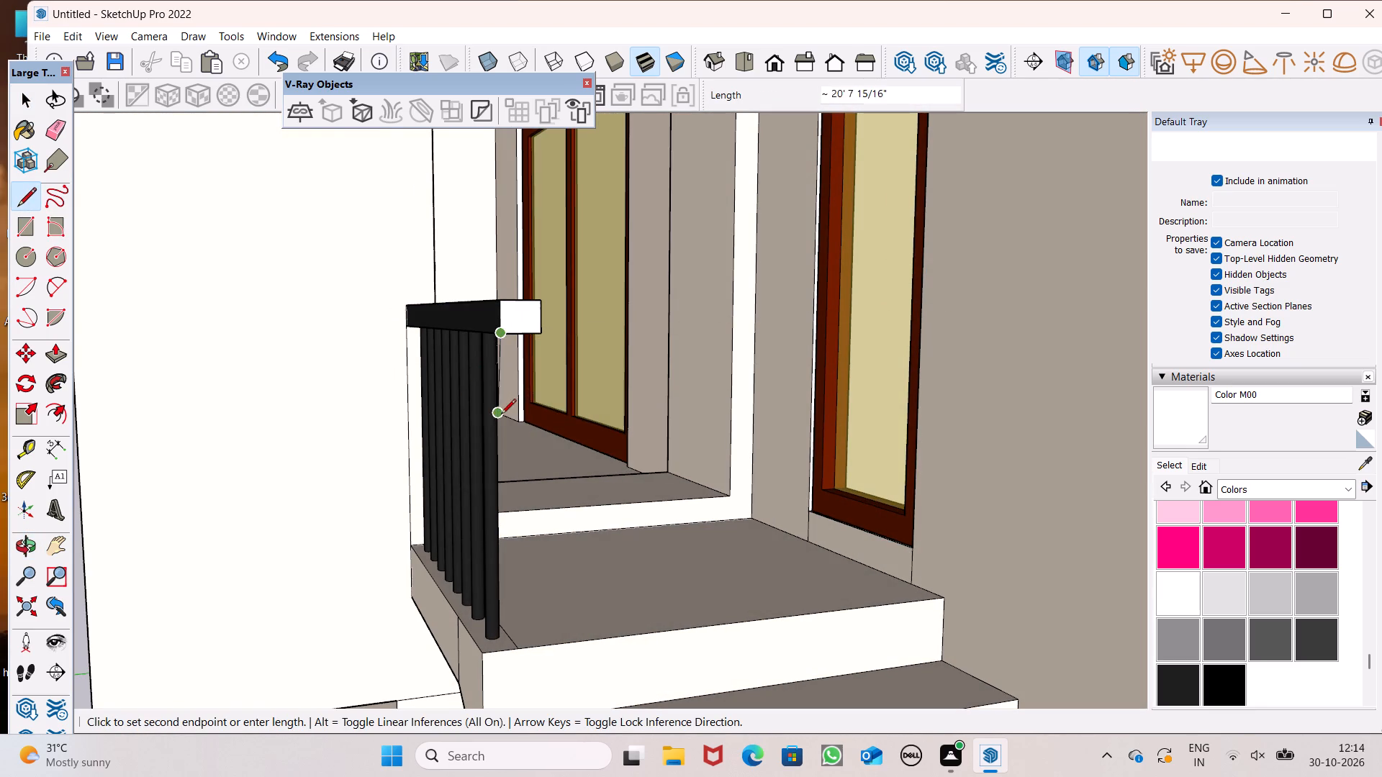
{"action": "middle_click_drag", "start_coordinate": [543, 422], "coordinate": [438, 506]}
{"action": "scroll", "coordinate": [577, 297], "scroll_direction": "down", "scroll_amount": 7}
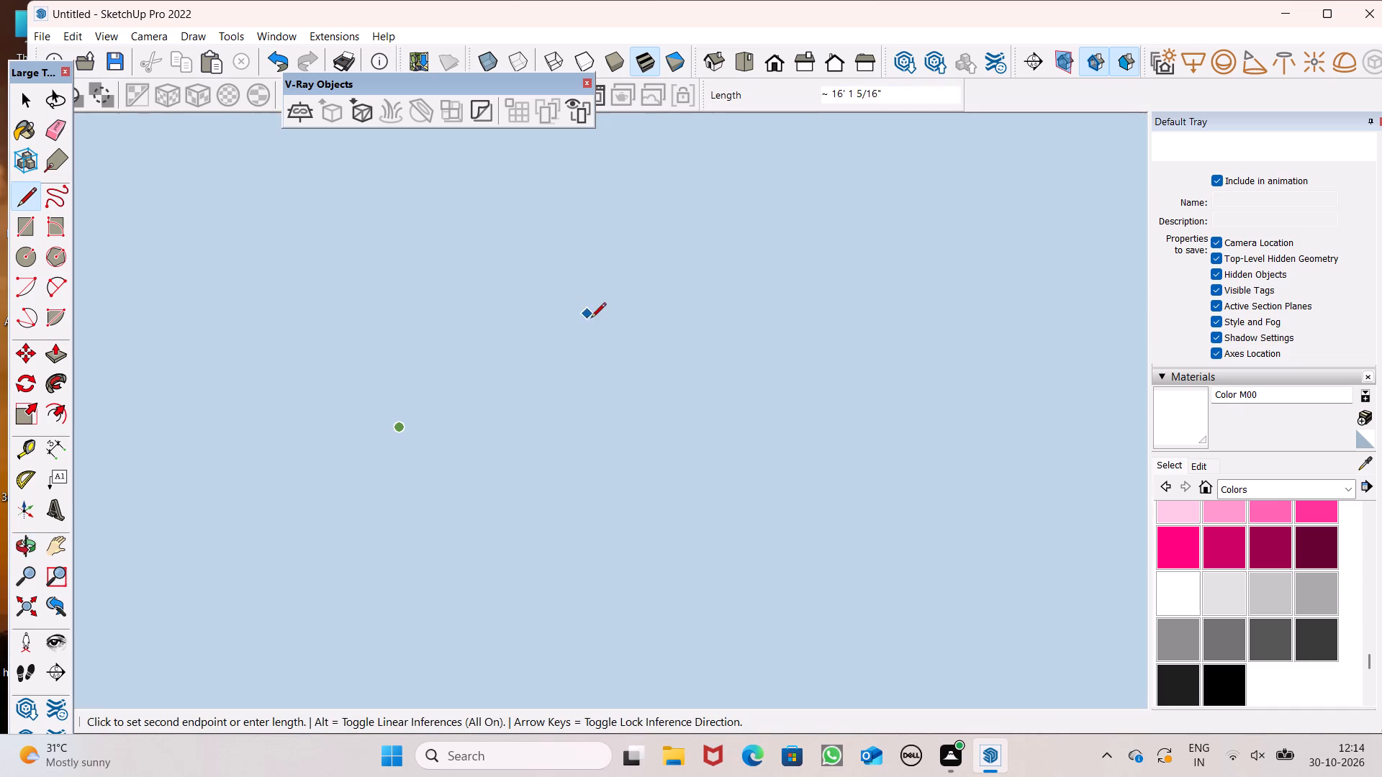
{"action": "scroll", "coordinate": [603, 356], "scroll_direction": "down", "scroll_amount": 6}
{"action": "left_click", "coordinate": [774, 65]}
{"action": "scroll", "coordinate": [918, 267], "scroll_direction": "down", "scroll_amount": 9}
{"action": "scroll", "coordinate": [440, 385], "scroll_direction": "down", "scroll_amount": 4}
{"action": "middle_click_drag", "start_coordinate": [748, 366], "coordinate": [658, 663]}
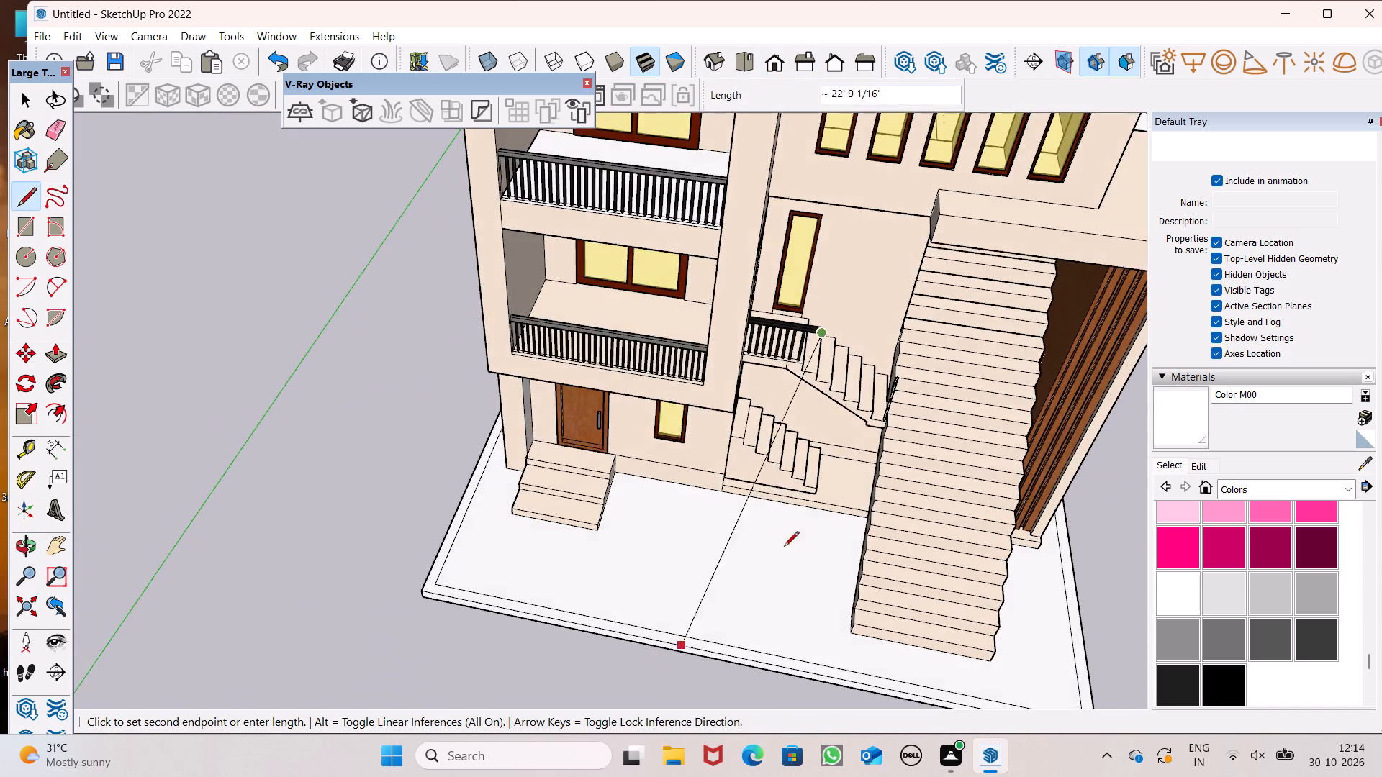
{"action": "scroll", "coordinate": [901, 403], "scroll_direction": "up", "scroll_amount": 8}
{"action": "scroll", "coordinate": [740, 274], "scroll_direction": "up", "scroll_amount": 4}
{"action": "scroll", "coordinate": [674, 255], "scroll_direction": "up", "scroll_amount": 6}
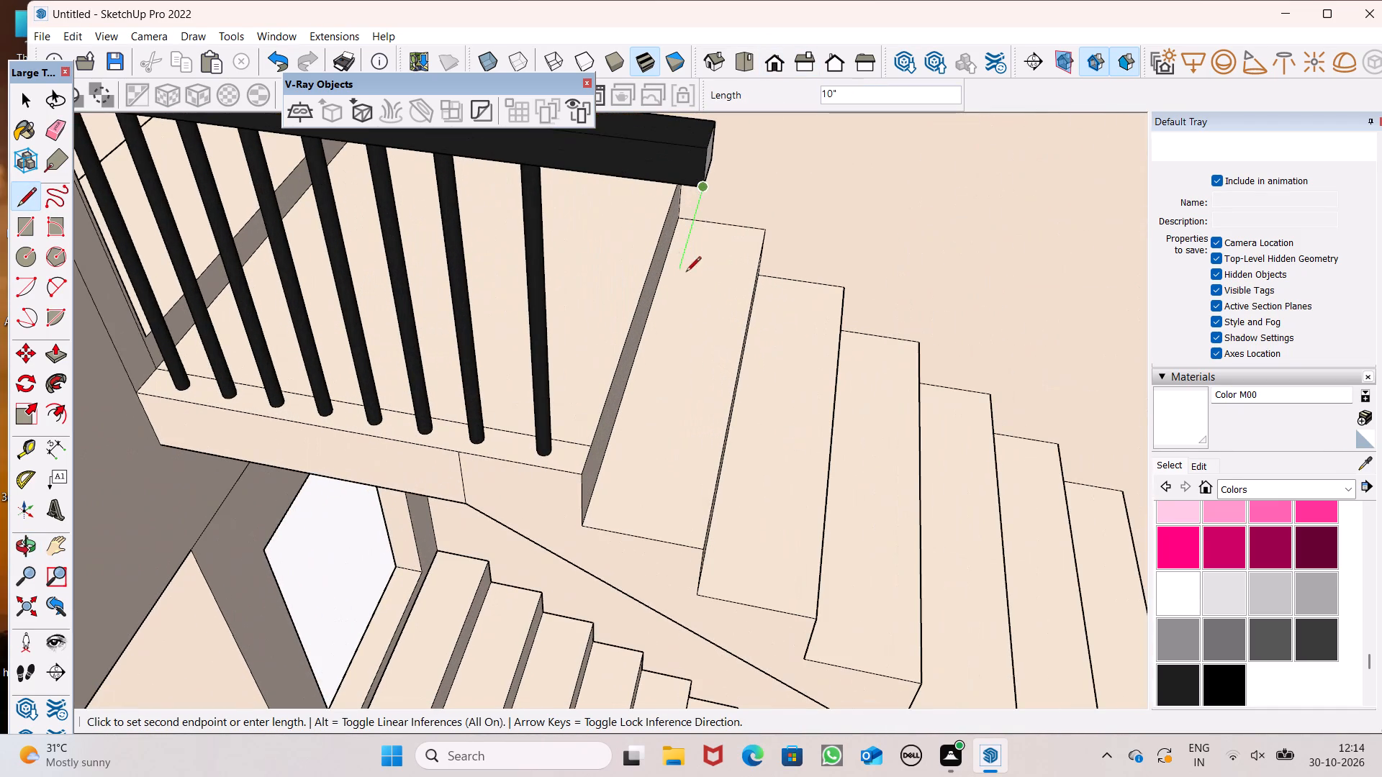
{"action": "middle_click_drag", "start_coordinate": [704, 293], "coordinate": [787, 413]}
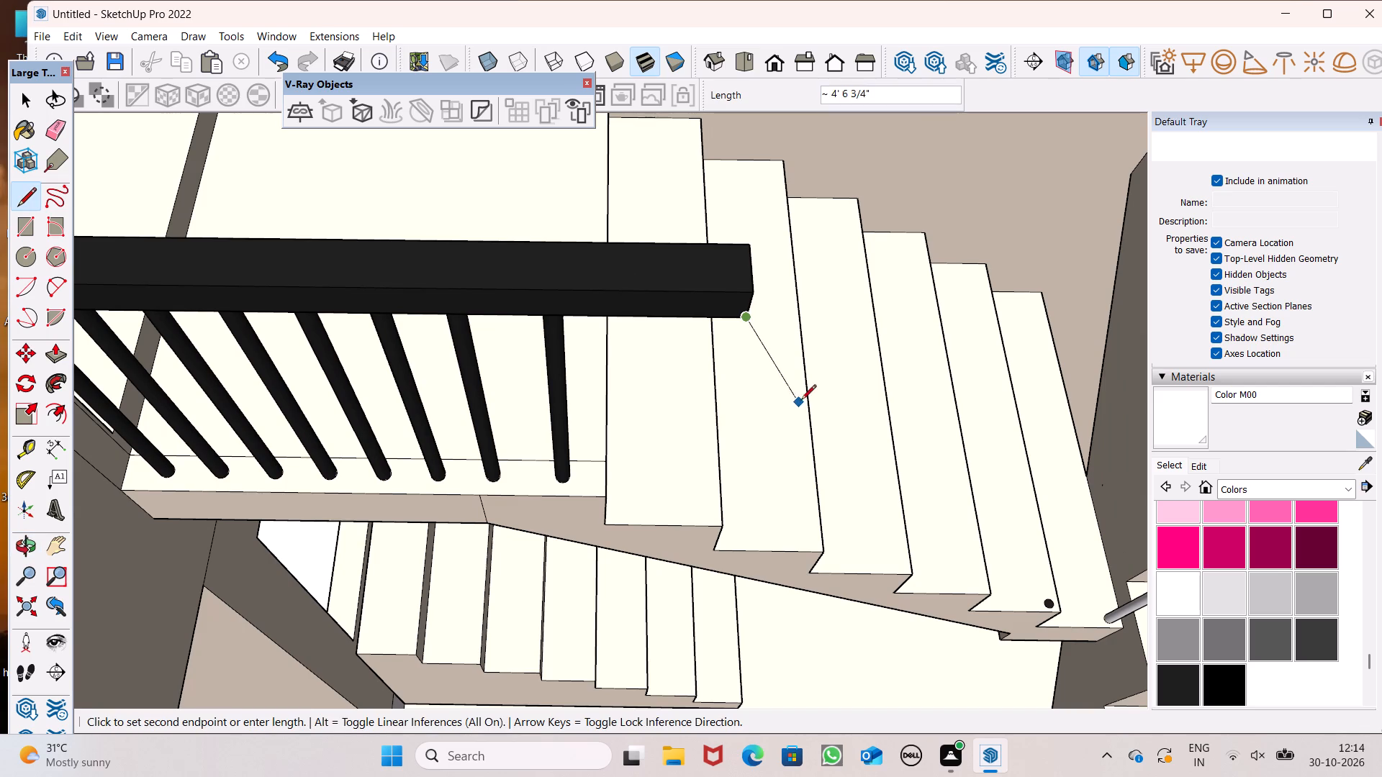
{"action": "left_click", "coordinate": [820, 396]}
{"action": "middle_click_drag", "start_coordinate": [785, 378], "coordinate": [331, 278]}
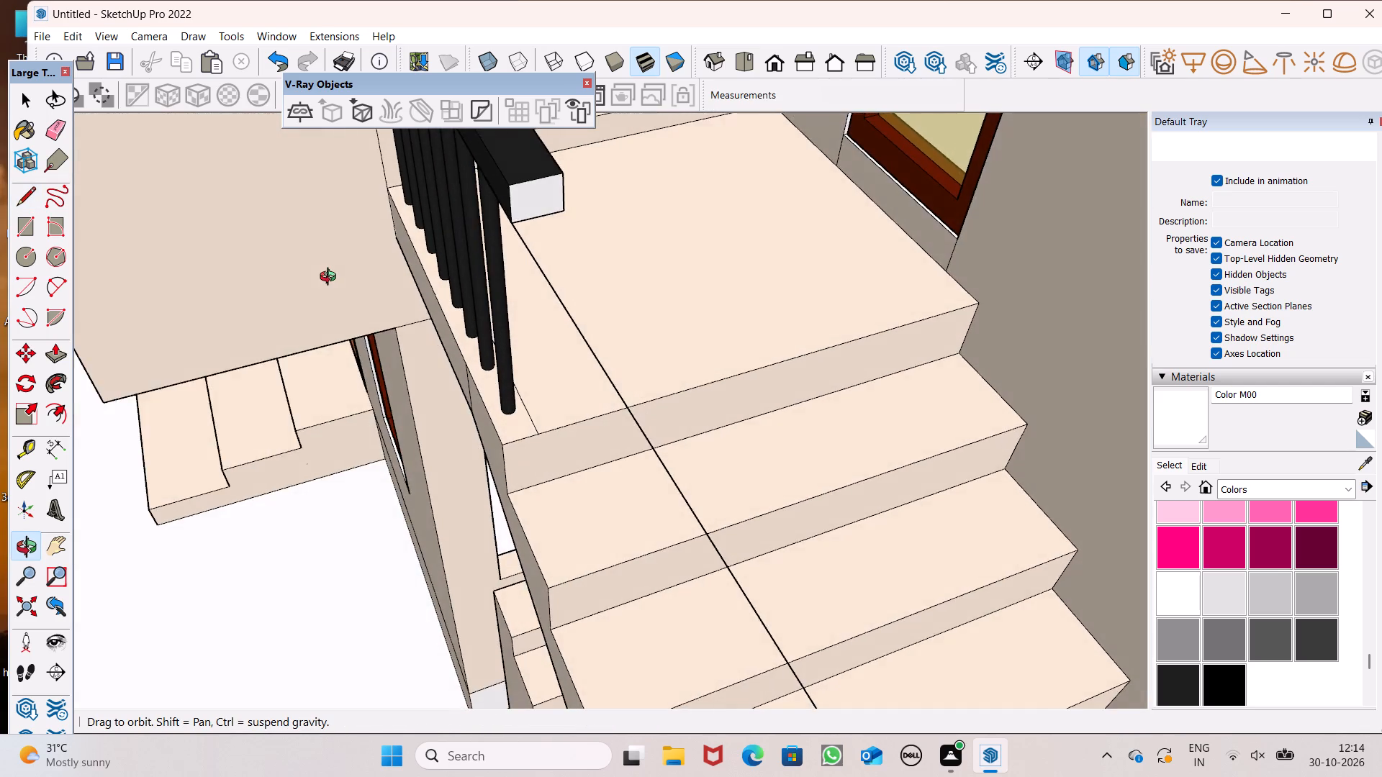
Undo the line drawn from the landing handrail's end corner down onto the narrow flight's treads.
{"action": "middle_click_drag", "start_coordinate": [331, 278], "coordinate": [430, 304]}
{"action": "scroll", "coordinate": [534, 268], "scroll_direction": "down", "scroll_amount": 4}
{"action": "middle_click_drag", "start_coordinate": [605, 294], "coordinate": [536, 235]}
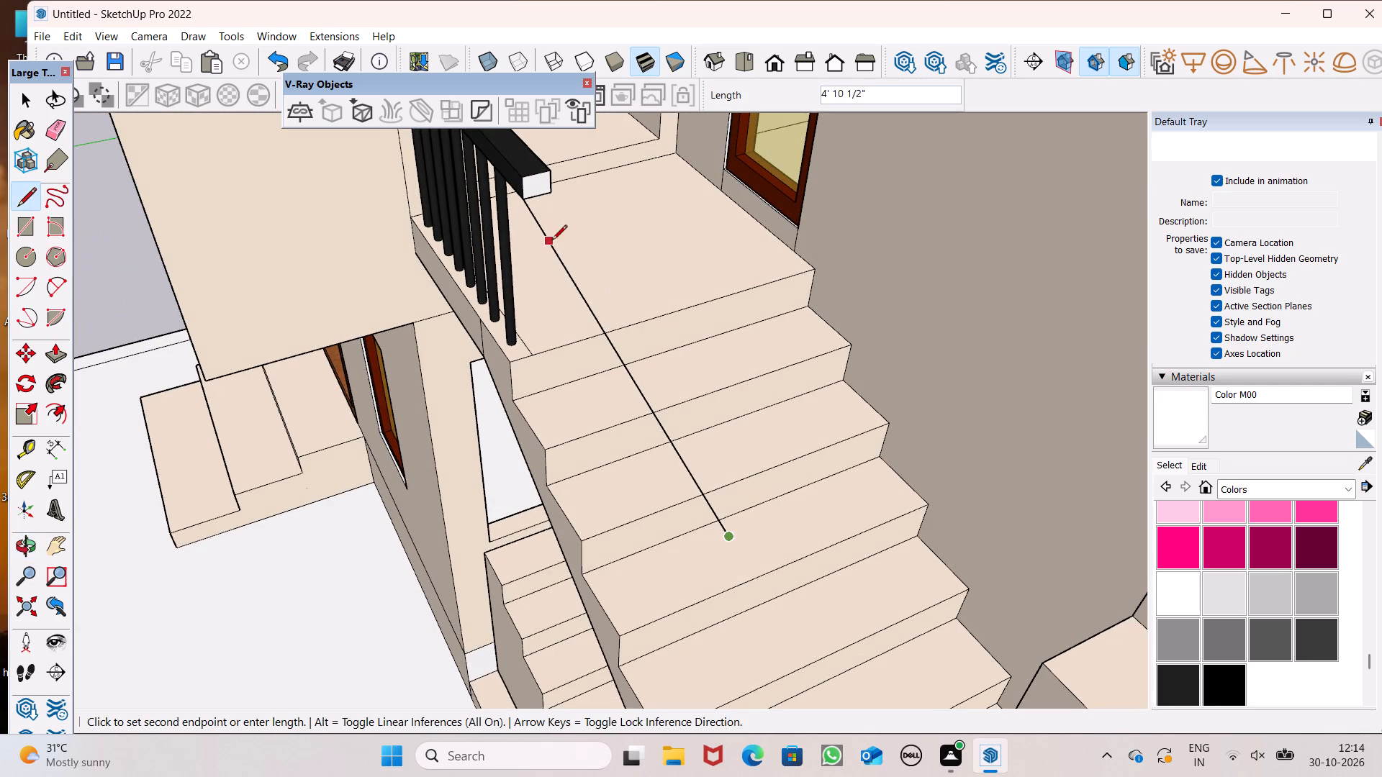
{"action": "key", "text": "ctrl+z"}
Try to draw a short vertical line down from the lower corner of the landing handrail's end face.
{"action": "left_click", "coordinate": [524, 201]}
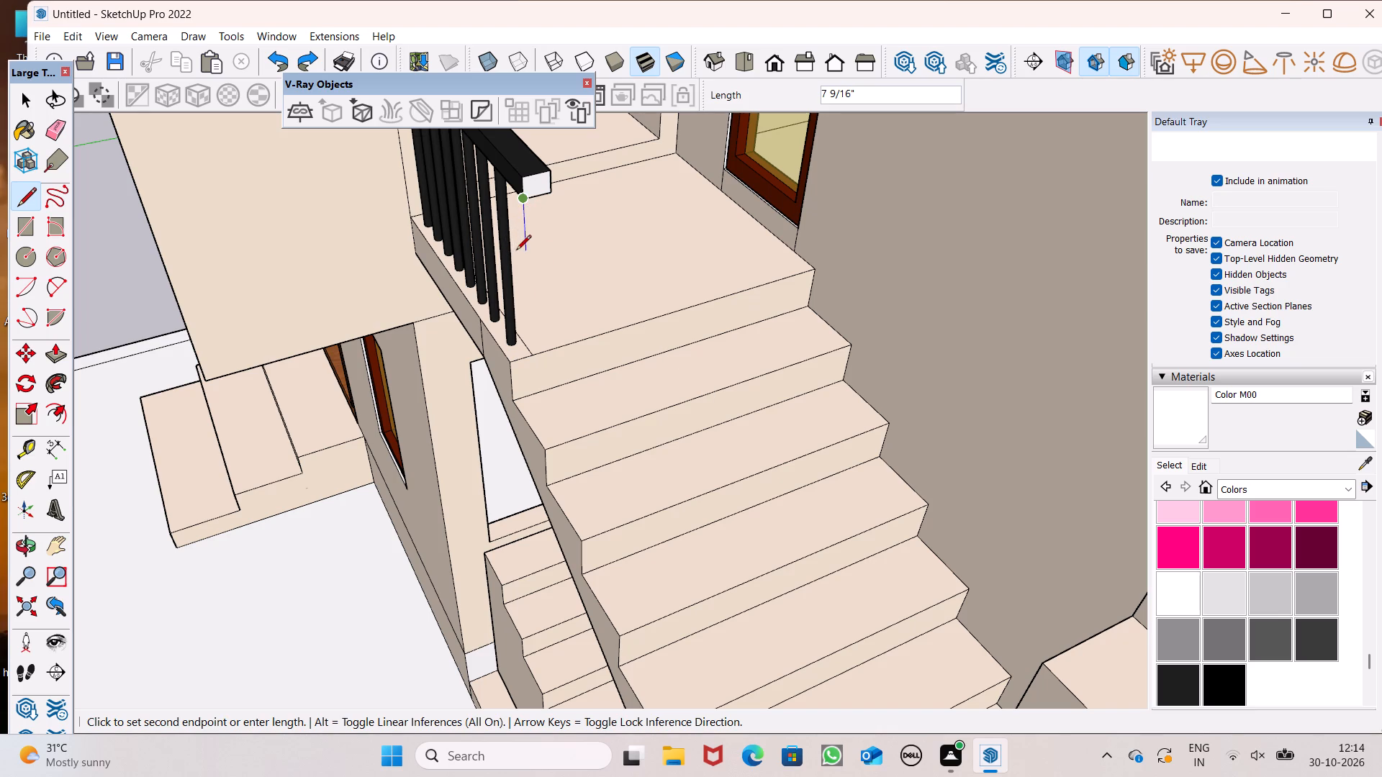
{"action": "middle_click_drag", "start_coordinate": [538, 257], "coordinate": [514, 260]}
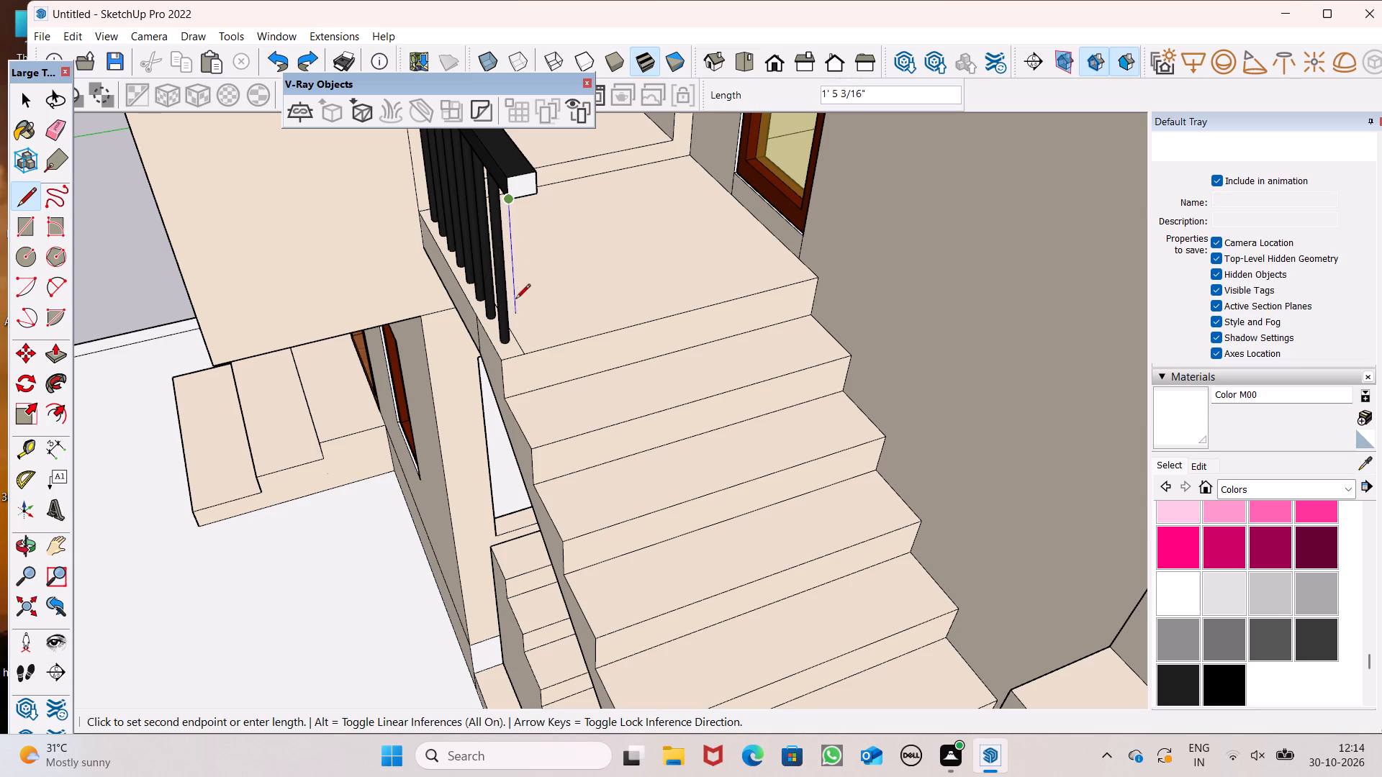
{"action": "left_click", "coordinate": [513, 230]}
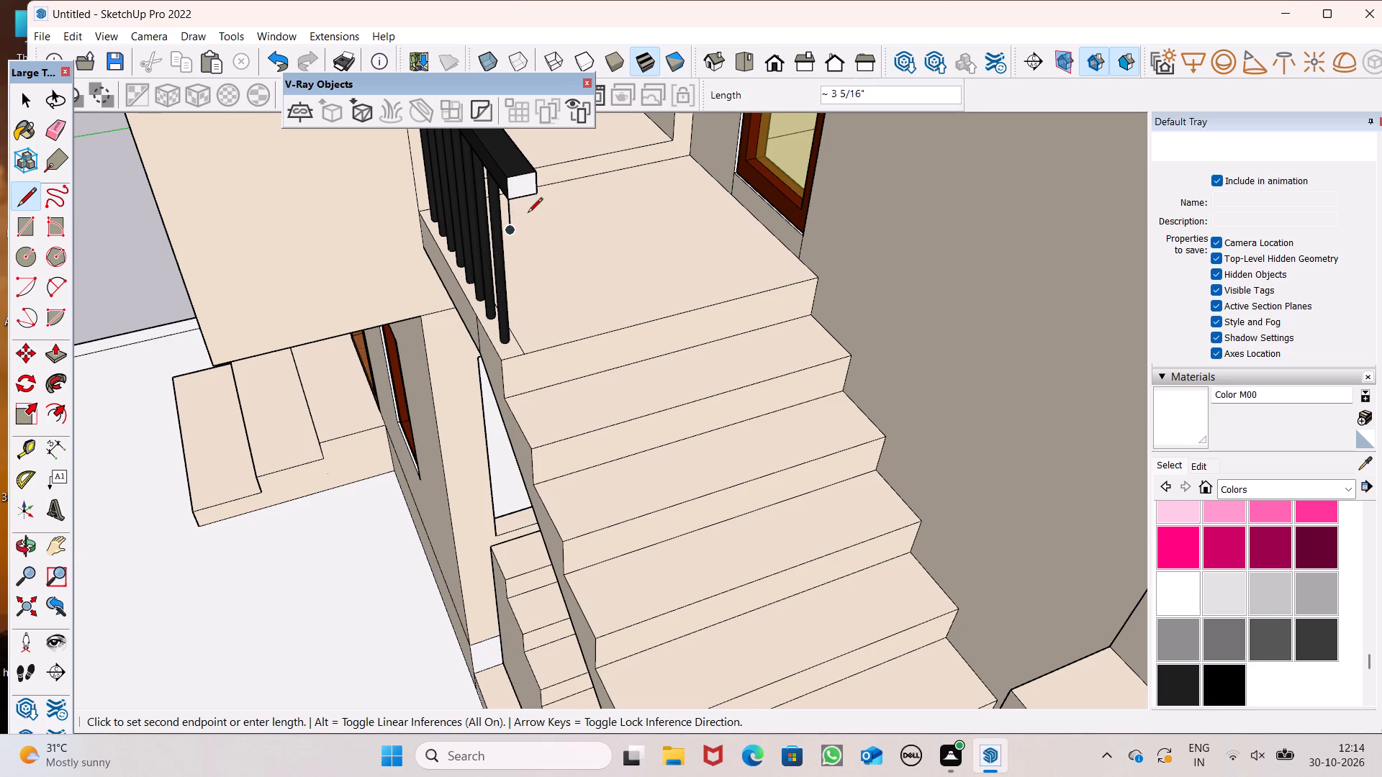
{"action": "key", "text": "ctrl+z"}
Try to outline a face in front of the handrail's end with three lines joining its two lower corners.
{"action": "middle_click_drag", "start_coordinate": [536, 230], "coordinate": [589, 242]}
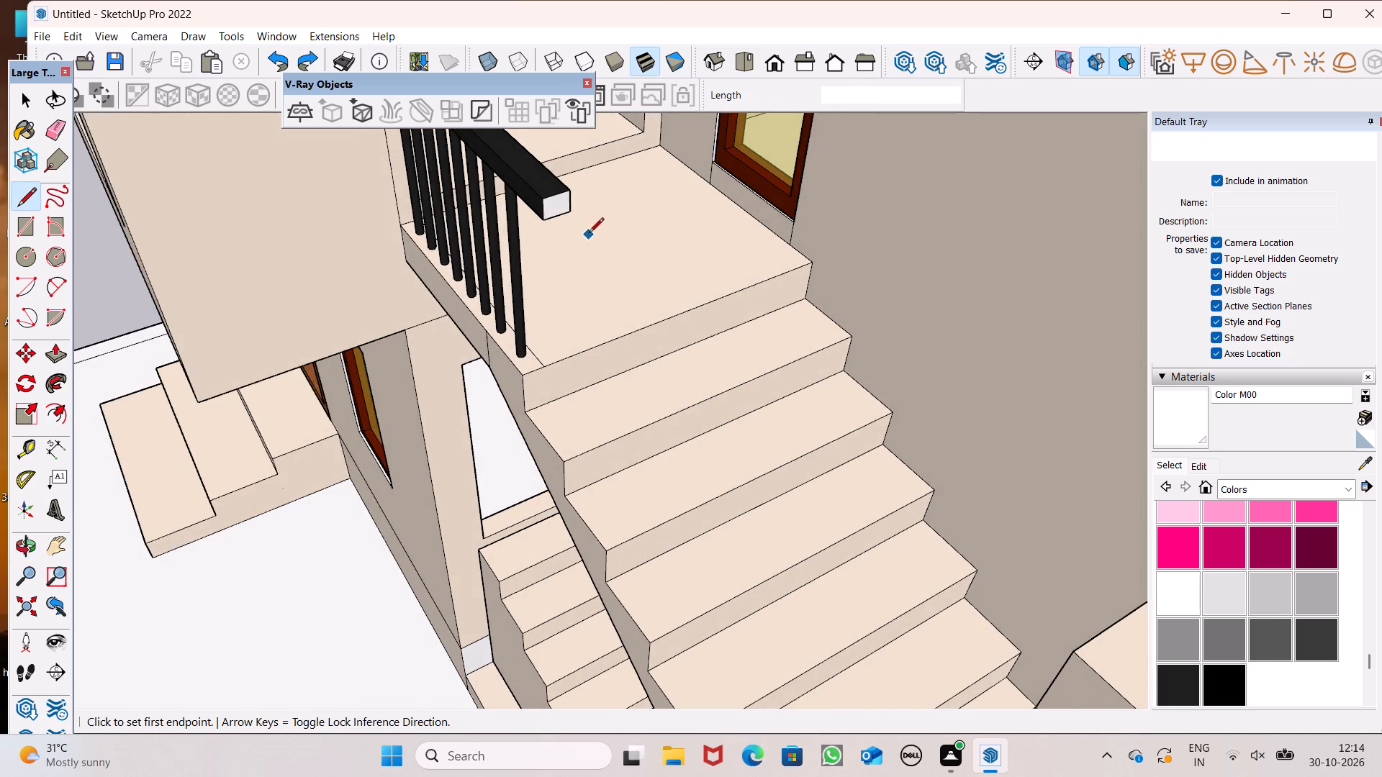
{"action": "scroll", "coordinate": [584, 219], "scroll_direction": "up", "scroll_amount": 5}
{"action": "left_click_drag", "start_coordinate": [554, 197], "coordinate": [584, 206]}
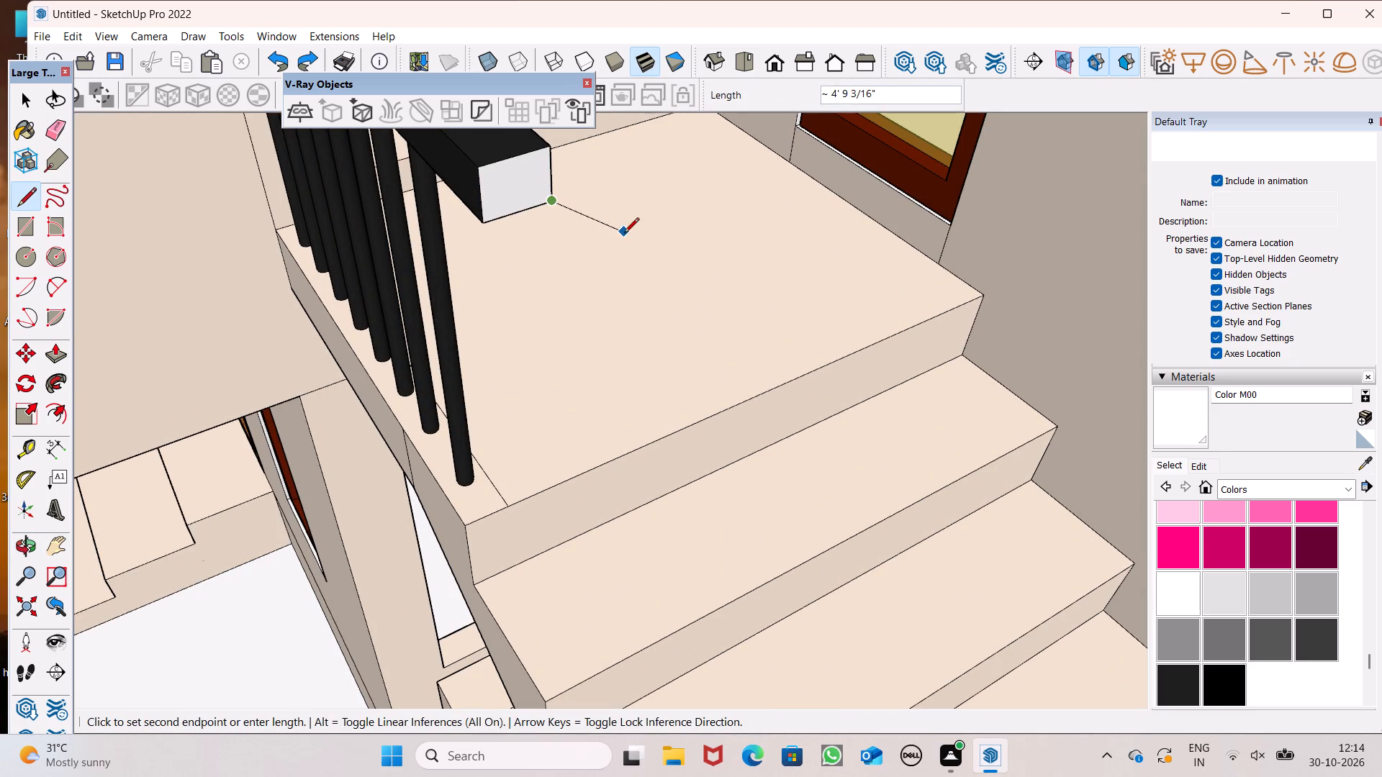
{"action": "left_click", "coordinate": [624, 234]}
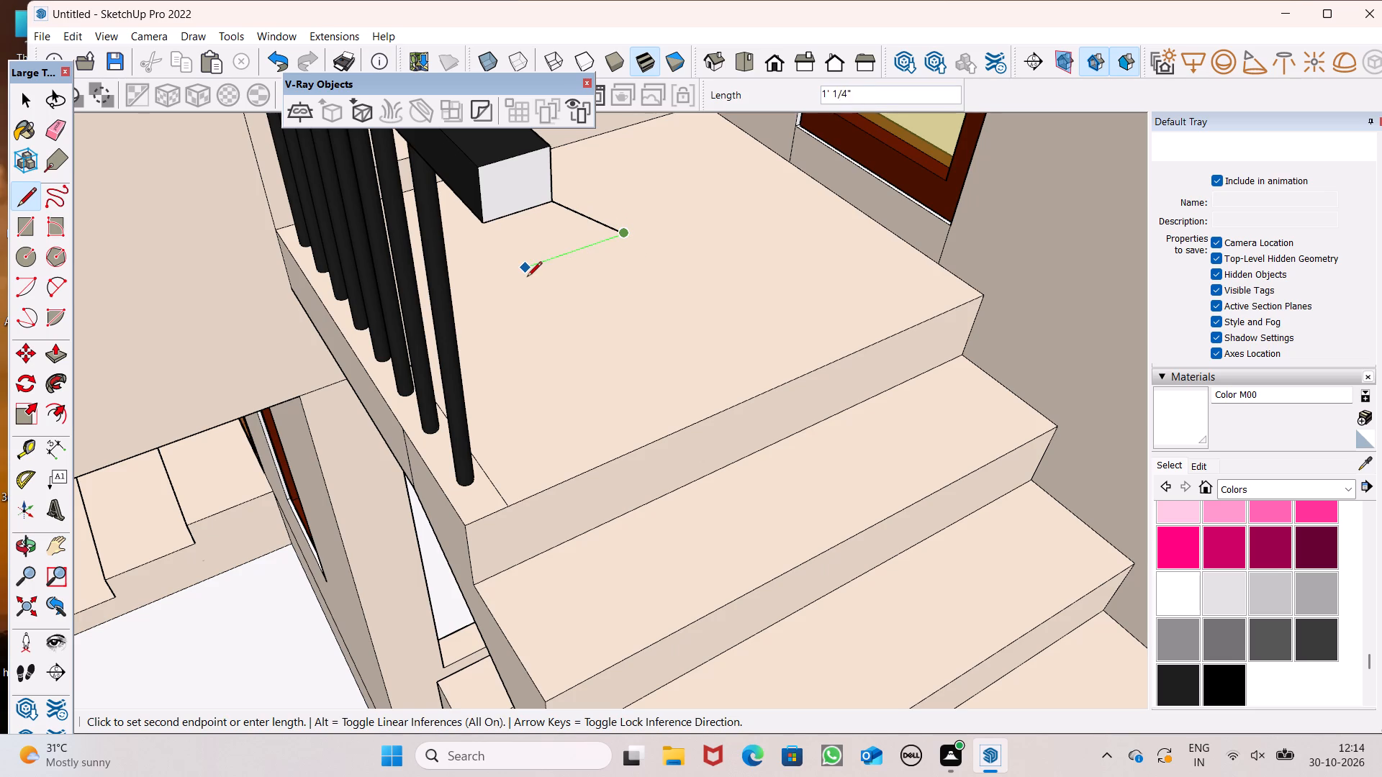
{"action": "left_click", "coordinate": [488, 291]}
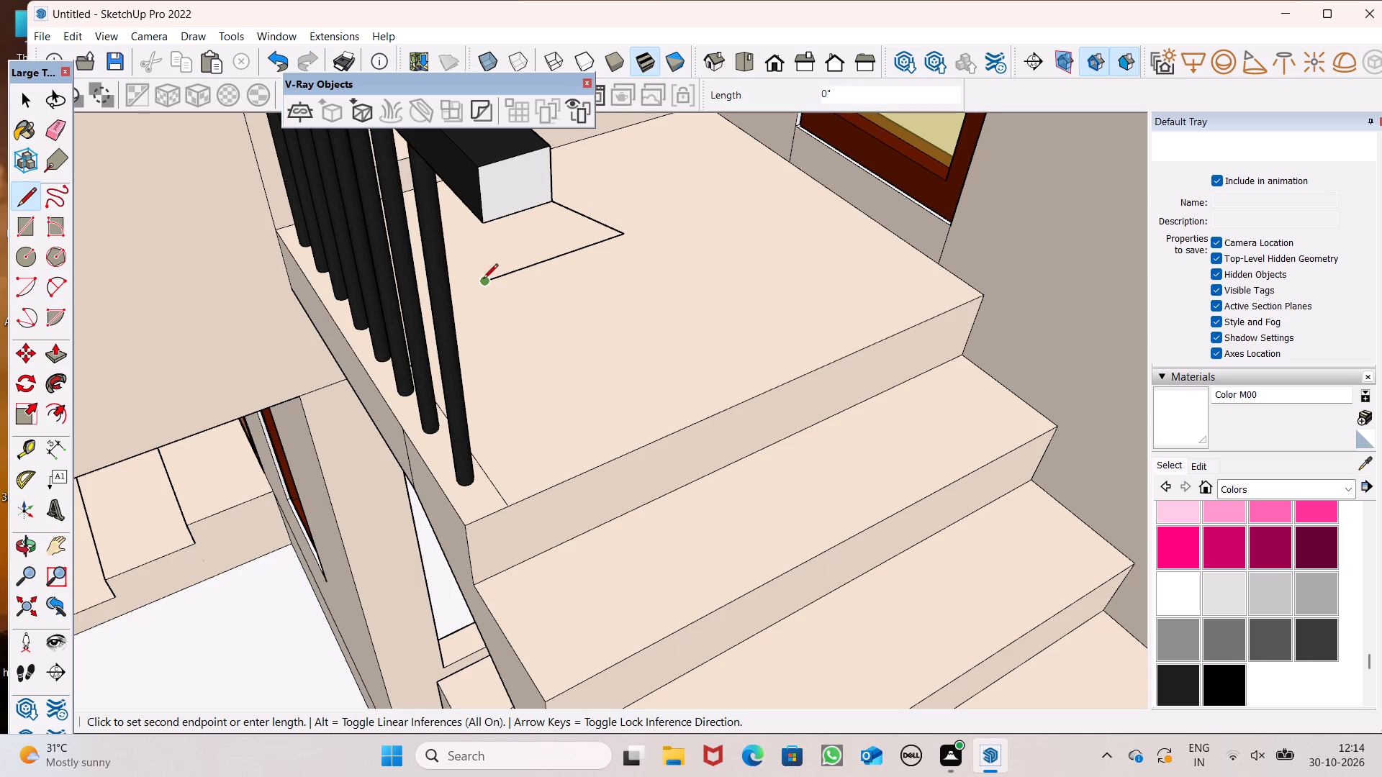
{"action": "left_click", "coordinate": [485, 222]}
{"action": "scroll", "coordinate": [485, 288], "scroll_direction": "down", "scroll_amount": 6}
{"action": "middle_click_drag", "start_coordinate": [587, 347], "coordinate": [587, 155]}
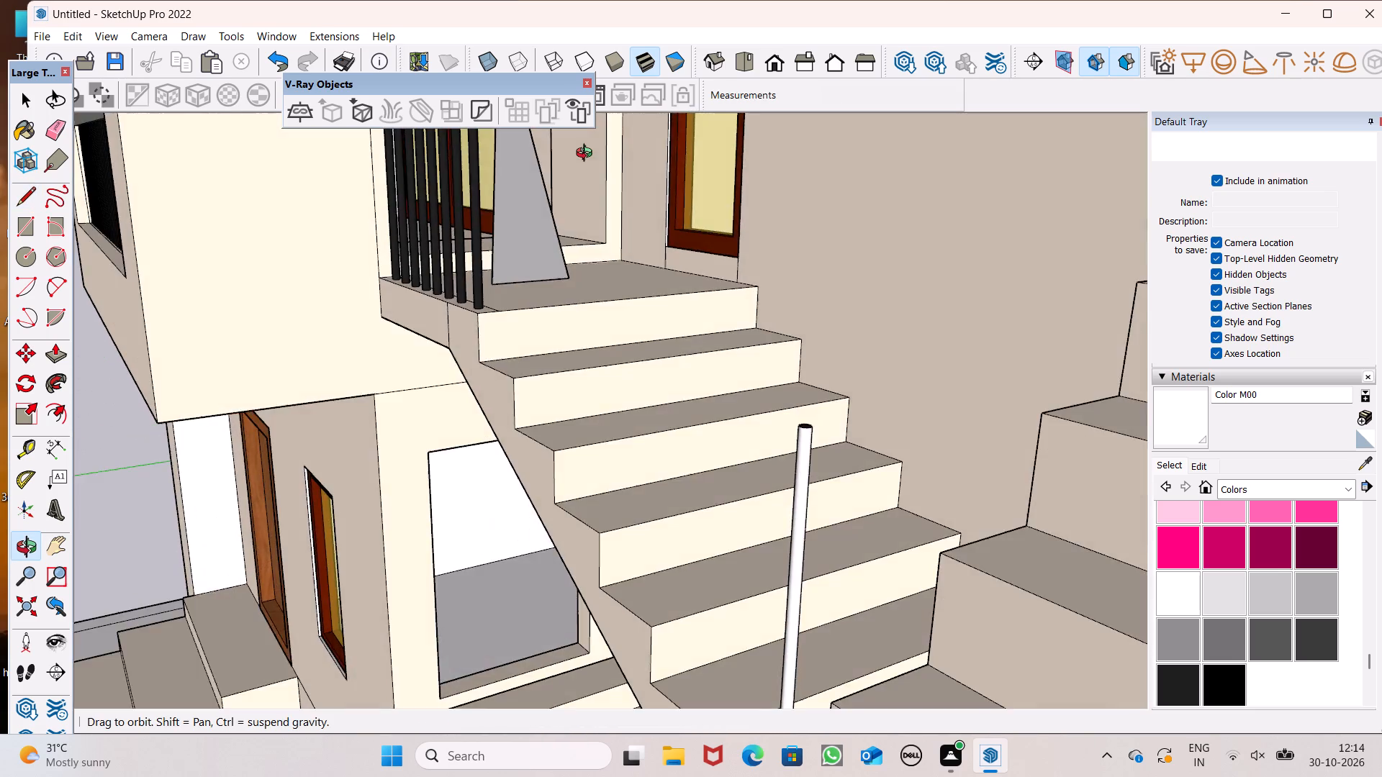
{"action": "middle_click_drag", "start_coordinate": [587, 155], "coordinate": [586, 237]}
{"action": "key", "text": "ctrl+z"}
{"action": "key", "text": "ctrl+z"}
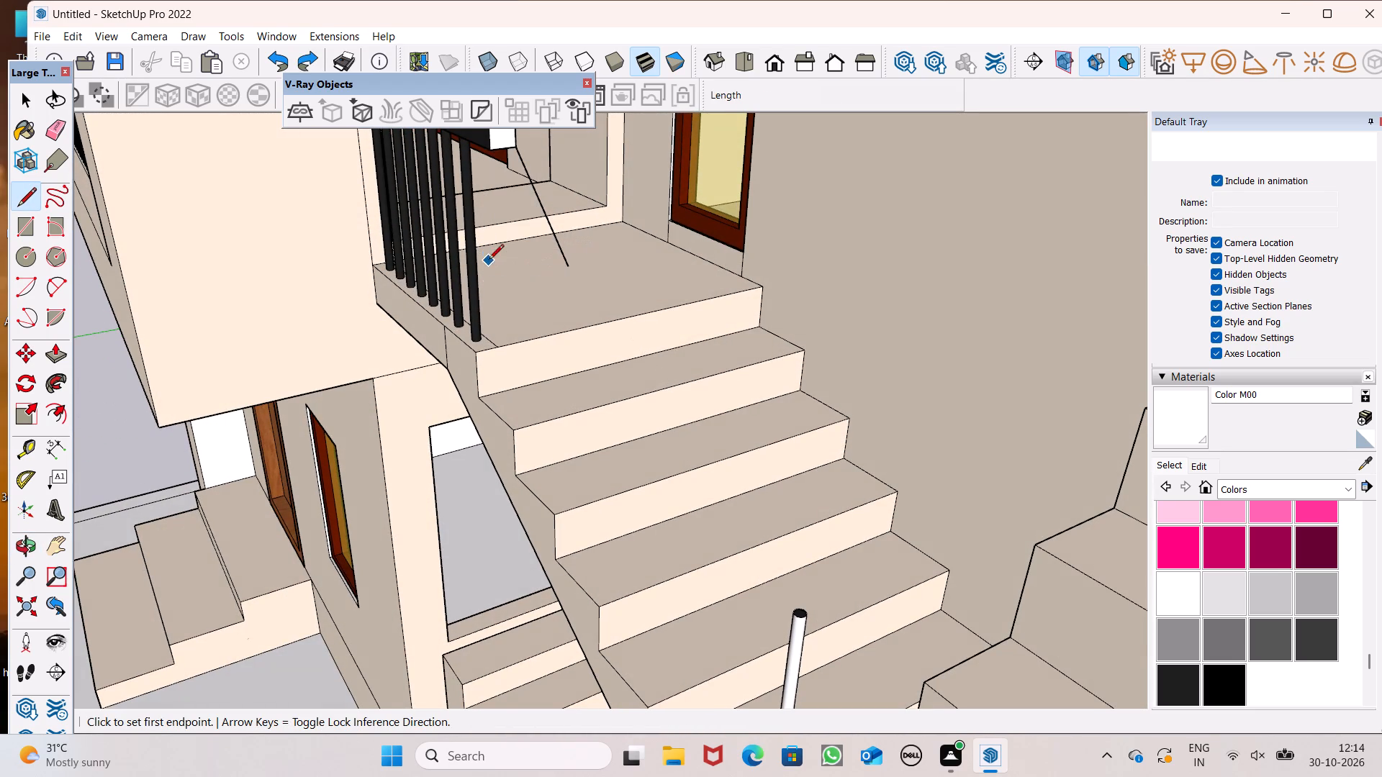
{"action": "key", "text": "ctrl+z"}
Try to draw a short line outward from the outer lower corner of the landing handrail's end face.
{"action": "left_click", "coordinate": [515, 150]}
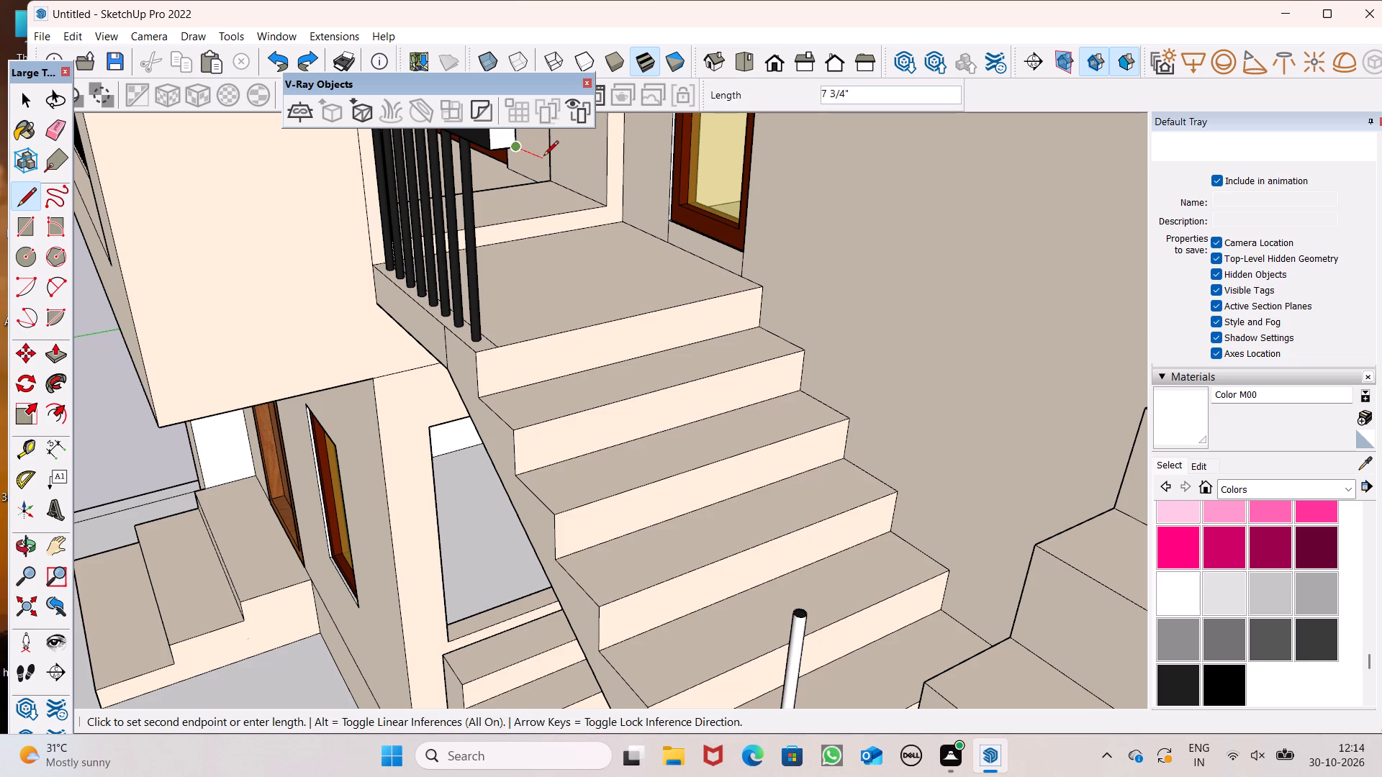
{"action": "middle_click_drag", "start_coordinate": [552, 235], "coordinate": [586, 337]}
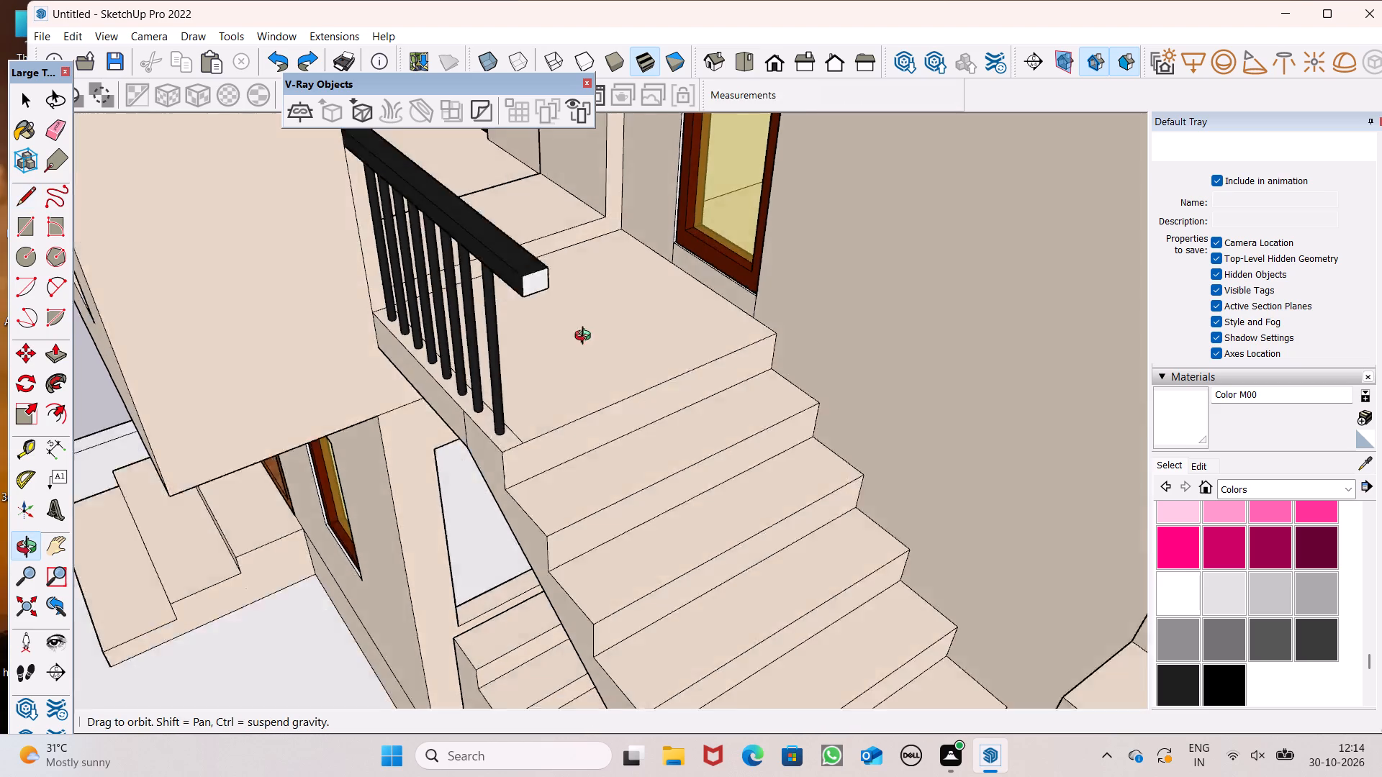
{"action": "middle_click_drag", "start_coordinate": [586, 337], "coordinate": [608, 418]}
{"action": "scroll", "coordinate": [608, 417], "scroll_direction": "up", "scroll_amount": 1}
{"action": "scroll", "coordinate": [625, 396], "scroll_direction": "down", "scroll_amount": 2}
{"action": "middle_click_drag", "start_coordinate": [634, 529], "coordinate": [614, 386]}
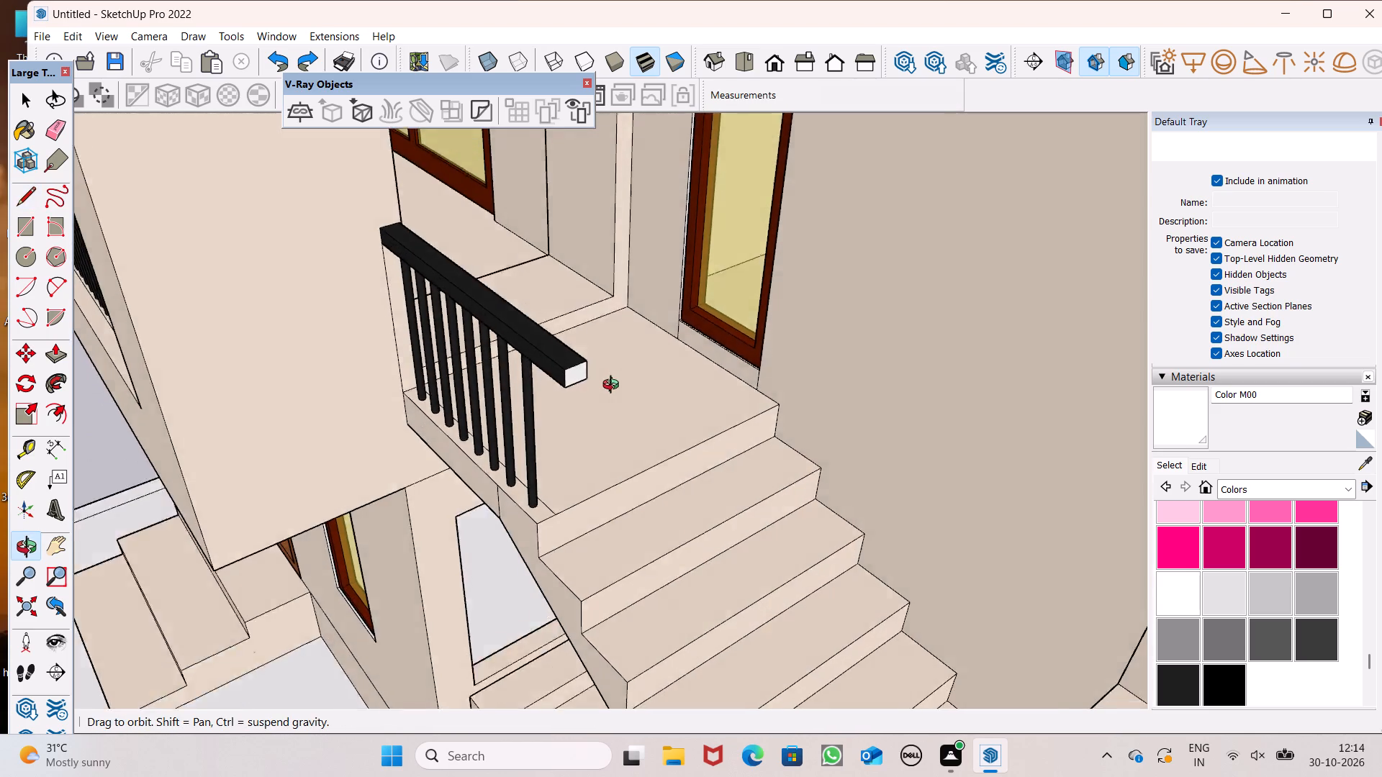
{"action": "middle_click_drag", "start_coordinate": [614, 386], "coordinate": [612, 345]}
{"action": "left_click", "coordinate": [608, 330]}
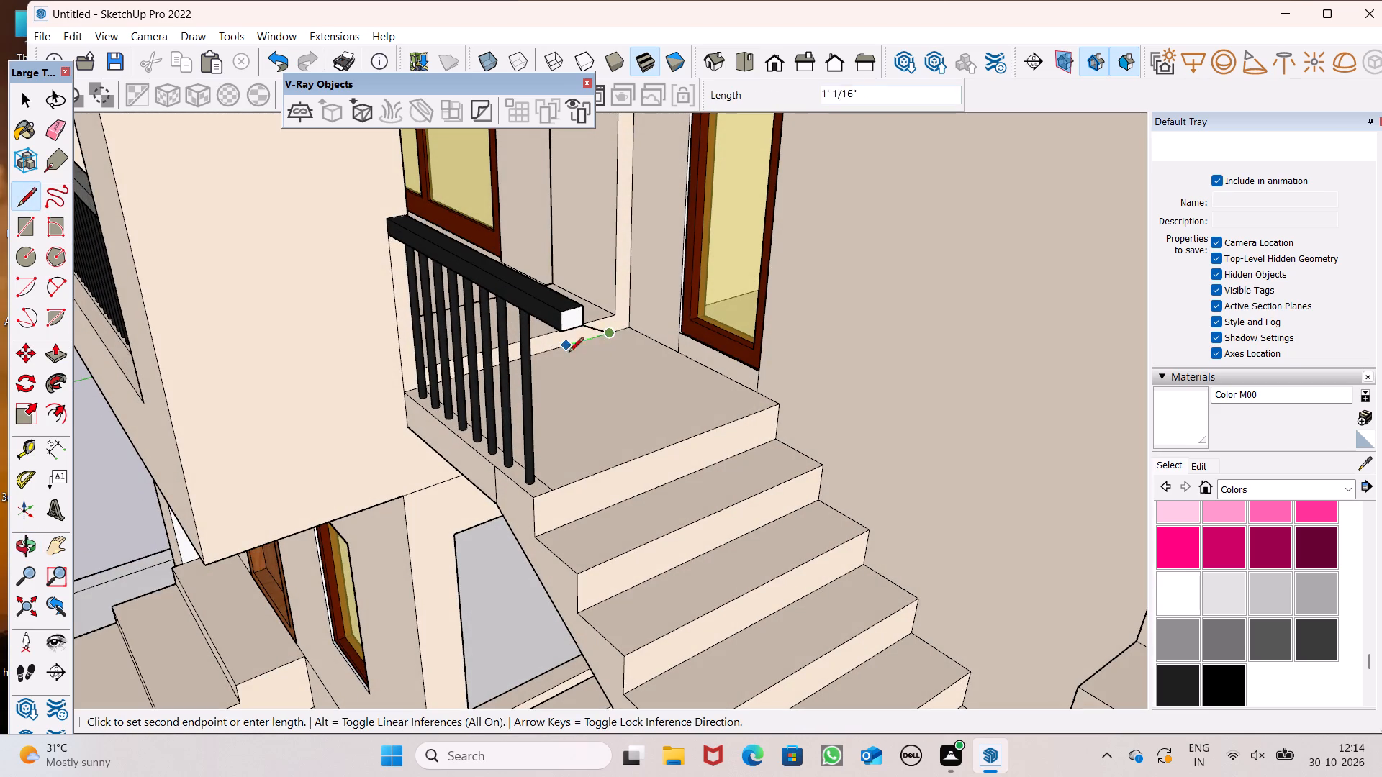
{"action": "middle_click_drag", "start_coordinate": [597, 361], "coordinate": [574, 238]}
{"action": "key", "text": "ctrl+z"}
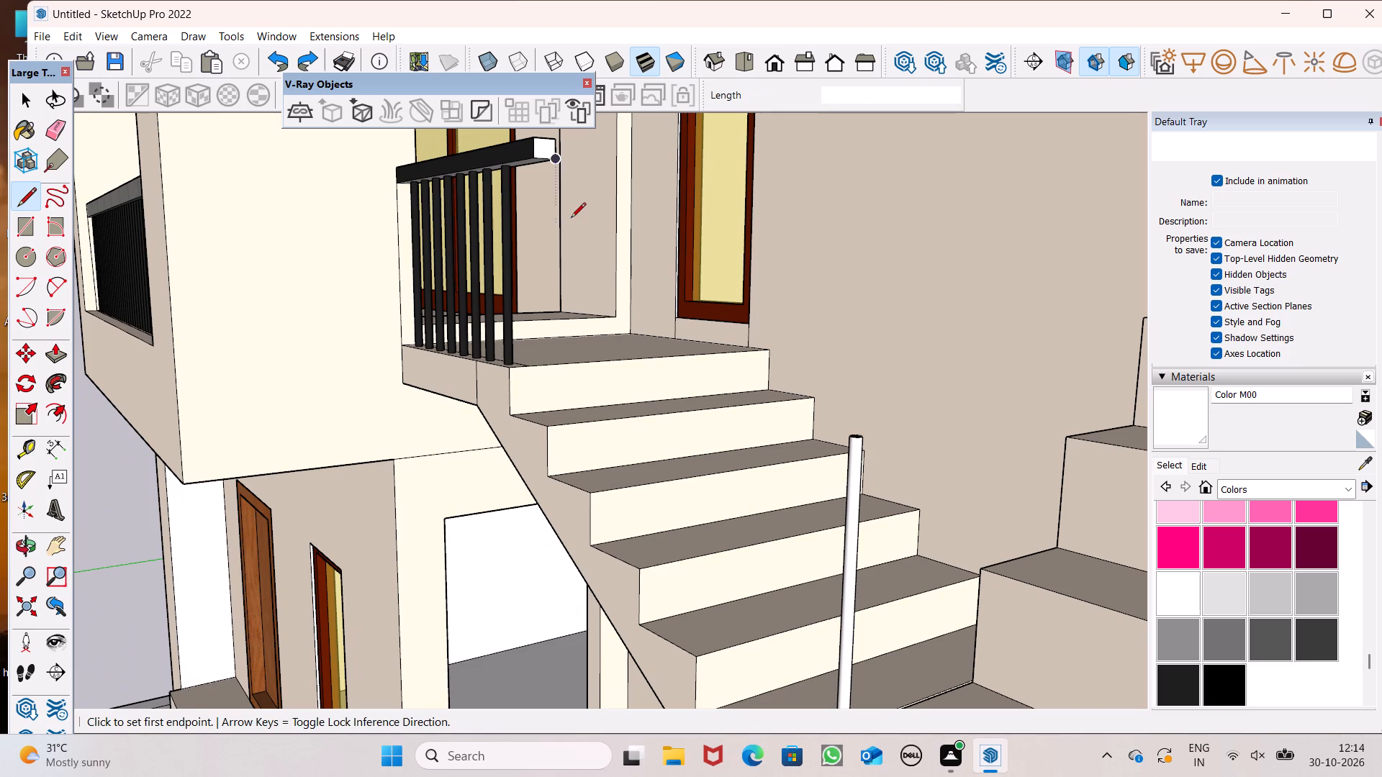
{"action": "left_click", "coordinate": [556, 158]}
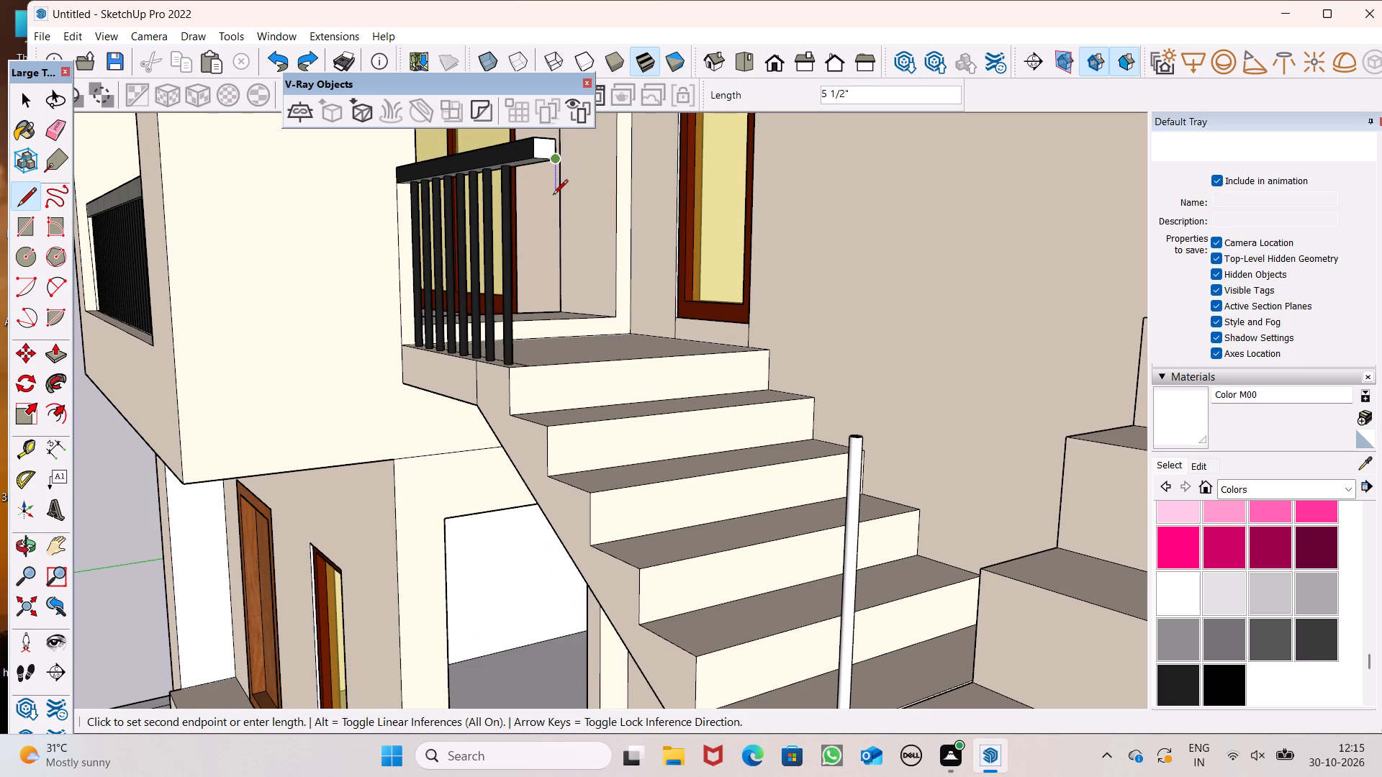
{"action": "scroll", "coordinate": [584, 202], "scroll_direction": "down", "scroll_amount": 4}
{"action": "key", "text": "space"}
Extrude the landing handrail's end face about 5' 4 3/8" outward over the narrow flight, as far as the white baluster.
{"action": "middle_click_drag", "start_coordinate": [592, 235], "coordinate": [612, 235]}
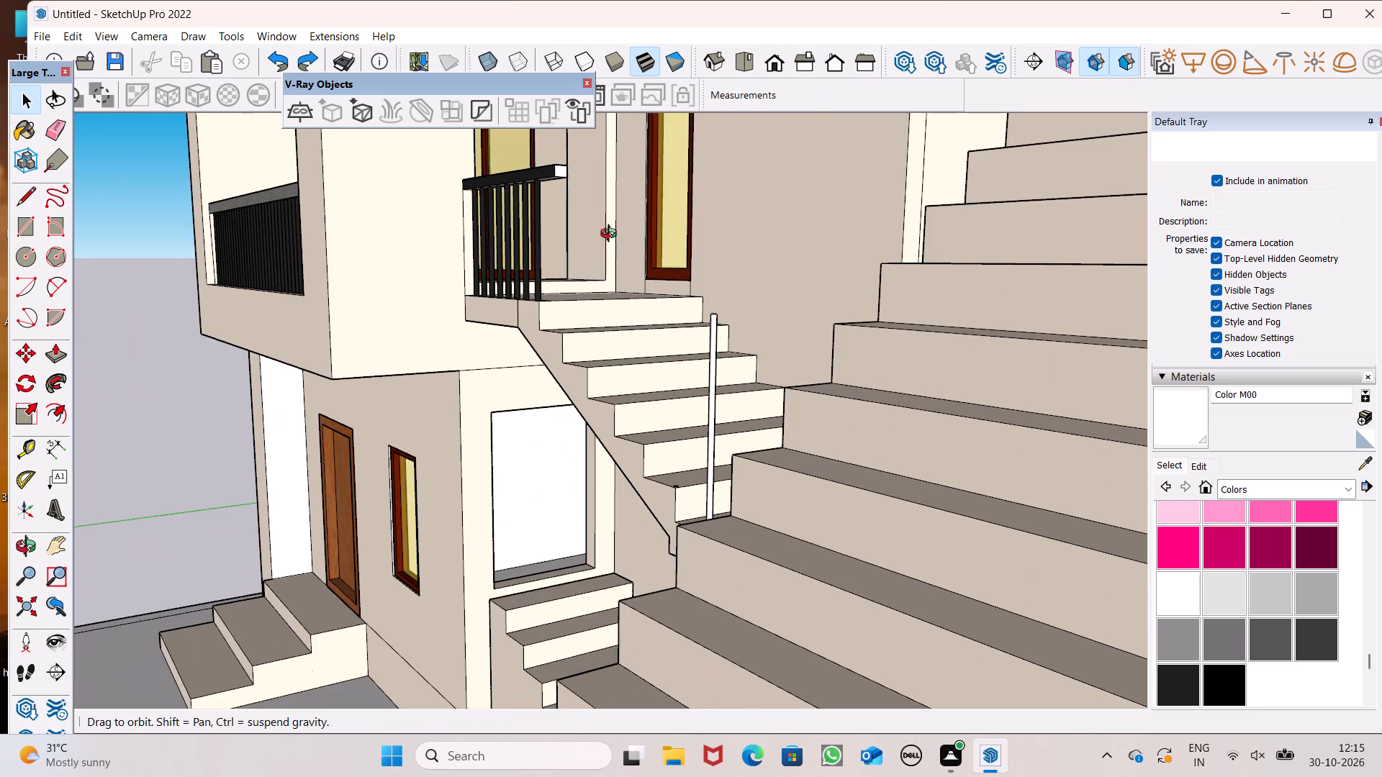
{"action": "middle_click_drag", "start_coordinate": [612, 235], "coordinate": [828, 269]}
{"action": "scroll", "coordinate": [763, 252], "scroll_direction": "down", "scroll_amount": 8}
{"action": "middle_click_drag", "start_coordinate": [831, 284], "coordinate": [654, 273]}
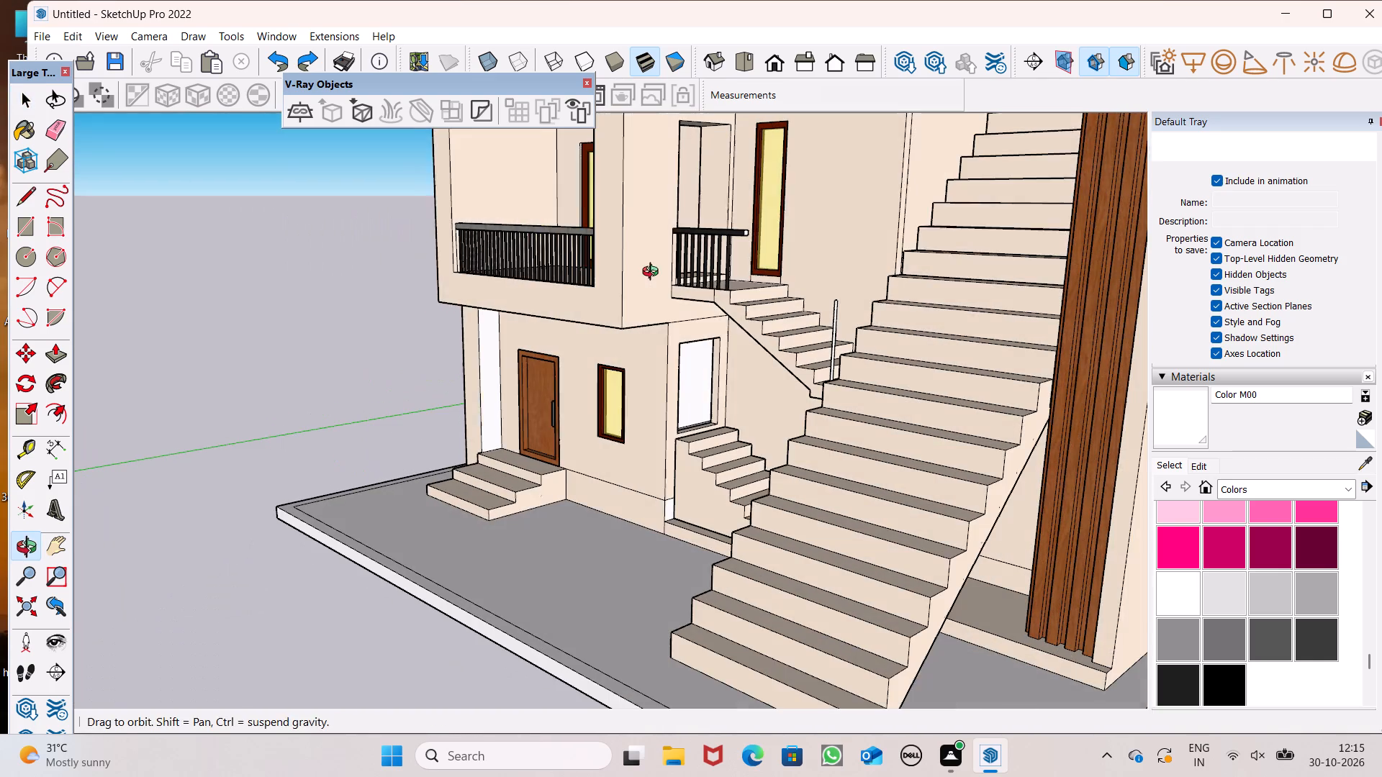
{"action": "middle_click_drag", "start_coordinate": [654, 273], "coordinate": [654, 273]}
{"action": "scroll", "coordinate": [841, 365], "scroll_direction": "up", "scroll_amount": 7}
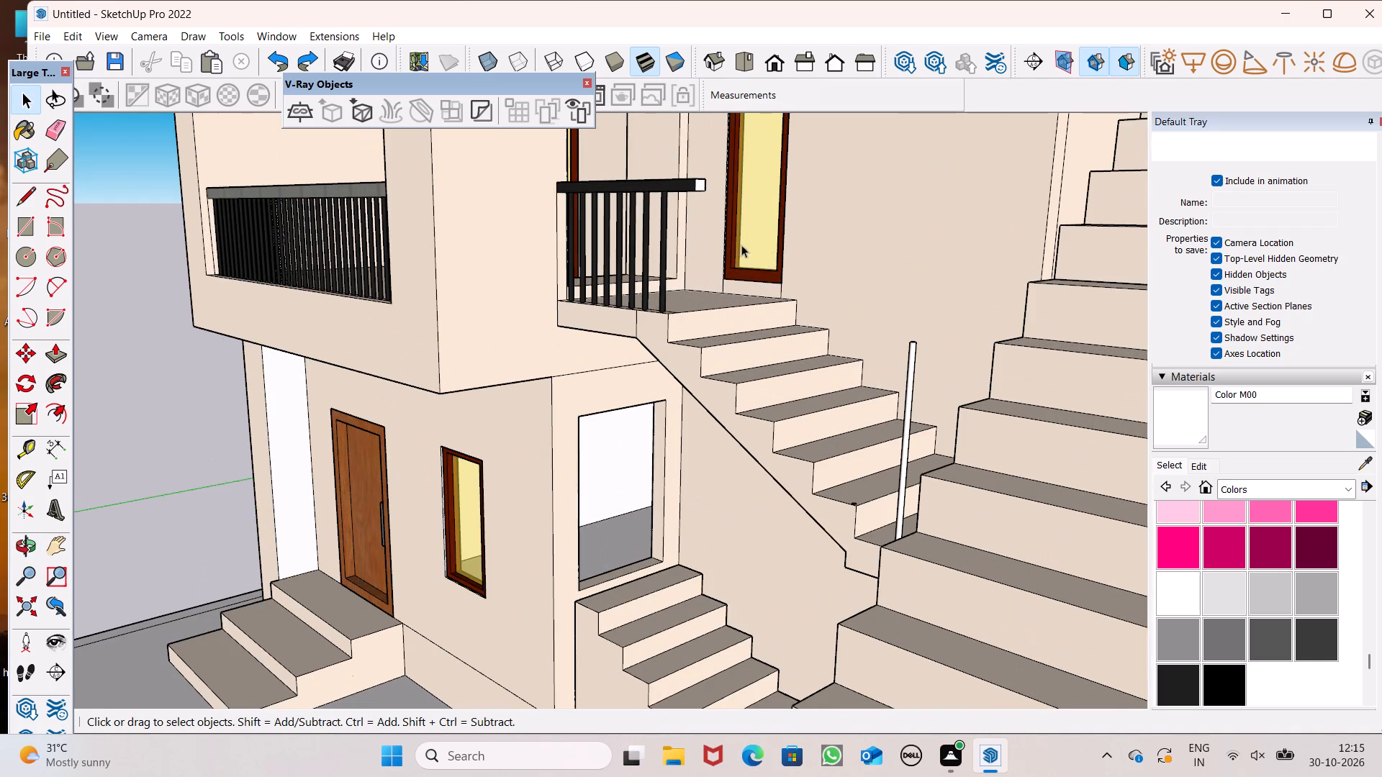
{"action": "scroll", "coordinate": [714, 269], "scroll_direction": "down", "scroll_amount": 3}
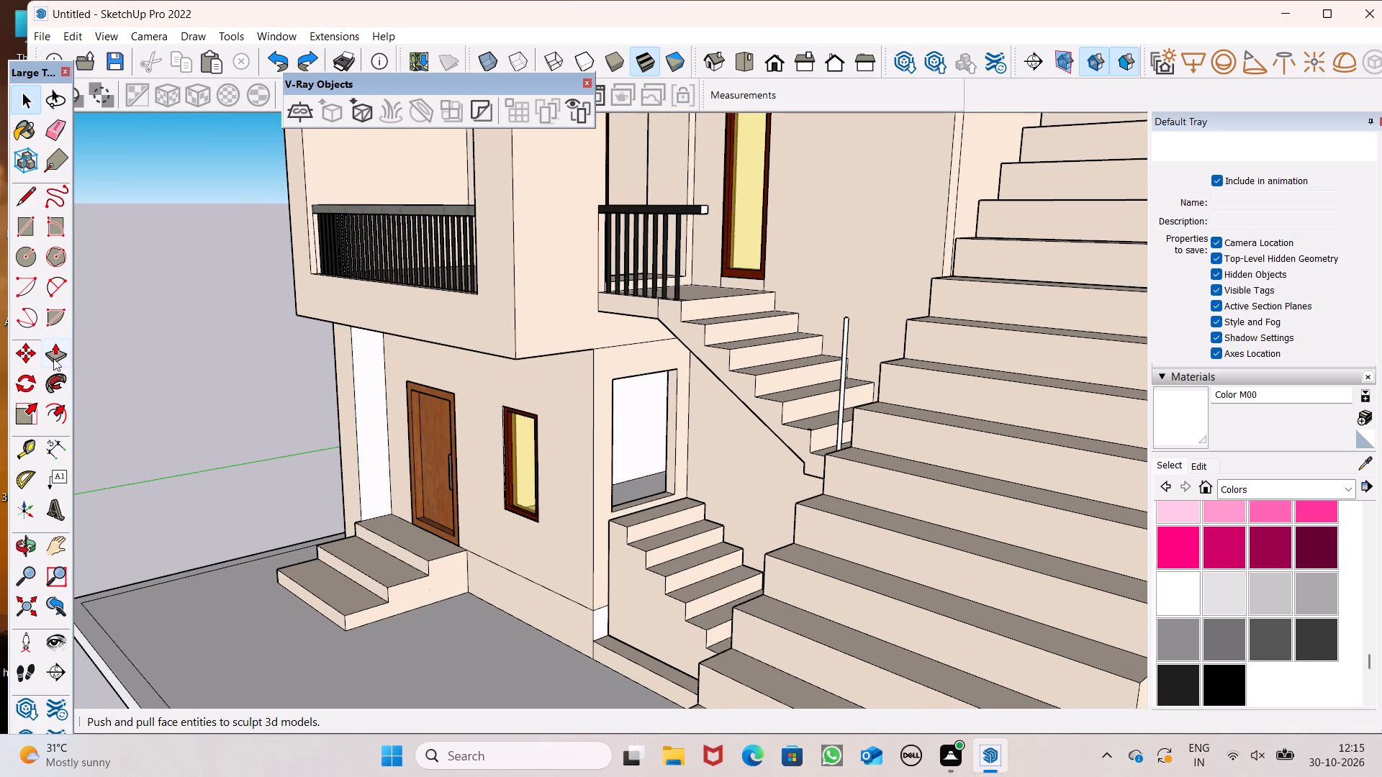
{"action": "left_click_drag", "start_coordinate": [53, 357], "coordinate": [75, 351]}
{"action": "scroll", "coordinate": [615, 265], "scroll_direction": "up", "scroll_amount": 2}
{"action": "scroll", "coordinate": [705, 262], "scroll_direction": "down", "scroll_amount": 1}
{"action": "scroll", "coordinate": [705, 262], "scroll_direction": "up", "scroll_amount": 3}
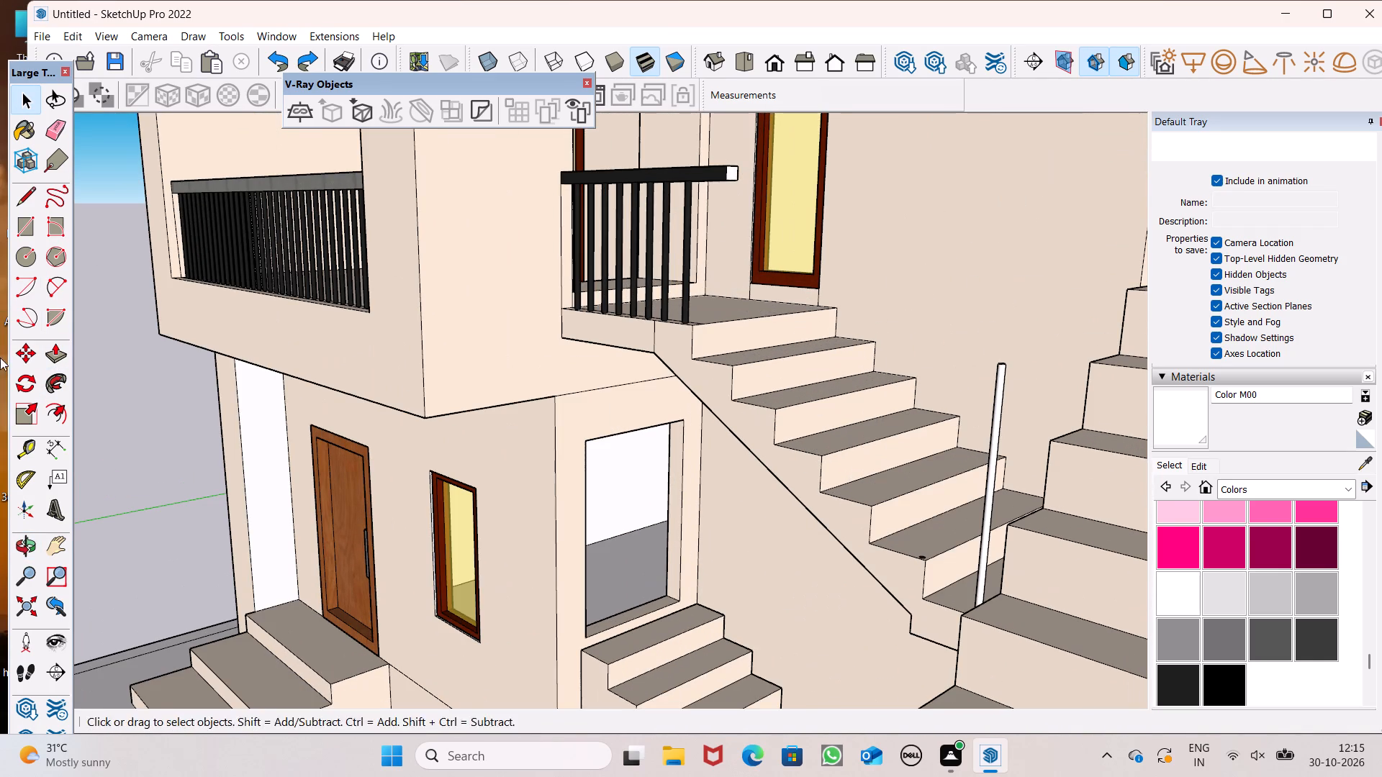
{"action": "left_click", "coordinate": [55, 353]}
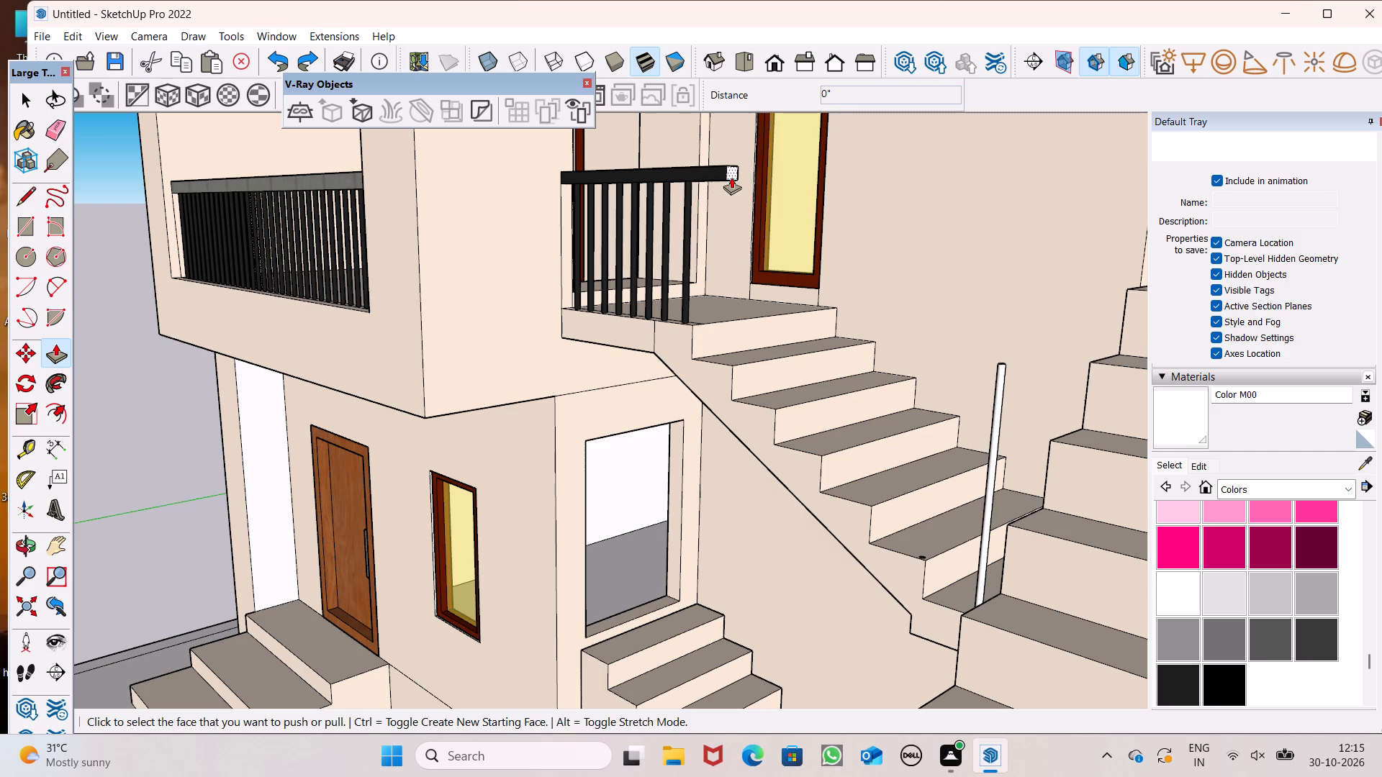
{"action": "left_click_drag", "start_coordinate": [746, 177], "coordinate": [851, 204]}
{"action": "key", "text": "ctrl+z"}
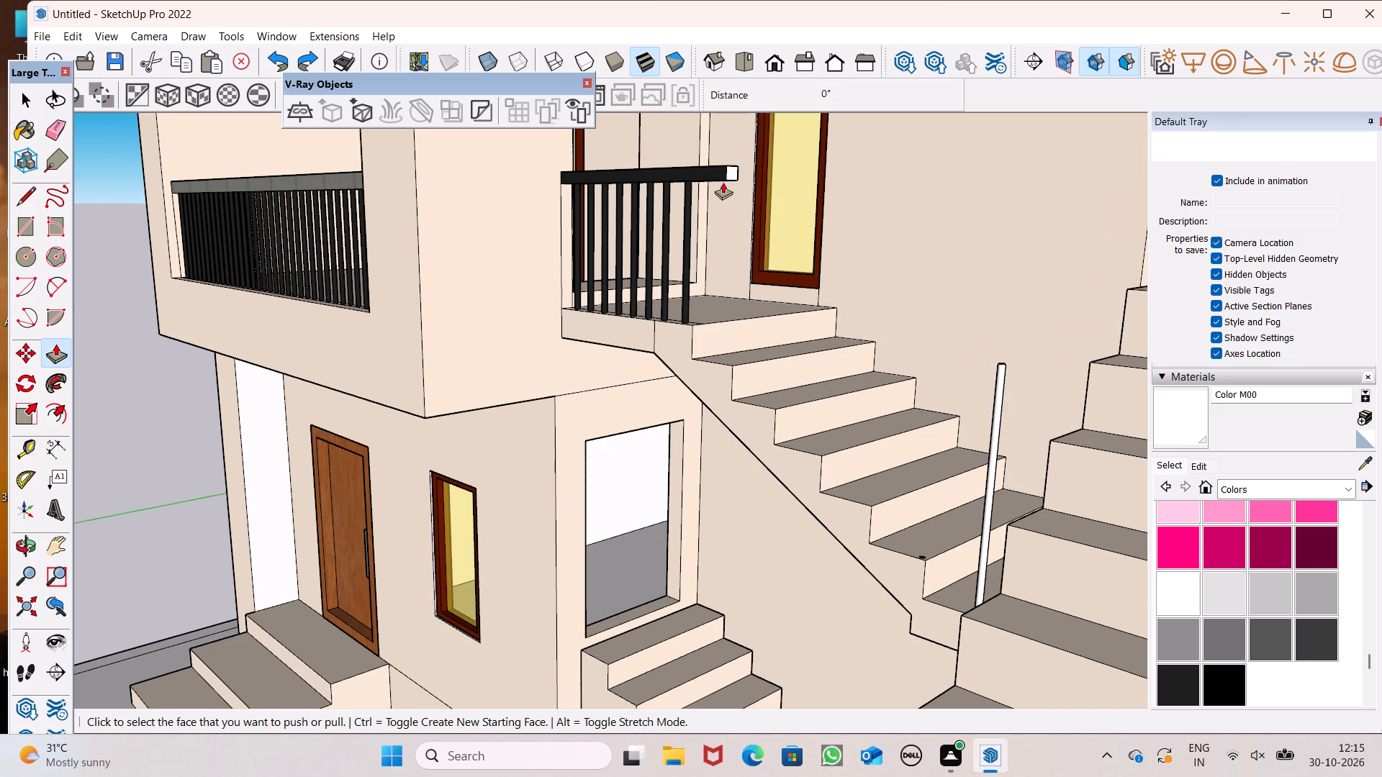
{"action": "left_click_drag", "start_coordinate": [731, 177], "coordinate": [811, 232]}
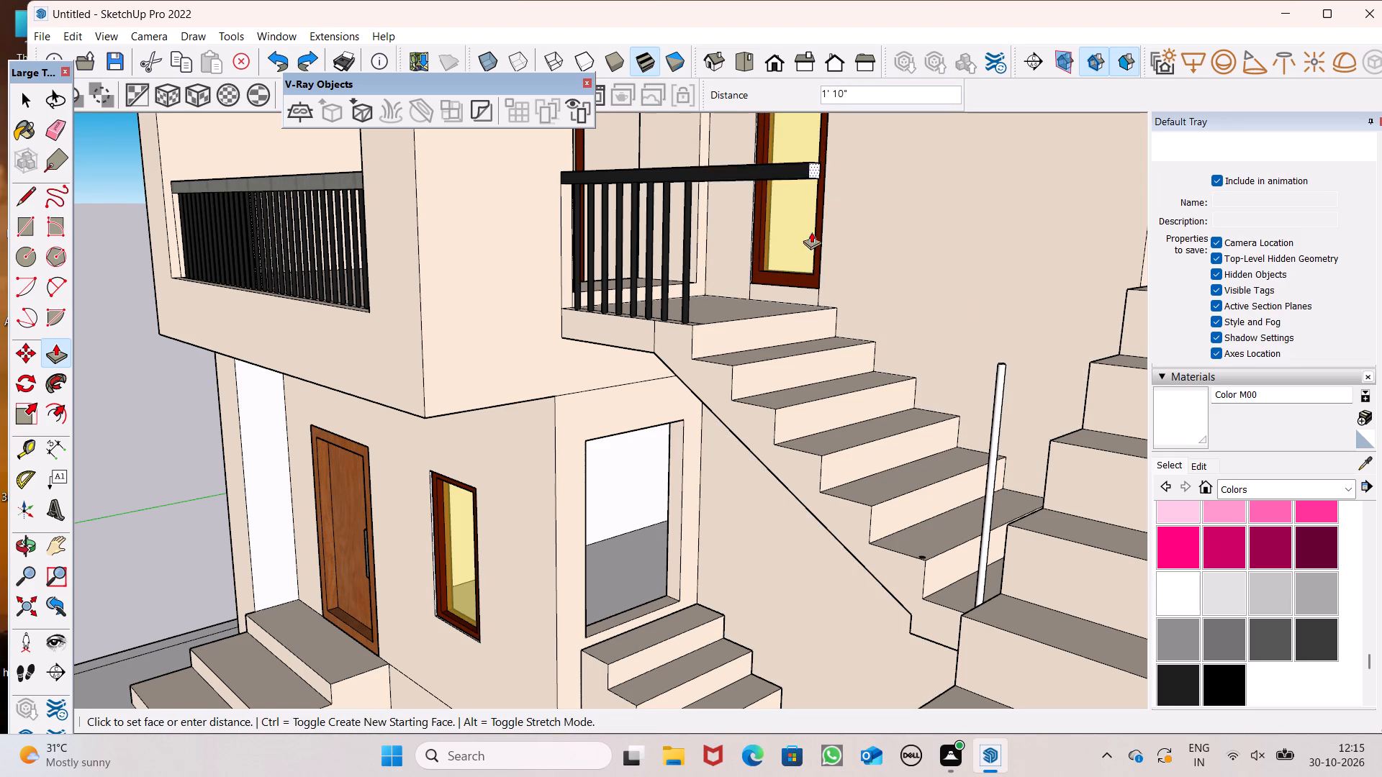
{"action": "left_click_drag", "start_coordinate": [811, 232], "coordinate": [1000, 370]}
{"action": "scroll", "coordinate": [969, 358], "scroll_direction": "down", "scroll_amount": 3}
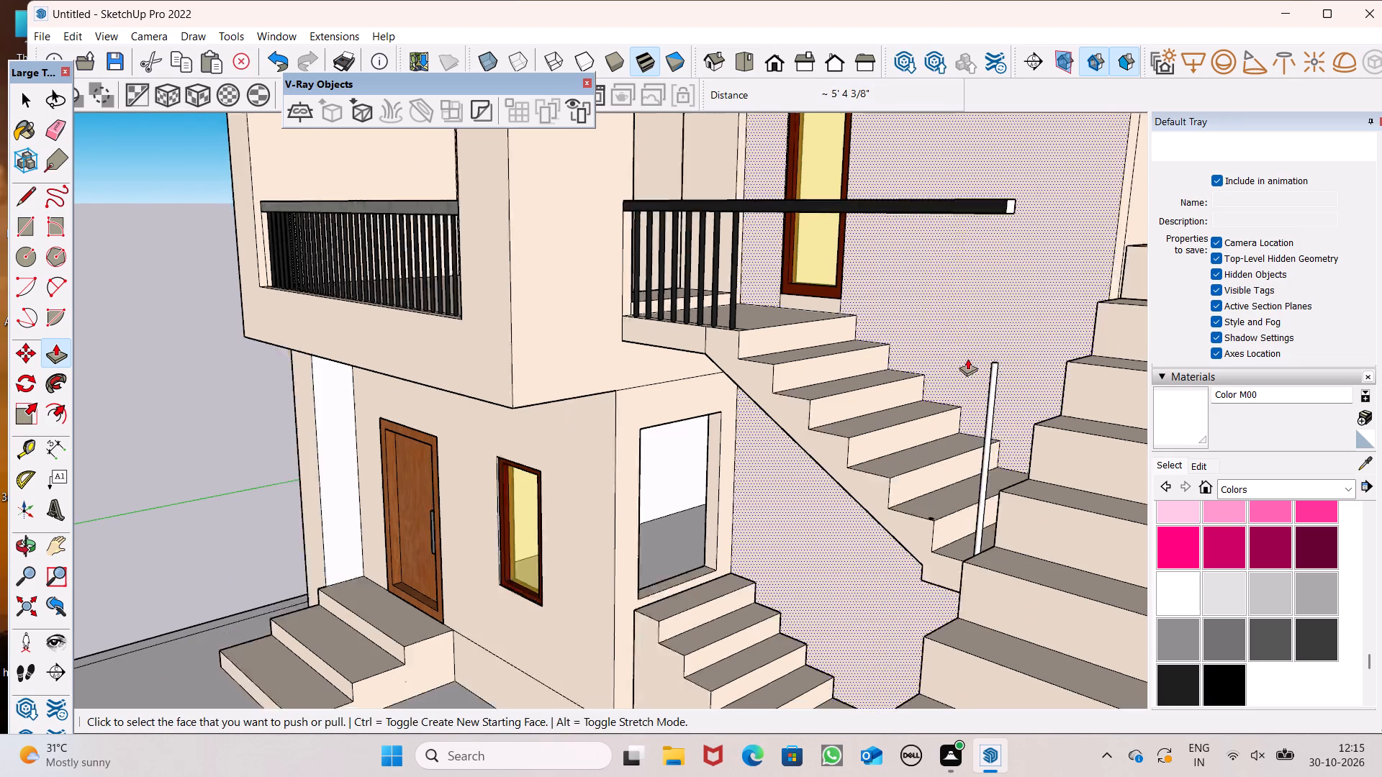
Examine the extended handrail against the narrow flight and the white baluster from several sides.
{"action": "scroll", "coordinate": [967, 358], "scroll_direction": "down", "scroll_amount": 2}
{"action": "middle_click_drag", "start_coordinate": [951, 355], "coordinate": [1052, 420]}
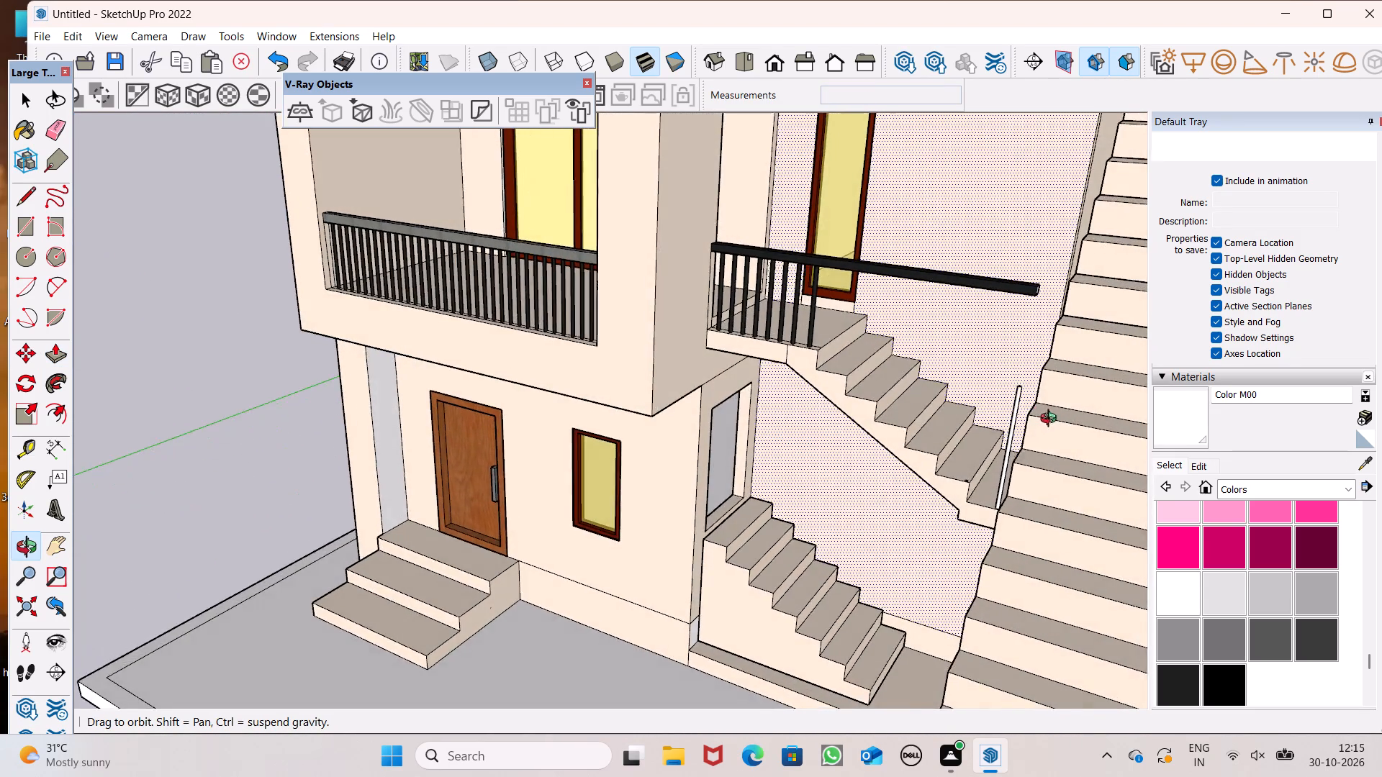
{"action": "middle_click_drag", "start_coordinate": [1052, 420], "coordinate": [1047, 454]}
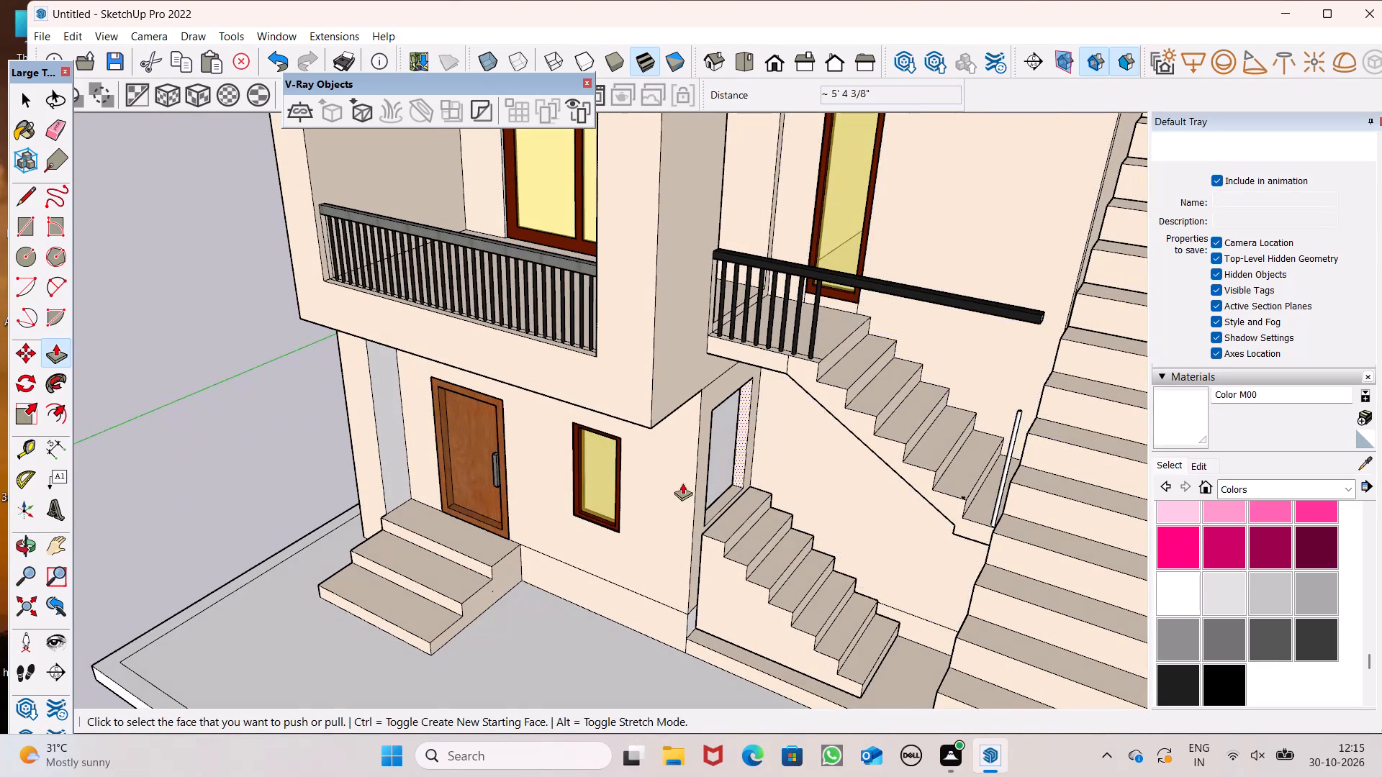
{"action": "scroll", "coordinate": [682, 483], "scroll_direction": "down", "scroll_amount": 5}
{"action": "middle_click_drag", "start_coordinate": [811, 489], "coordinate": [785, 386]}
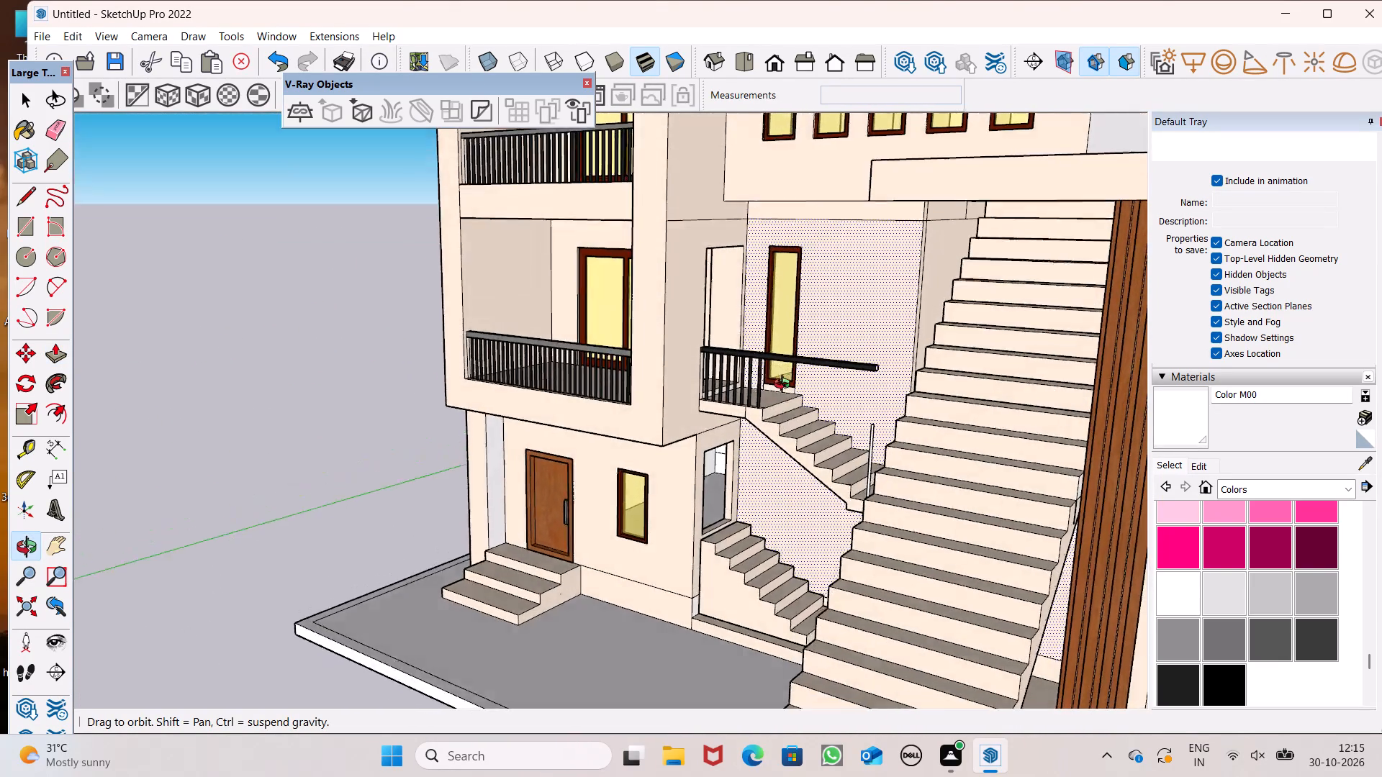
{"action": "middle_click_drag", "start_coordinate": [785, 386], "coordinate": [853, 337]}
{"action": "scroll", "coordinate": [867, 372], "scroll_direction": "up", "scroll_amount": 8}
{"action": "middle_click_drag", "start_coordinate": [881, 388], "coordinate": [917, 328]}
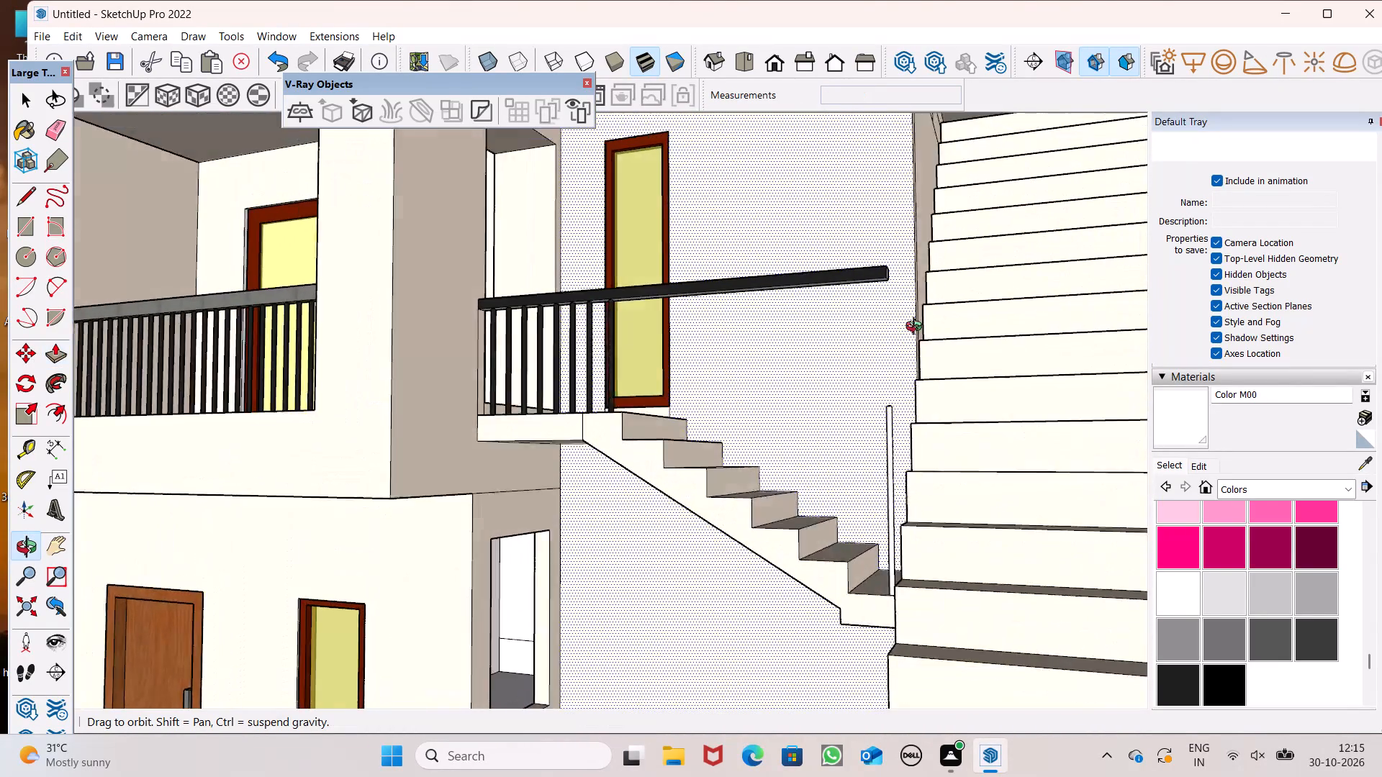
{"action": "middle_click_drag", "start_coordinate": [917, 328], "coordinate": [763, 566]}
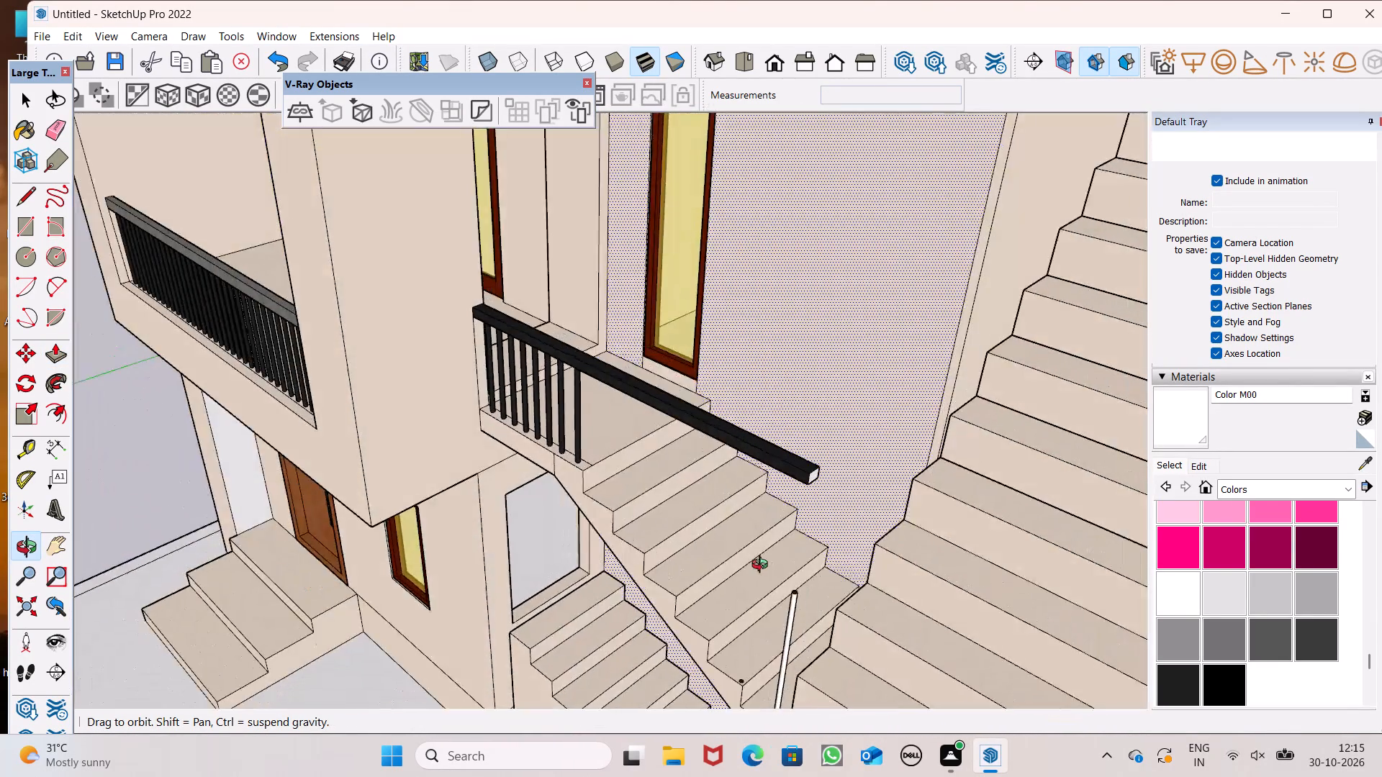
Extrude the top face of the white baluster on the lowest tread about 2' 9" upward to meet the handrail.
{"action": "middle_click_drag", "start_coordinate": [763, 566], "coordinate": [782, 424]}
{"action": "scroll", "coordinate": [823, 450], "scroll_direction": "up", "scroll_amount": 1}
{"action": "scroll", "coordinate": [823, 450], "scroll_direction": "down", "scroll_amount": 1}
{"action": "scroll", "coordinate": [823, 450], "scroll_direction": "up", "scroll_amount": 10}
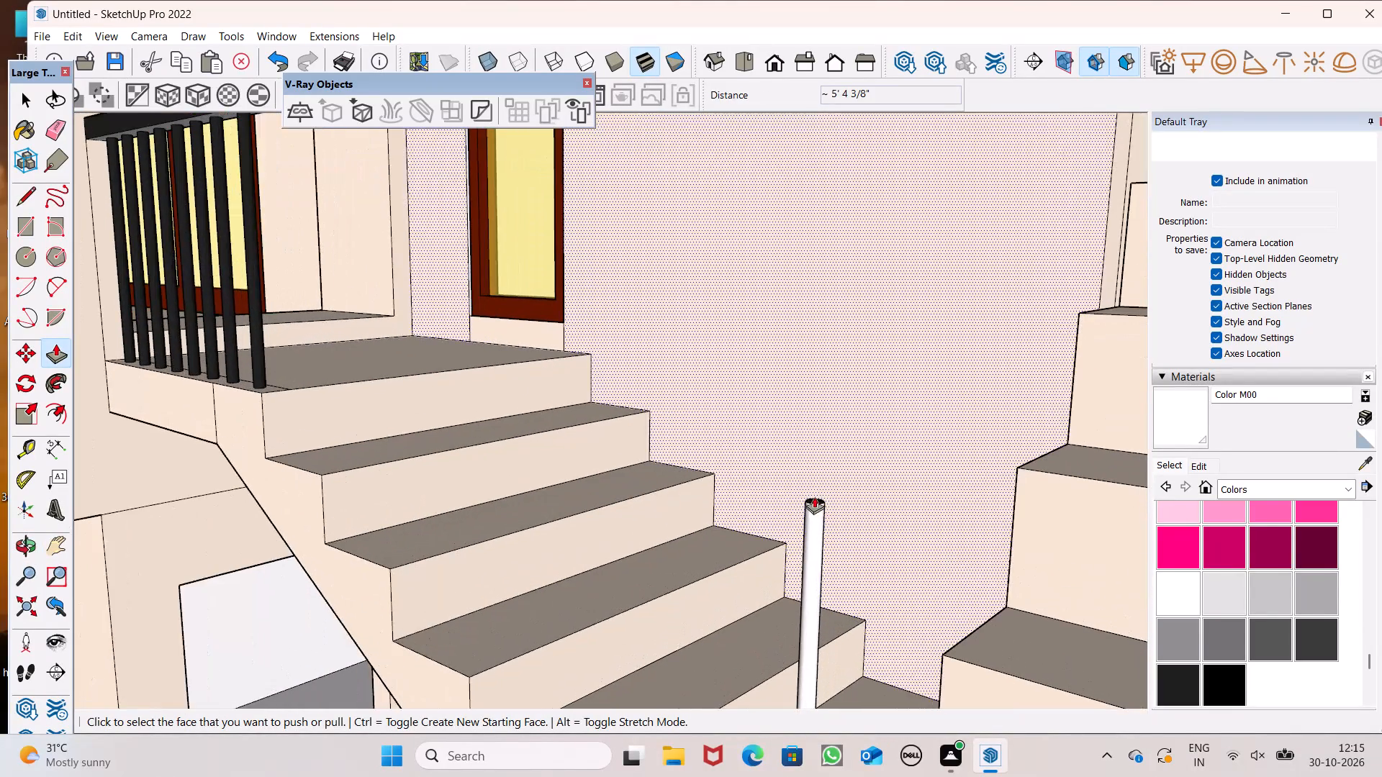
{"action": "scroll", "coordinate": [820, 522], "scroll_direction": "down", "scroll_amount": 5}
{"action": "middle_click_drag", "start_coordinate": [813, 527], "coordinate": [912, 741]}
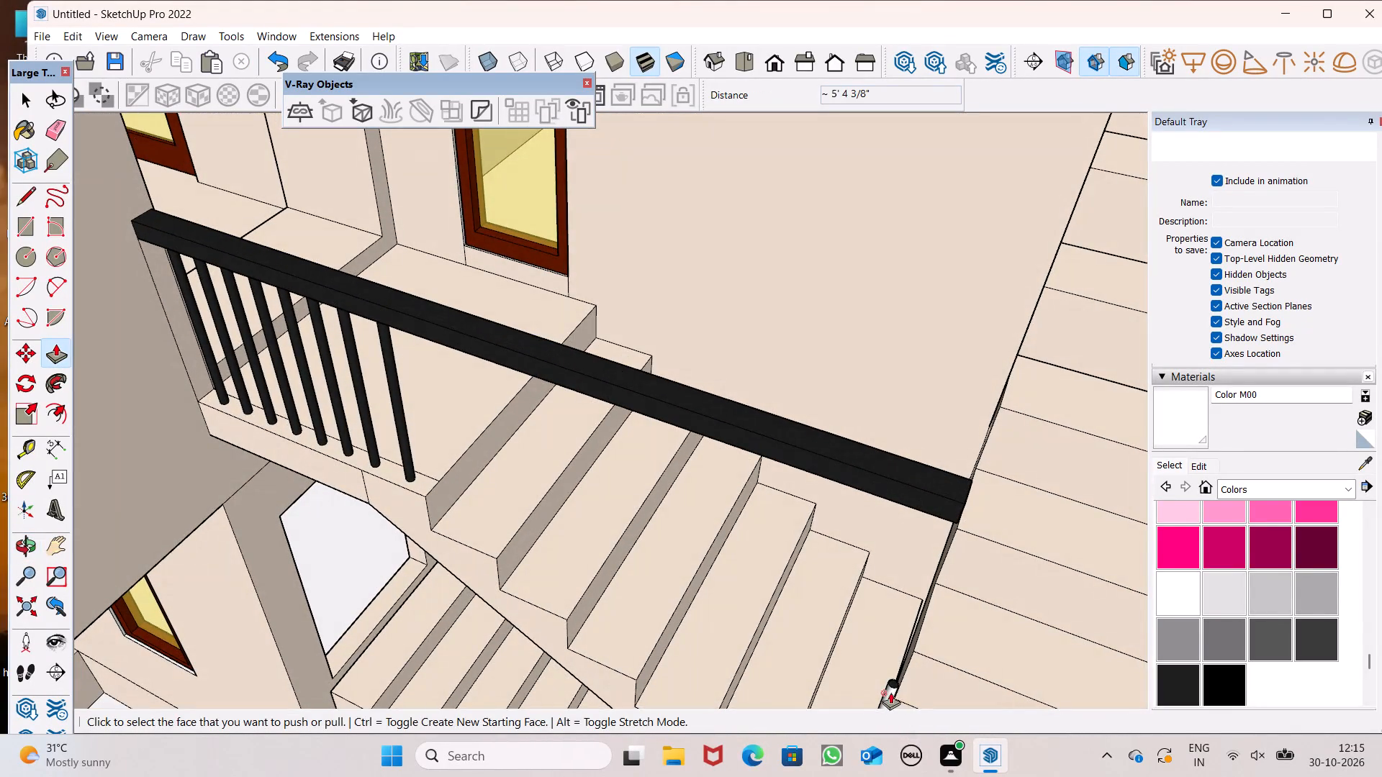
{"action": "left_click_drag", "start_coordinate": [893, 684], "coordinate": [909, 524]}
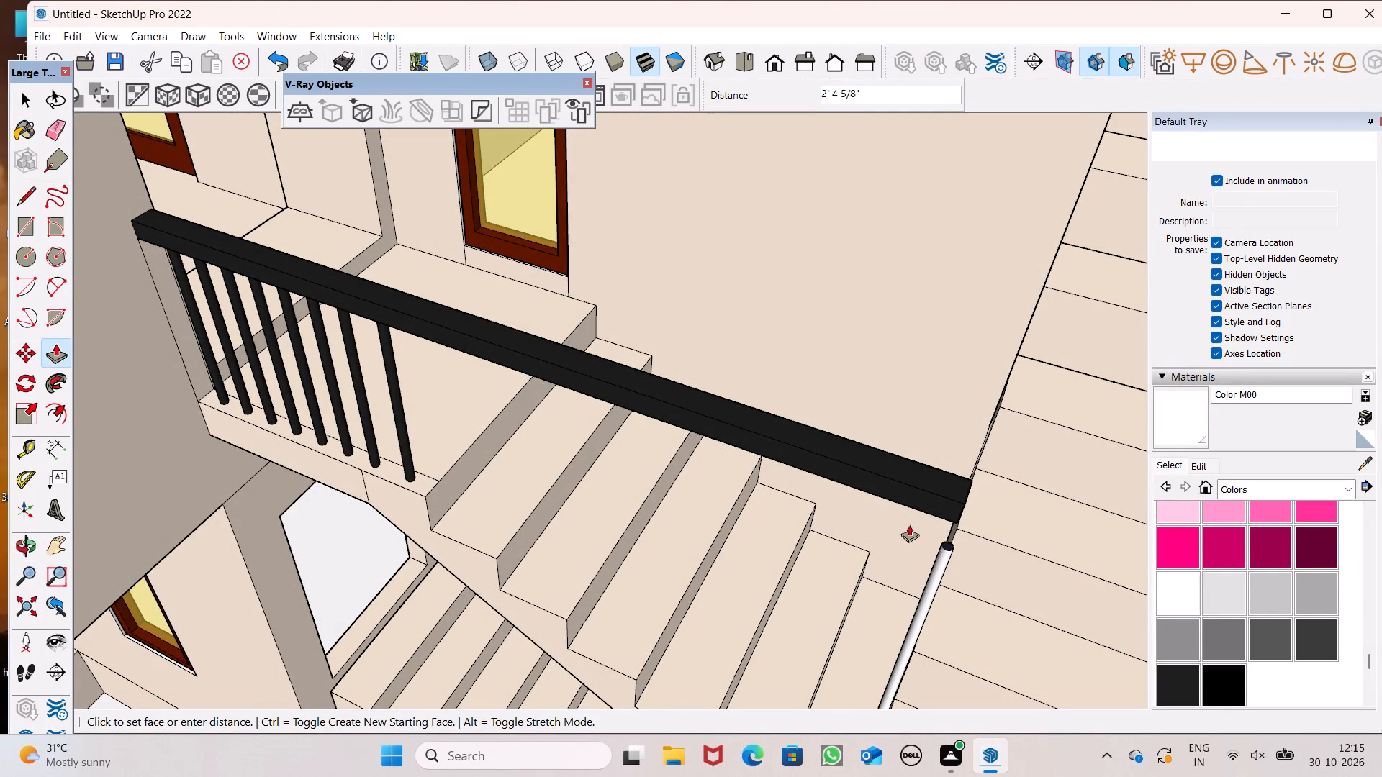
{"action": "left_click_drag", "start_coordinate": [909, 524], "coordinate": [933, 509]}
Examine the joint between the white baluster's top and the handrail's end face from several sides.
{"action": "middle_click_drag", "start_coordinate": [890, 542], "coordinate": [717, 397]}
{"action": "scroll", "coordinate": [885, 532], "scroll_direction": "up", "scroll_amount": 1}
{"action": "scroll", "coordinate": [638, 245], "scroll_direction": "up", "scroll_amount": 4}
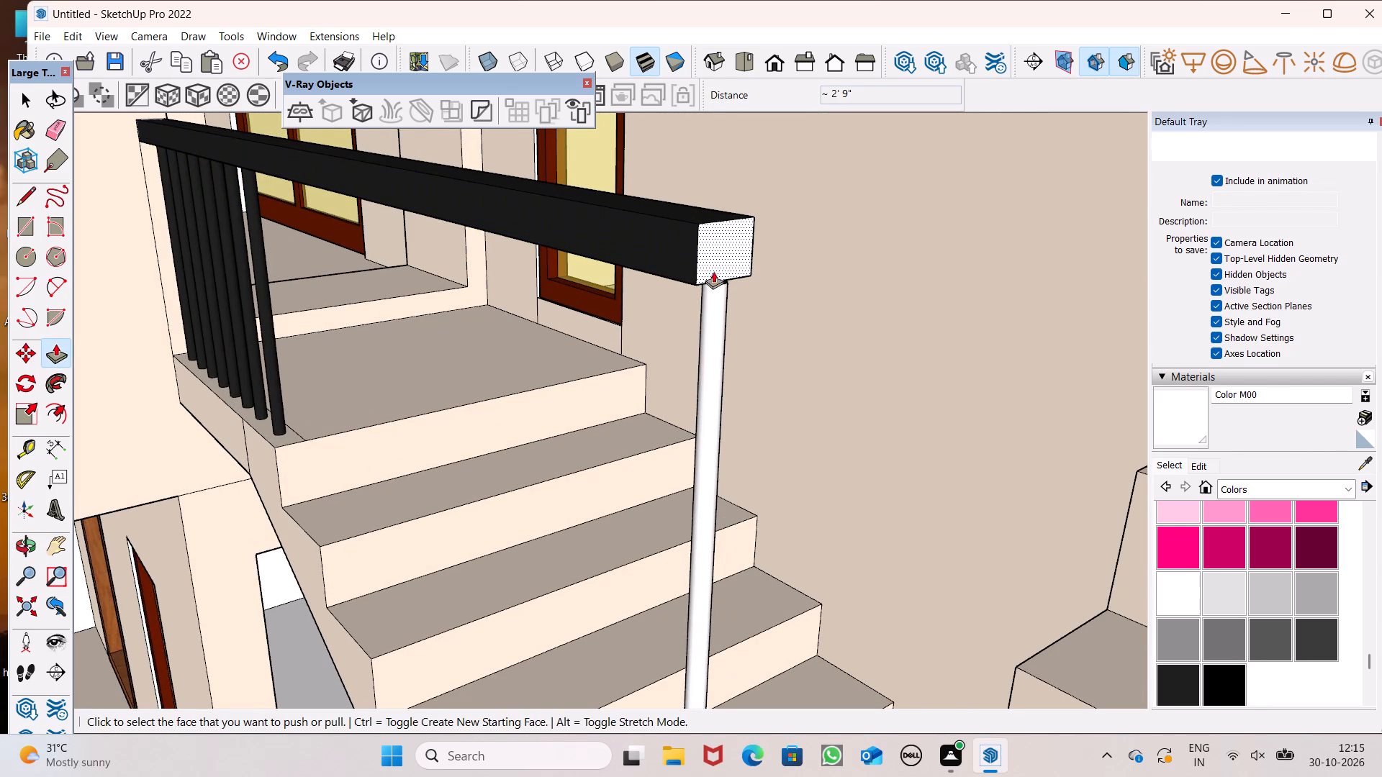
{"action": "left_click_drag", "start_coordinate": [713, 271], "coordinate": [724, 285]}
{"action": "left_click_drag", "start_coordinate": [718, 247], "coordinate": [733, 256]}
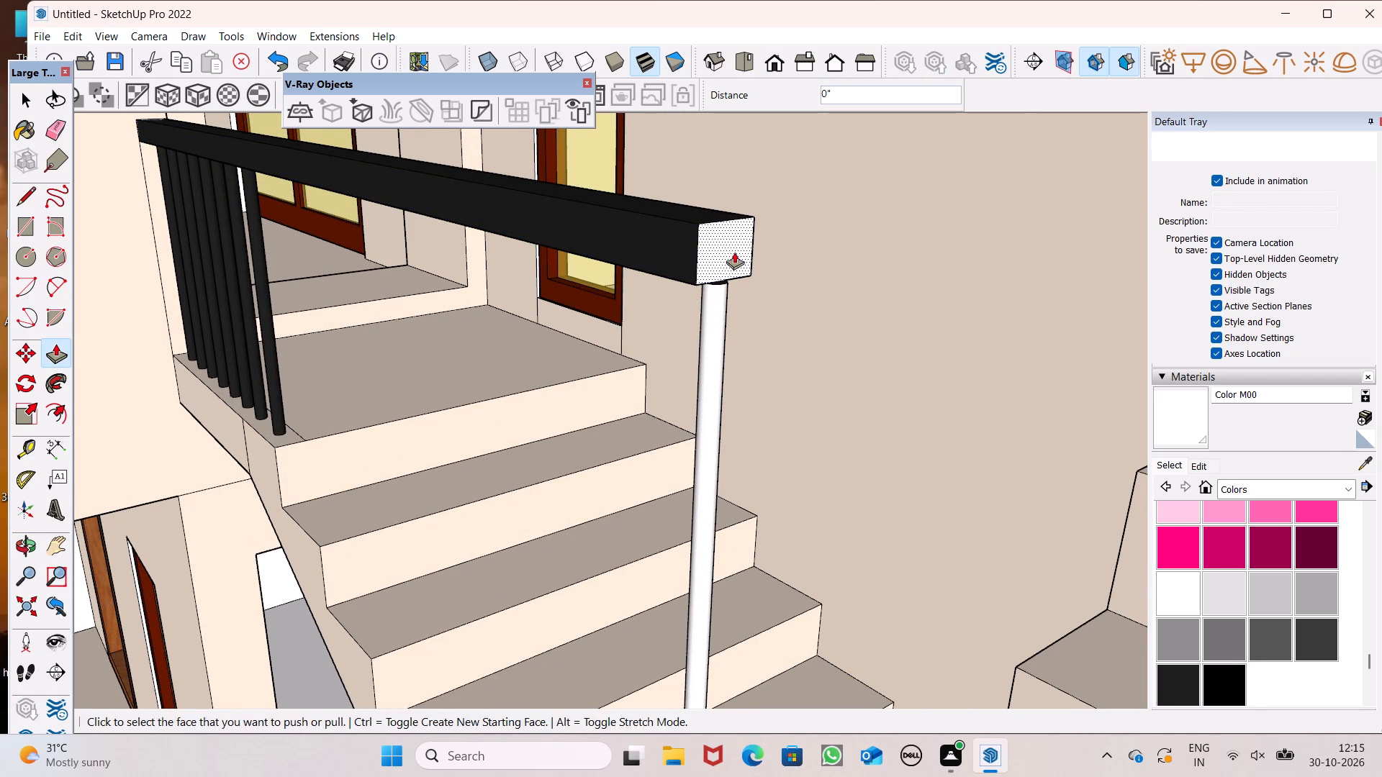
{"action": "middle_click_drag", "start_coordinate": [739, 251], "coordinate": [712, 132]}
{"action": "scroll", "coordinate": [690, 259], "scroll_direction": "up", "scroll_amount": 9}
{"action": "scroll", "coordinate": [672, 319], "scroll_direction": "down", "scroll_amount": 5}
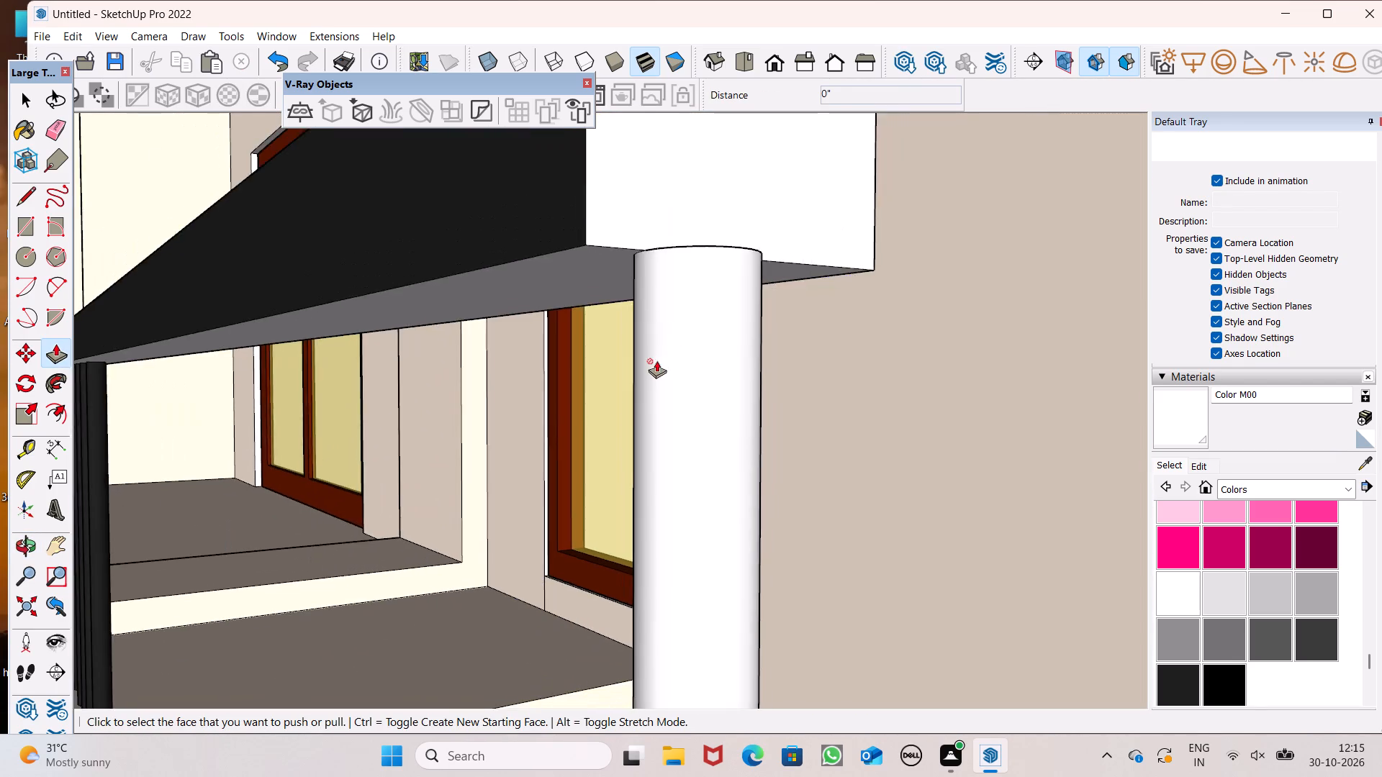
{"action": "scroll", "coordinate": [656, 360], "scroll_direction": "down", "scroll_amount": 7}
{"action": "middle_click_drag", "start_coordinate": [685, 371], "coordinate": [716, 601]}
{"action": "scroll", "coordinate": [701, 353], "scroll_direction": "up", "scroll_amount": 4}
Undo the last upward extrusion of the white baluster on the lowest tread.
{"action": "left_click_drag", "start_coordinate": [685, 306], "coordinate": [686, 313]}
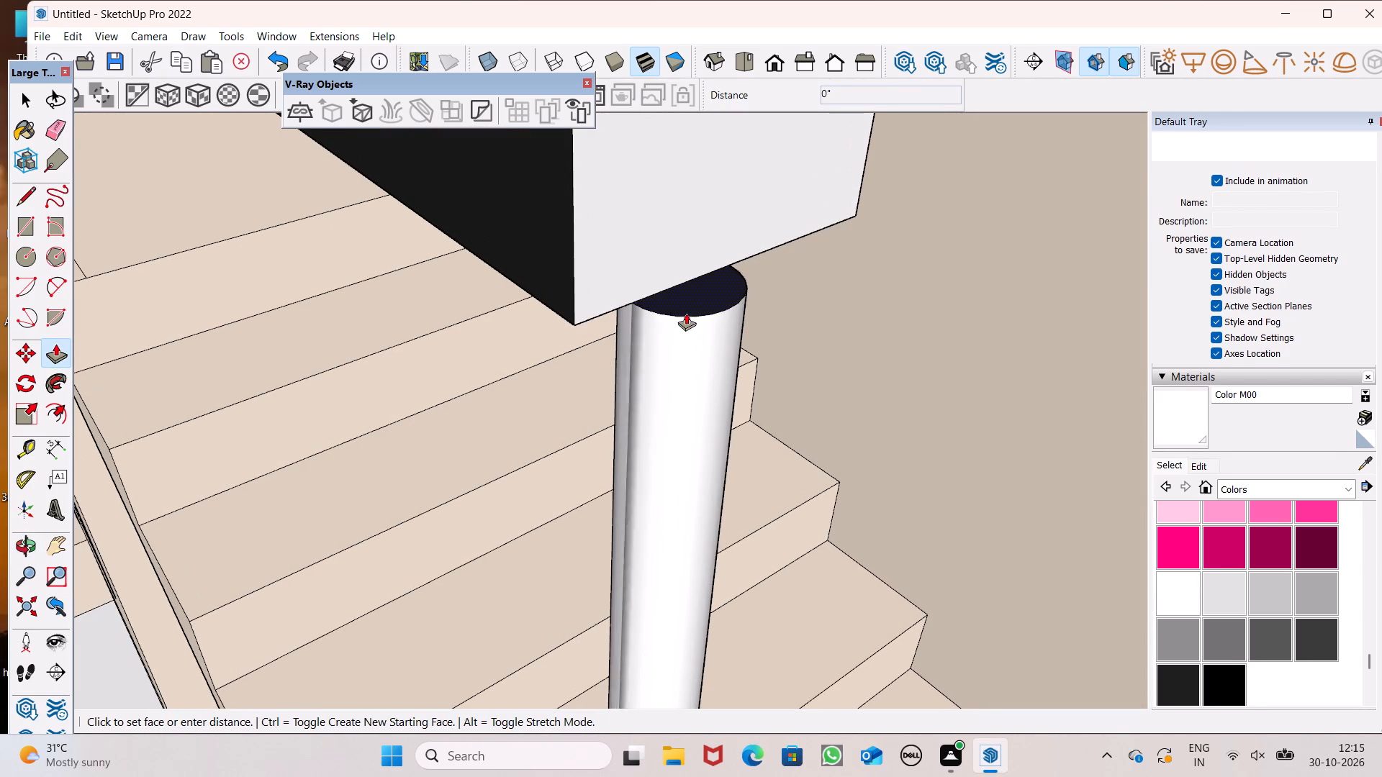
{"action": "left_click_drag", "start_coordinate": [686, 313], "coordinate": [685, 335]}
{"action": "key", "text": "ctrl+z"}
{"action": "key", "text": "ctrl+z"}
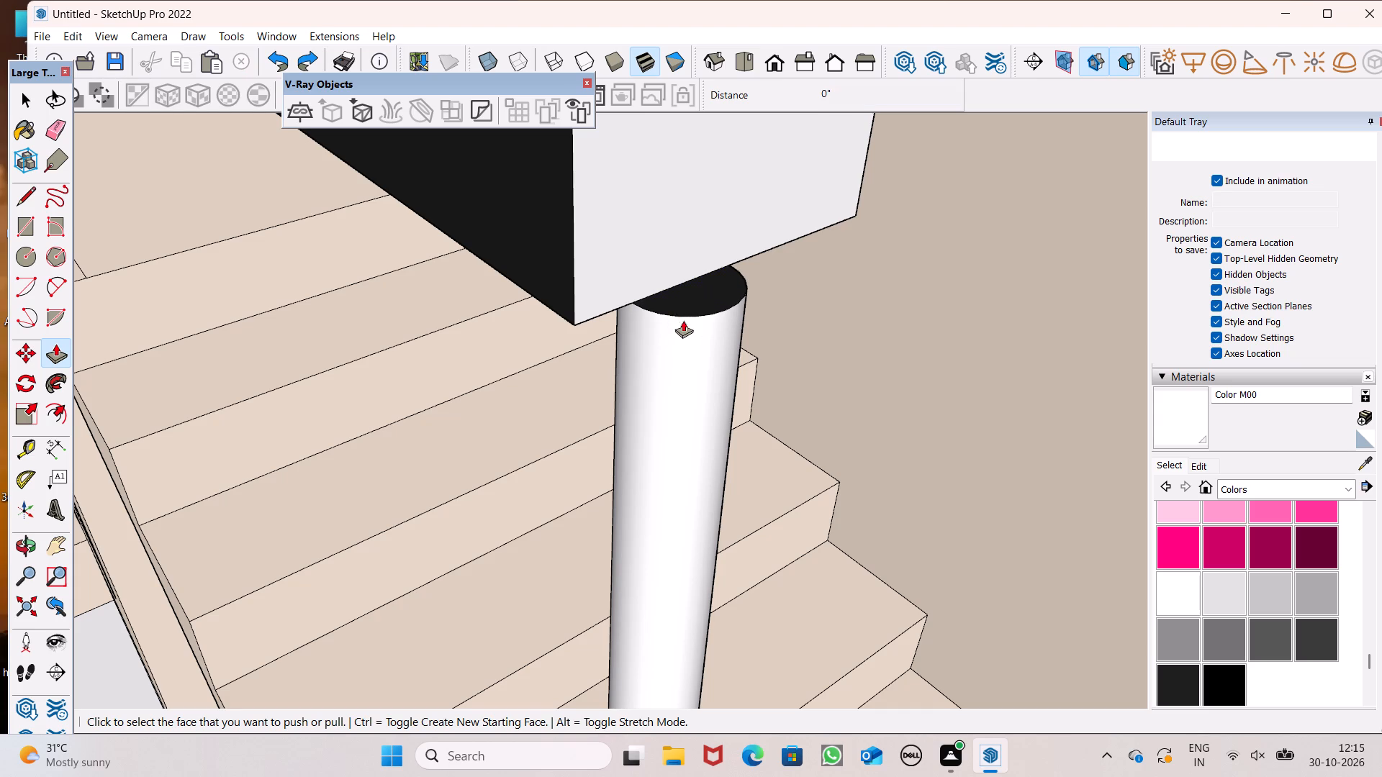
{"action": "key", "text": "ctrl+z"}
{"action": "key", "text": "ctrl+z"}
Extrude the black handrail's end face about 2 5/8" further outward over the lowest tread.
{"action": "left_click_drag", "start_coordinate": [625, 264], "coordinate": [848, 406]}
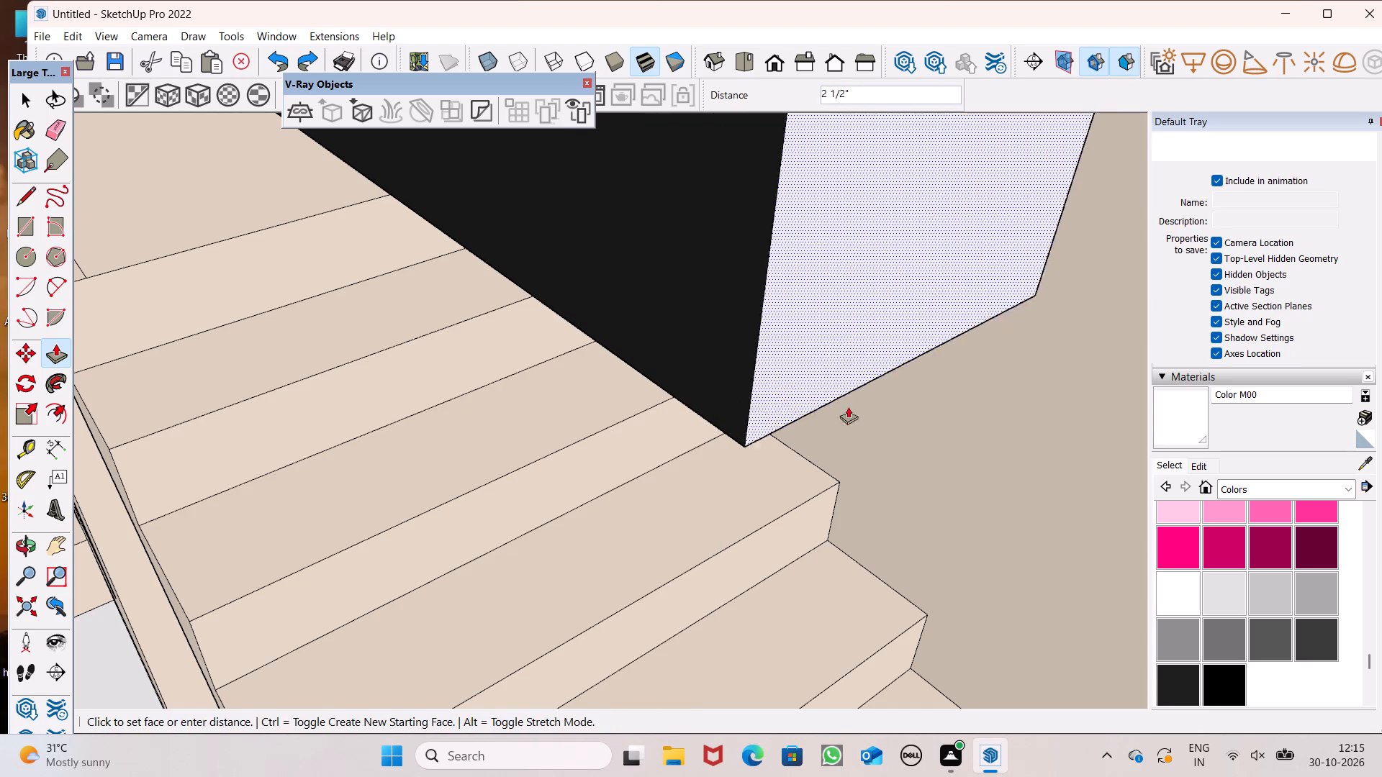
{"action": "left_click_drag", "start_coordinate": [848, 406], "coordinate": [848, 409]}
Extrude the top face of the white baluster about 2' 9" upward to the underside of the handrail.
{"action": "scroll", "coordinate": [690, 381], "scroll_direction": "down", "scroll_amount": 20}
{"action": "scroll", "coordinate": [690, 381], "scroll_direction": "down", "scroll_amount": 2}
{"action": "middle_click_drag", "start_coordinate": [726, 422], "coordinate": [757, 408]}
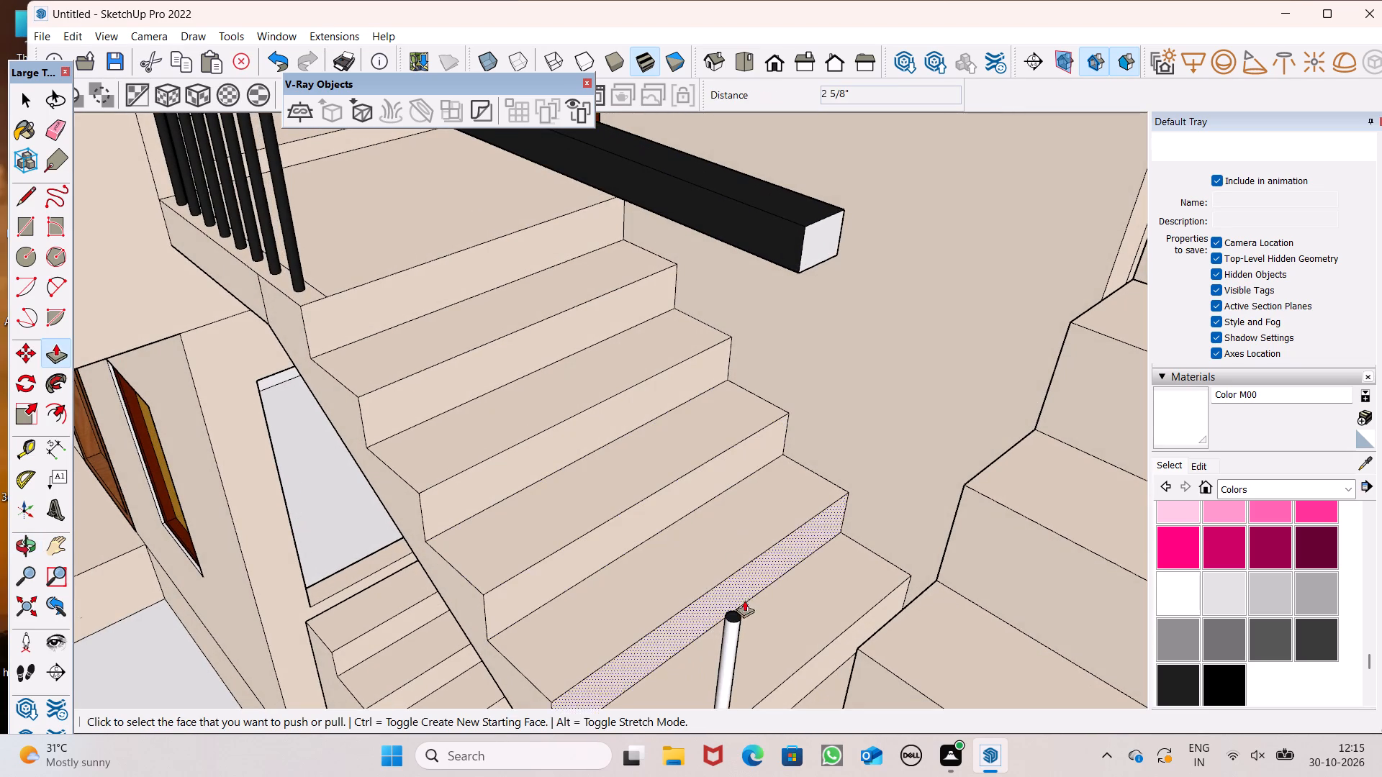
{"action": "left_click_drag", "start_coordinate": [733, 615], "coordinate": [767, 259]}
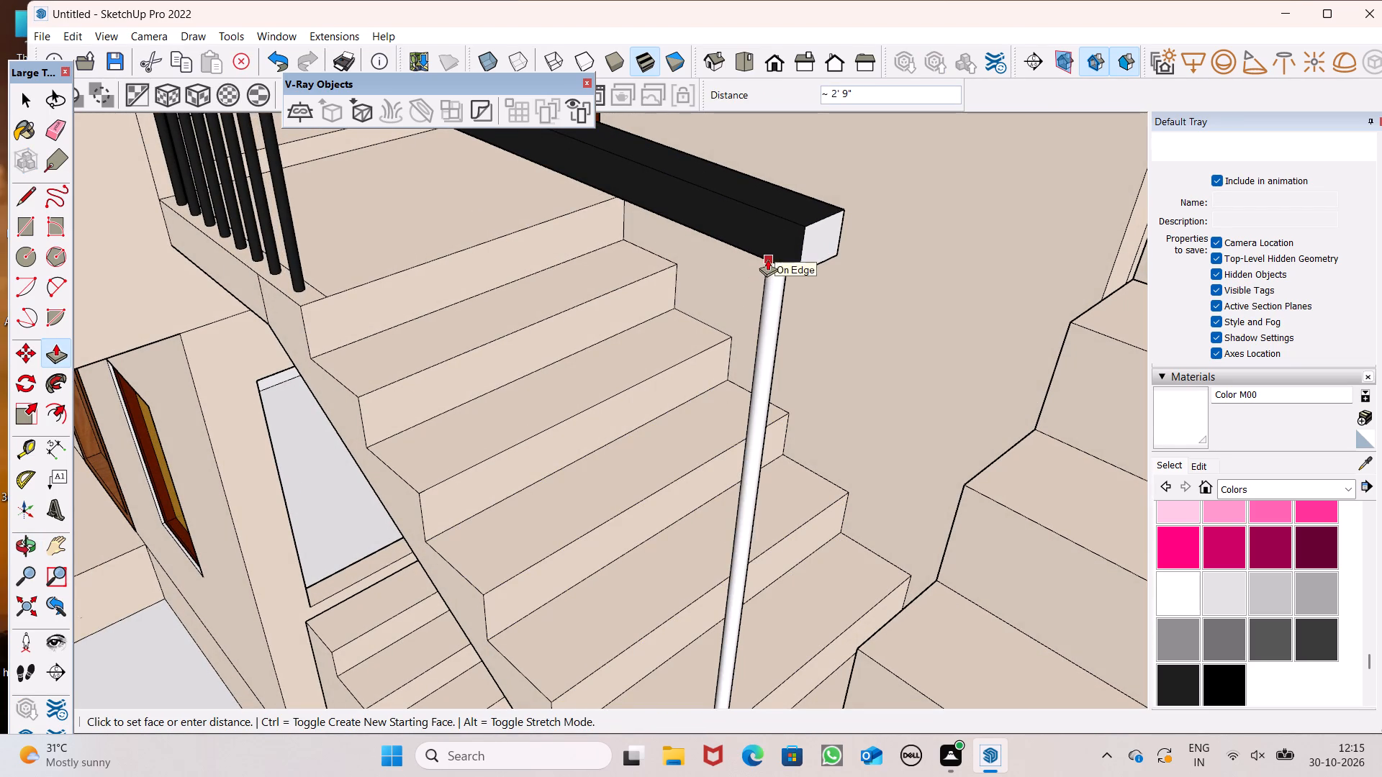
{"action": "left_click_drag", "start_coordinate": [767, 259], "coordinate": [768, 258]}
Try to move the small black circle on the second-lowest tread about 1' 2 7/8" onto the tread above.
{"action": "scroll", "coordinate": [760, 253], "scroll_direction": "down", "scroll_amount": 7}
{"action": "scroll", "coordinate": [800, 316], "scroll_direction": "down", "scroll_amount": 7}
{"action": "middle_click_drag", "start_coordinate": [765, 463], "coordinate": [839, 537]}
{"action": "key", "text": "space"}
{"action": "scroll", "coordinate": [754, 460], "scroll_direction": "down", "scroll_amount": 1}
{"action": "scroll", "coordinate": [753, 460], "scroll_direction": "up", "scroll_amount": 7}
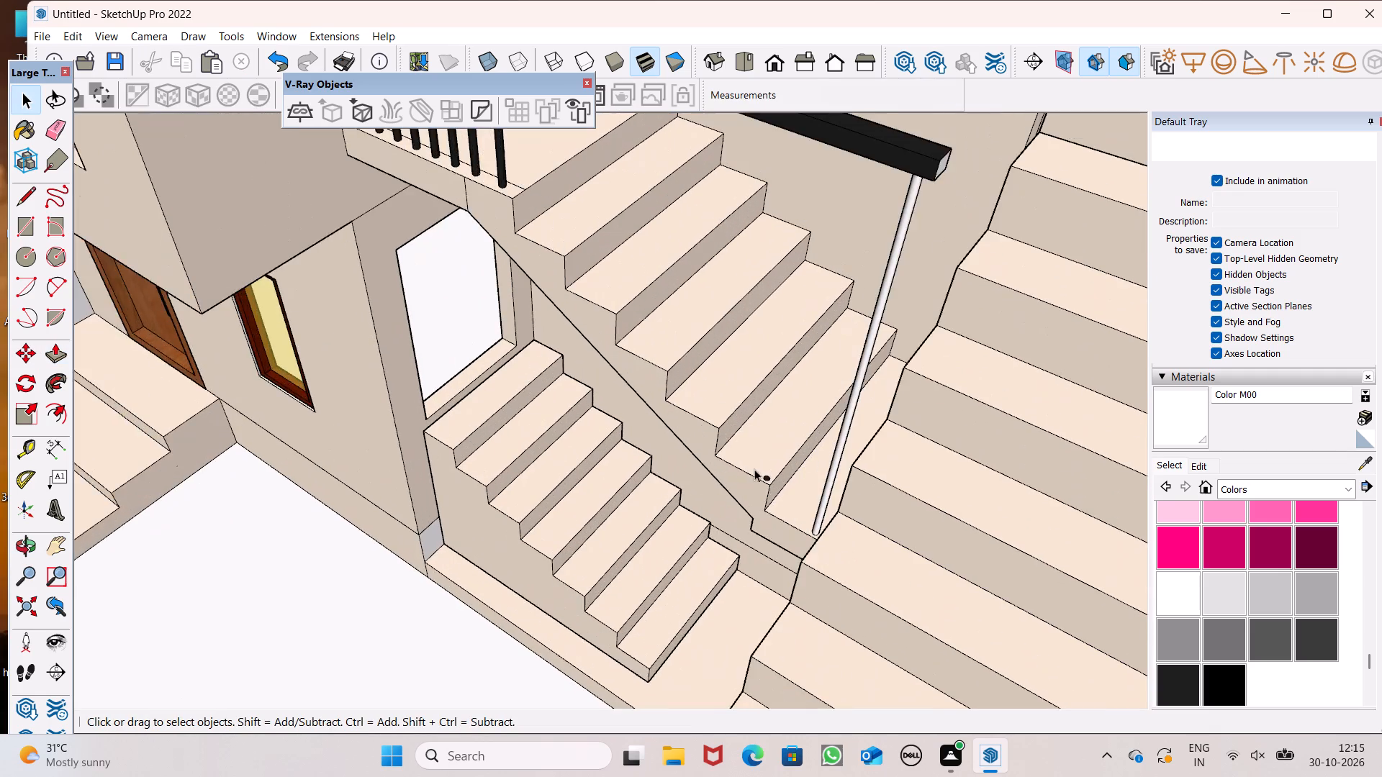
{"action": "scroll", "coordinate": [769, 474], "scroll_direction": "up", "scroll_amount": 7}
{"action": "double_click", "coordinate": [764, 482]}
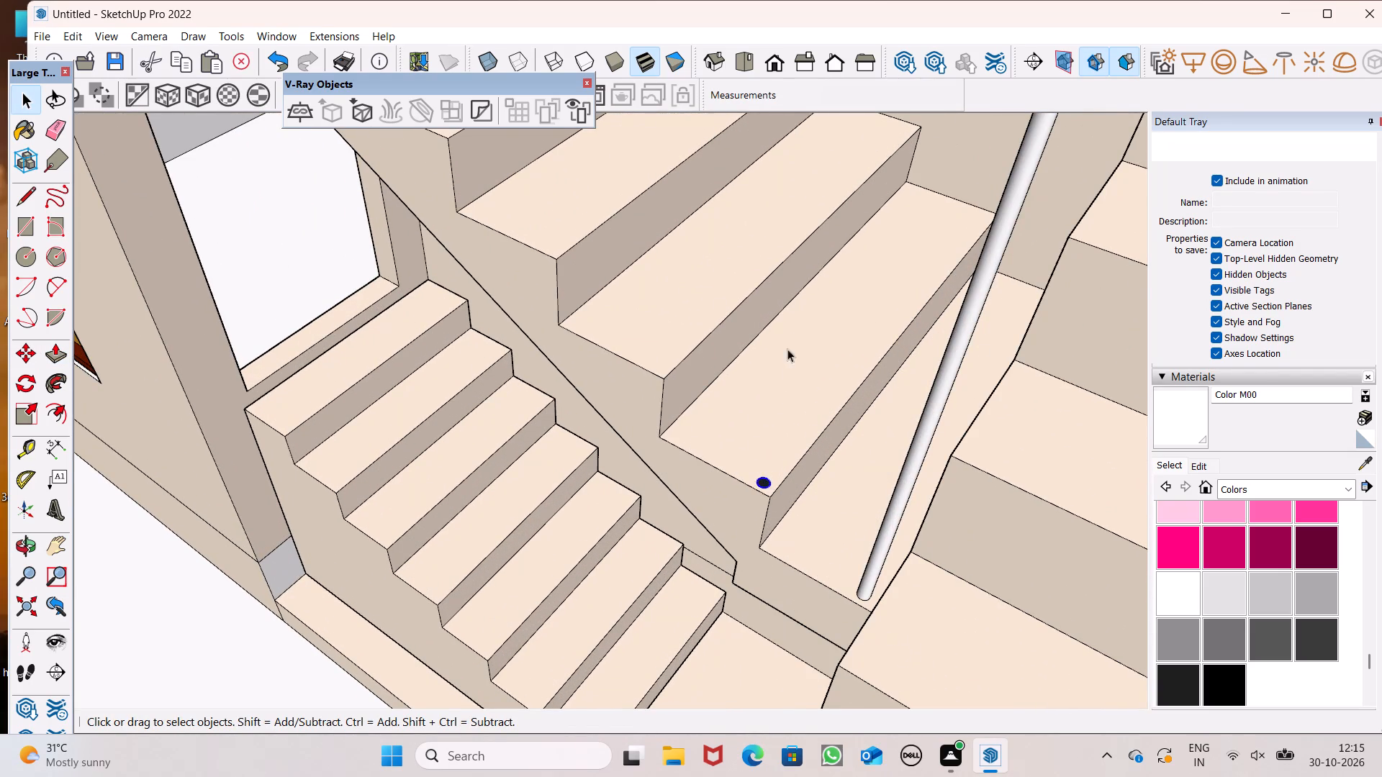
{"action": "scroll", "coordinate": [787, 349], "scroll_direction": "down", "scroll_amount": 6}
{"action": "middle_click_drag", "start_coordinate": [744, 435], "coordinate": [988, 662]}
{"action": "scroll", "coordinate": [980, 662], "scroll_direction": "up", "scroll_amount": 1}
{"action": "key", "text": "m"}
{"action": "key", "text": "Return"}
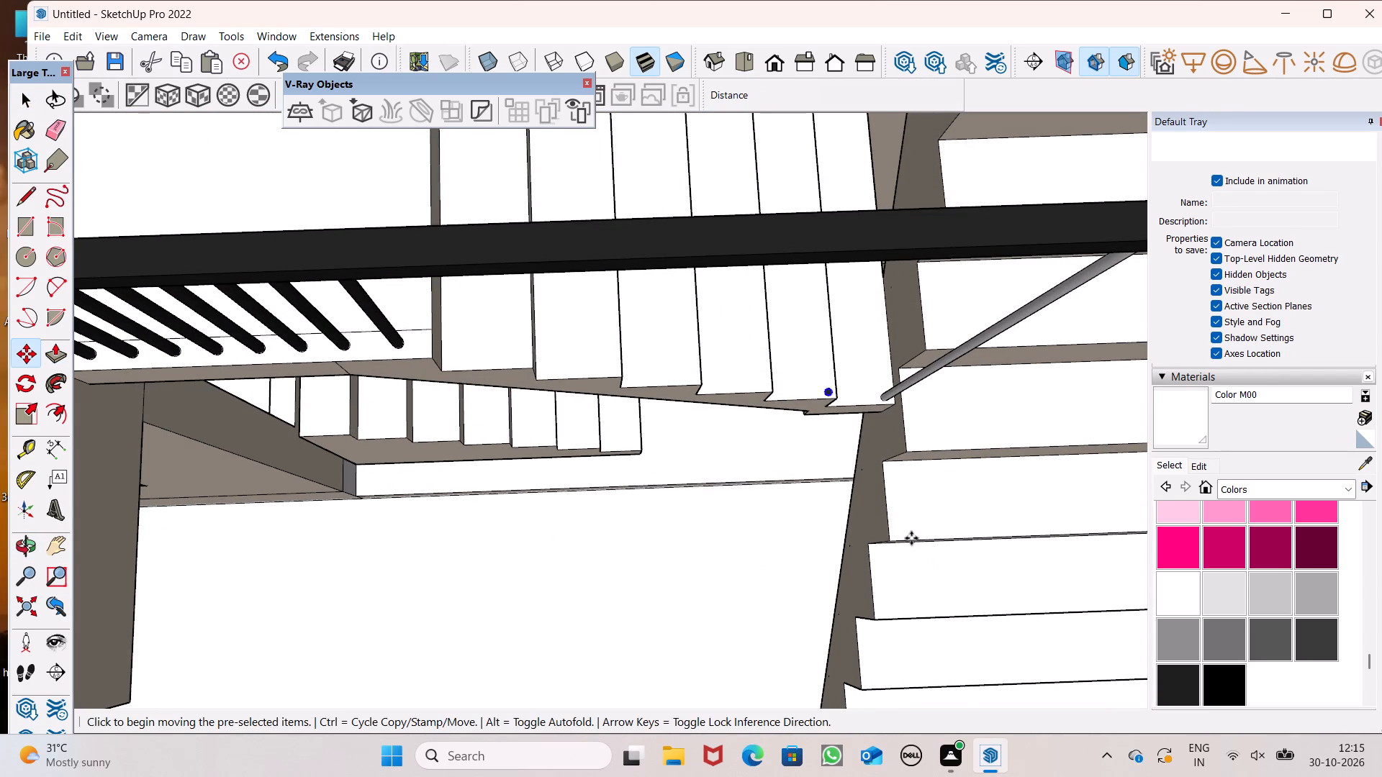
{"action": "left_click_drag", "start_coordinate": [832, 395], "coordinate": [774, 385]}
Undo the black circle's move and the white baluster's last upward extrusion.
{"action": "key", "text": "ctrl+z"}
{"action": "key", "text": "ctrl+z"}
Extrude the top face of the white baluster on the lowest tread about 2' 8 5/8" upward to the handrail.
{"action": "middle_click_drag", "start_coordinate": [977, 394], "coordinate": [733, 209]}
{"action": "scroll", "coordinate": [598, 289], "scroll_direction": "down", "scroll_amount": 5}
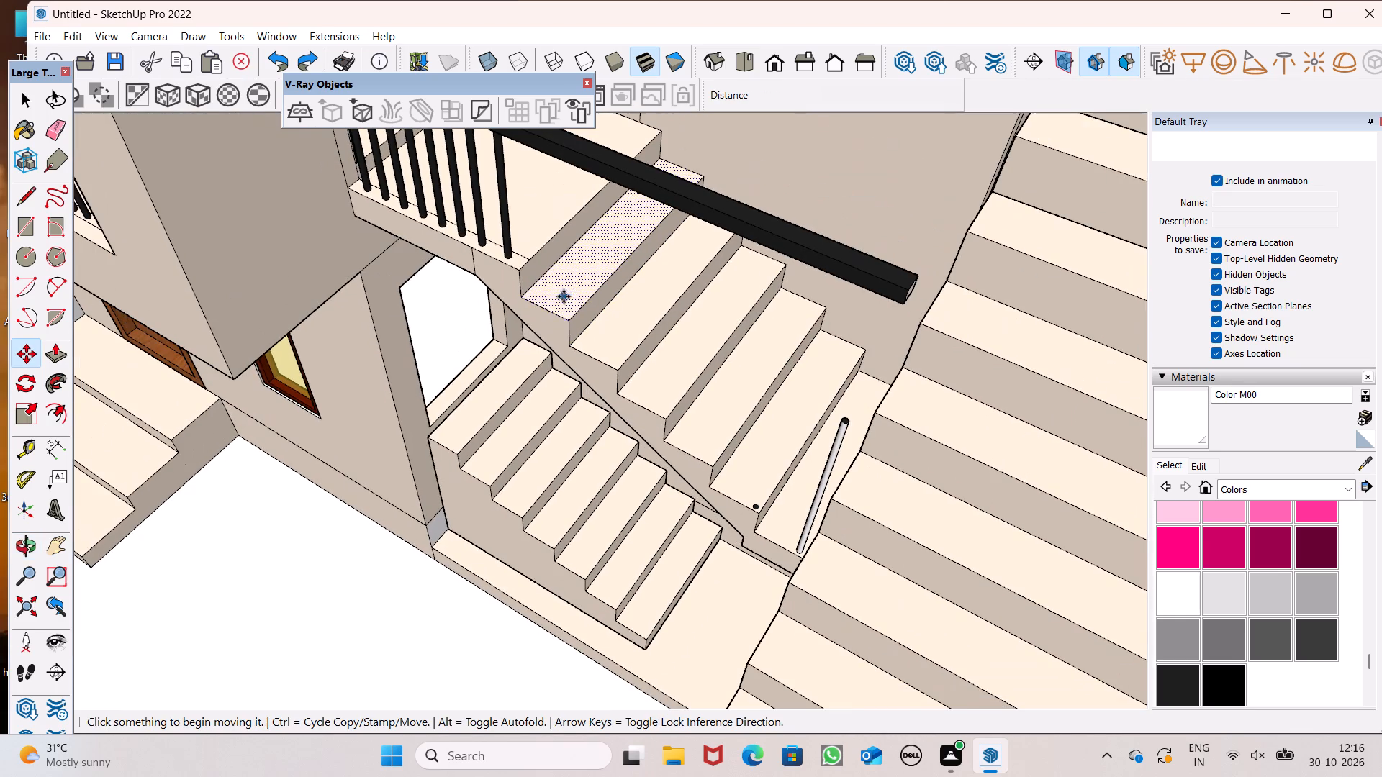
{"action": "left_click", "coordinate": [50, 346]}
{"action": "scroll", "coordinate": [656, 384], "scroll_direction": "down", "scroll_amount": 2}
{"action": "scroll", "coordinate": [802, 388], "scroll_direction": "up", "scroll_amount": 5}
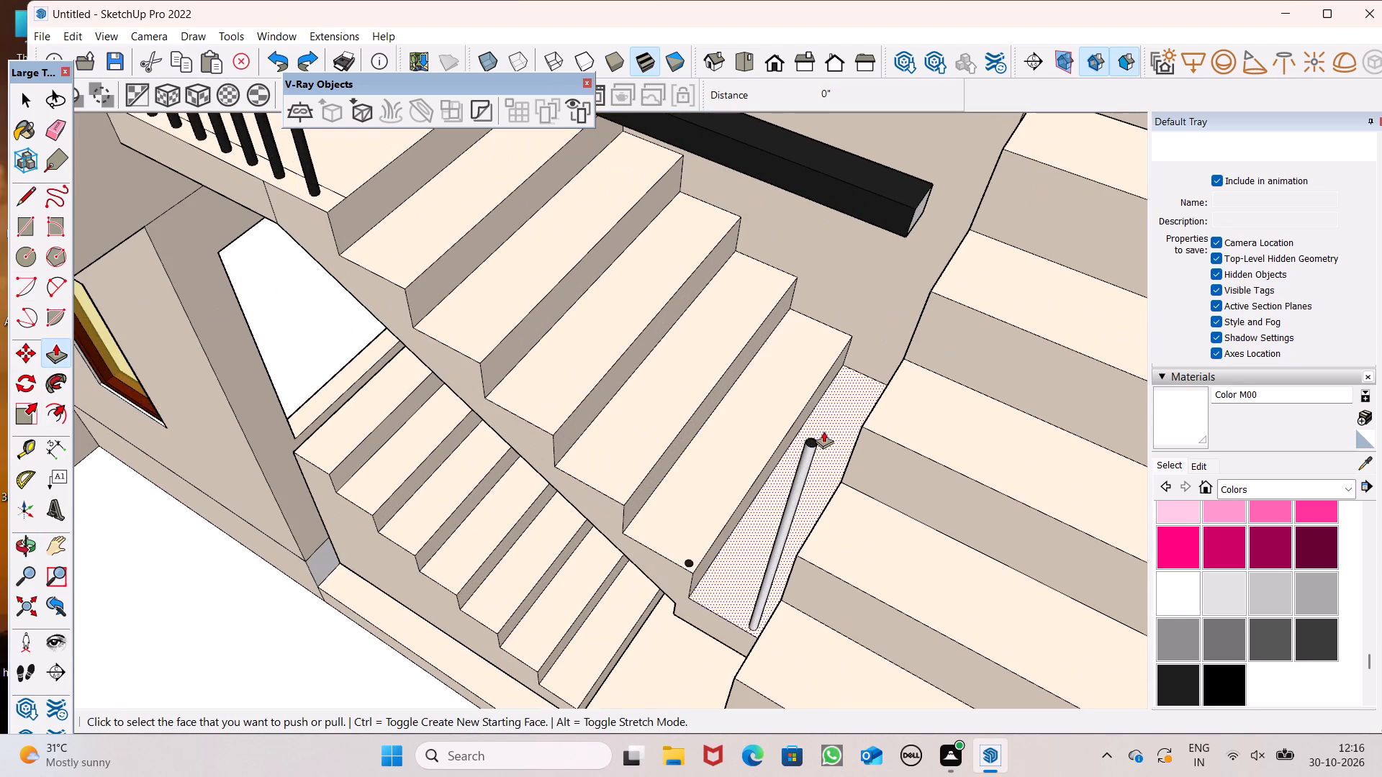
{"action": "scroll", "coordinate": [823, 433], "scroll_direction": "up", "scroll_amount": 4}
{"action": "scroll", "coordinate": [787, 460], "scroll_direction": "down", "scroll_amount": 6}
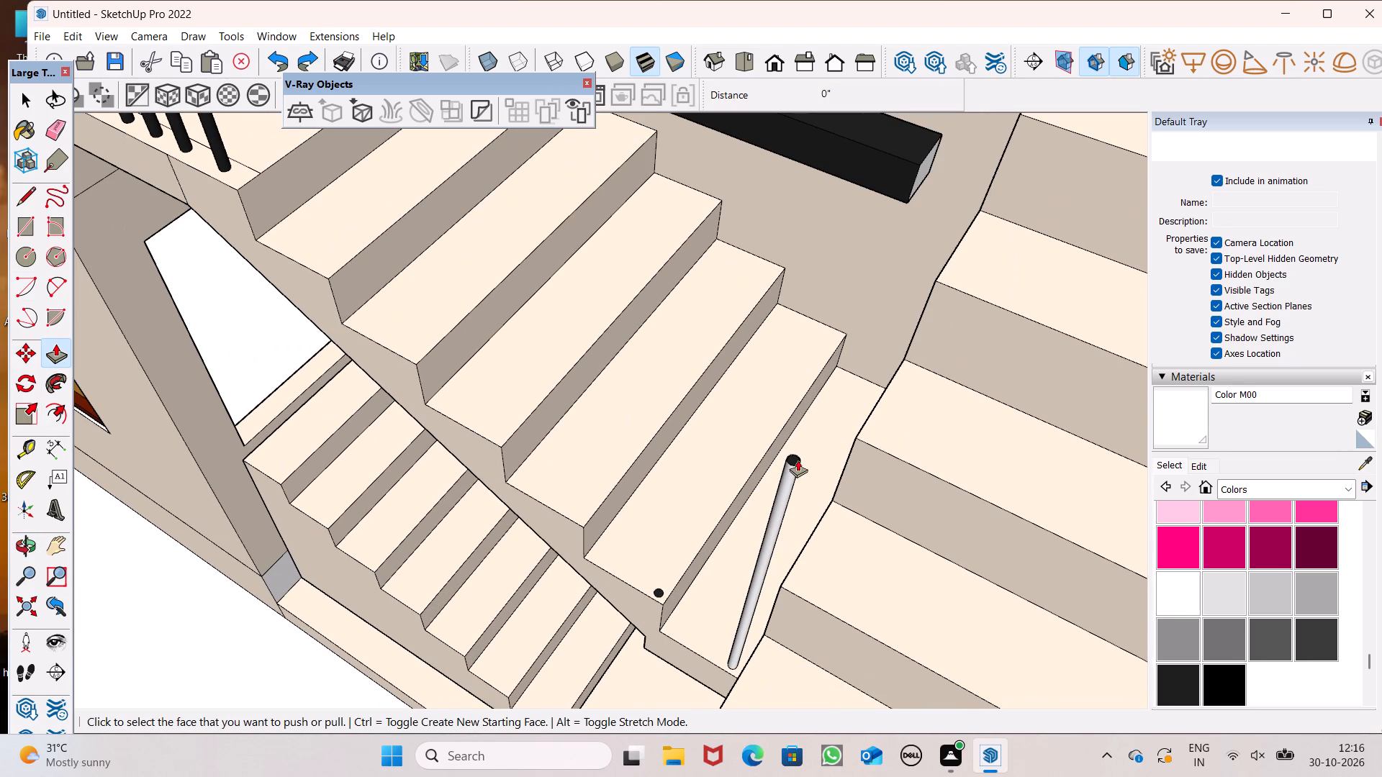
{"action": "left_click_drag", "start_coordinate": [797, 460], "coordinate": [883, 188]}
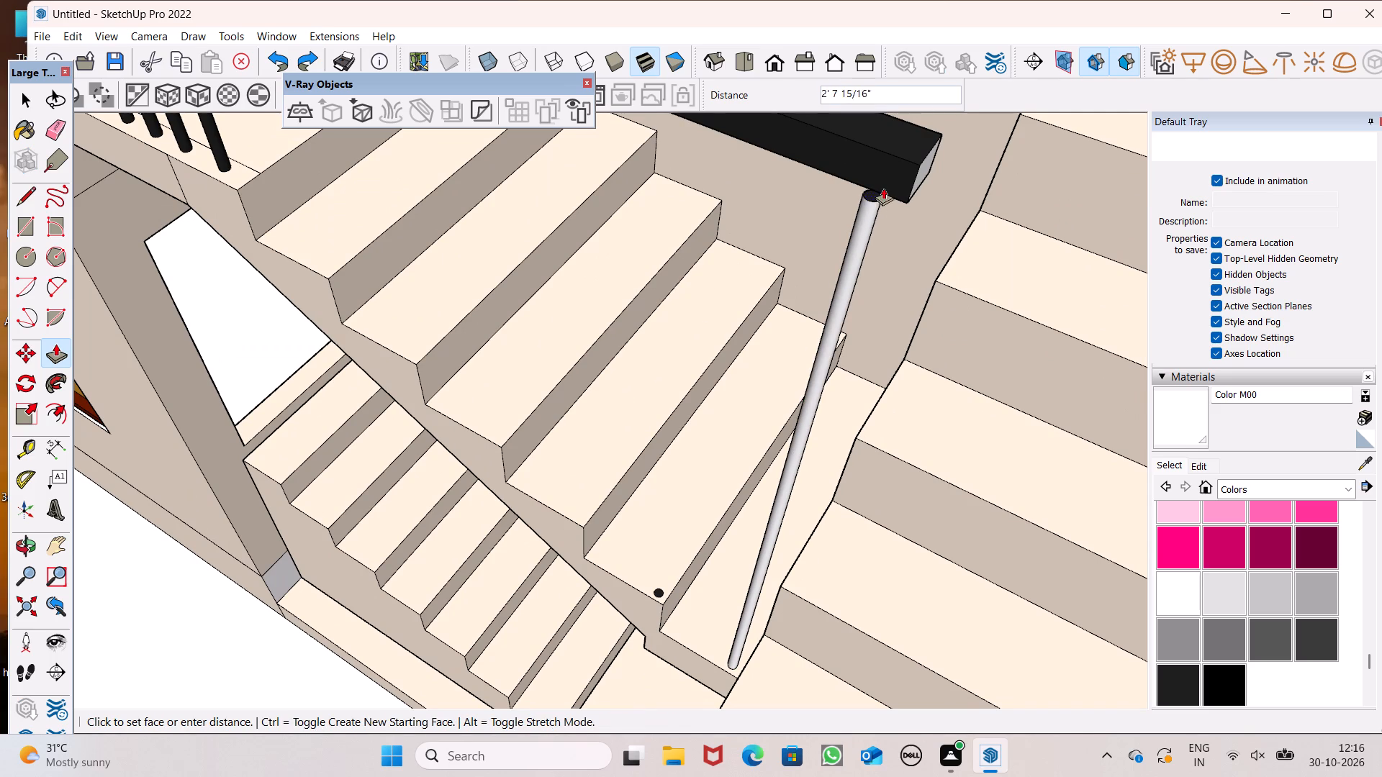
{"action": "left_click_drag", "start_coordinate": [883, 188], "coordinate": [890, 185]}
Erase the small black circle on the second-lowest tread of the narrow flight.
{"action": "scroll", "coordinate": [884, 199], "scroll_direction": "down", "scroll_amount": 7}
{"action": "middle_click_drag", "start_coordinate": [813, 398], "coordinate": [784, 465]}
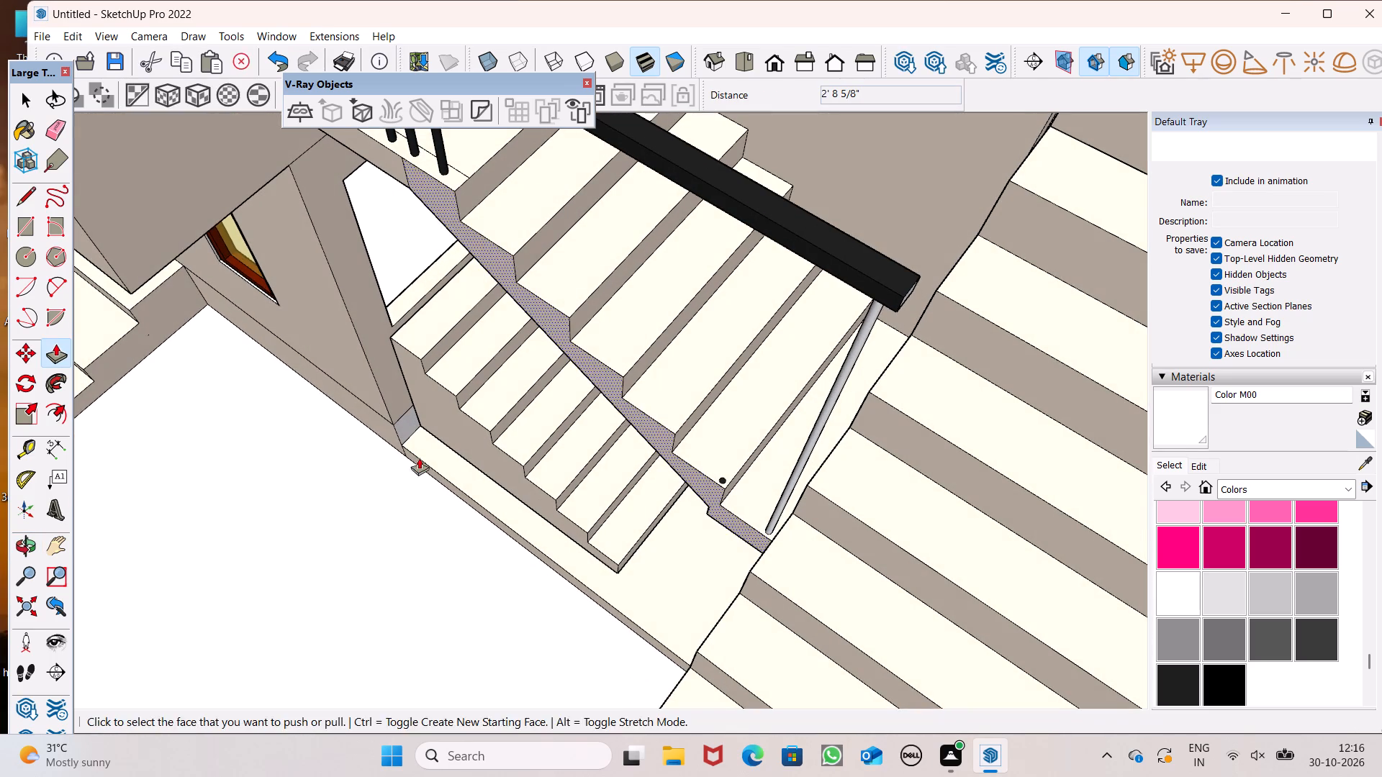
{"action": "left_click", "coordinate": [64, 121]}
{"action": "scroll", "coordinate": [741, 496], "scroll_direction": "up", "scroll_amount": 1}
{"action": "scroll", "coordinate": [789, 515], "scroll_direction": "down", "scroll_amount": 1}
{"action": "scroll", "coordinate": [794, 518], "scroll_direction": "up", "scroll_amount": 1}
{"action": "scroll", "coordinate": [794, 518], "scroll_direction": "down", "scroll_amount": 1}
{"action": "scroll", "coordinate": [794, 518], "scroll_direction": "up", "scroll_amount": 2}
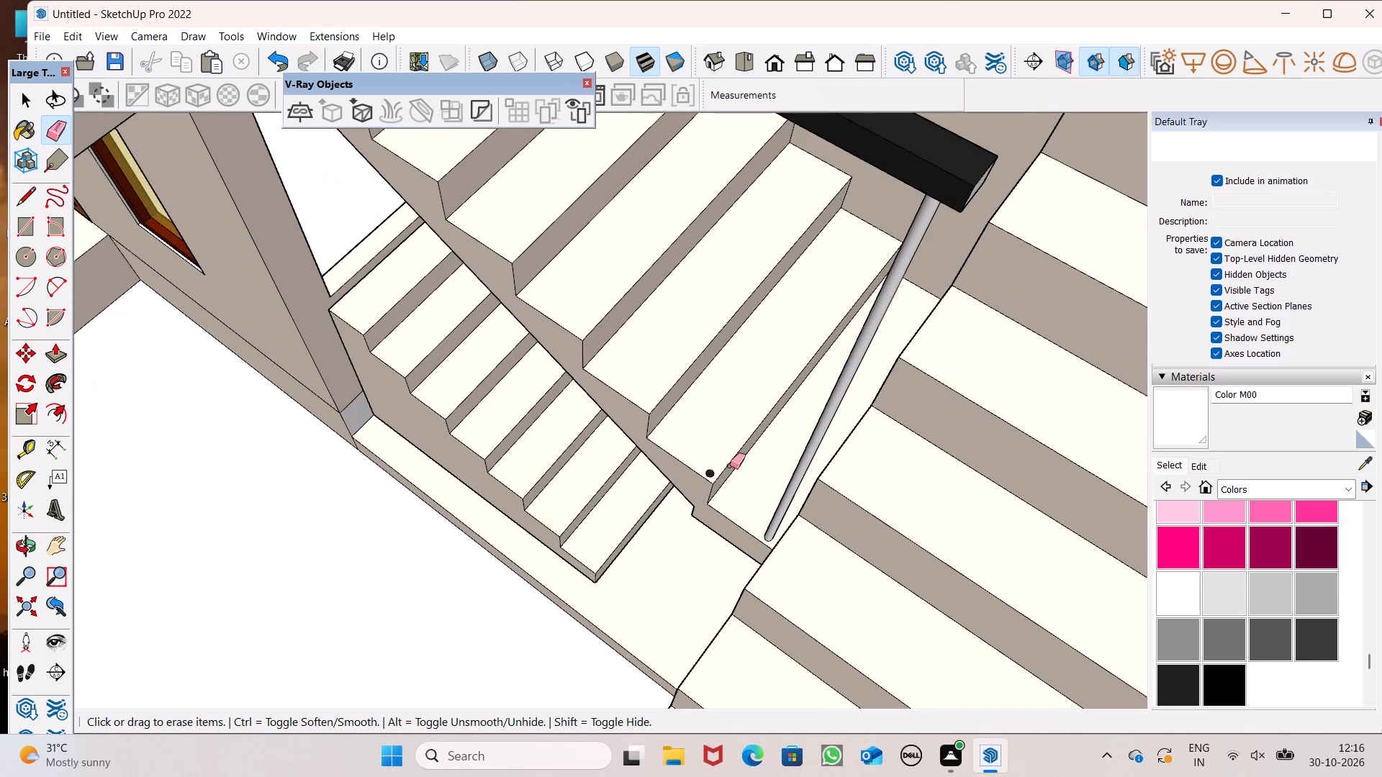
{"action": "left_click_drag", "start_coordinate": [713, 466], "coordinate": [708, 473]}
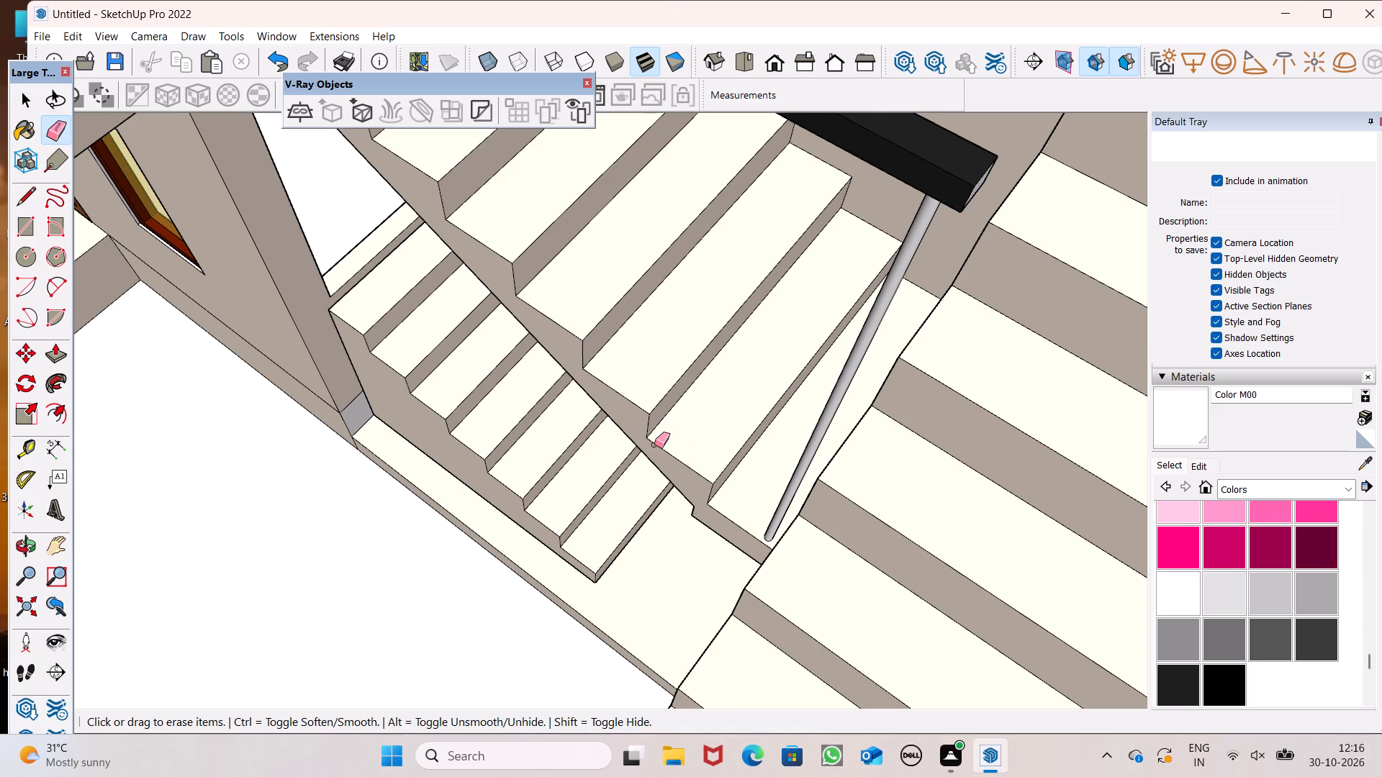
Examine the extended handrail and its end baluster along the narrow flight from the front and above.
{"action": "scroll", "coordinate": [601, 442], "scroll_direction": "down", "scroll_amount": 4}
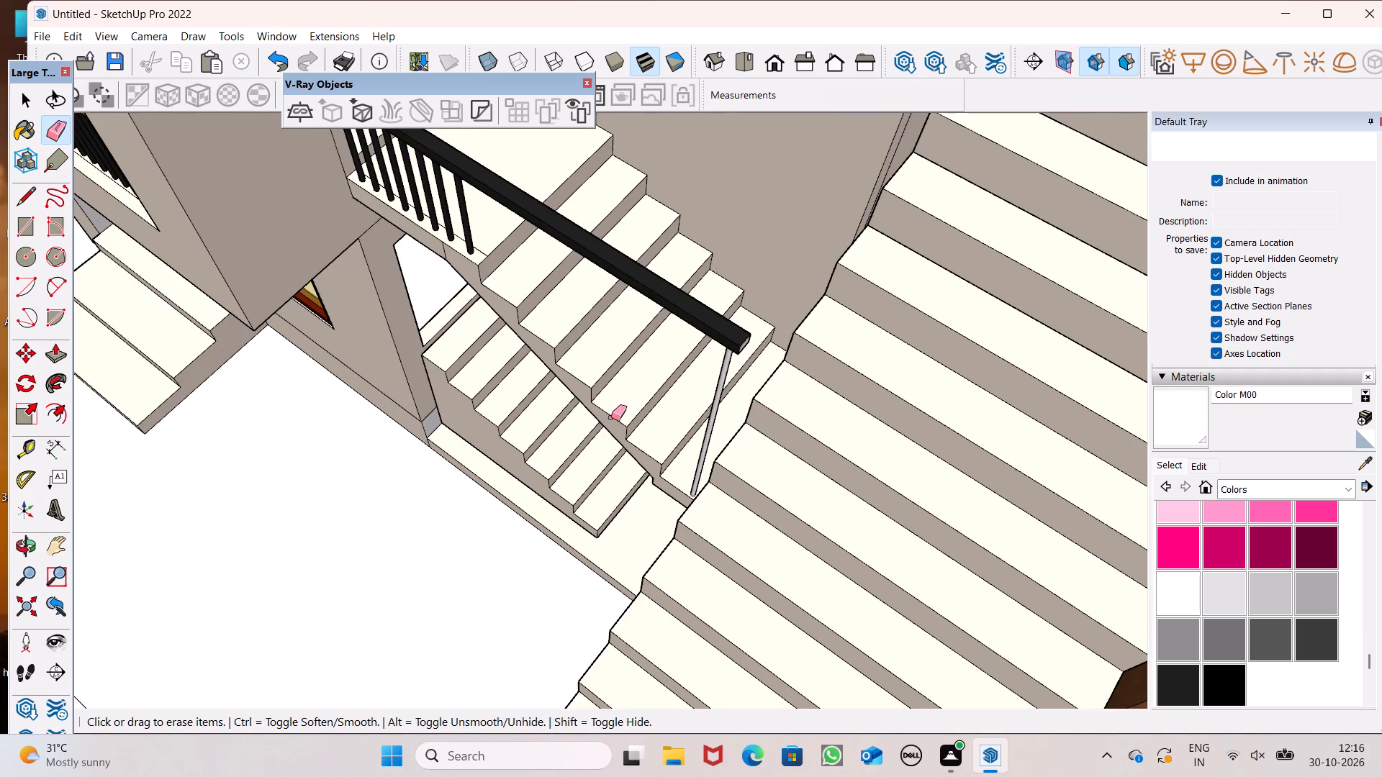
{"action": "middle_click_drag", "start_coordinate": [615, 416], "coordinate": [817, 327]}
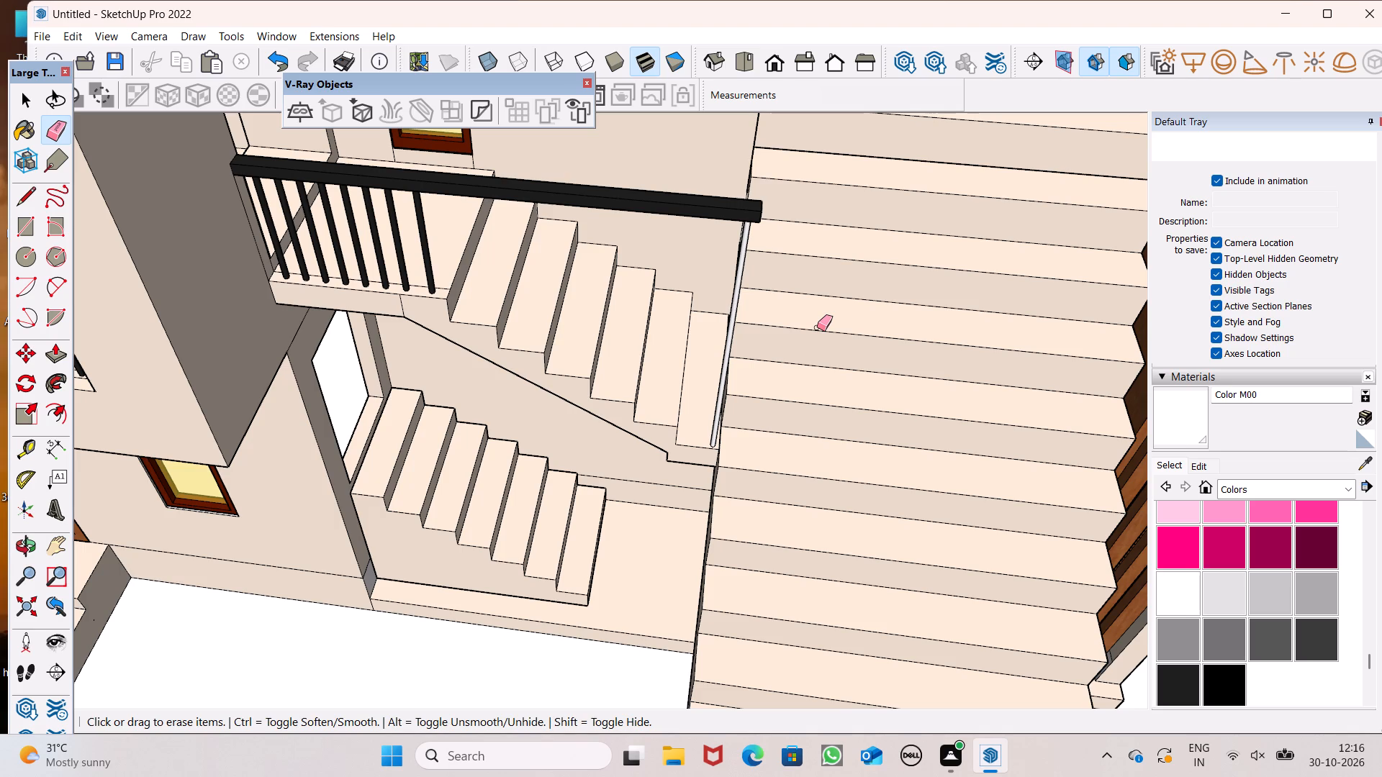
{"action": "scroll", "coordinate": [659, 373], "scroll_direction": "down", "scroll_amount": 1}
{"action": "middle_click_drag", "start_coordinate": [690, 399], "coordinate": [766, 265]}
{"action": "scroll", "coordinate": [685, 394], "scroll_direction": "up", "scroll_amount": 1}
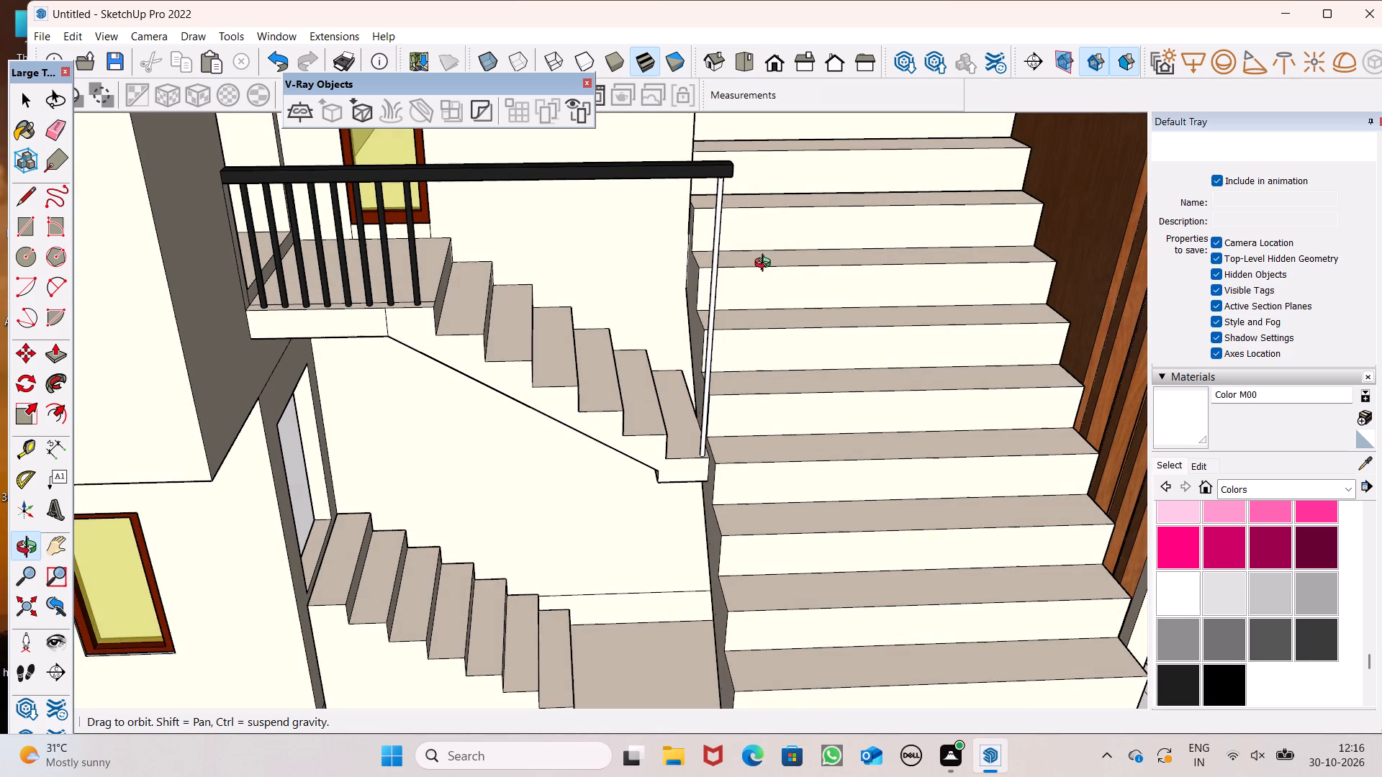
{"action": "middle_click_drag", "start_coordinate": [766, 265], "coordinate": [767, 271]}
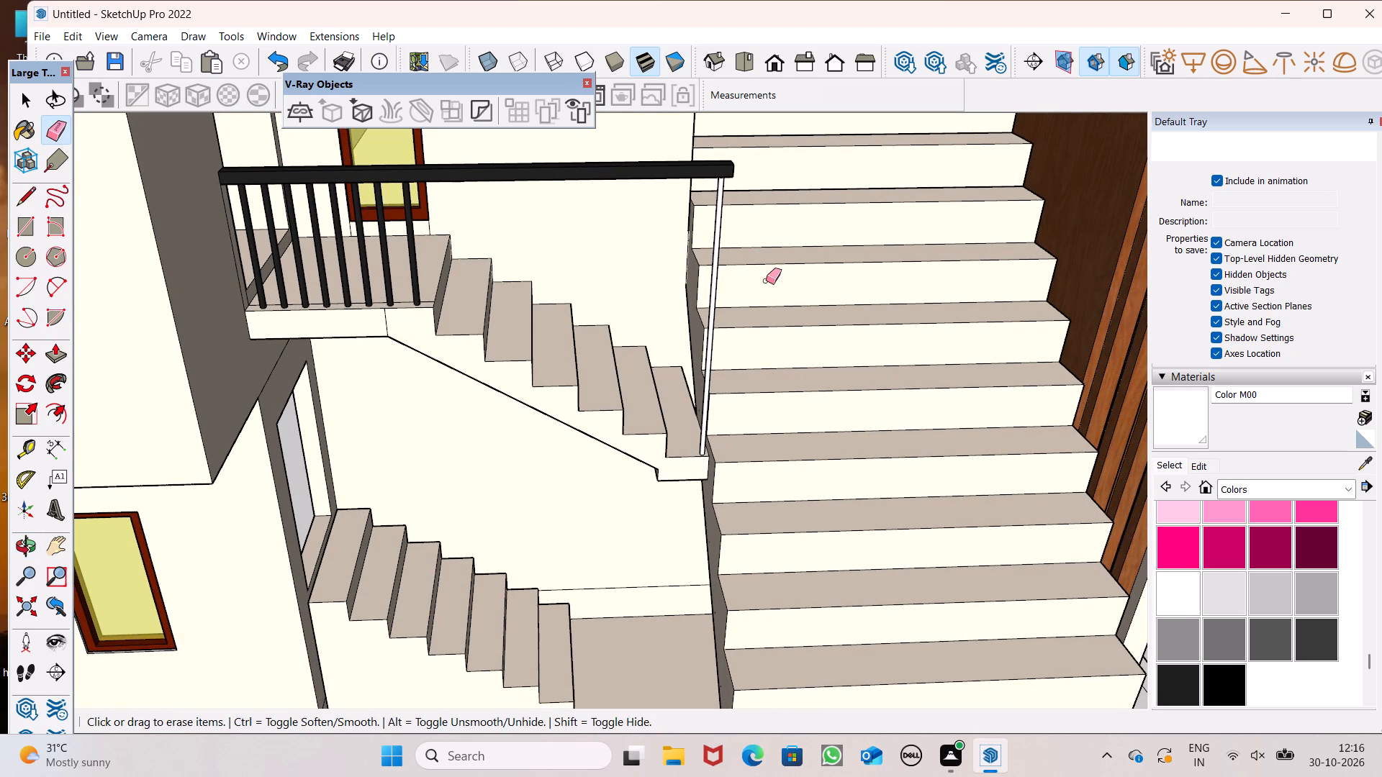
{"action": "scroll", "coordinate": [613, 344], "scroll_direction": "down", "scroll_amount": 4}
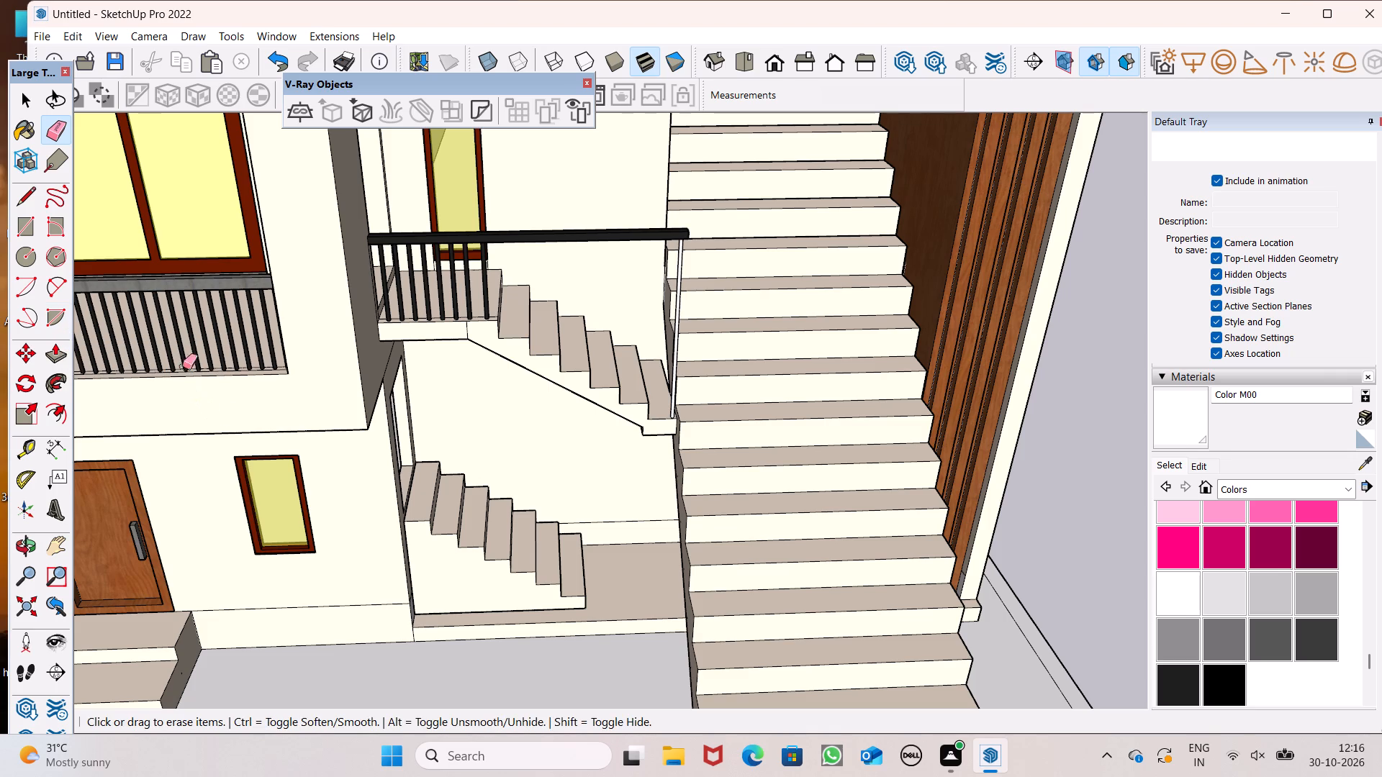
Draw a circle of about 1 1/4" radius near the outer end of the first tread below the landing.
{"action": "left_click", "coordinate": [35, 273]}
{"action": "scroll", "coordinate": [657, 266], "scroll_direction": "down", "scroll_amount": 9}
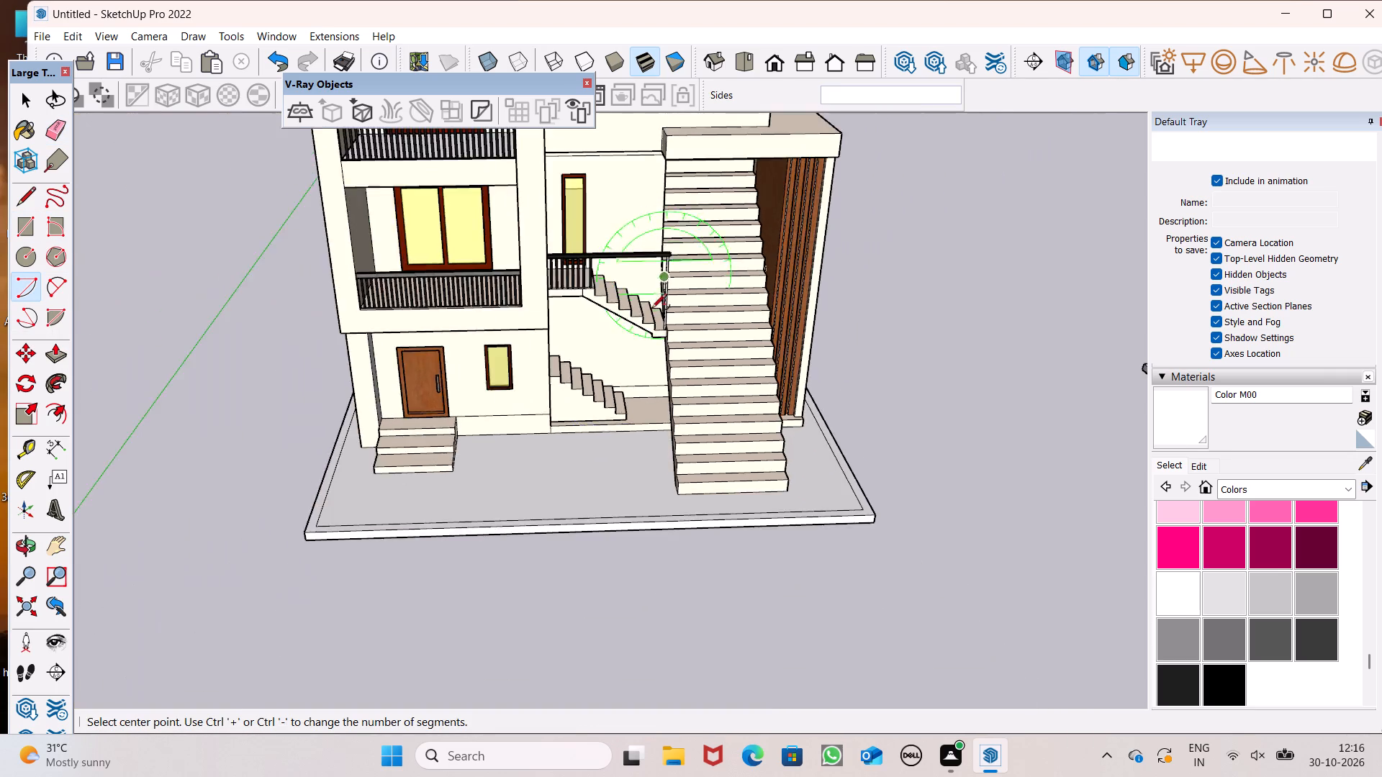
{"action": "middle_click_drag", "start_coordinate": [620, 415], "coordinate": [683, 679]}
{"action": "scroll", "coordinate": [373, 253], "scroll_direction": "up", "scroll_amount": 6}
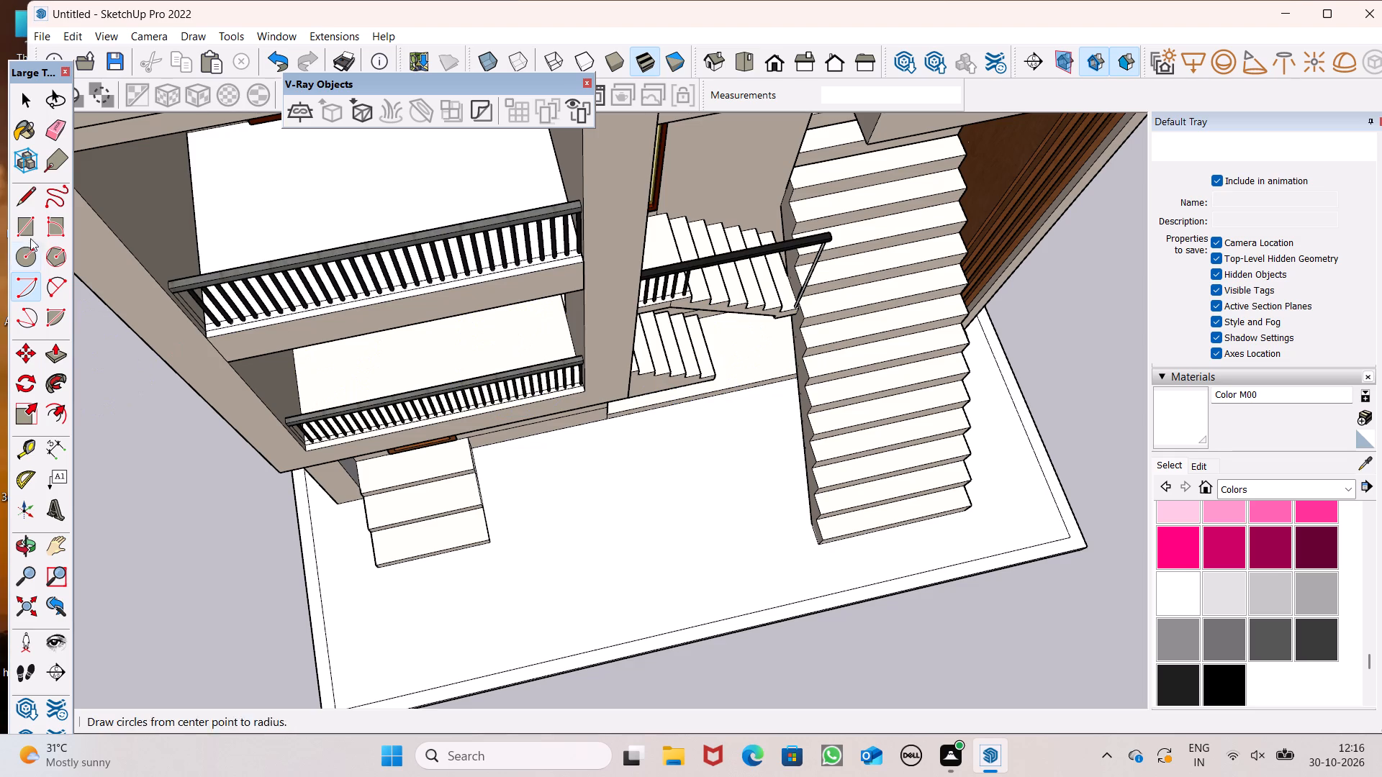
{"action": "left_click", "coordinate": [32, 254]}
{"action": "middle_click_drag", "start_coordinate": [576, 447], "coordinate": [390, 348]}
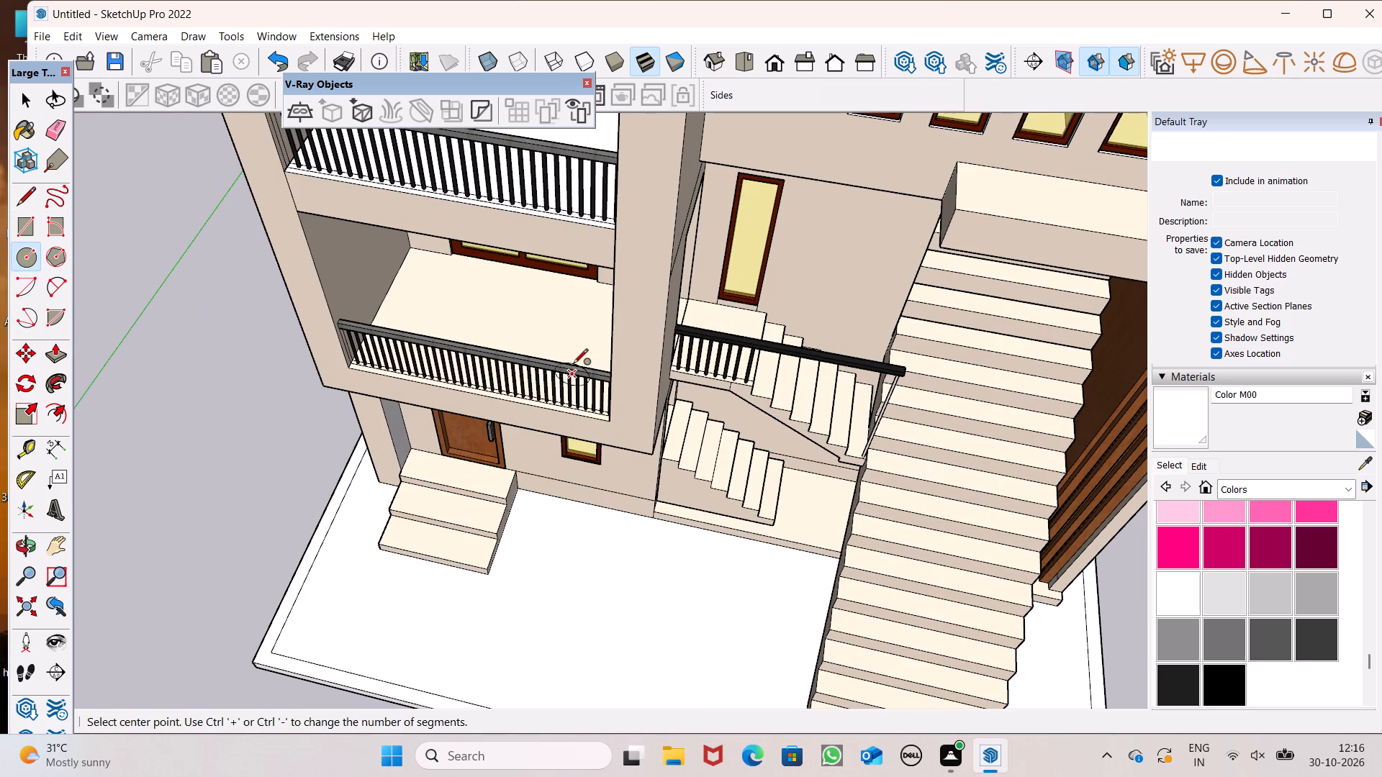
{"action": "scroll", "coordinate": [652, 294], "scroll_direction": "up", "scroll_amount": 9}
{"action": "scroll", "coordinate": [808, 432], "scroll_direction": "up", "scroll_amount": 9}
{"action": "scroll", "coordinate": [687, 448], "scroll_direction": "down", "scroll_amount": 5}
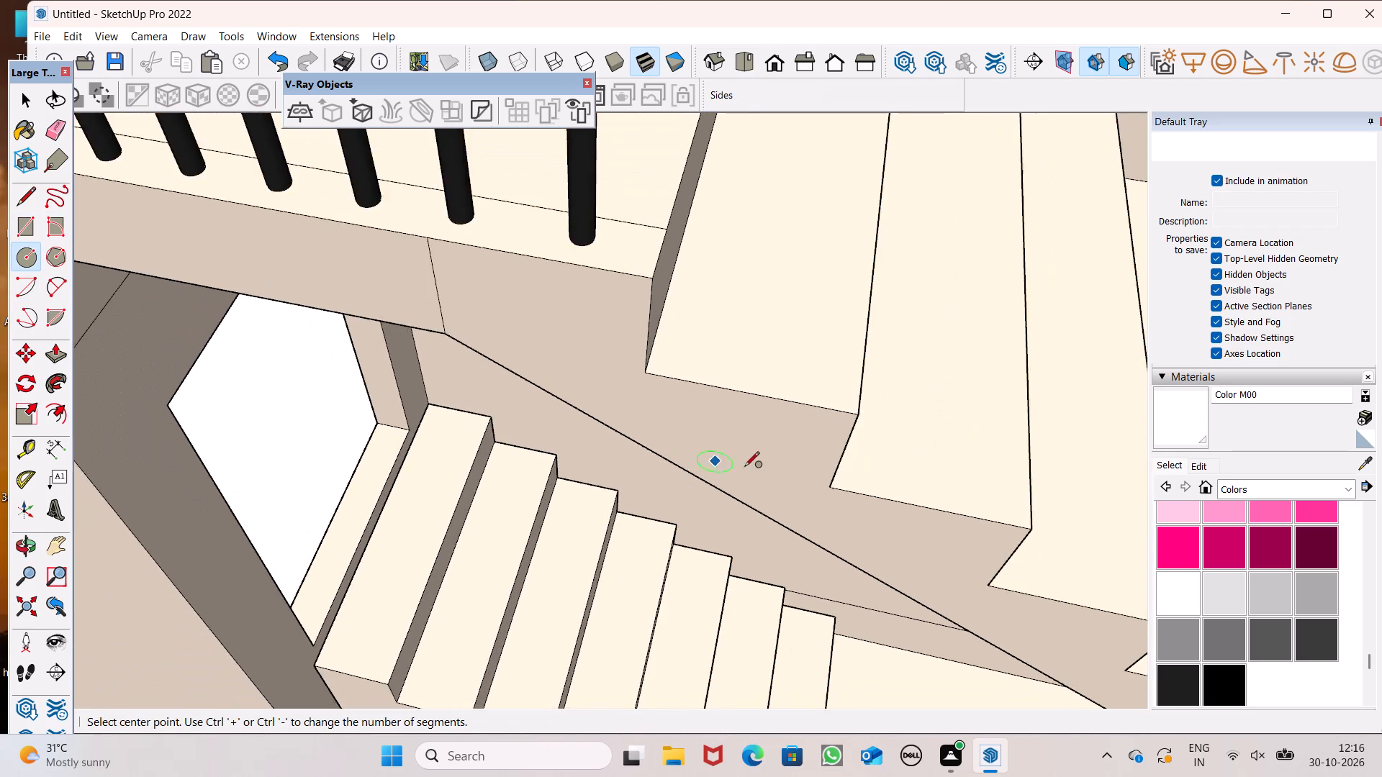
{"action": "middle_click_drag", "start_coordinate": [751, 468], "coordinate": [759, 537]}
{"action": "scroll", "coordinate": [759, 537], "scroll_direction": "up", "scroll_amount": 1}
{"action": "scroll", "coordinate": [703, 505], "scroll_direction": "down", "scroll_amount": 4}
{"action": "scroll", "coordinate": [780, 414], "scroll_direction": "up", "scroll_amount": 3}
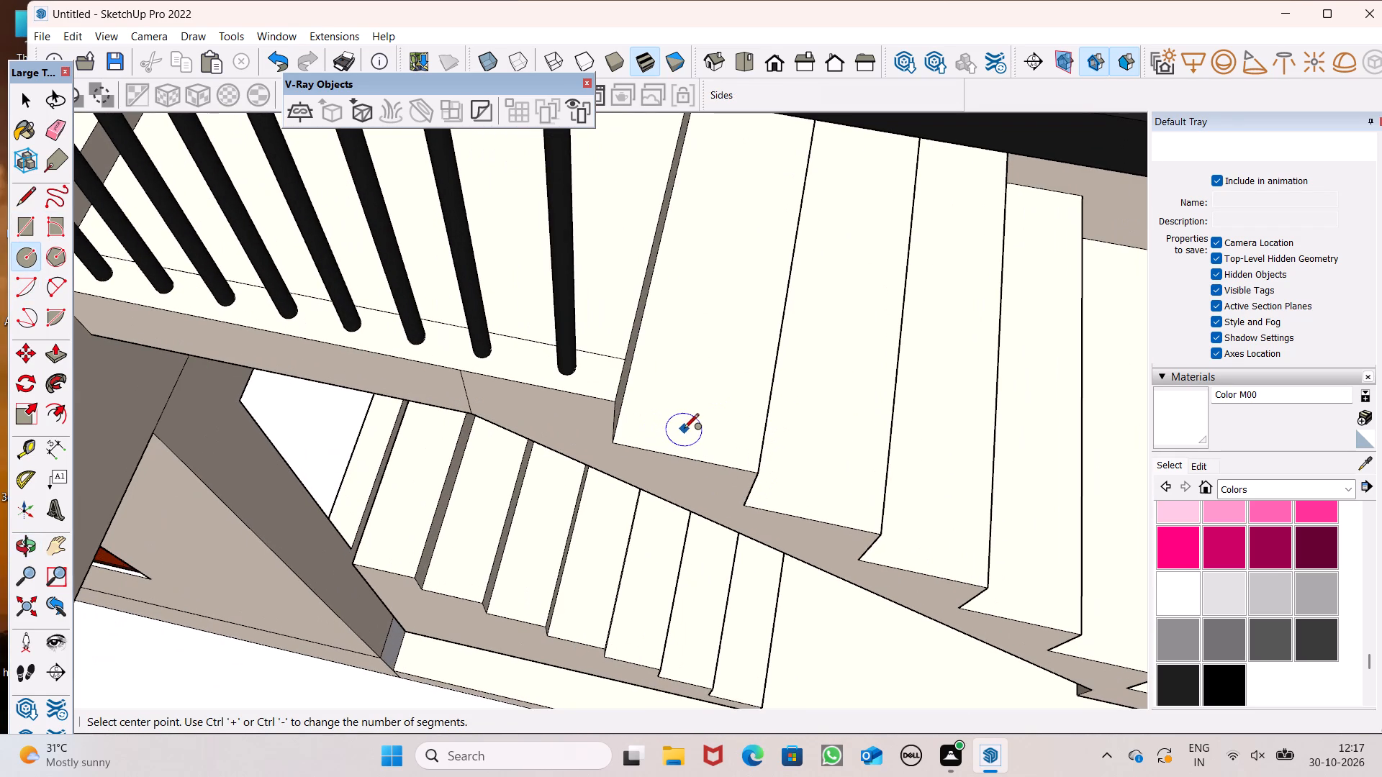
{"action": "left_click", "coordinate": [720, 432]}
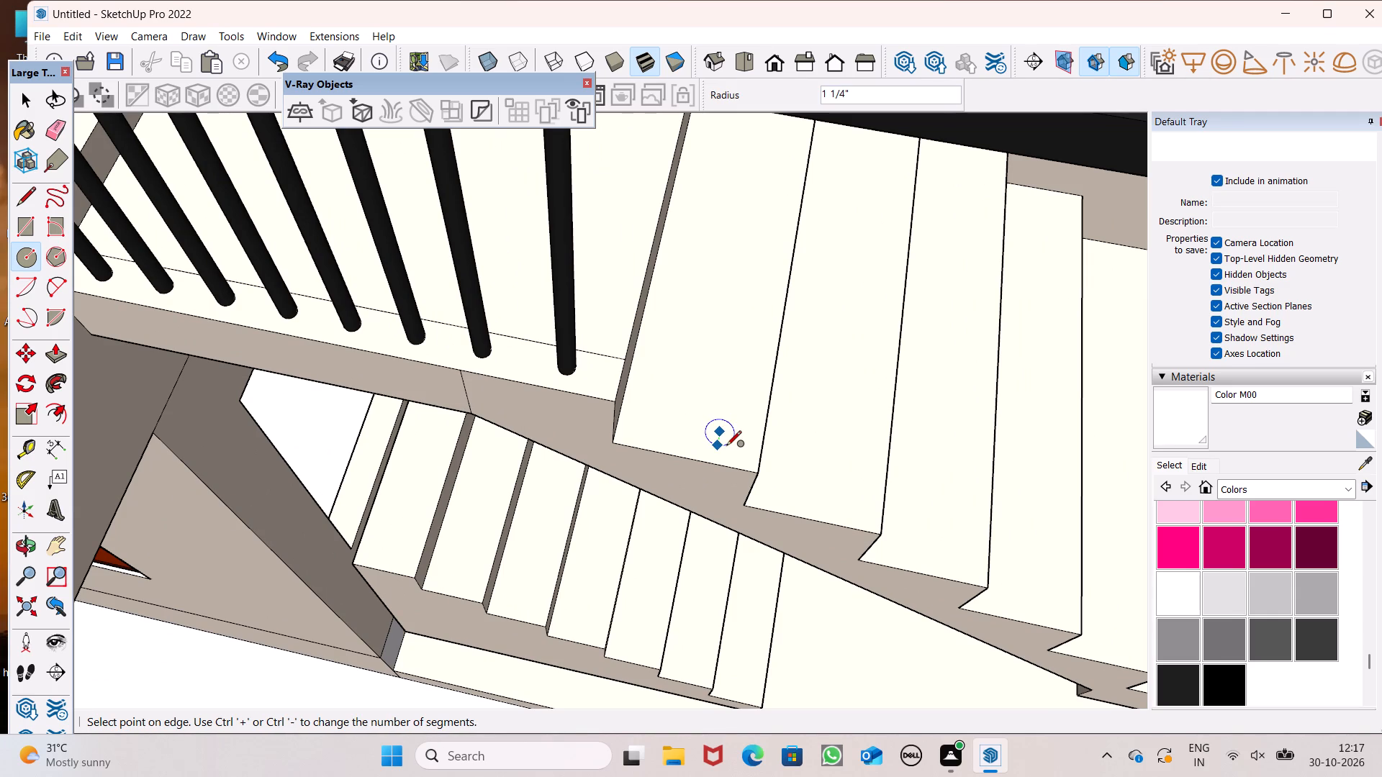
{"action": "left_click", "coordinate": [726, 447]}
Paint the new circle on the first tread below the landing with the black Color M08.
{"action": "scroll", "coordinate": [420, 449], "scroll_direction": "down", "scroll_amount": 7}
{"action": "key", "text": "space"}
{"action": "scroll", "coordinate": [574, 460], "scroll_direction": "up", "scroll_amount": 3}
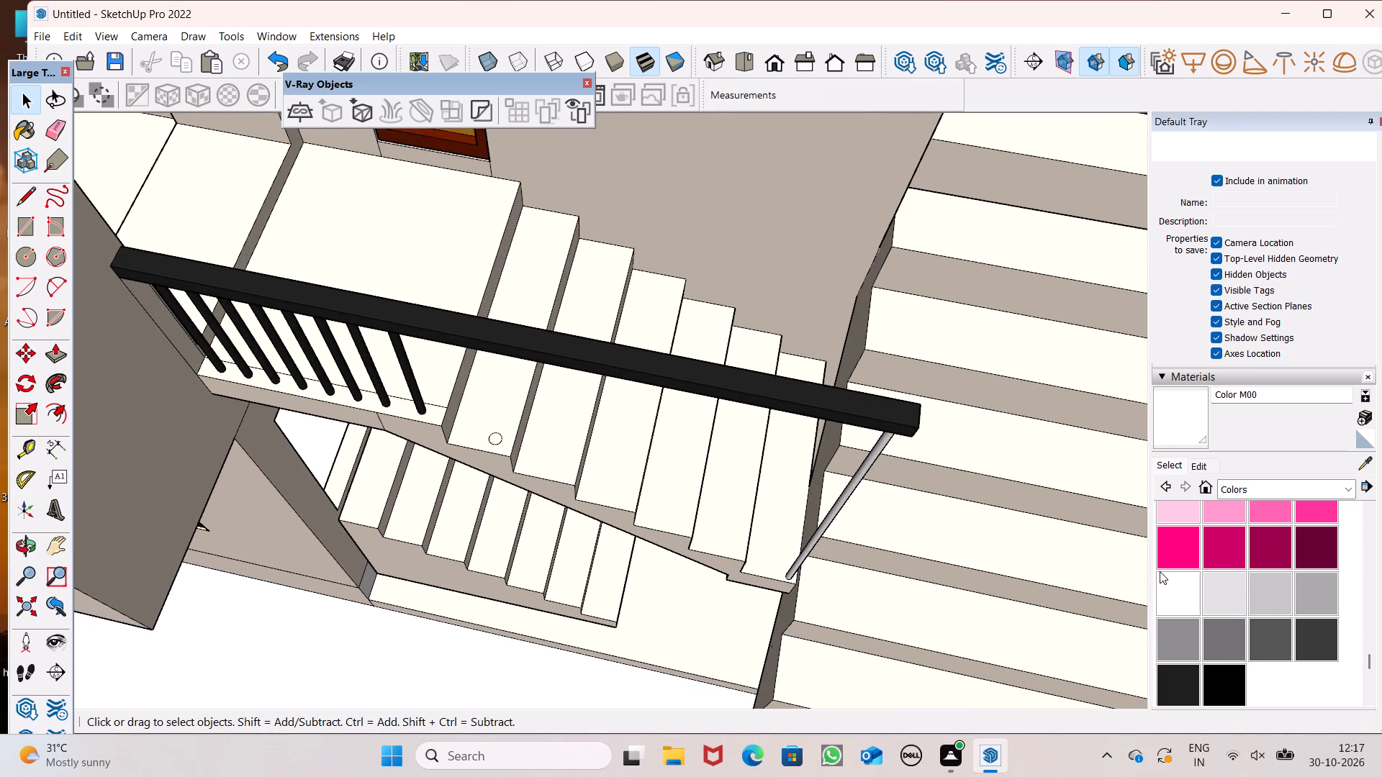
{"action": "left_click", "coordinate": [1175, 683]}
{"action": "scroll", "coordinate": [334, 387], "scroll_direction": "up", "scroll_amount": 7}
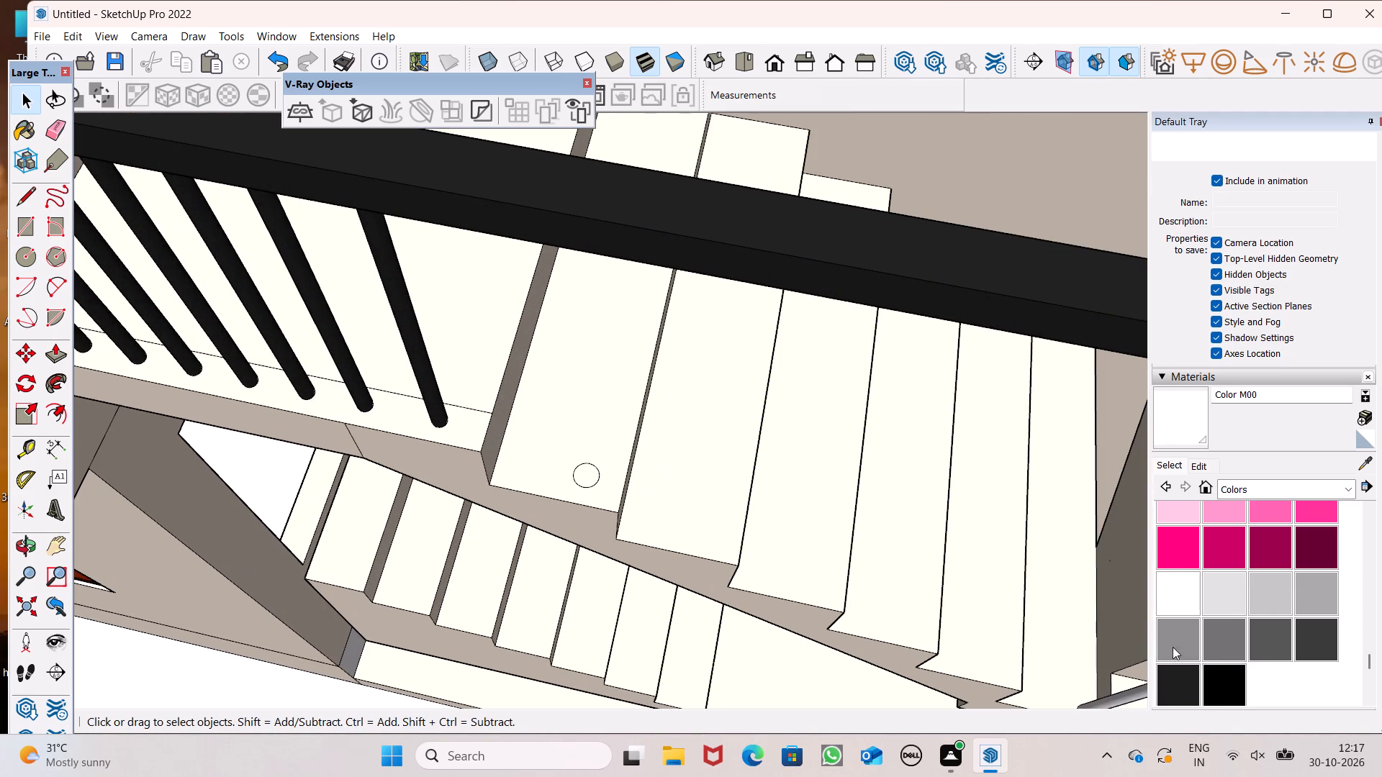
{"action": "left_click", "coordinate": [1172, 691]}
{"action": "scroll", "coordinate": [600, 487], "scroll_direction": "up", "scroll_amount": 4}
{"action": "left_click", "coordinate": [581, 476]}
{"action": "key", "text": "space"}
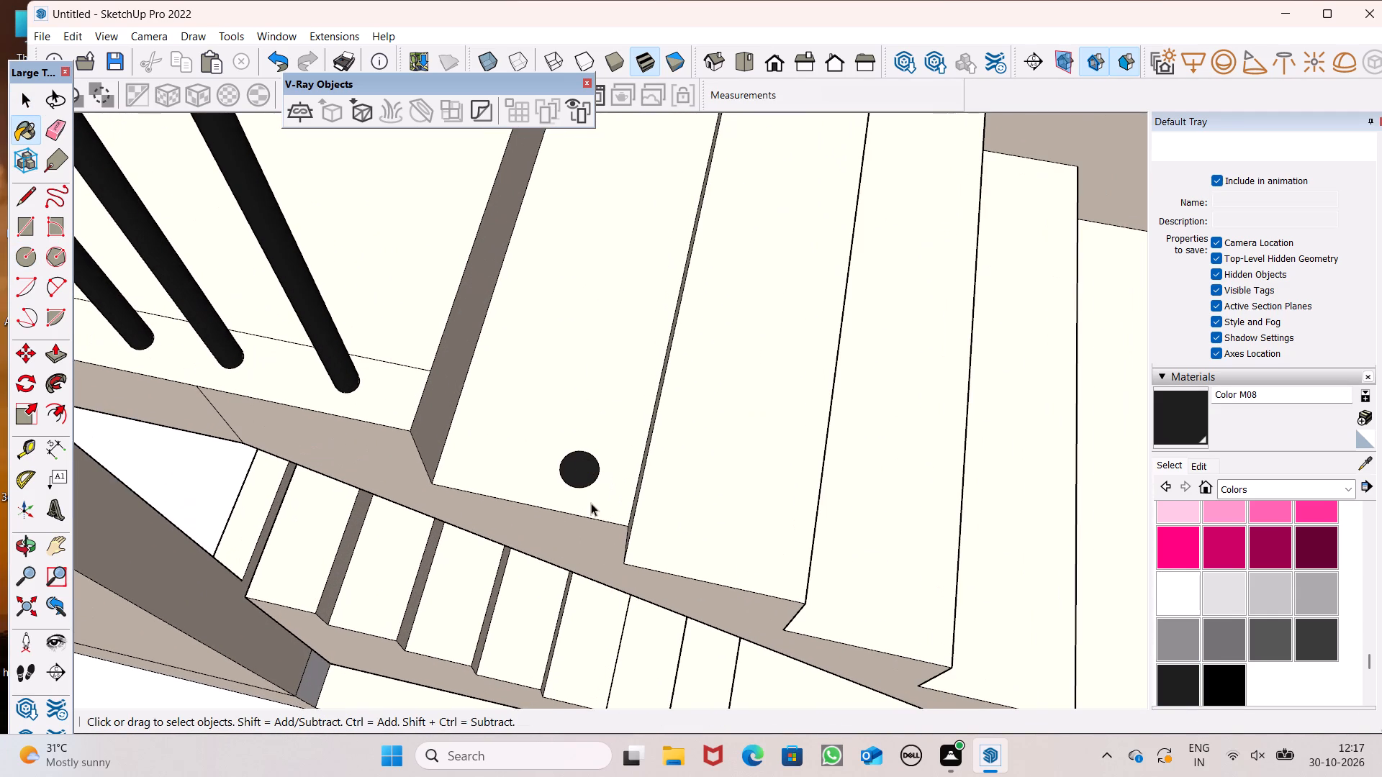
Copy the black circle from the first tread onto the second and third treads, spaced about 1' 4" and 1' 3" apart.
{"action": "double_click", "coordinate": [585, 479]}
{"action": "key", "text": "m"}
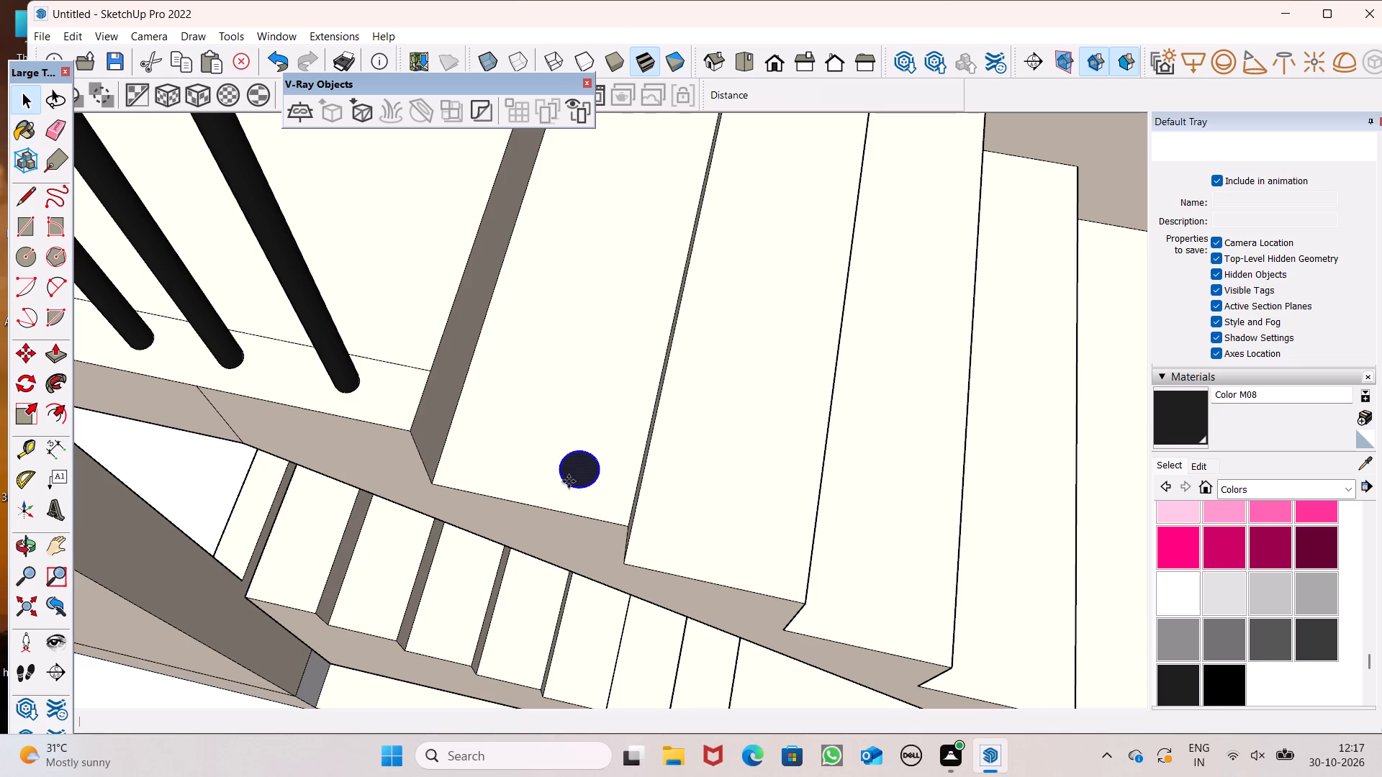
{"action": "key", "text": "Return"}
{"action": "left_click_drag", "start_coordinate": [600, 481], "coordinate": [685, 500]}
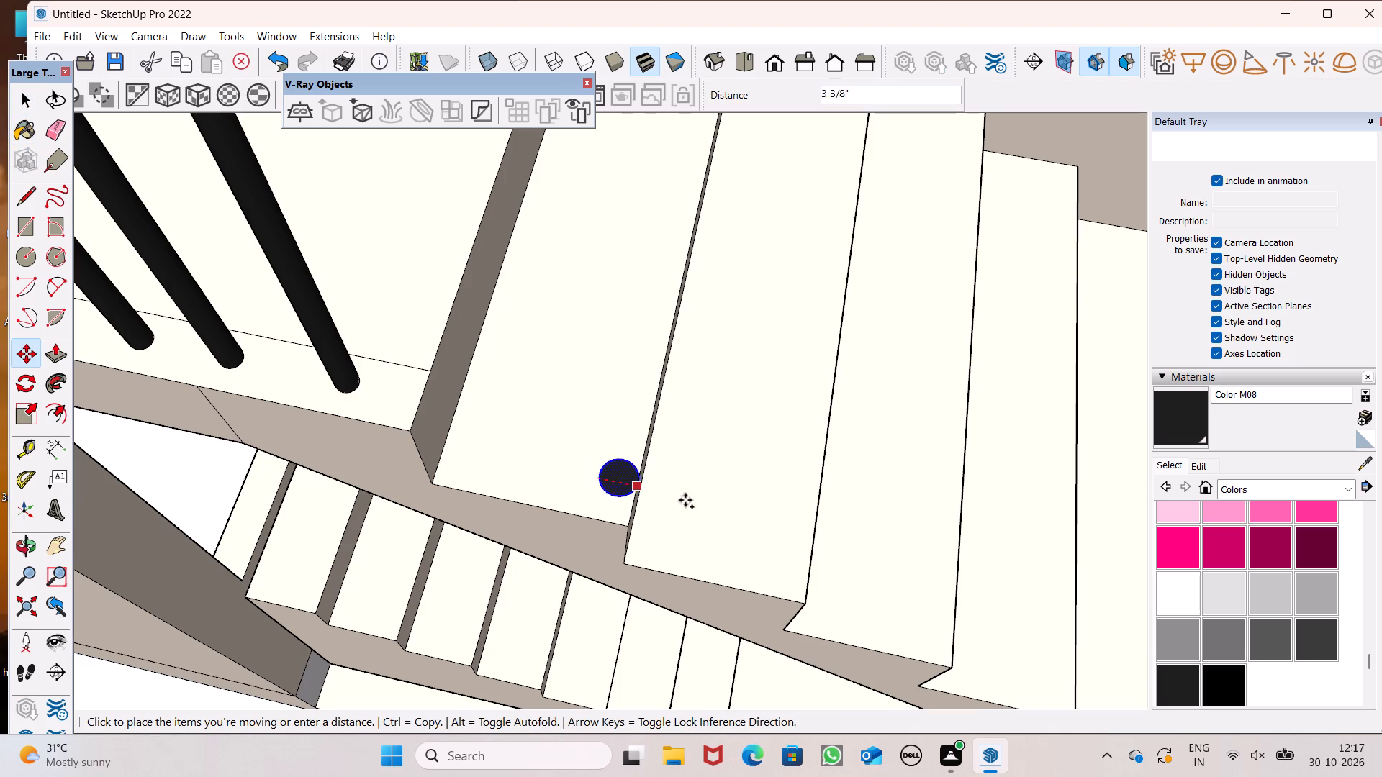
{"action": "left_click_drag", "start_coordinate": [685, 500], "coordinate": [794, 563]}
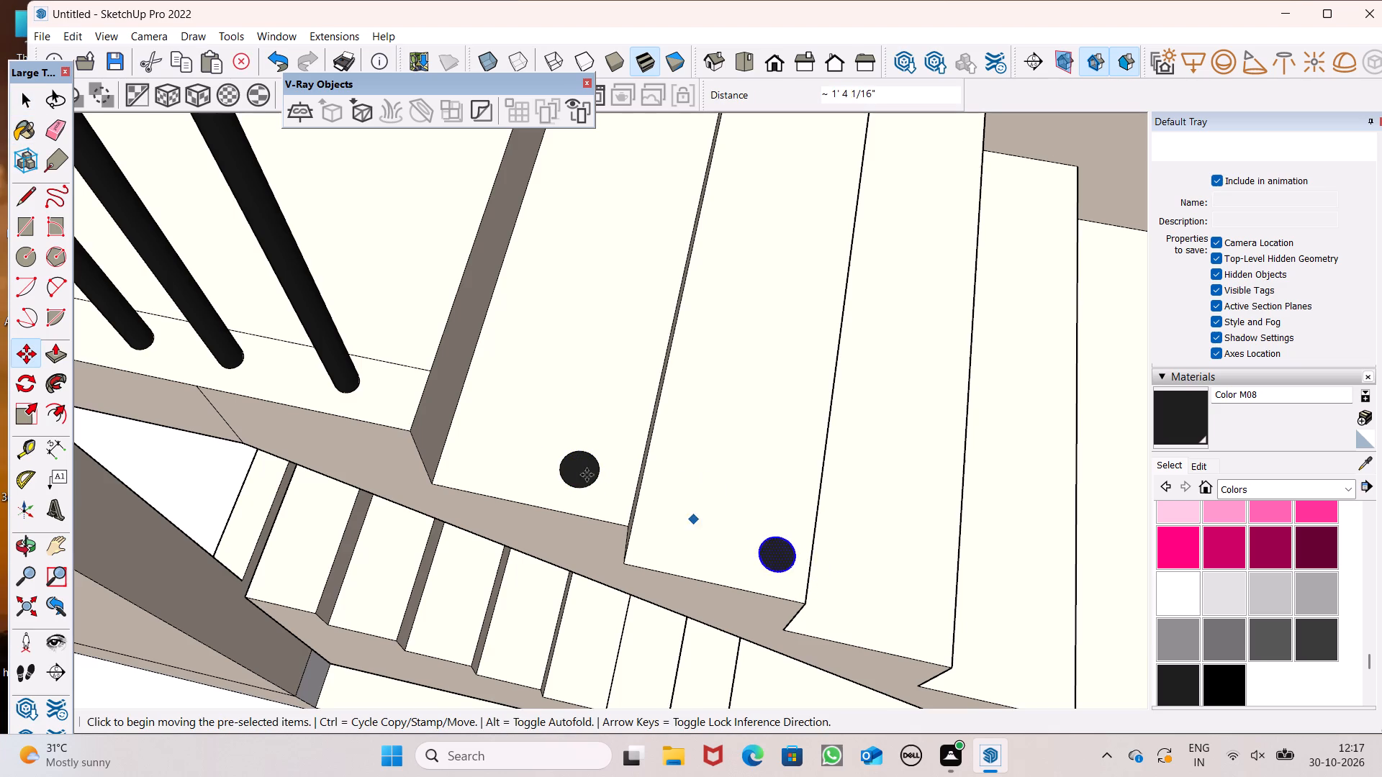
{"action": "scroll", "coordinate": [533, 451], "scroll_direction": "down", "scroll_amount": 8}
{"action": "scroll", "coordinate": [779, 524], "scroll_direction": "up", "scroll_amount": 6}
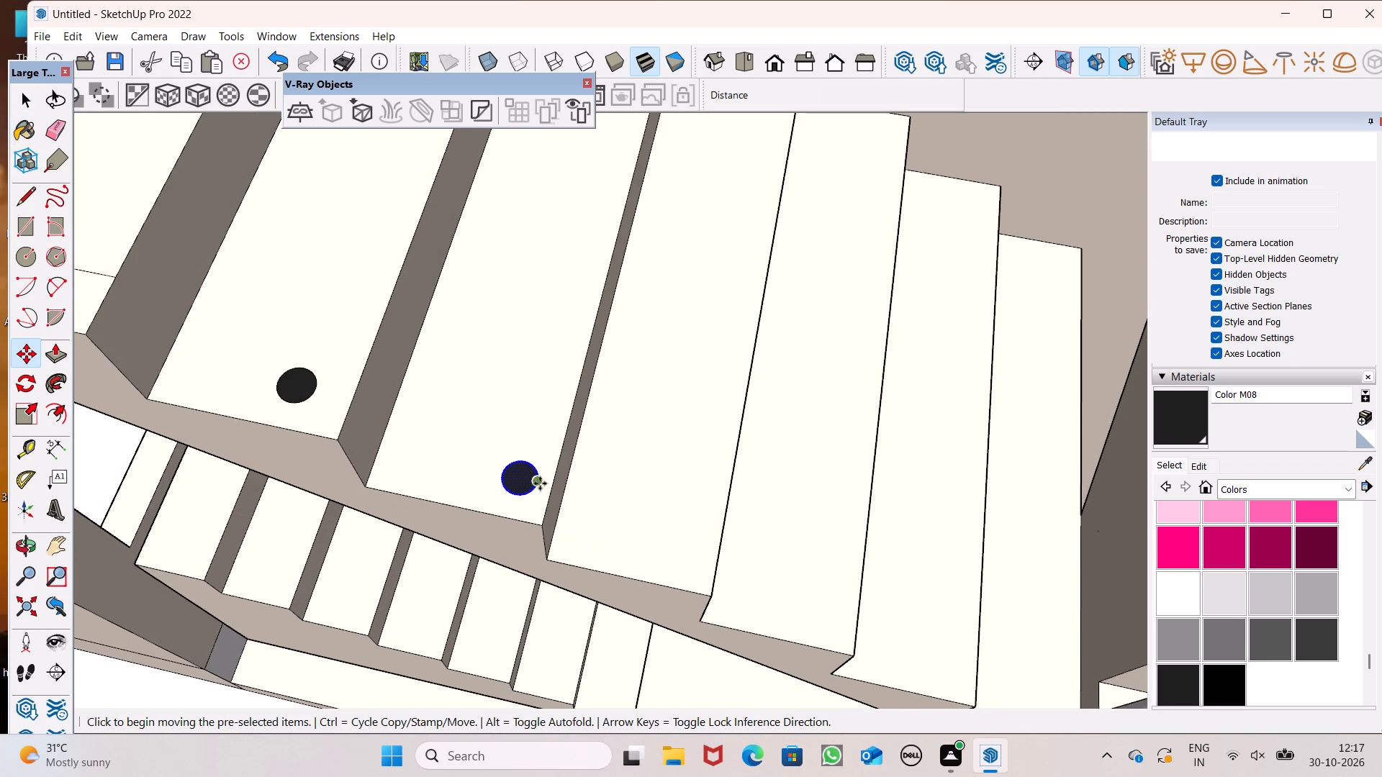
{"action": "left_click_drag", "start_coordinate": [536, 481], "coordinate": [710, 547]}
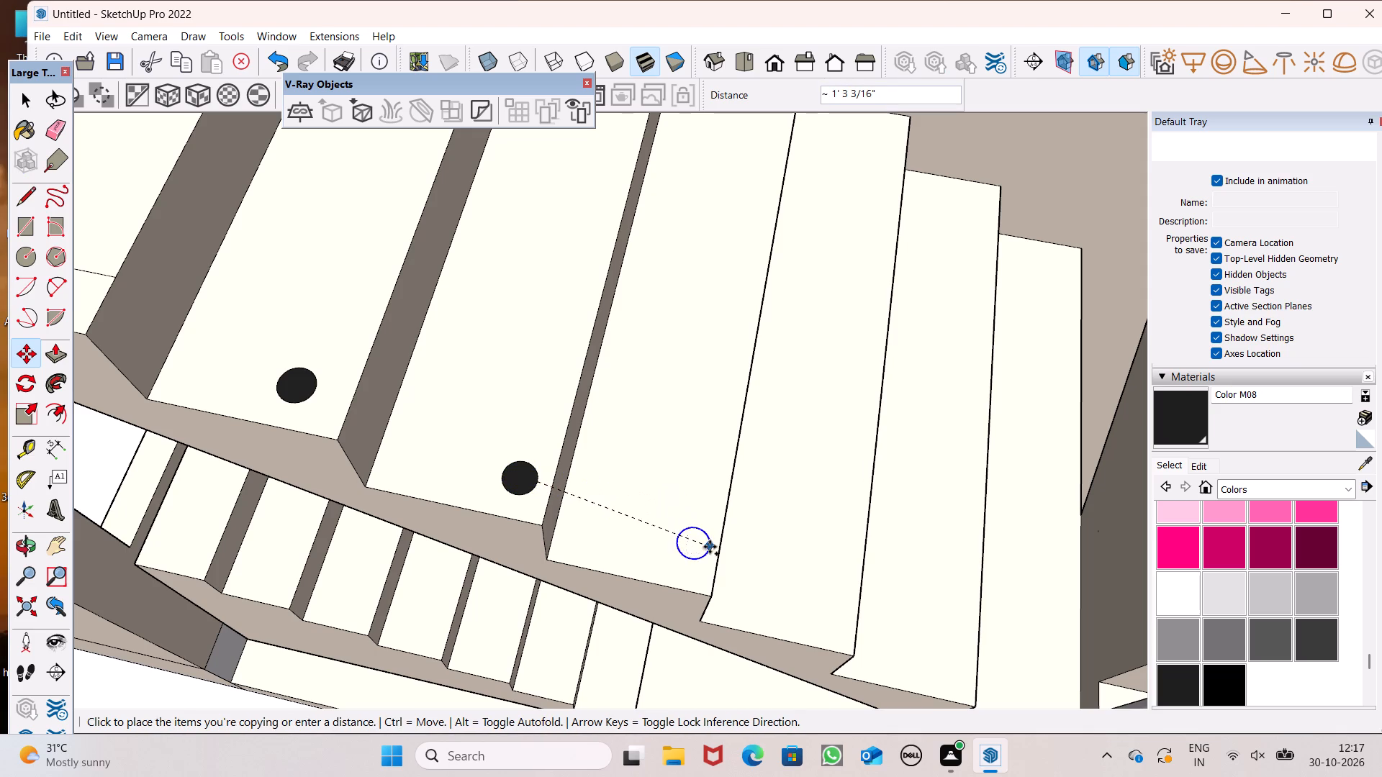
{"action": "left_click_drag", "start_coordinate": [710, 547], "coordinate": [708, 547]}
Copy the black circle onward from the third tread onto the fourth tread, about 11 3/16" away, and onto the fifth tread.
{"action": "scroll", "coordinate": [607, 506], "scroll_direction": "down", "scroll_amount": 7}
{"action": "scroll", "coordinate": [656, 533], "scroll_direction": "up", "scroll_amount": 5}
{"action": "left_click_drag", "start_coordinate": [658, 530], "coordinate": [775, 585]}
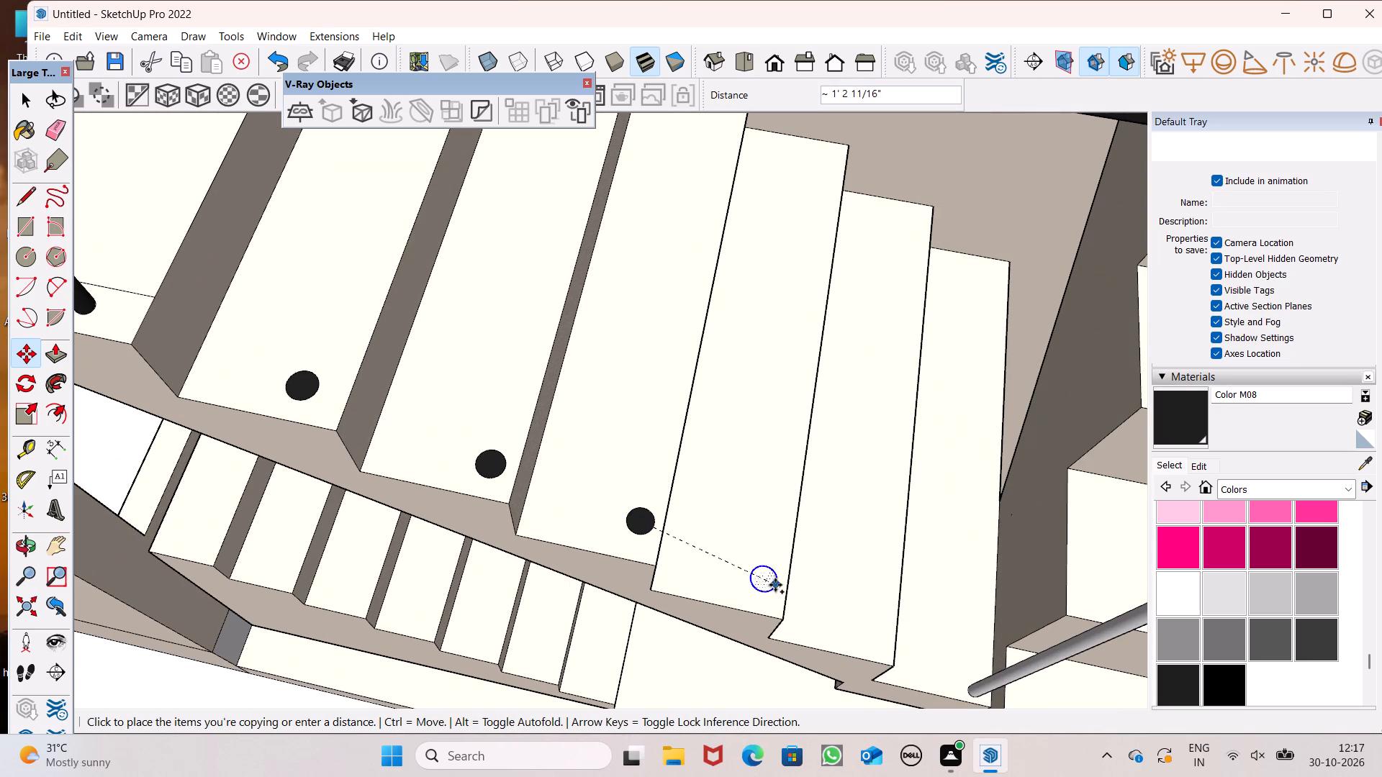
{"action": "left_click_drag", "start_coordinate": [775, 585], "coordinate": [779, 559]}
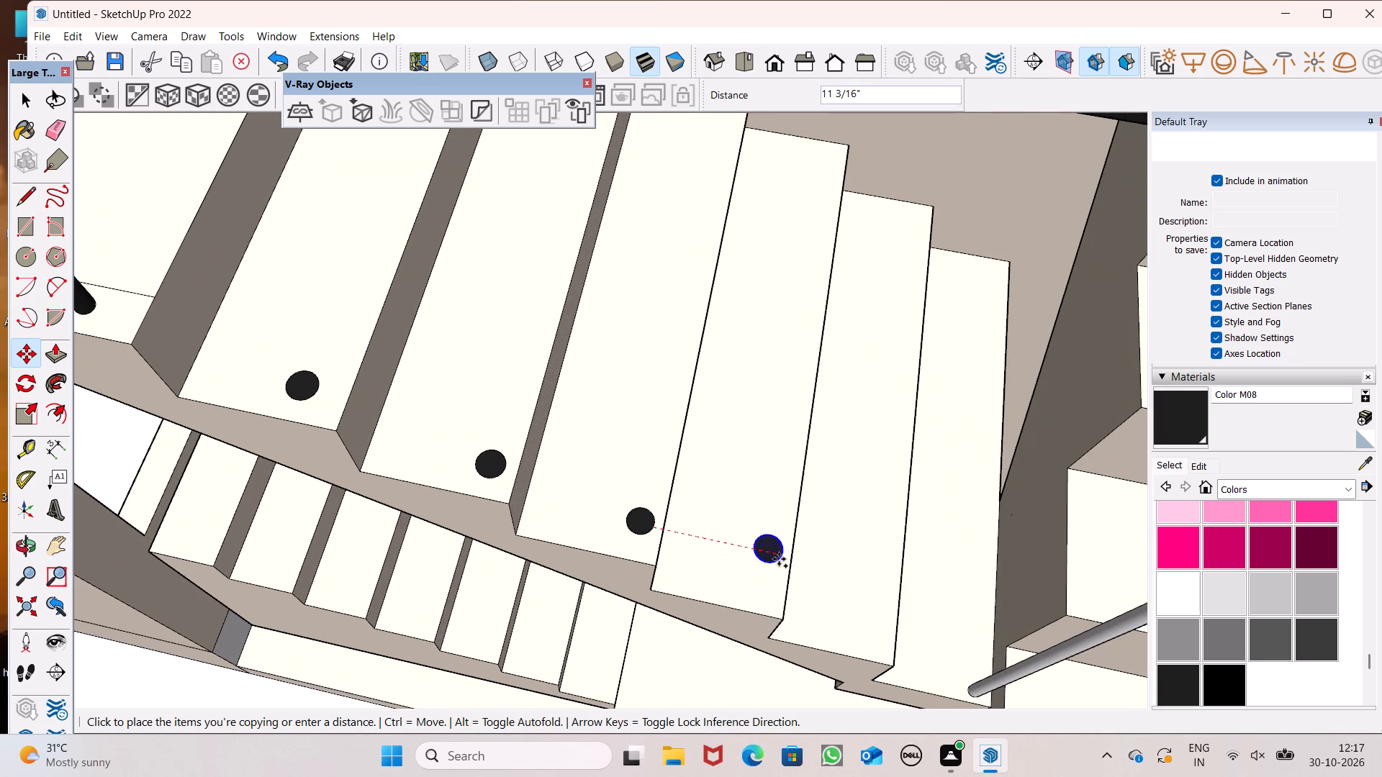
{"action": "left_click_drag", "start_coordinate": [779, 559], "coordinate": [780, 558]}
{"action": "scroll", "coordinate": [577, 552], "scroll_direction": "down", "scroll_amount": 6}
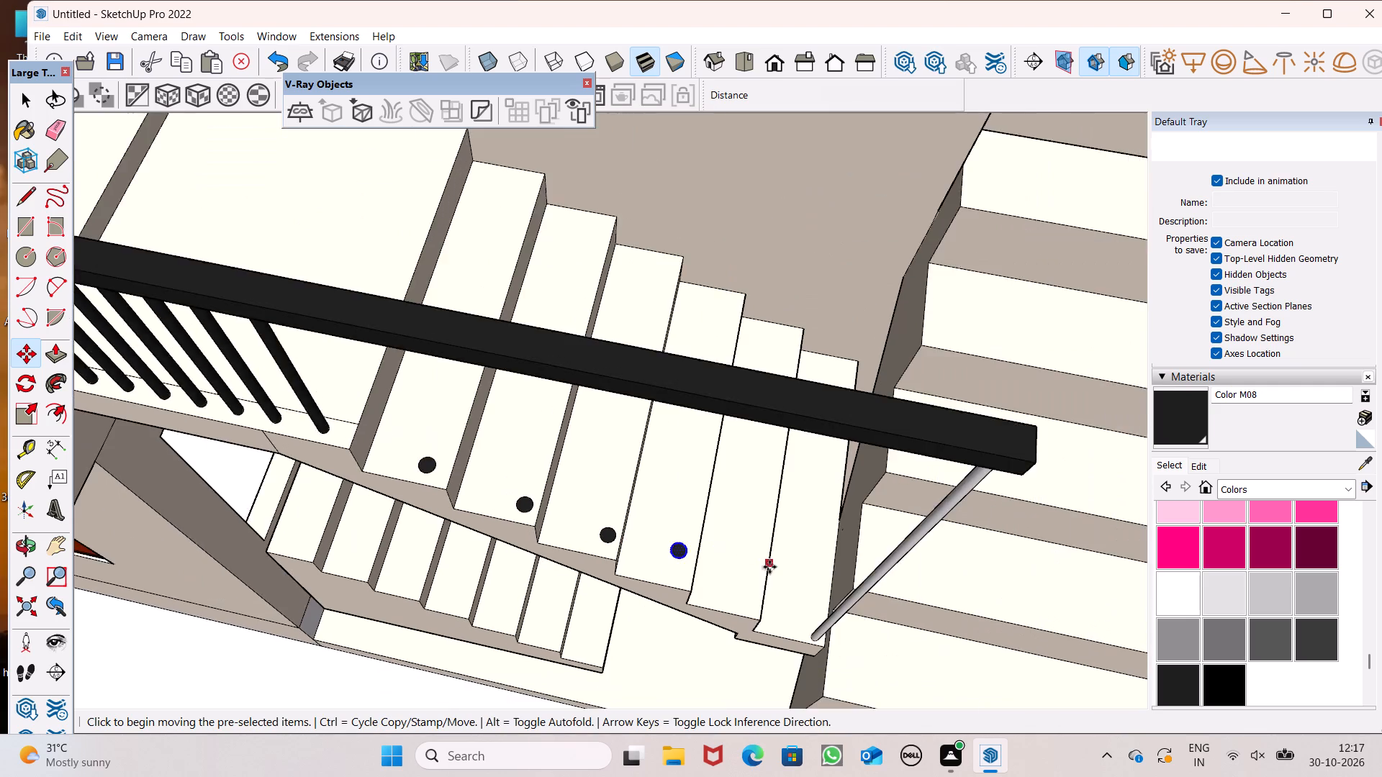
{"action": "scroll", "coordinate": [771, 568], "scroll_direction": "up", "scroll_amount": 5}
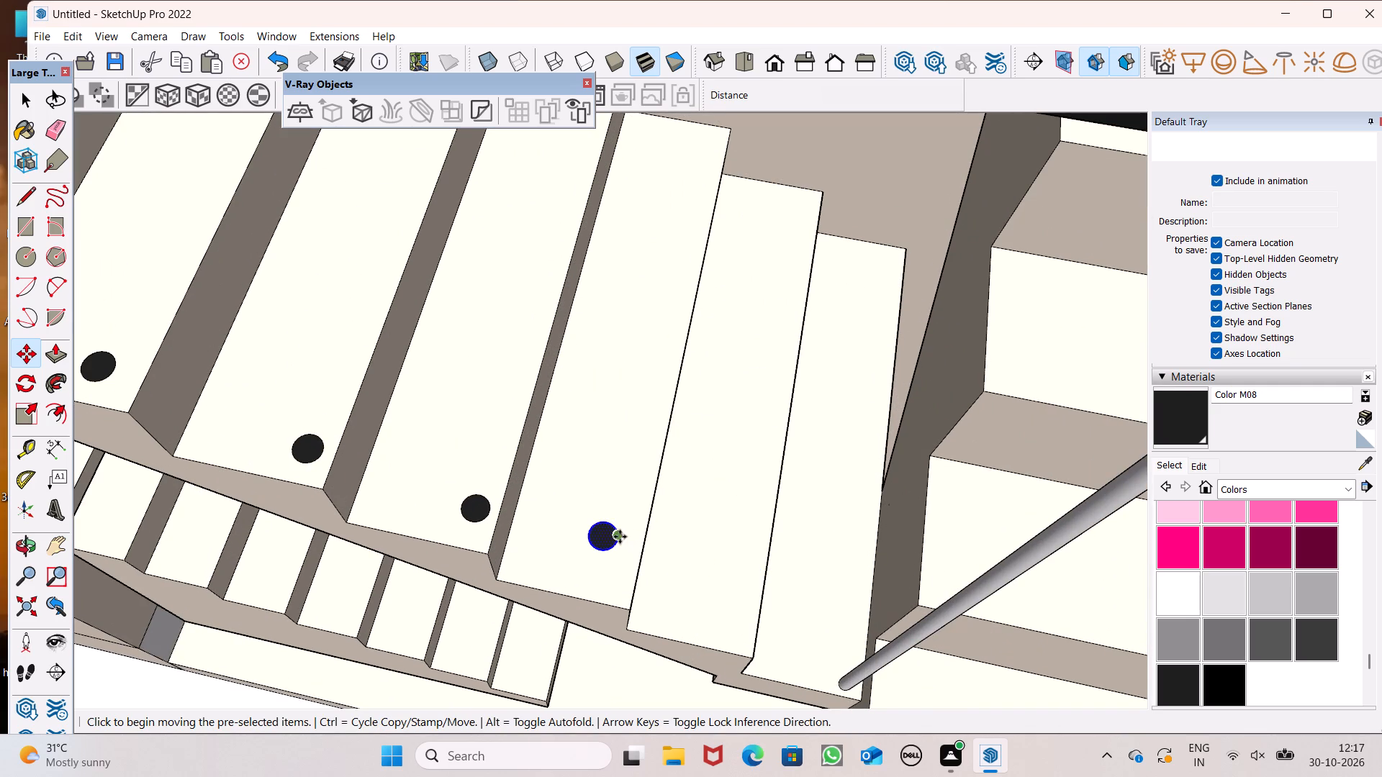
{"action": "left_click_drag", "start_coordinate": [620, 537], "coordinate": [751, 607]}
Move the black circle on the fourth tread about 1 3/4" toward the tread's outer end.
{"action": "key", "text": "space"}
{"action": "double_click", "coordinate": [604, 535]}
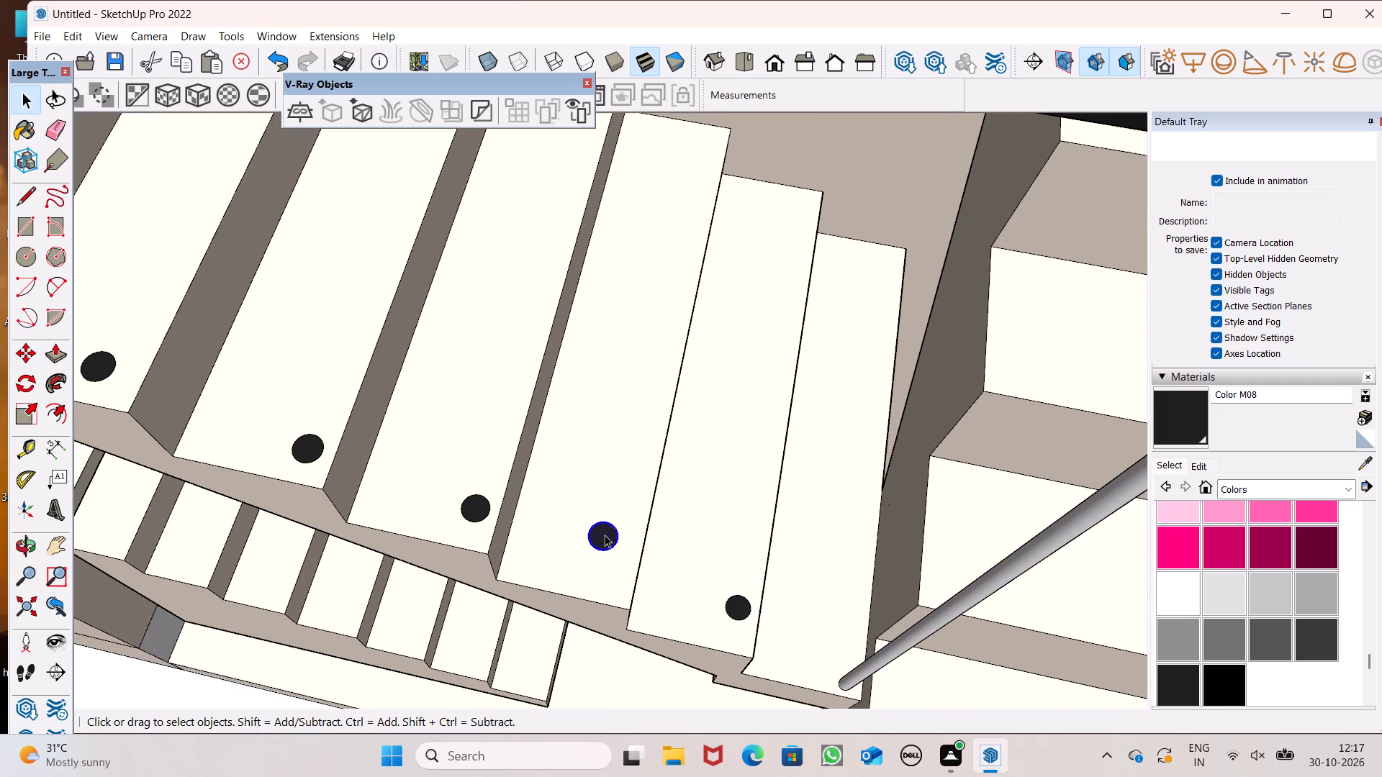
{"action": "key", "text": "m"}
{"action": "key", "text": "Return"}
{"action": "left_click_drag", "start_coordinate": [606, 540], "coordinate": [608, 560]}
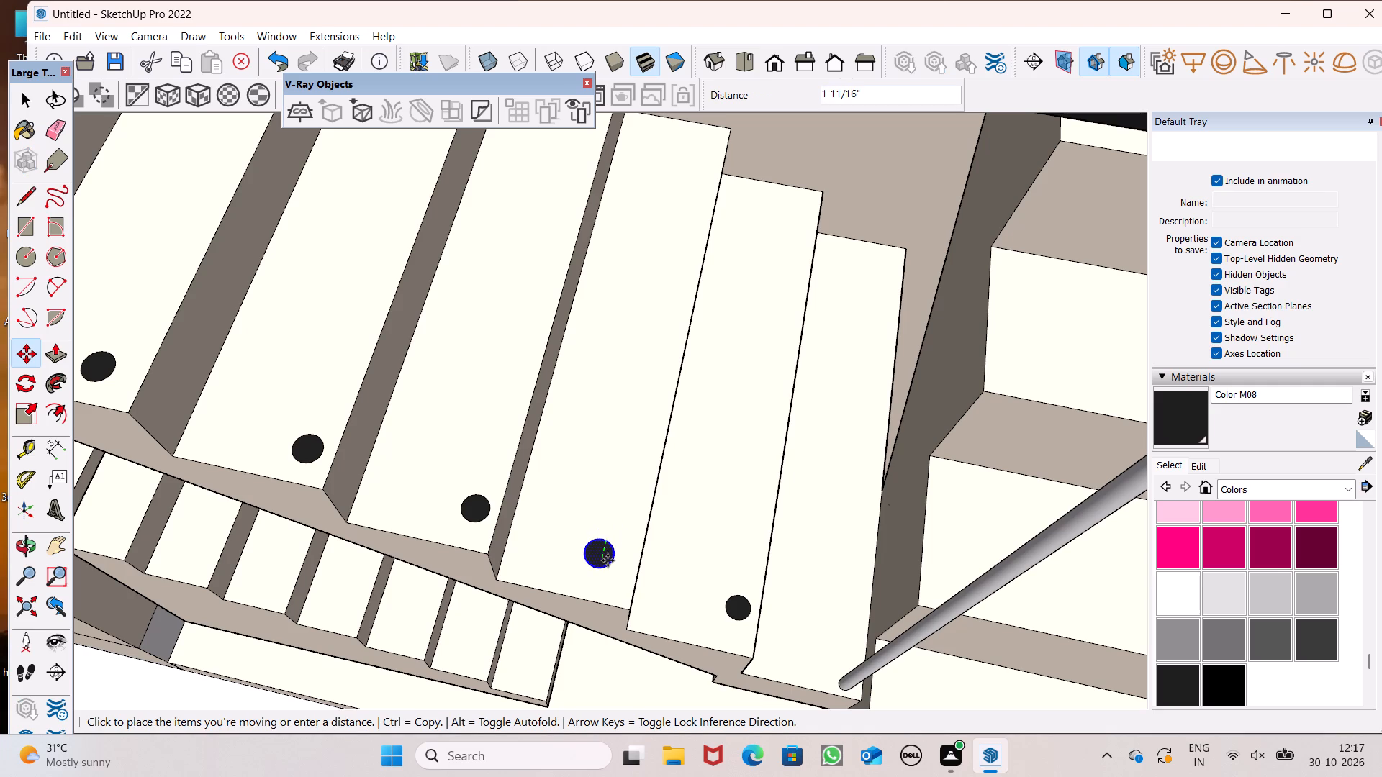
{"action": "left_click_drag", "start_coordinate": [608, 560], "coordinate": [611, 562]}
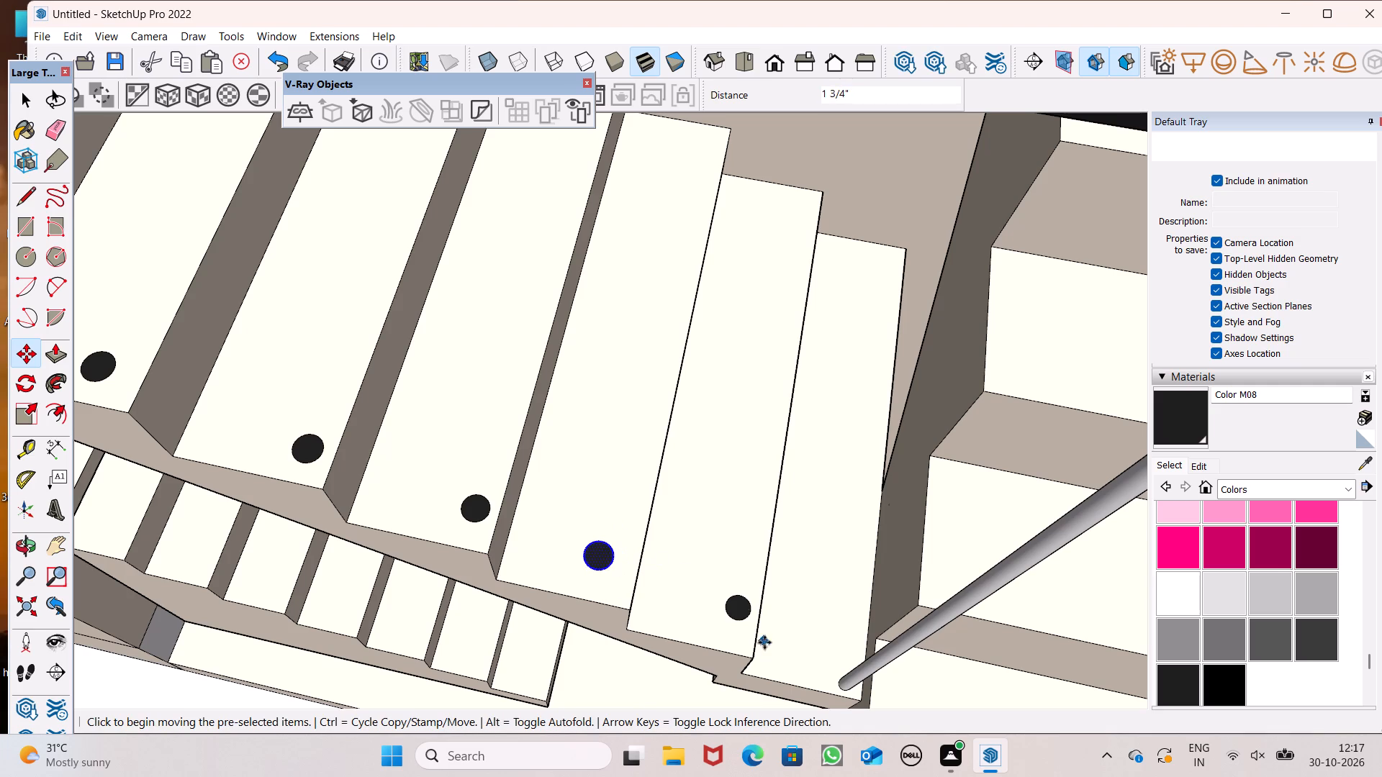
{"action": "key", "text": "space"}
Push/pull the black circle on the first tread below the landing up to the handrail to form a round baluster.
{"action": "scroll", "coordinate": [641, 609], "scroll_direction": "down", "scroll_amount": 7}
{"action": "scroll", "coordinate": [740, 604], "scroll_direction": "up", "scroll_amount": 1}
{"action": "scroll", "coordinate": [740, 604], "scroll_direction": "down", "scroll_amount": 3}
{"action": "middle_click_drag", "start_coordinate": [741, 606], "coordinate": [785, 532]}
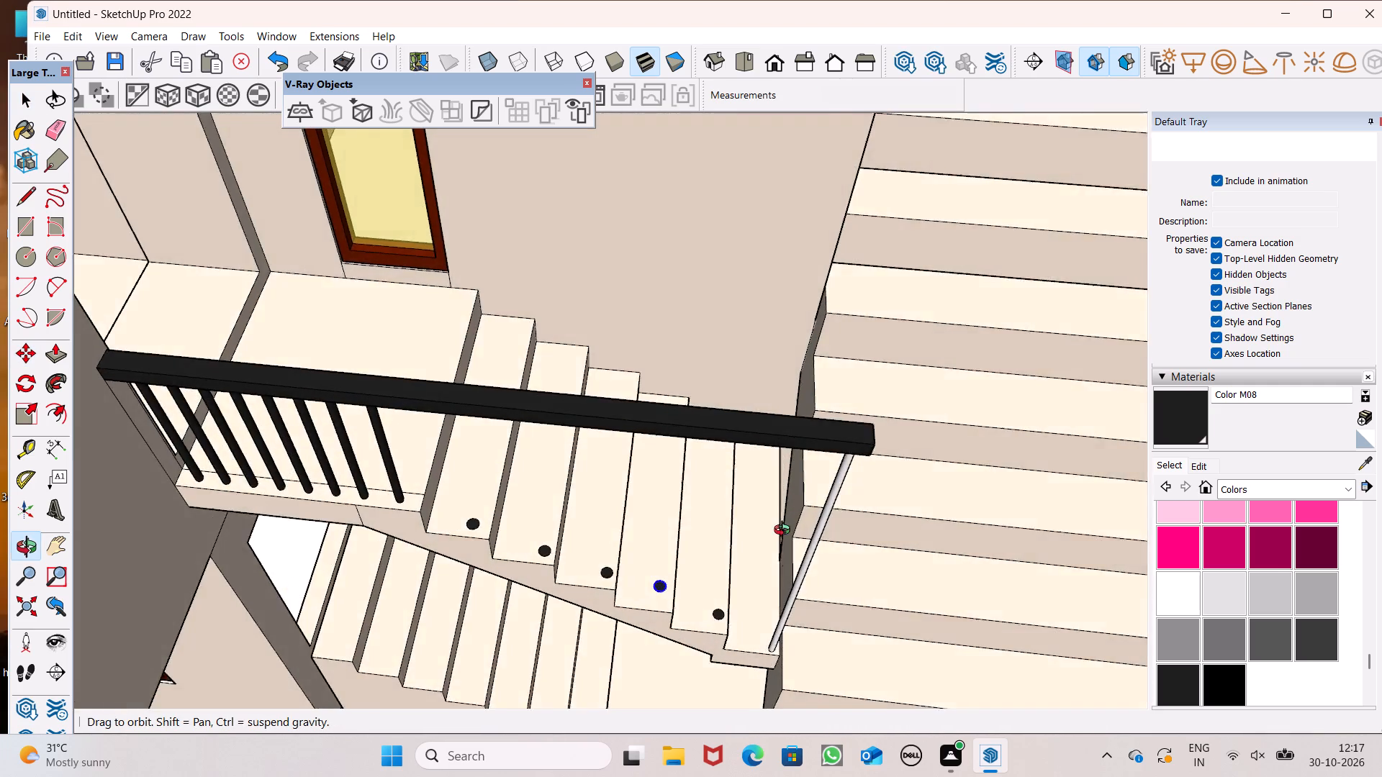
{"action": "middle_click_drag", "start_coordinate": [785, 532], "coordinate": [786, 532]}
{"action": "scroll", "coordinate": [783, 555], "scroll_direction": "down", "scroll_amount": 15}
{"action": "key", "text": "space"}
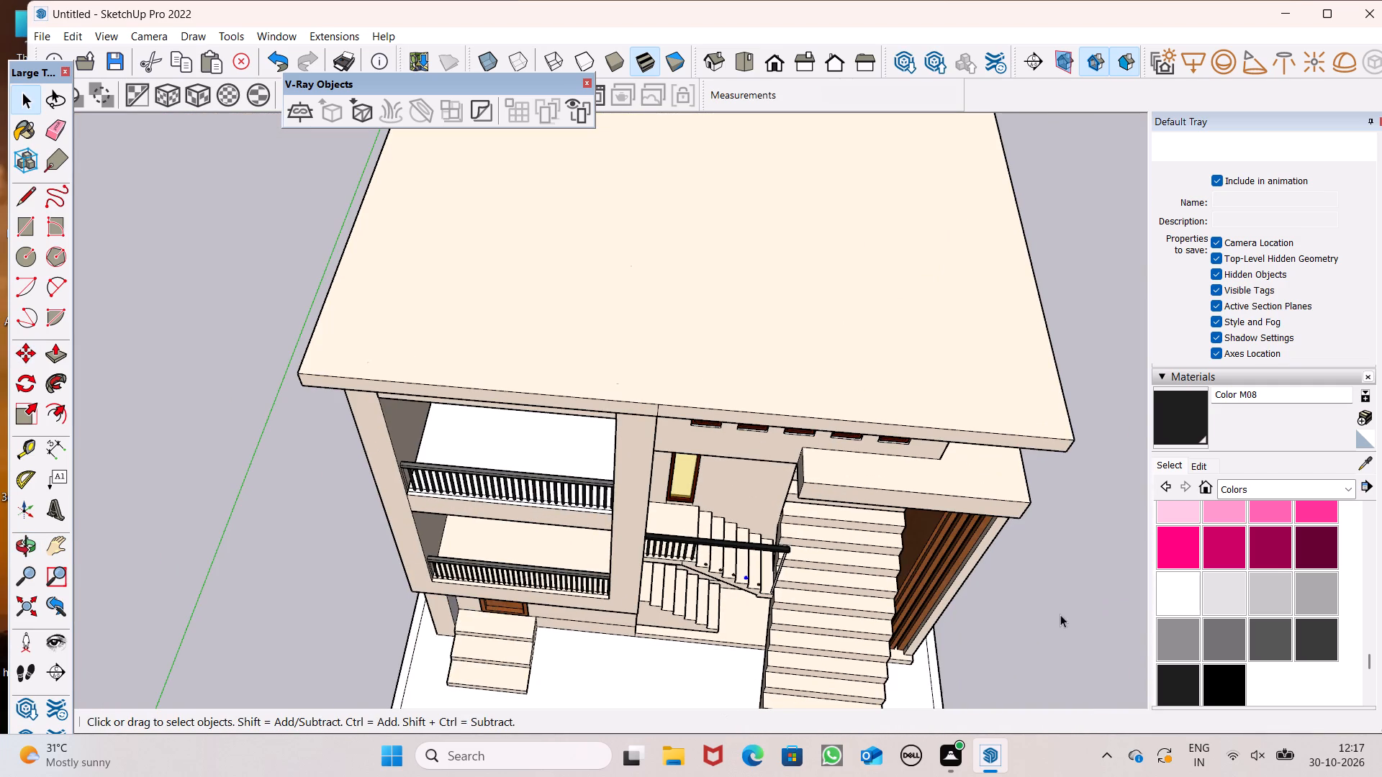
{"action": "left_click", "coordinate": [1060, 617]}
{"action": "scroll", "coordinate": [677, 486], "scroll_direction": "up", "scroll_amount": 8}
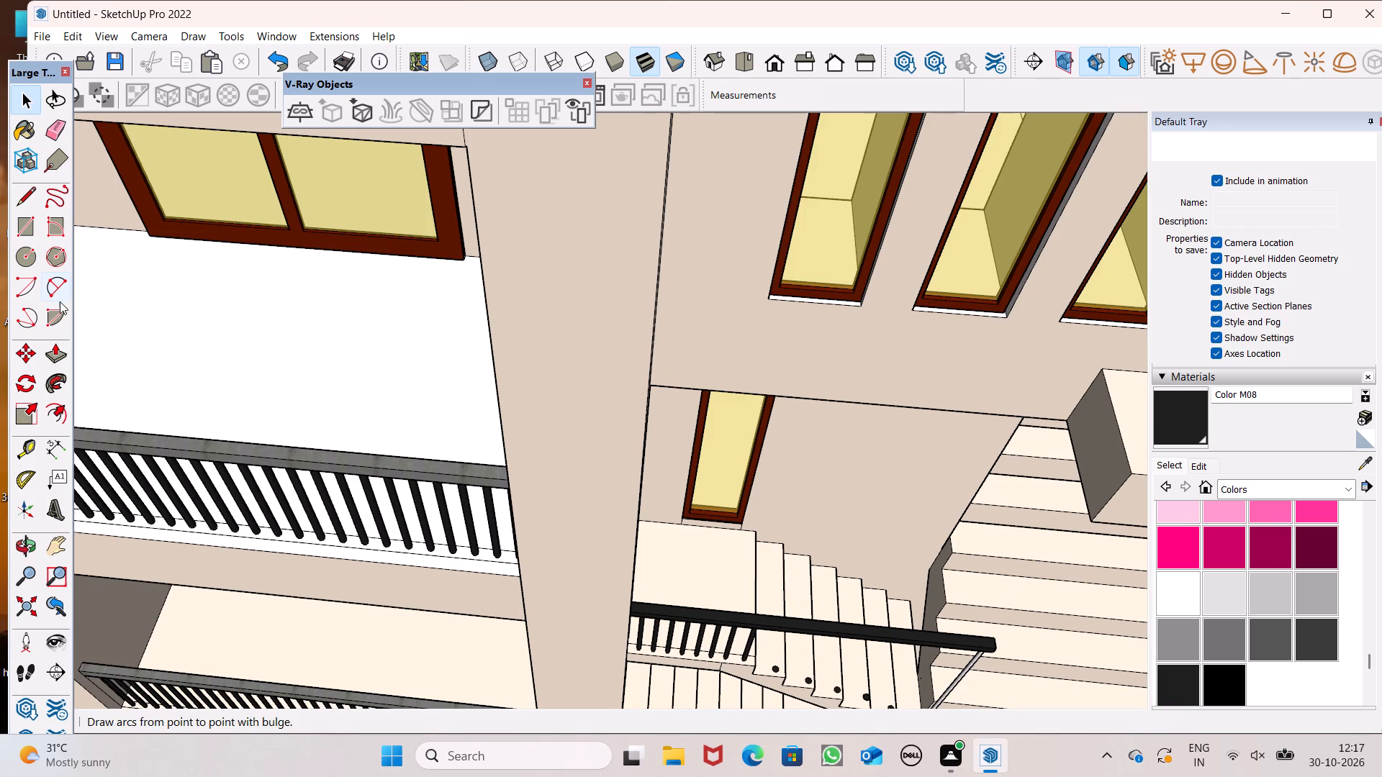
{"action": "left_click", "coordinate": [66, 359]}
{"action": "scroll", "coordinate": [826, 641], "scroll_direction": "up", "scroll_amount": 1}
{"action": "scroll", "coordinate": [477, 488], "scroll_direction": "down", "scroll_amount": 5}
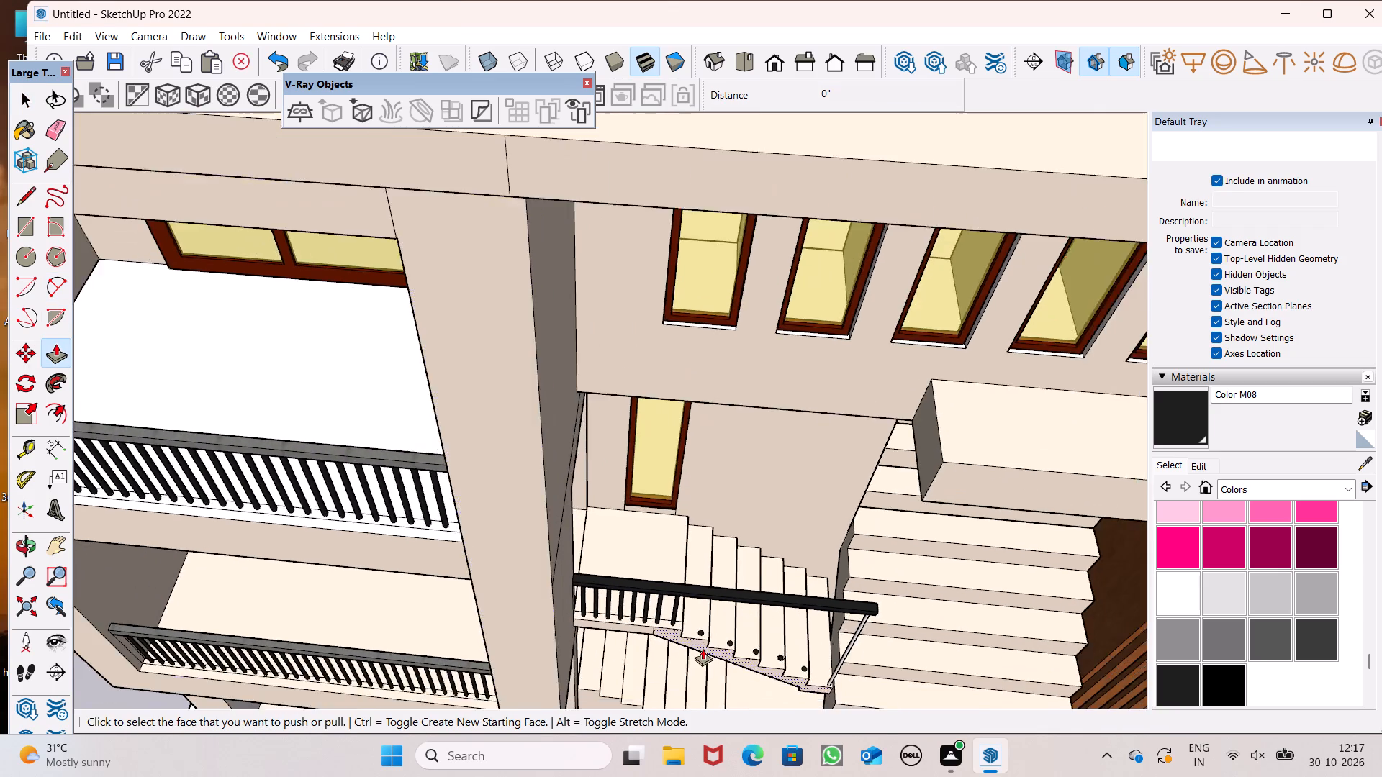
{"action": "scroll", "coordinate": [702, 648], "scroll_direction": "up", "scroll_amount": 12}
{"action": "left_click_drag", "start_coordinate": [697, 634], "coordinate": [684, 554]}
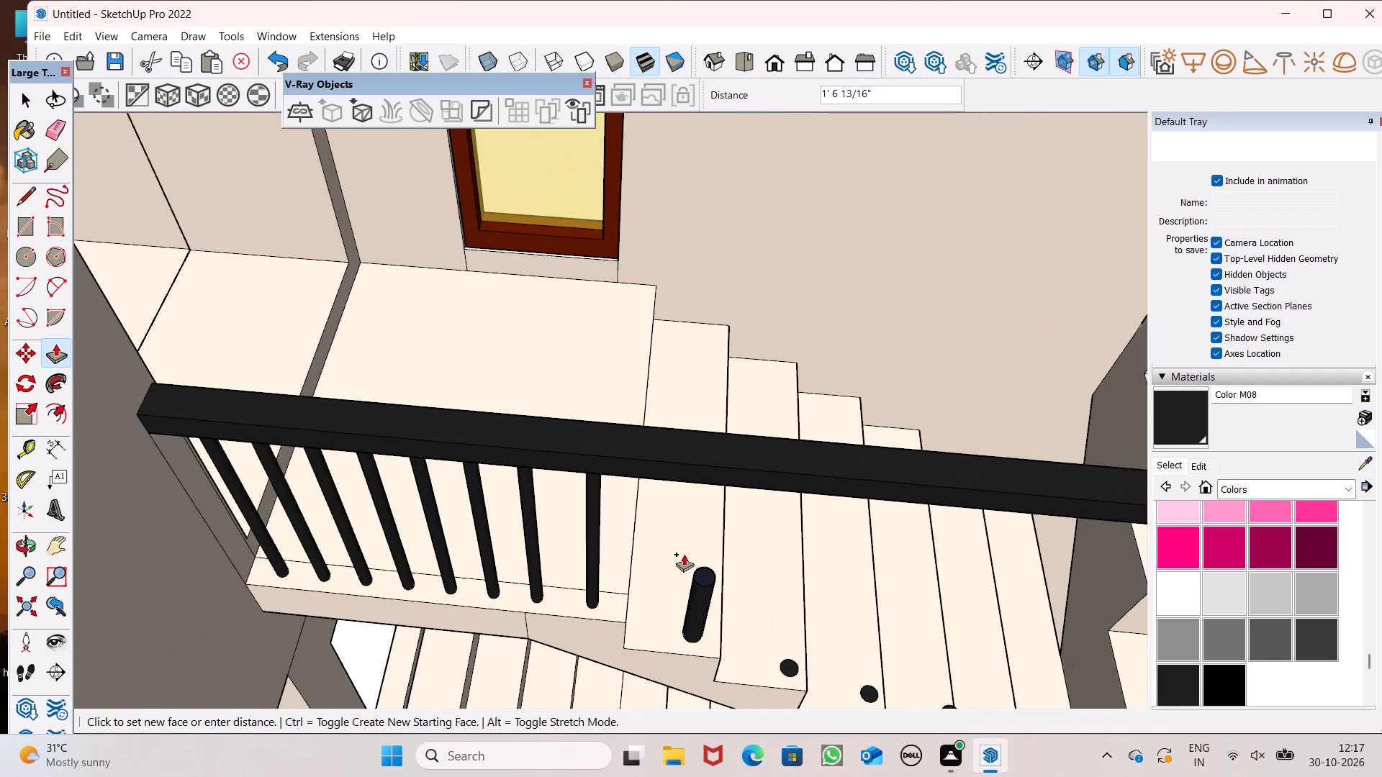
{"action": "left_click_drag", "start_coordinate": [684, 554], "coordinate": [698, 478]}
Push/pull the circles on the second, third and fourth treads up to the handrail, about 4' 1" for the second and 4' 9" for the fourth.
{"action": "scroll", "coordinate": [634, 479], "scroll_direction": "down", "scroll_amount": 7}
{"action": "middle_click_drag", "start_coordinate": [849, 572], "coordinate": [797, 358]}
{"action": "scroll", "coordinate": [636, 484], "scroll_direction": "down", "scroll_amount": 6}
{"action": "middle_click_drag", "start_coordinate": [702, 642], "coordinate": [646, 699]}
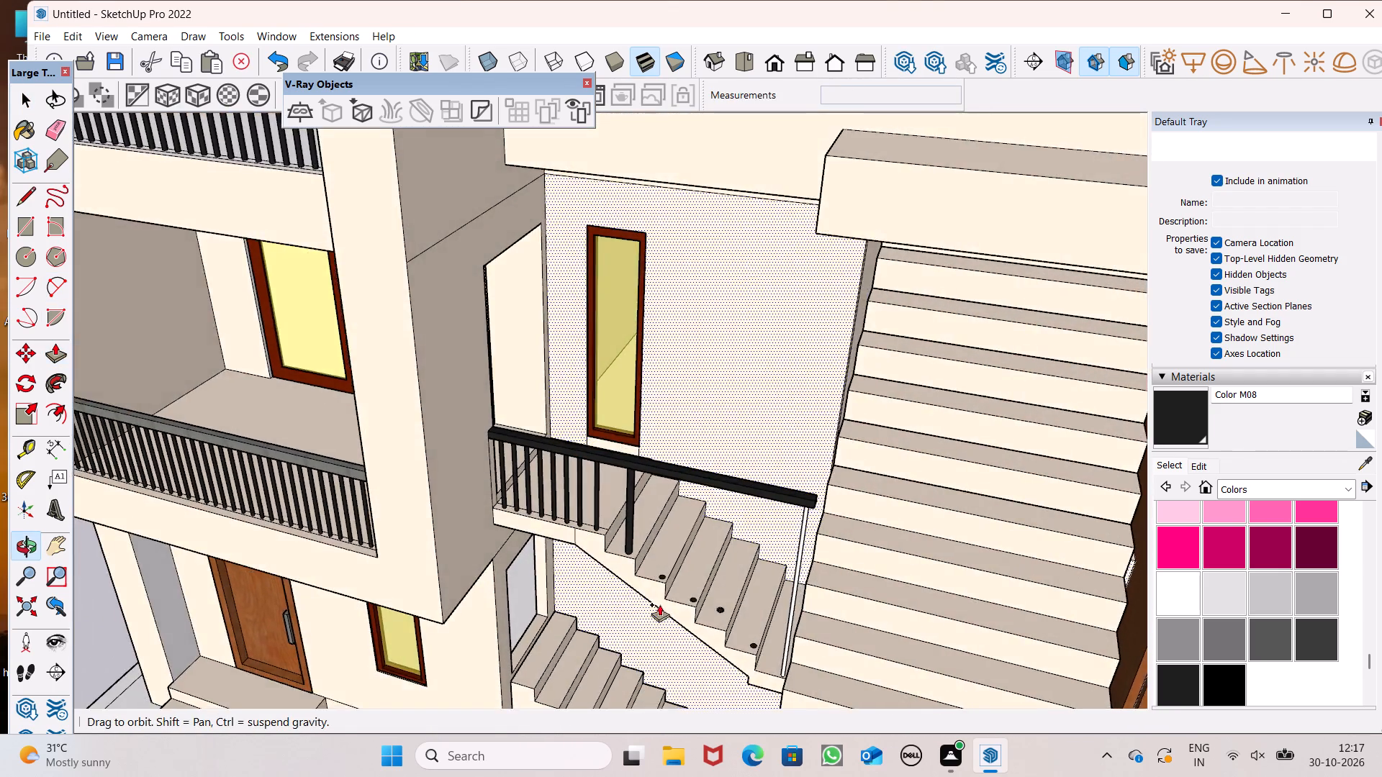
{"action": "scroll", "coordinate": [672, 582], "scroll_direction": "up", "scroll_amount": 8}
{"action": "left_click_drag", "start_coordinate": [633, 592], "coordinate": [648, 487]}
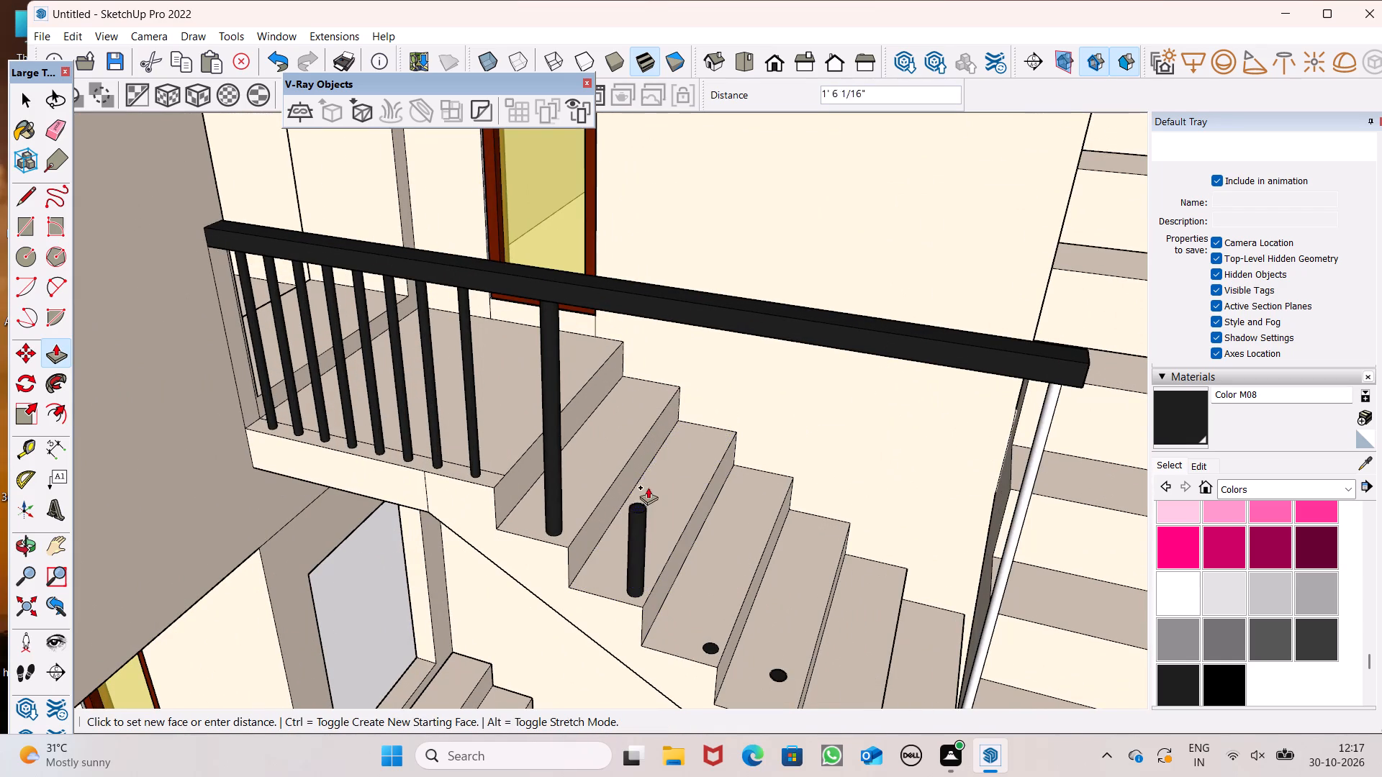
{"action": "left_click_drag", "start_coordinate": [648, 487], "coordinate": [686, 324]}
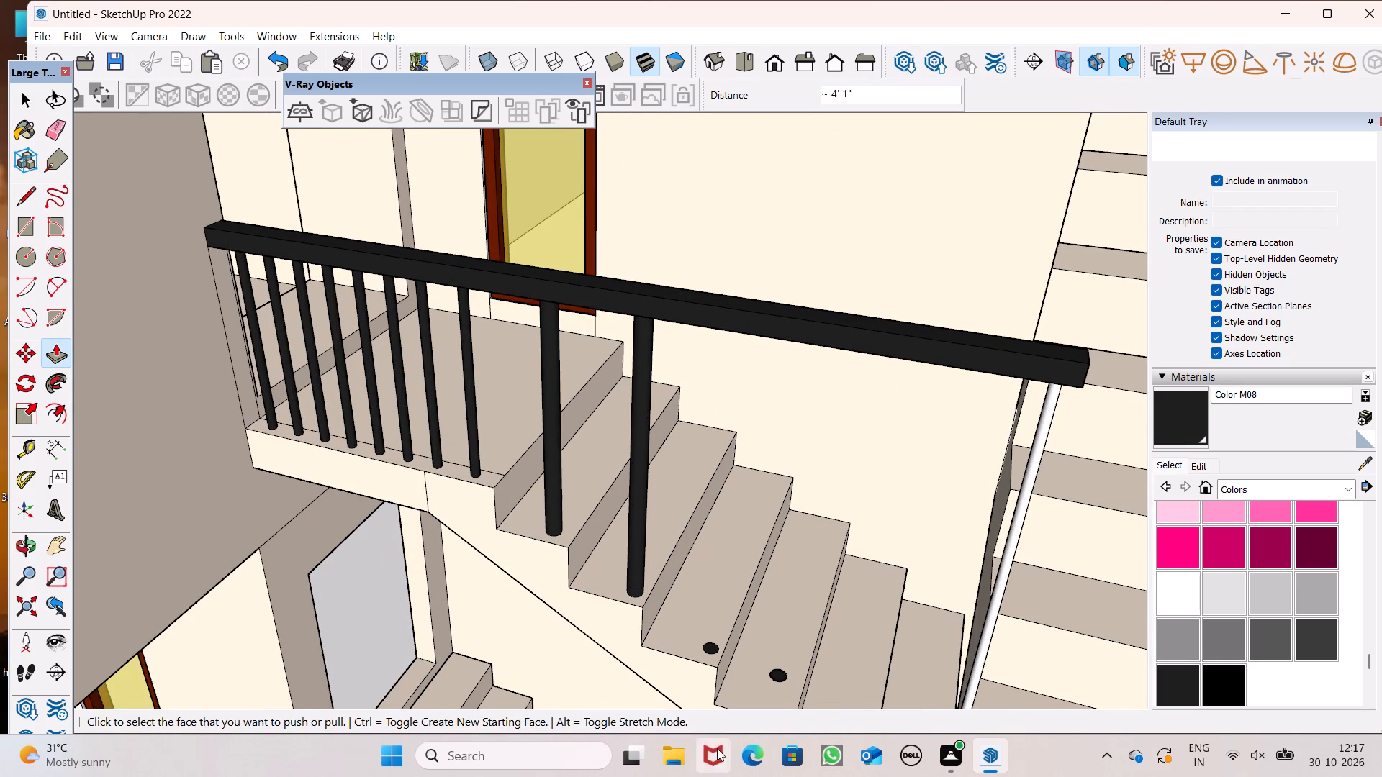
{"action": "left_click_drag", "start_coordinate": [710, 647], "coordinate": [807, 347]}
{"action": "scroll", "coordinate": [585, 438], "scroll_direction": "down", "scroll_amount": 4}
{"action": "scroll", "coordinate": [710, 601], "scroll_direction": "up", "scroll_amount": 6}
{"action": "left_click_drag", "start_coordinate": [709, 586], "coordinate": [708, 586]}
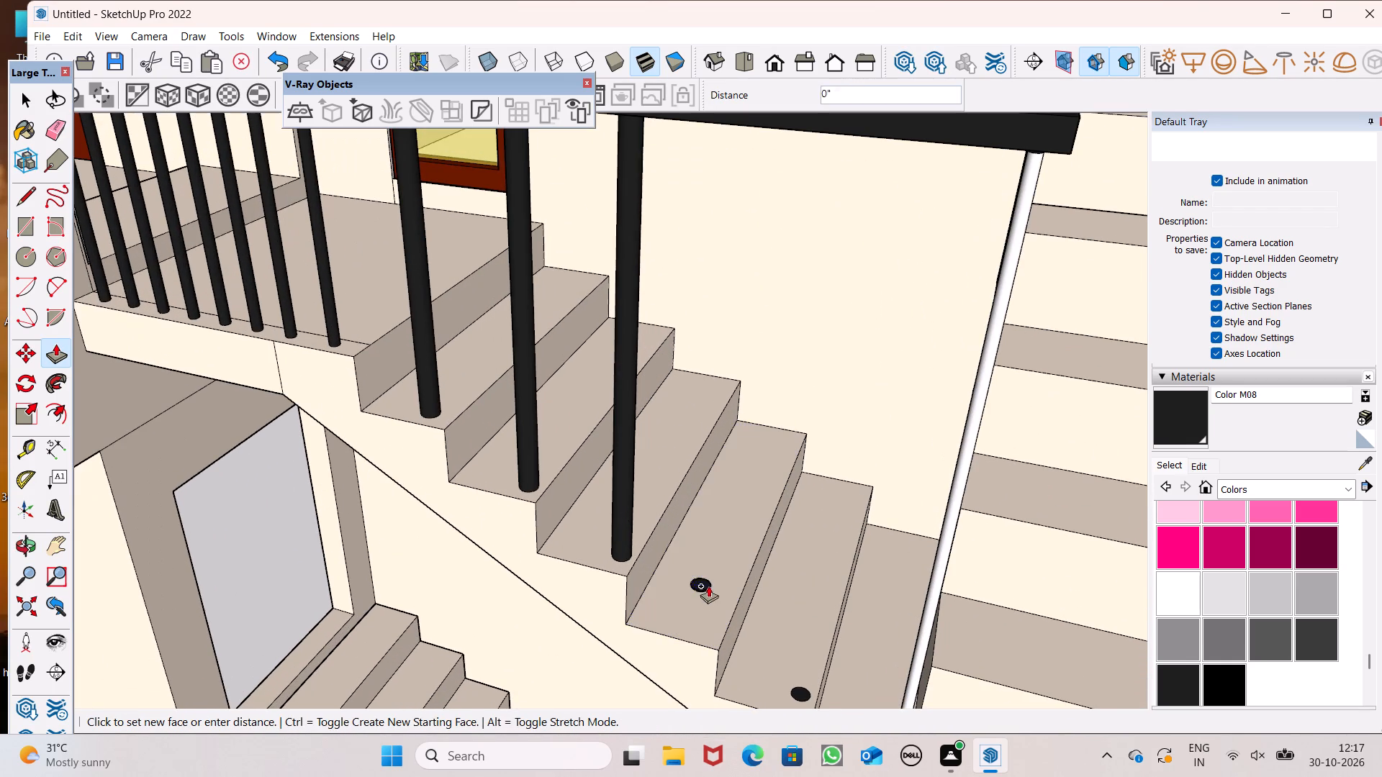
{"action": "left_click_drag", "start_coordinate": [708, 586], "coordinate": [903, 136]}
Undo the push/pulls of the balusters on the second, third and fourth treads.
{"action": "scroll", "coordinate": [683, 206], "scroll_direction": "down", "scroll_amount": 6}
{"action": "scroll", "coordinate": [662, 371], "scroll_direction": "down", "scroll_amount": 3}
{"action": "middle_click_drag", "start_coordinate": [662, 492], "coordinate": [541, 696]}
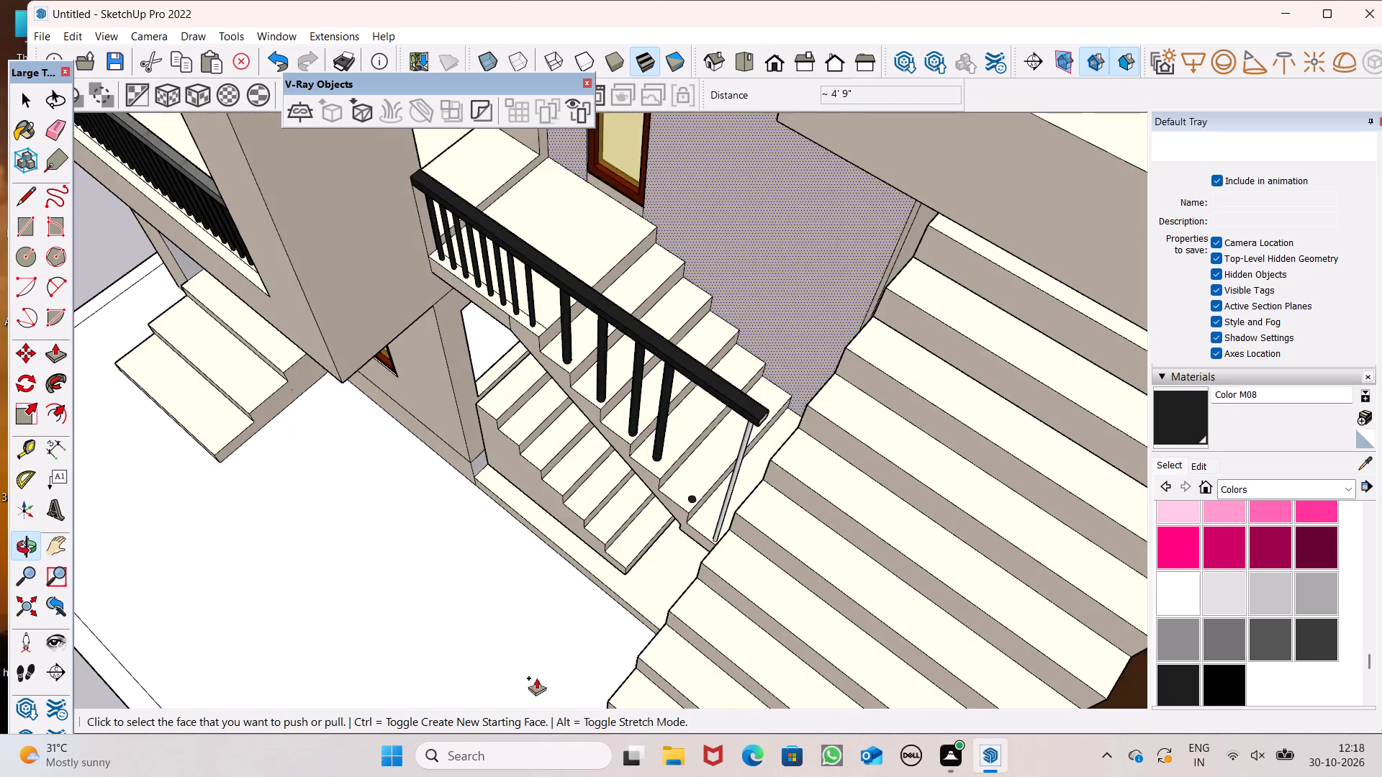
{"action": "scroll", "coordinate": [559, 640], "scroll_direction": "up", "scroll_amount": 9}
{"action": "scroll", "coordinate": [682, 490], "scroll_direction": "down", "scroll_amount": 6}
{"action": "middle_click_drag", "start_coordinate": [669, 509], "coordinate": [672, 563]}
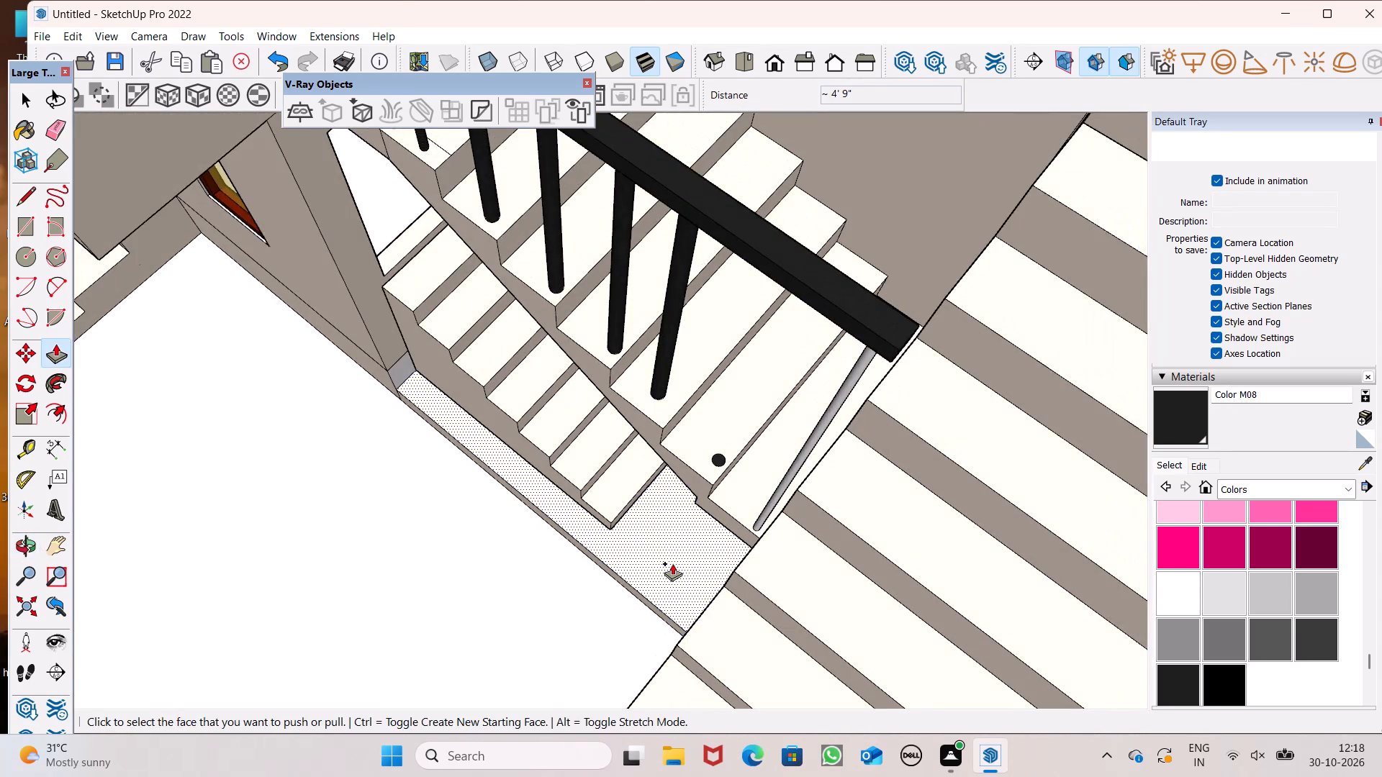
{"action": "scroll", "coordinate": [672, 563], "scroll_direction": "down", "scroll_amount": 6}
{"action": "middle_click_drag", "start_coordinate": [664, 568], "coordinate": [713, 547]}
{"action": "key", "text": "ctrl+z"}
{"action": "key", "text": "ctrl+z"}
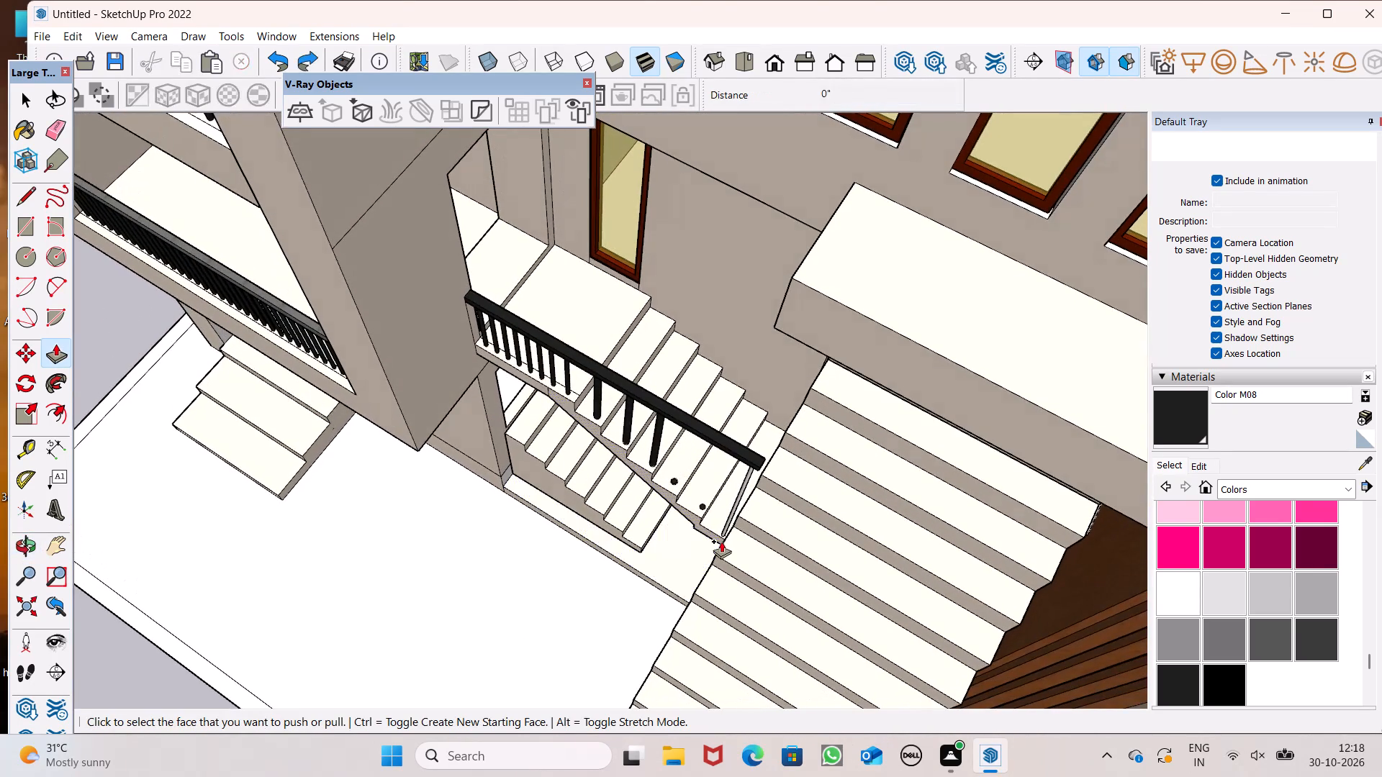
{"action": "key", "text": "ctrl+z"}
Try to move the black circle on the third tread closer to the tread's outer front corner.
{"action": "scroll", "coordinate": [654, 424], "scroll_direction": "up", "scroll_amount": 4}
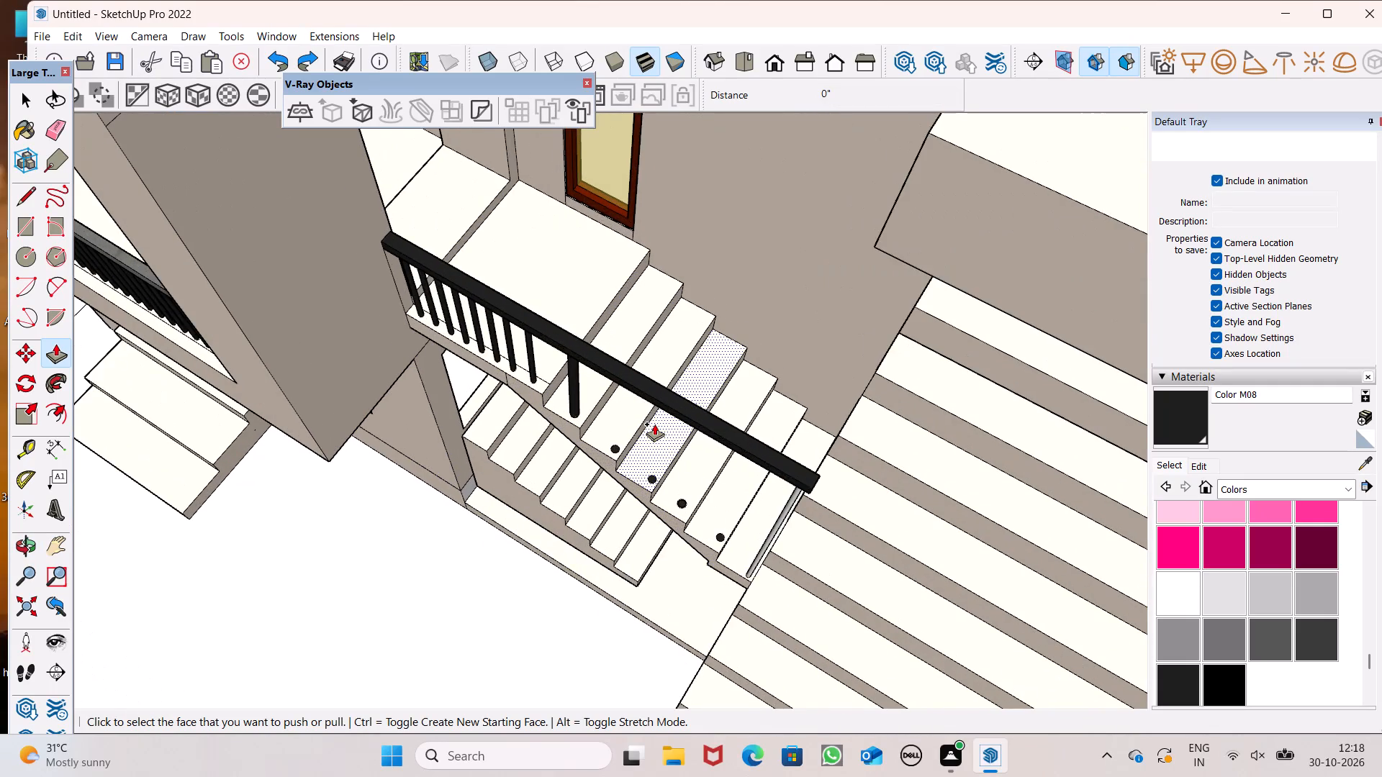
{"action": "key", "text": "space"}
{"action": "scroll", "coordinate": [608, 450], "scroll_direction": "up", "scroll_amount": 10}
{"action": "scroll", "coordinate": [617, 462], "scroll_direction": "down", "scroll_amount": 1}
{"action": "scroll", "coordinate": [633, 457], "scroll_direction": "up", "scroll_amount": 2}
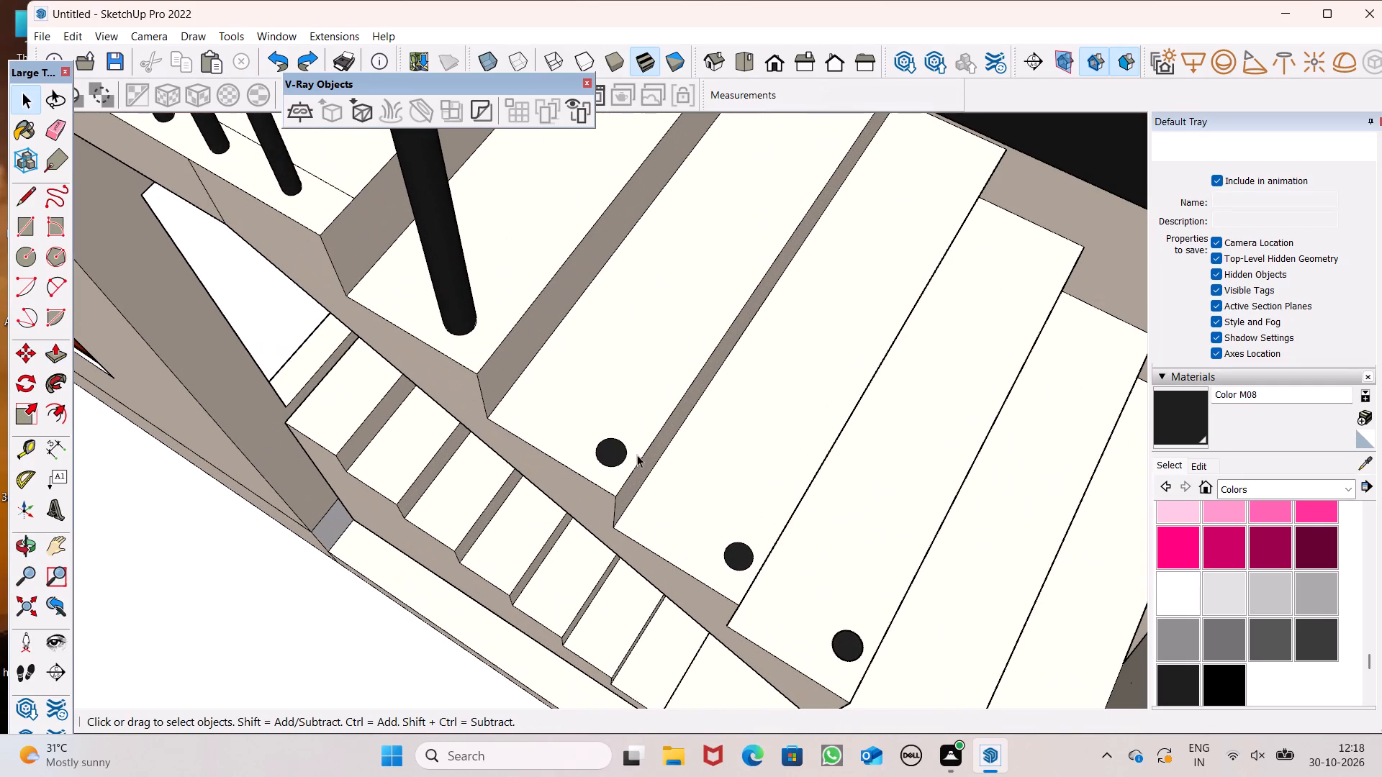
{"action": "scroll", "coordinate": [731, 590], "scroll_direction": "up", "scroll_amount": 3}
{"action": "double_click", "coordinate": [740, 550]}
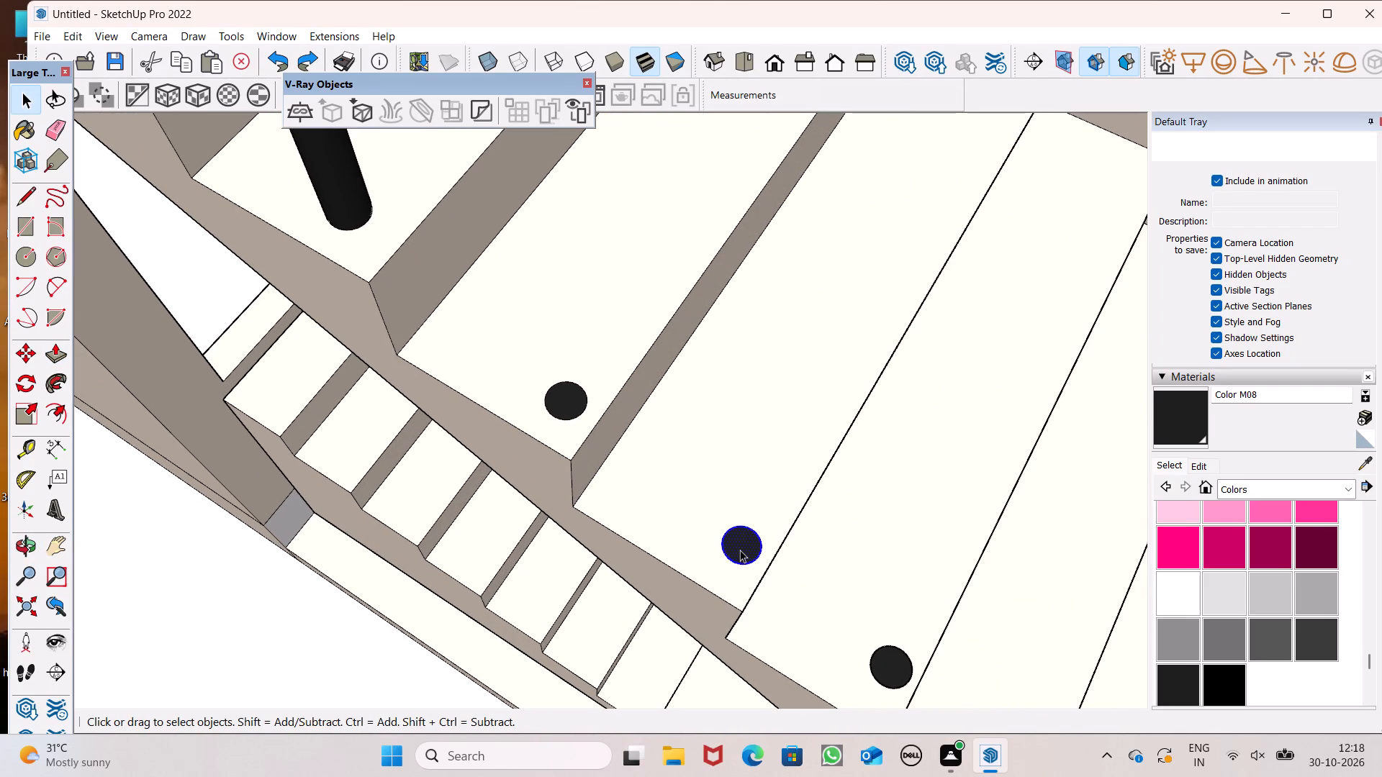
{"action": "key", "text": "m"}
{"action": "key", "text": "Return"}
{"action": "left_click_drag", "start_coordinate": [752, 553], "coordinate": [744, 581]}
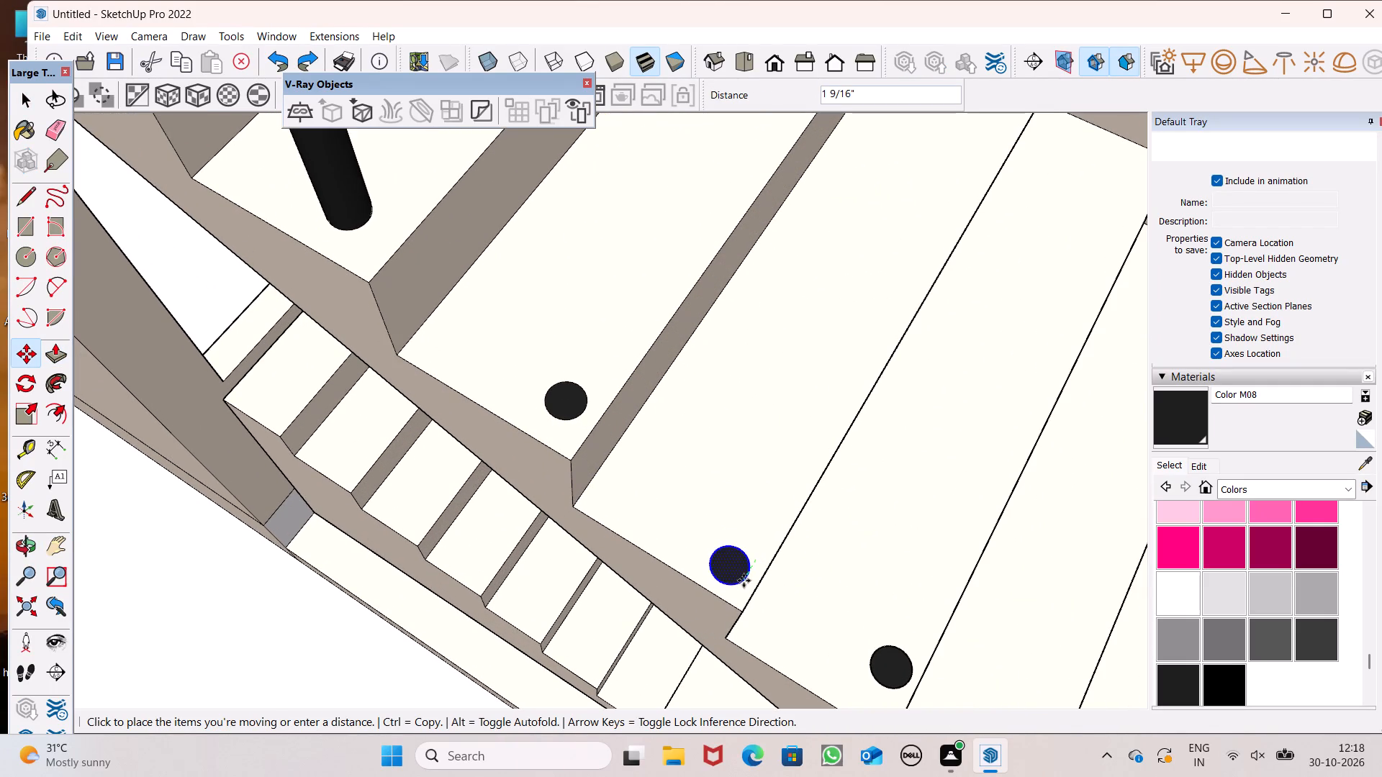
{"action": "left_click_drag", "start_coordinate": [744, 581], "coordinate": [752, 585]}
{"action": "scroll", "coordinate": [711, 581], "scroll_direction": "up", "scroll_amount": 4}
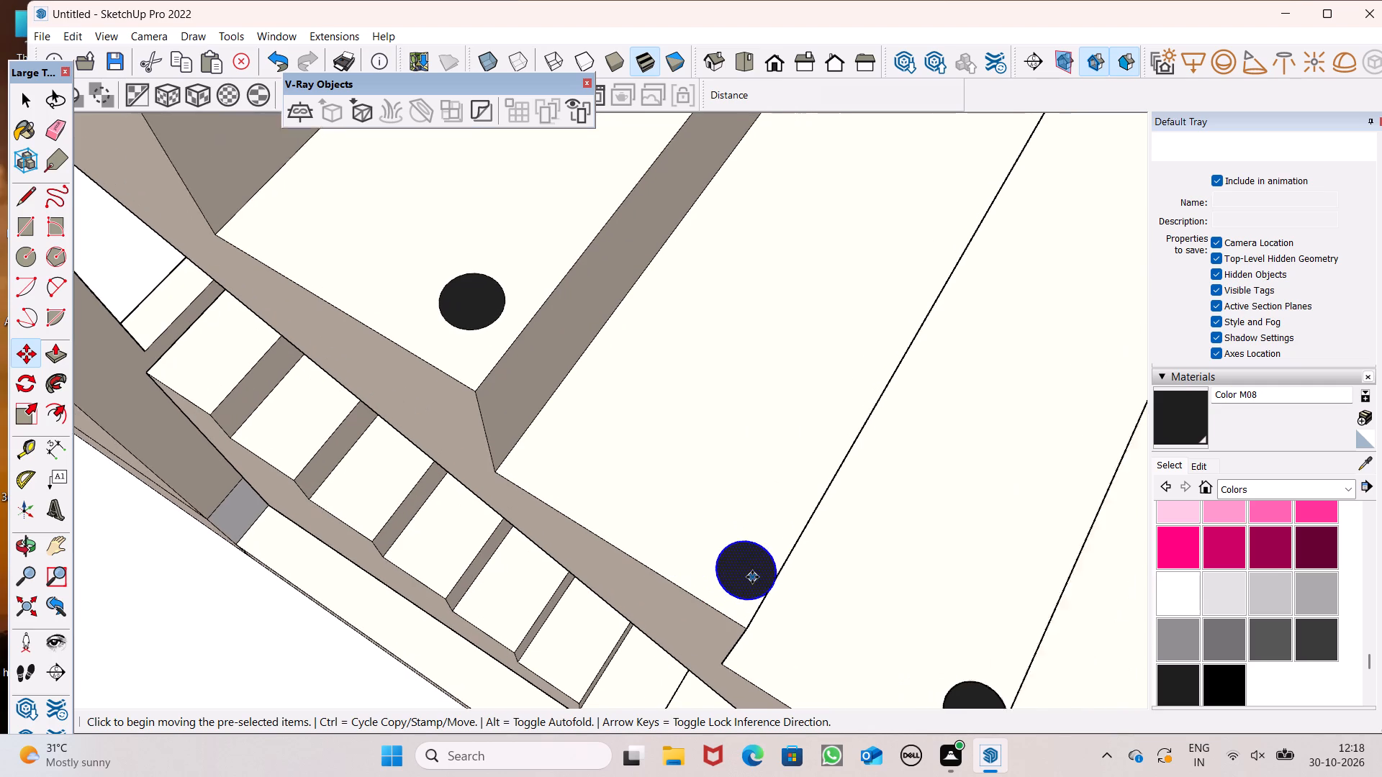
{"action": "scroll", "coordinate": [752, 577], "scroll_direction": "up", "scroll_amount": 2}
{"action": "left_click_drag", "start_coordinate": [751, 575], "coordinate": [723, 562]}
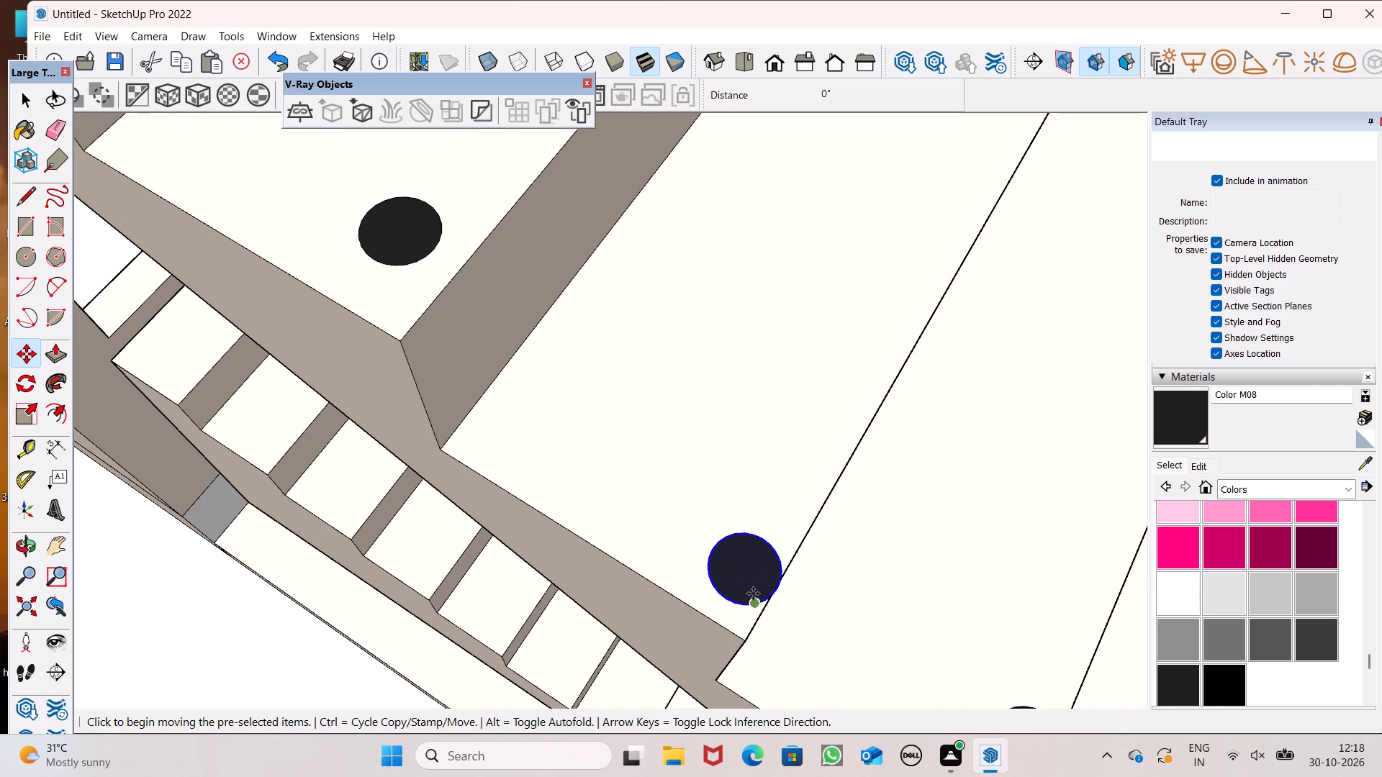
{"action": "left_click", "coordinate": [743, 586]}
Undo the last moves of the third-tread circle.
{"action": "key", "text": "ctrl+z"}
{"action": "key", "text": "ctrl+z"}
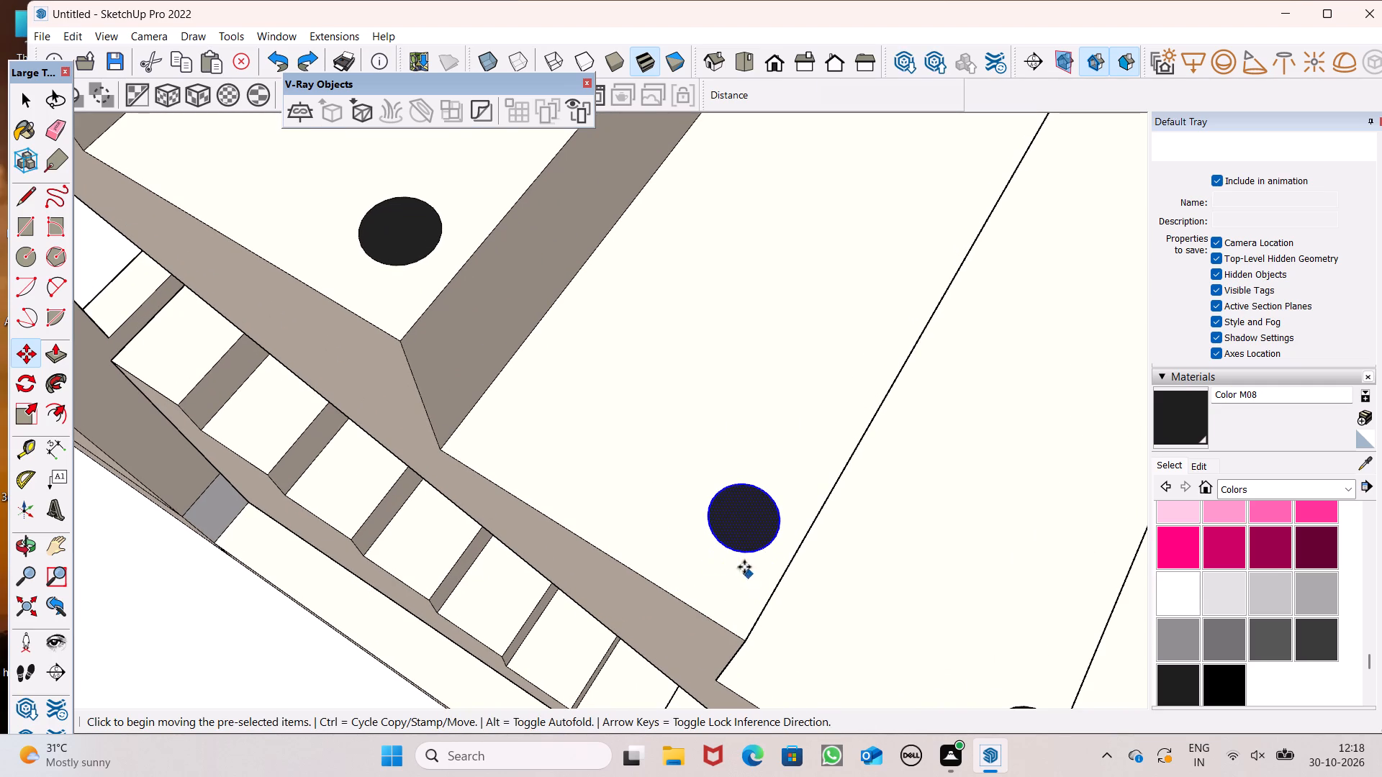
Move the black circle on the third tread slightly toward the tread's outer end, in line with the neighbouring circles.
{"action": "left_click_drag", "start_coordinate": [741, 536], "coordinate": [733, 576]}
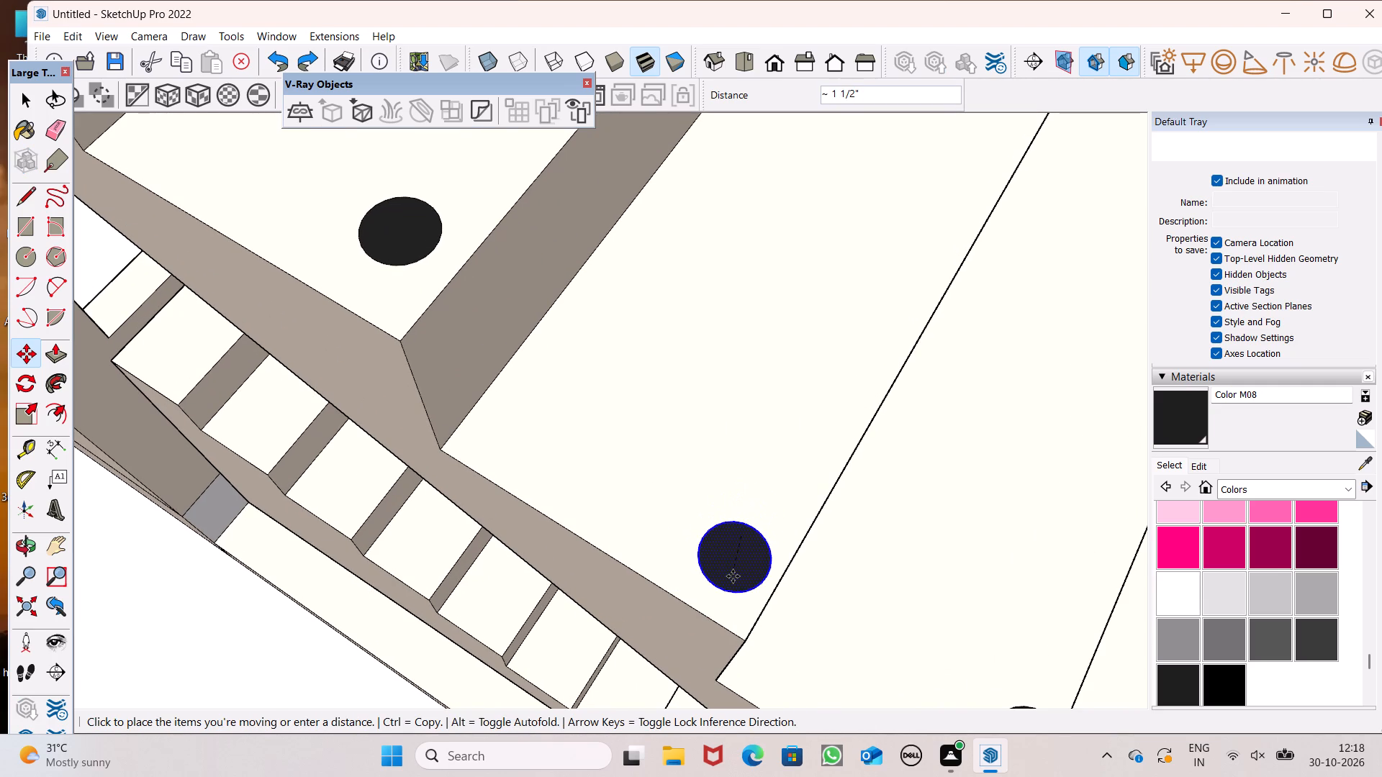
{"action": "left_click_drag", "start_coordinate": [733, 576], "coordinate": [733, 570]}
Move the black circle on the fourth tread slightly closer to the tread's outer front corner, in line with the neighbouring circles.
{"action": "scroll", "coordinate": [637, 503], "scroll_direction": "down", "scroll_amount": 7}
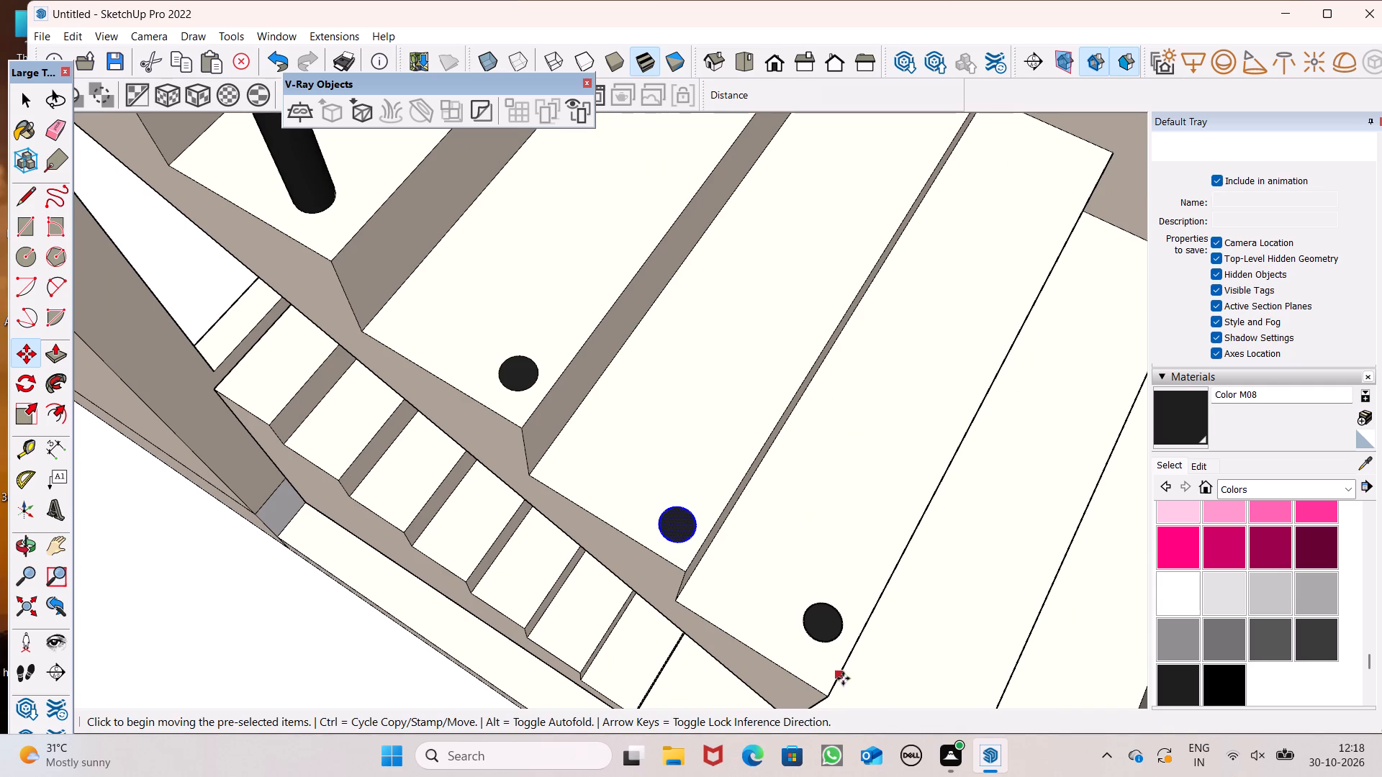
{"action": "scroll", "coordinate": [598, 585], "scroll_direction": "down", "scroll_amount": 6}
{"action": "scroll", "coordinate": [875, 689], "scroll_direction": "up", "scroll_amount": 8}
{"action": "scroll", "coordinate": [739, 495], "scroll_direction": "down", "scroll_amount": 7}
{"action": "scroll", "coordinate": [620, 511], "scroll_direction": "up", "scroll_amount": 6}
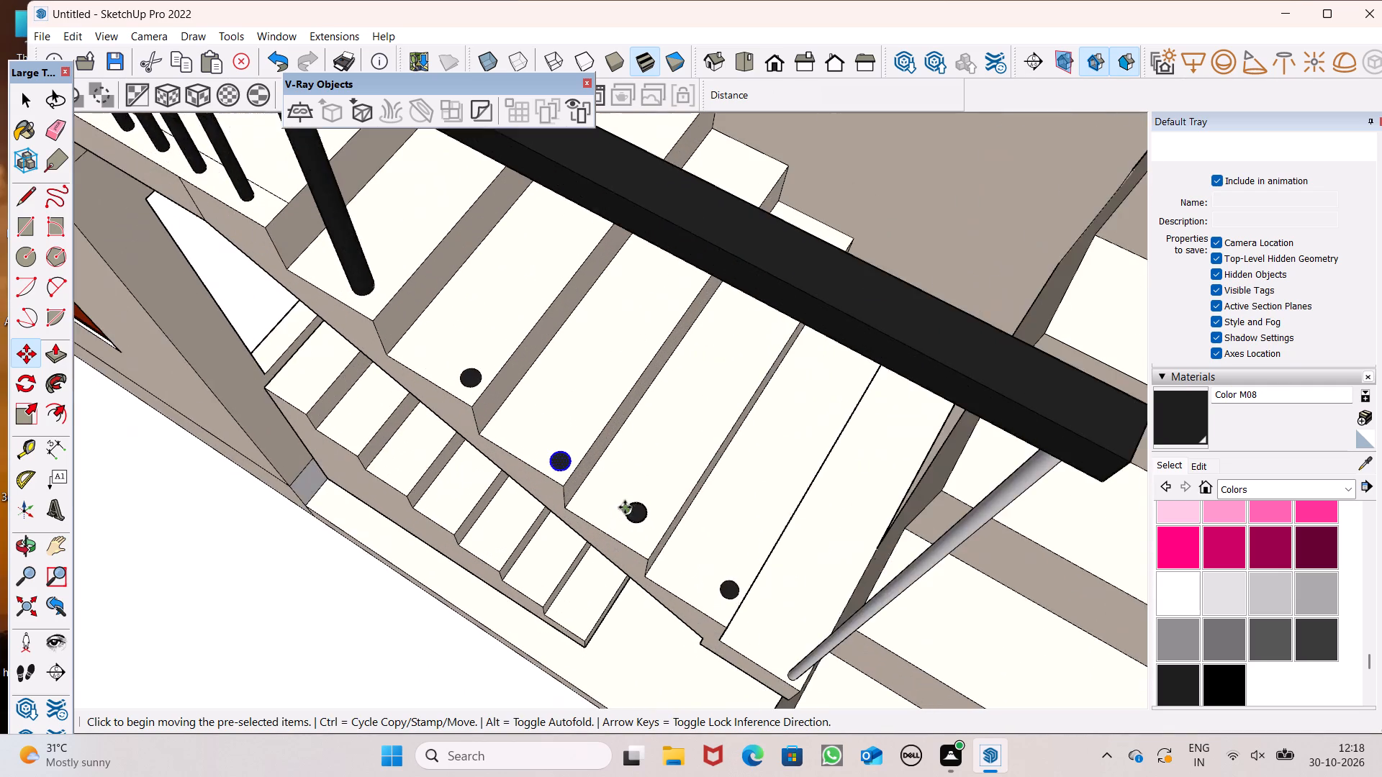
{"action": "scroll", "coordinate": [642, 533], "scroll_direction": "up", "scroll_amount": 7}
{"action": "double_click", "coordinate": [637, 486]}
{"action": "key", "text": "space"}
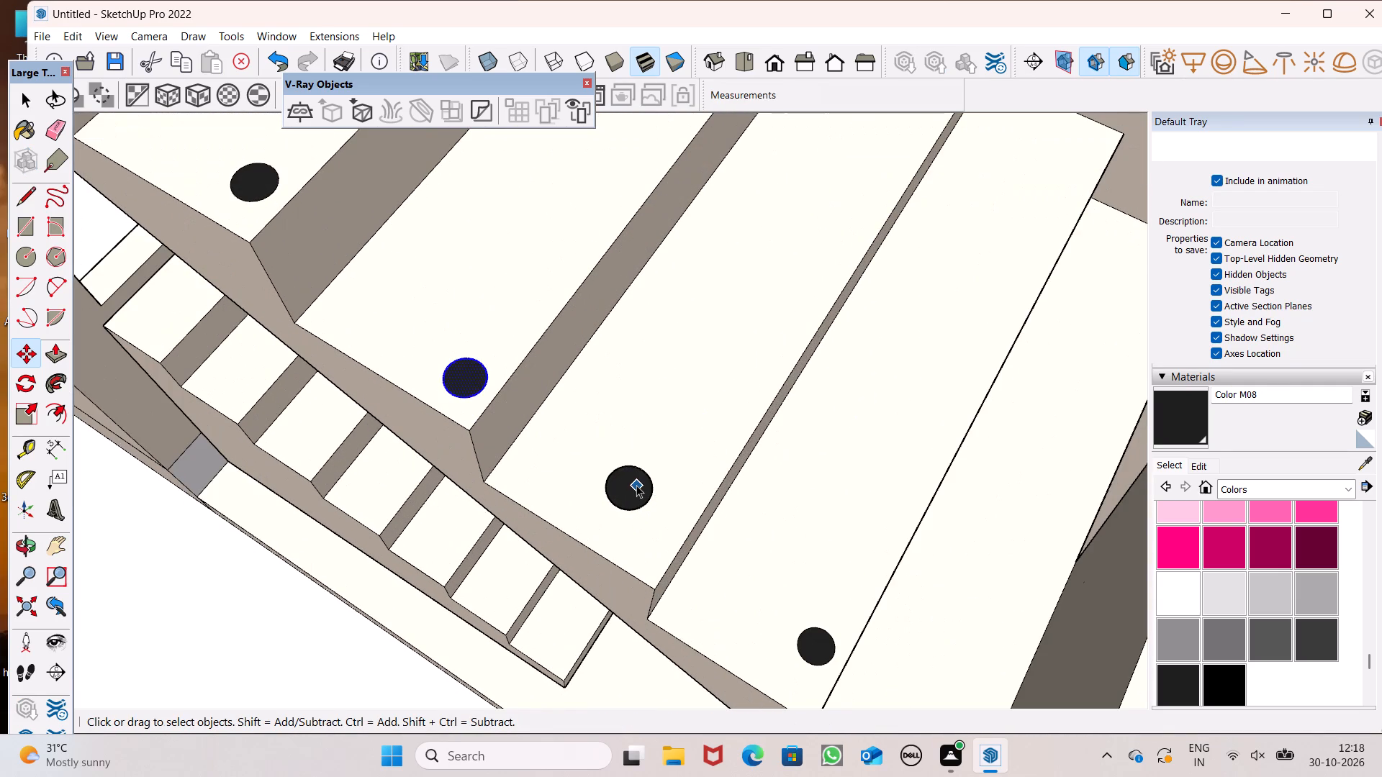
{"action": "double_click", "coordinate": [636, 485]}
{"action": "key", "text": "m"}
{"action": "key", "text": "Return"}
{"action": "scroll", "coordinate": [628, 600], "scroll_direction": "up", "scroll_amount": 8}
{"action": "left_click_drag", "start_coordinate": [623, 392], "coordinate": [657, 524]}
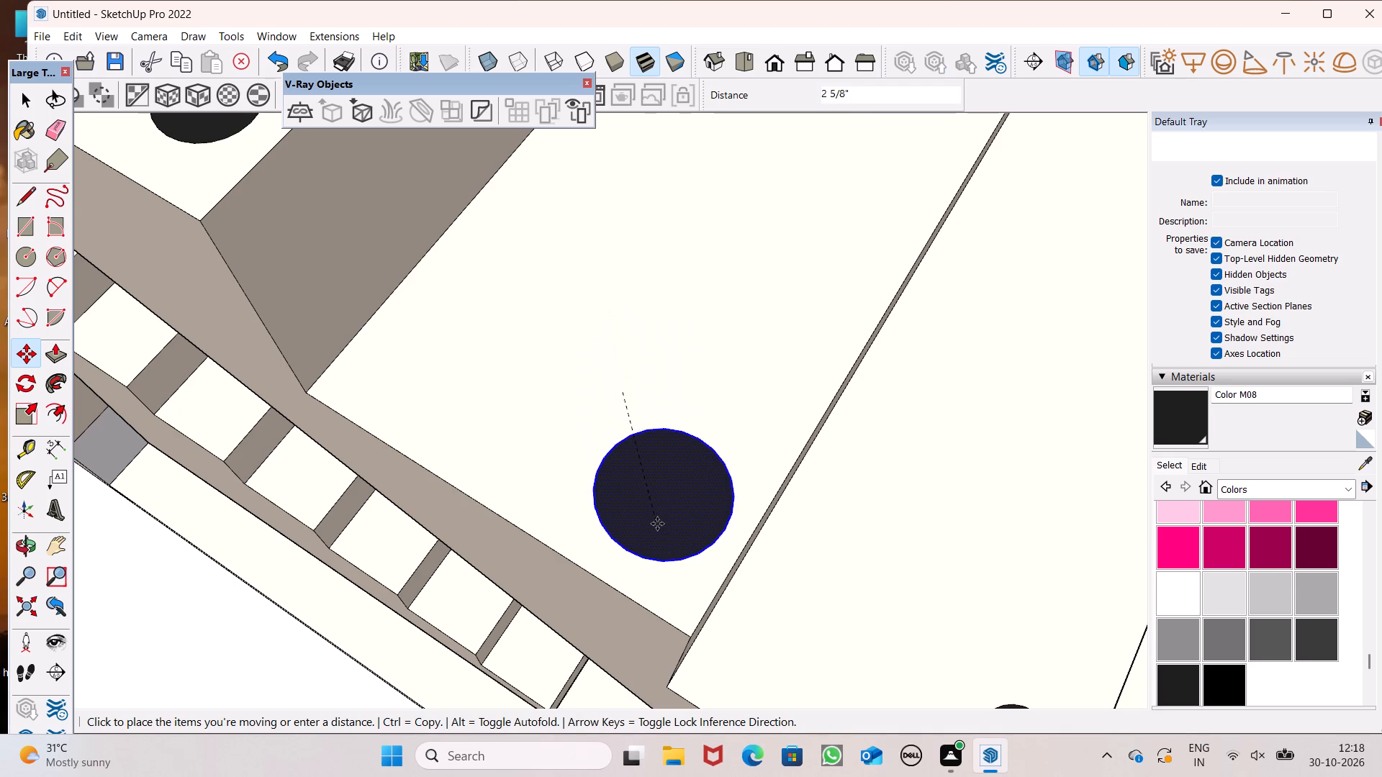
{"action": "left_click_drag", "start_coordinate": [657, 524], "coordinate": [654, 526]}
{"action": "scroll", "coordinate": [618, 359], "scroll_direction": "down", "scroll_amount": 13}
{"action": "left_click_drag", "start_coordinate": [638, 404], "coordinate": [723, 504]}
{"action": "key", "text": "space"}
Move the black circle on the fifth tread slightly closer to the tread's outer front corner, in line with the others.
{"action": "scroll", "coordinate": [757, 508], "scroll_direction": "up", "scroll_amount": 5}
{"action": "double_click", "coordinate": [732, 465]}
{"action": "key", "text": "m"}
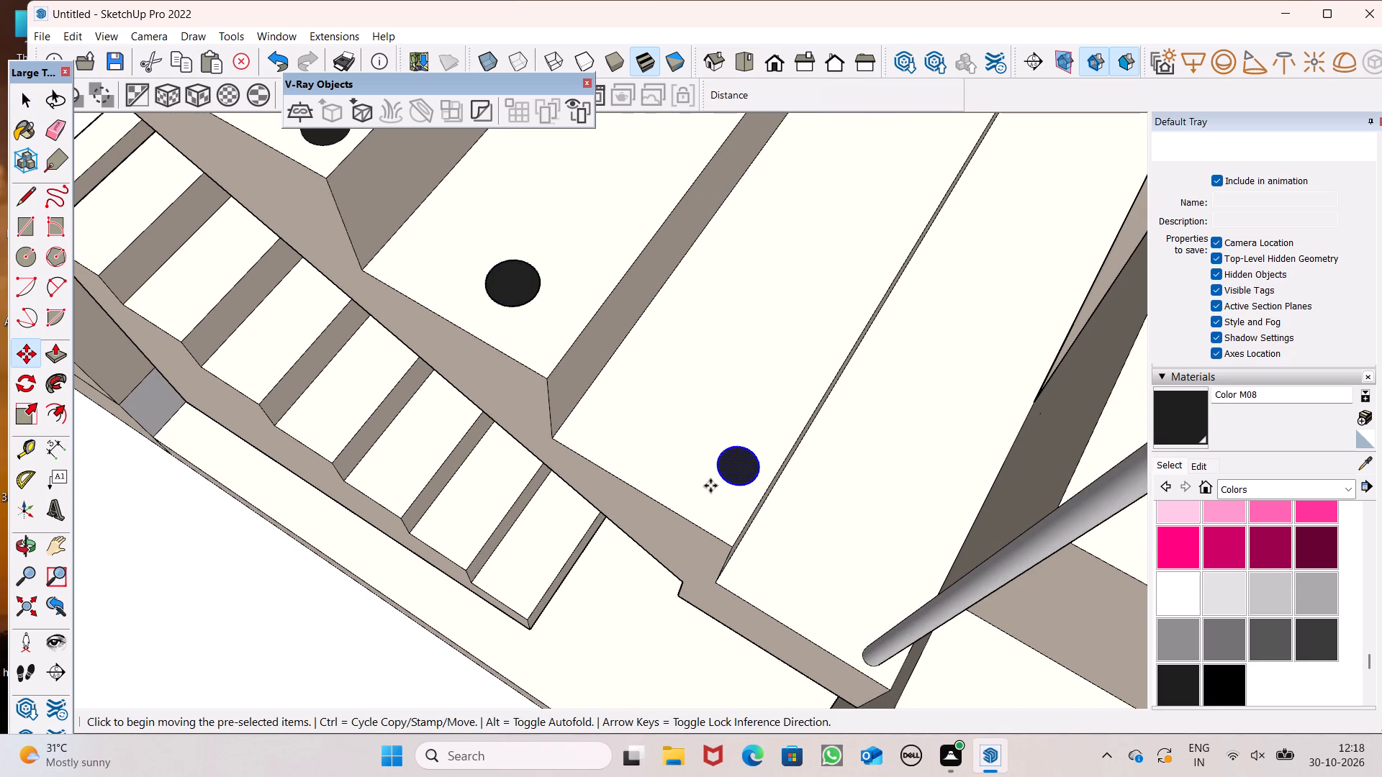
{"action": "key", "text": "Return"}
{"action": "scroll", "coordinate": [718, 511], "scroll_direction": "up", "scroll_amount": 7}
{"action": "left_click_drag", "start_coordinate": [761, 437], "coordinate": [740, 511]}
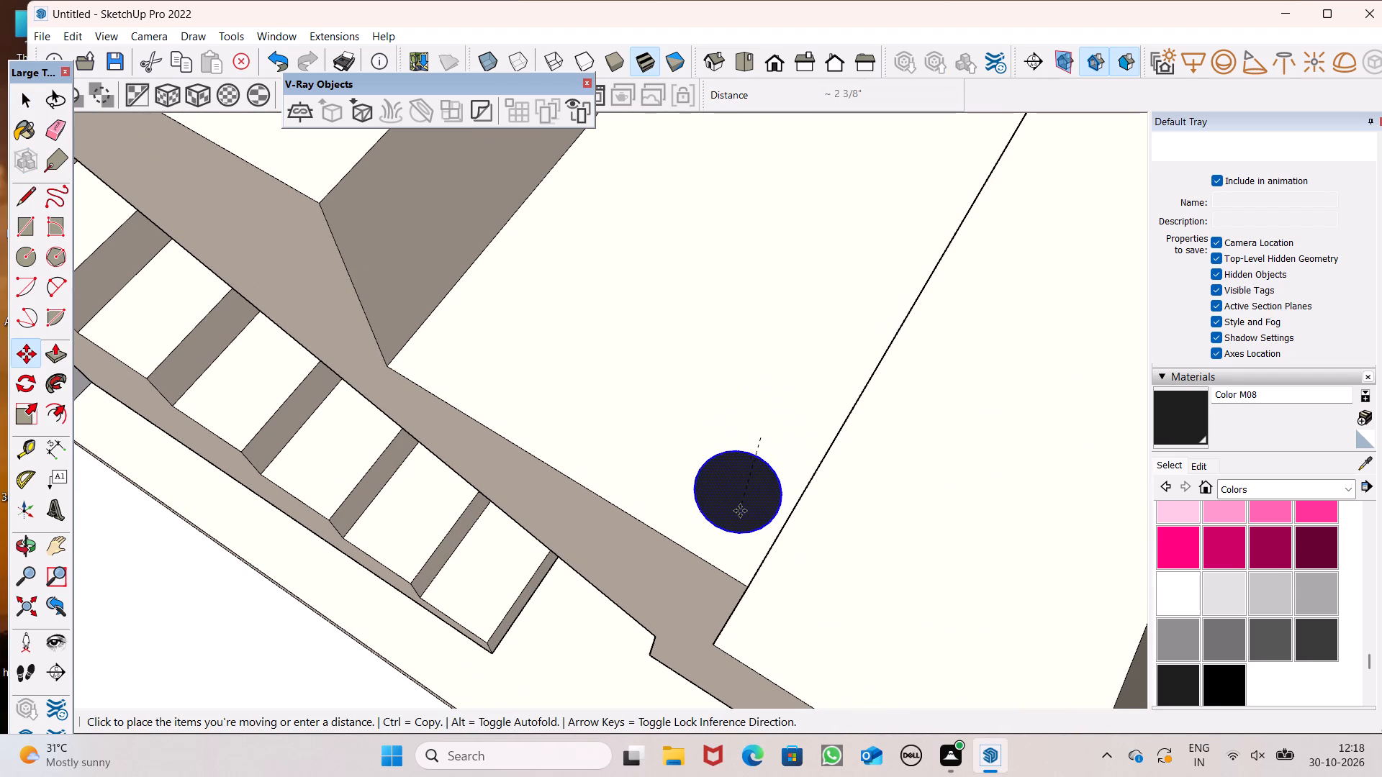
{"action": "left_click_drag", "start_coordinate": [740, 511], "coordinate": [729, 509]}
{"action": "left_click_drag", "start_coordinate": [718, 489], "coordinate": [731, 500]}
{"action": "key", "text": "space"}
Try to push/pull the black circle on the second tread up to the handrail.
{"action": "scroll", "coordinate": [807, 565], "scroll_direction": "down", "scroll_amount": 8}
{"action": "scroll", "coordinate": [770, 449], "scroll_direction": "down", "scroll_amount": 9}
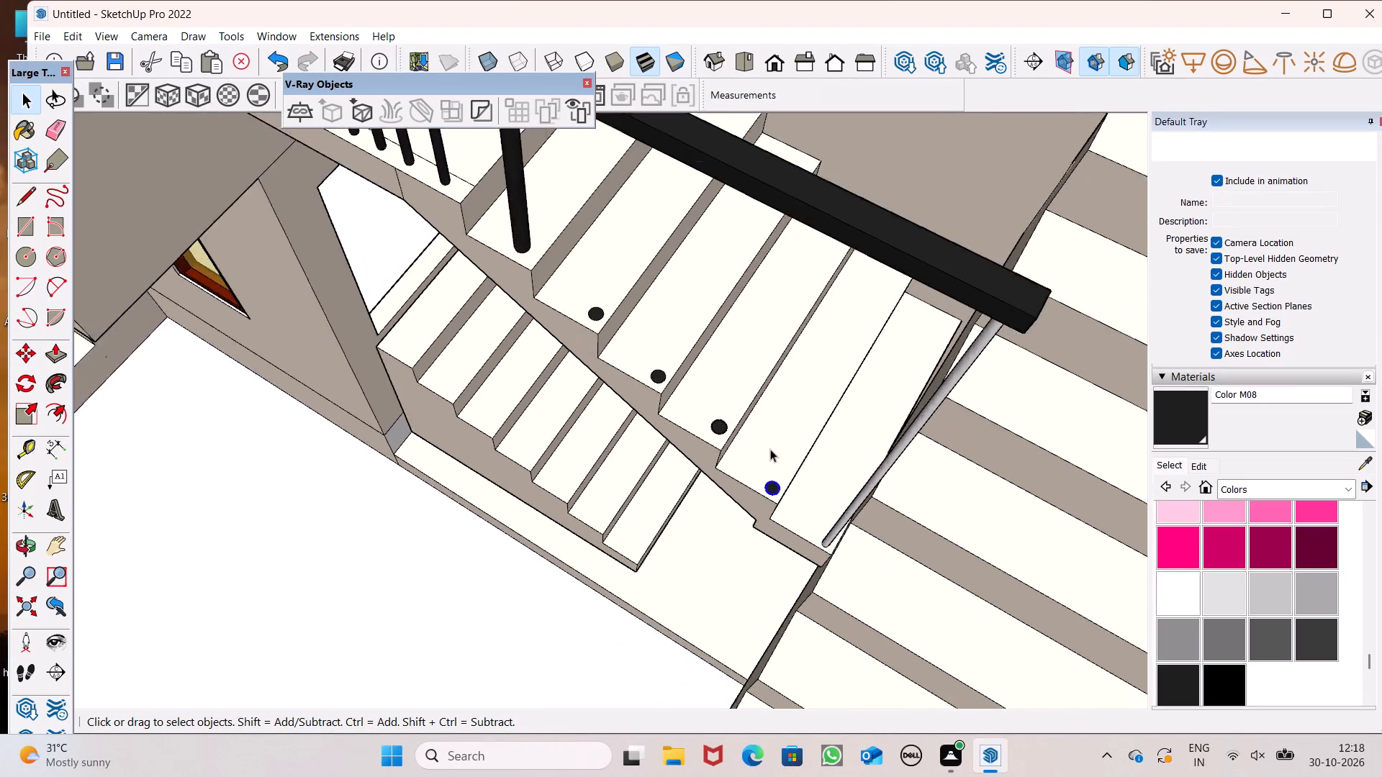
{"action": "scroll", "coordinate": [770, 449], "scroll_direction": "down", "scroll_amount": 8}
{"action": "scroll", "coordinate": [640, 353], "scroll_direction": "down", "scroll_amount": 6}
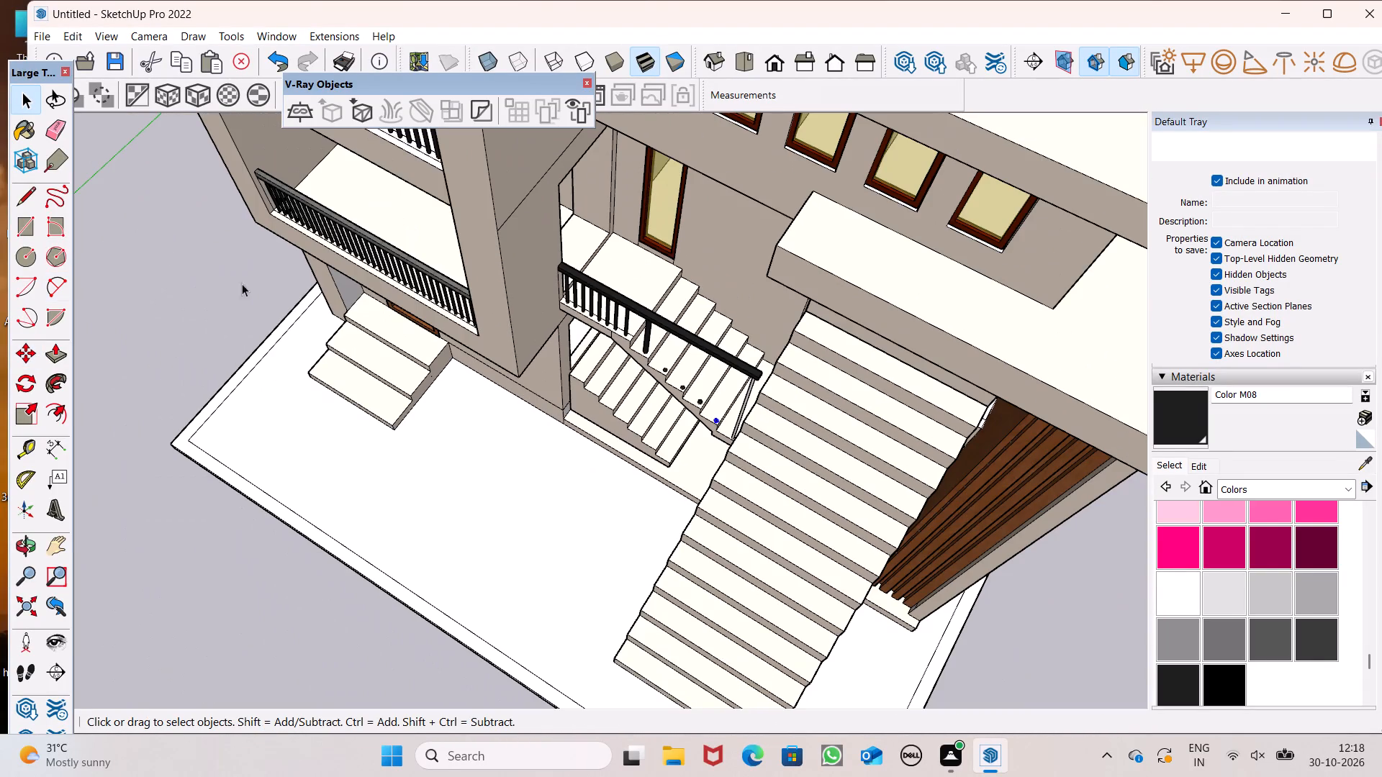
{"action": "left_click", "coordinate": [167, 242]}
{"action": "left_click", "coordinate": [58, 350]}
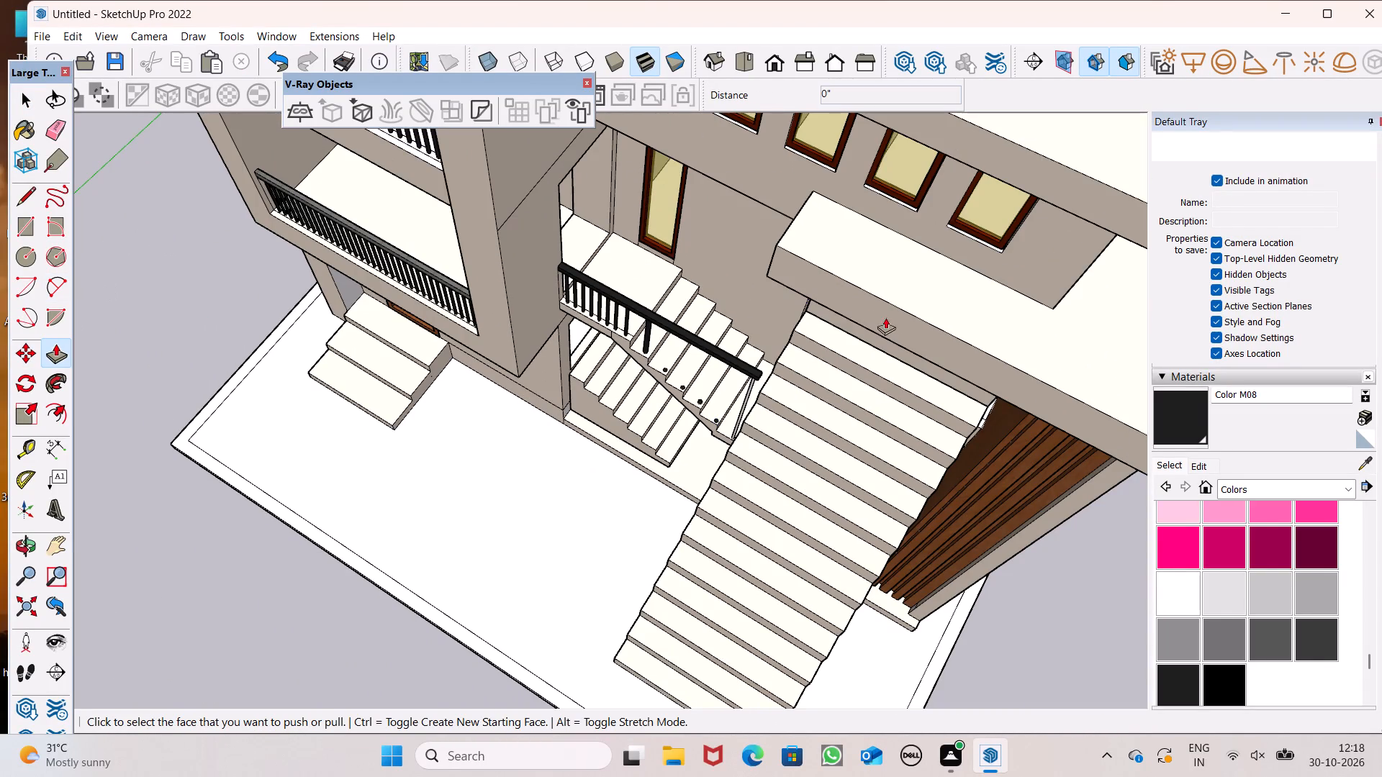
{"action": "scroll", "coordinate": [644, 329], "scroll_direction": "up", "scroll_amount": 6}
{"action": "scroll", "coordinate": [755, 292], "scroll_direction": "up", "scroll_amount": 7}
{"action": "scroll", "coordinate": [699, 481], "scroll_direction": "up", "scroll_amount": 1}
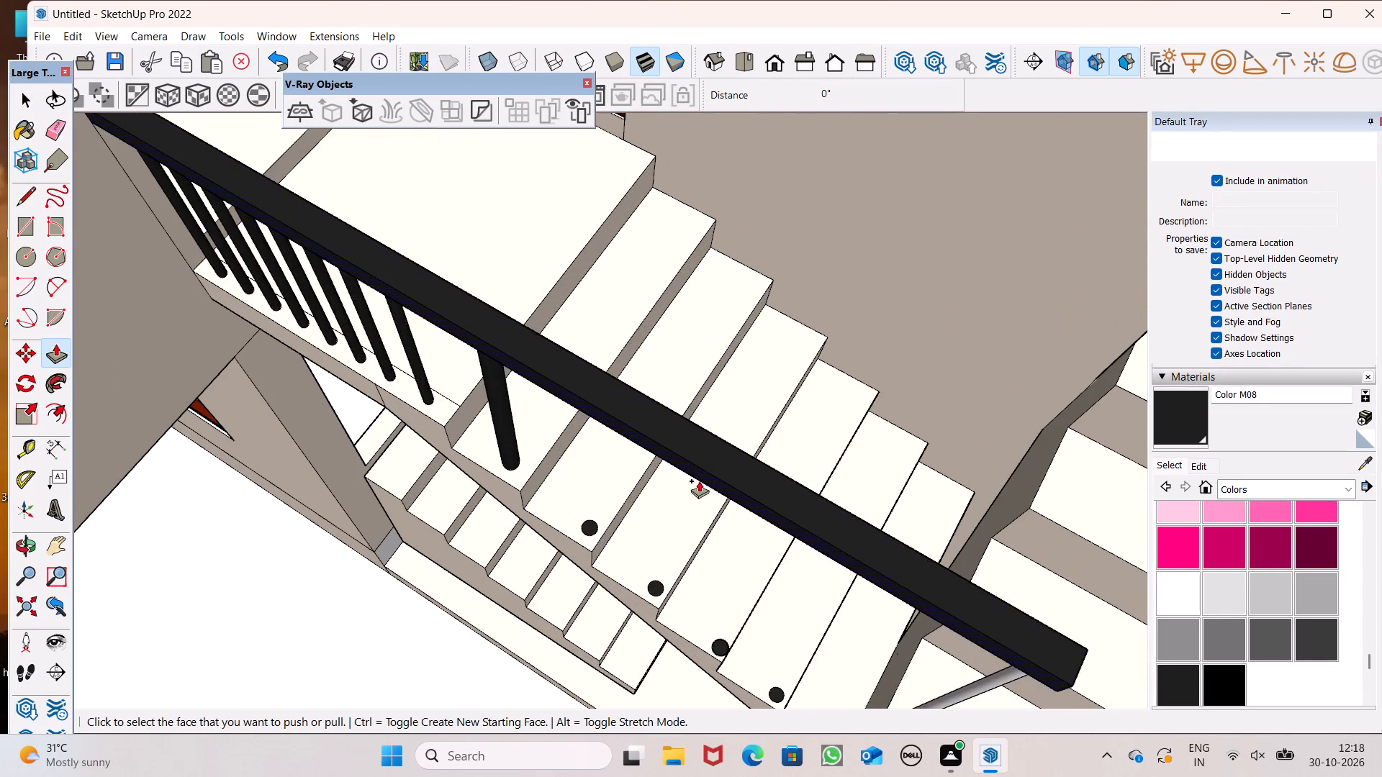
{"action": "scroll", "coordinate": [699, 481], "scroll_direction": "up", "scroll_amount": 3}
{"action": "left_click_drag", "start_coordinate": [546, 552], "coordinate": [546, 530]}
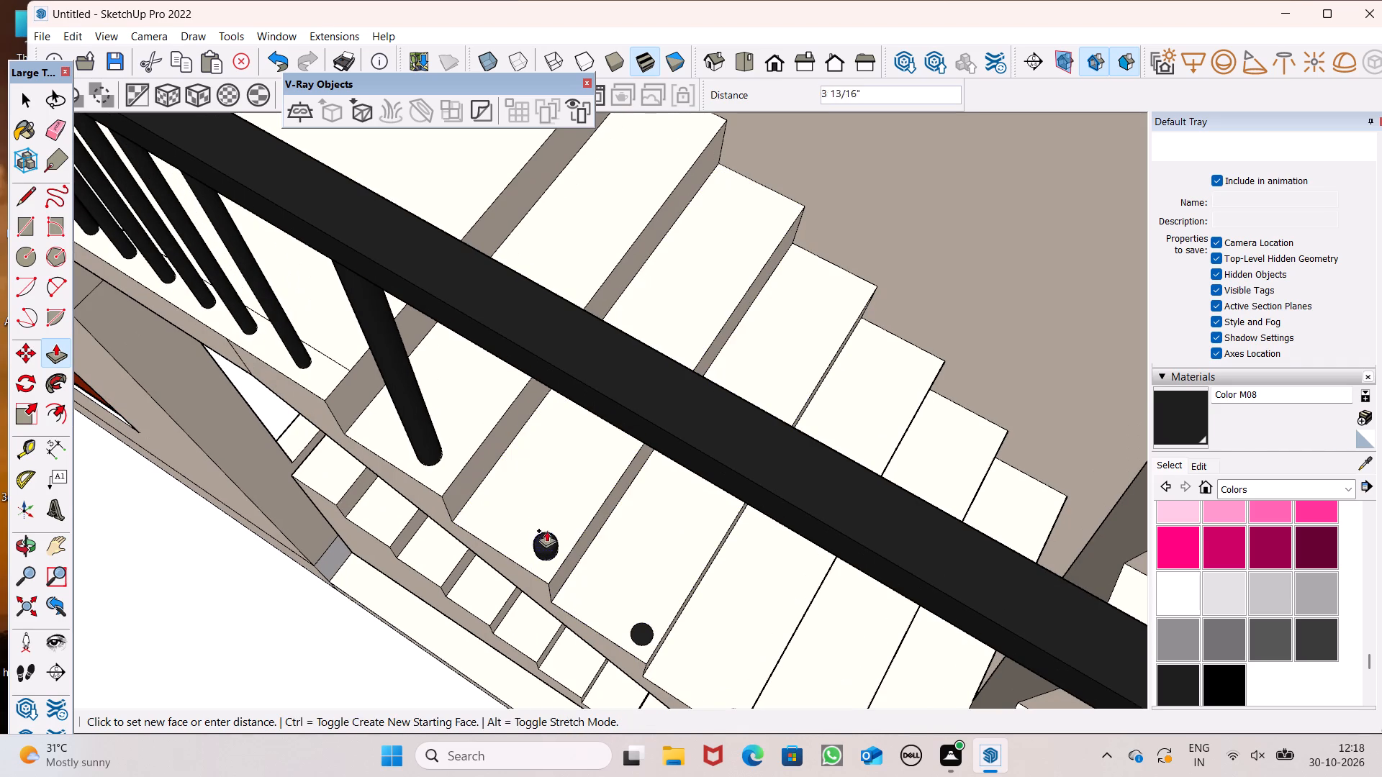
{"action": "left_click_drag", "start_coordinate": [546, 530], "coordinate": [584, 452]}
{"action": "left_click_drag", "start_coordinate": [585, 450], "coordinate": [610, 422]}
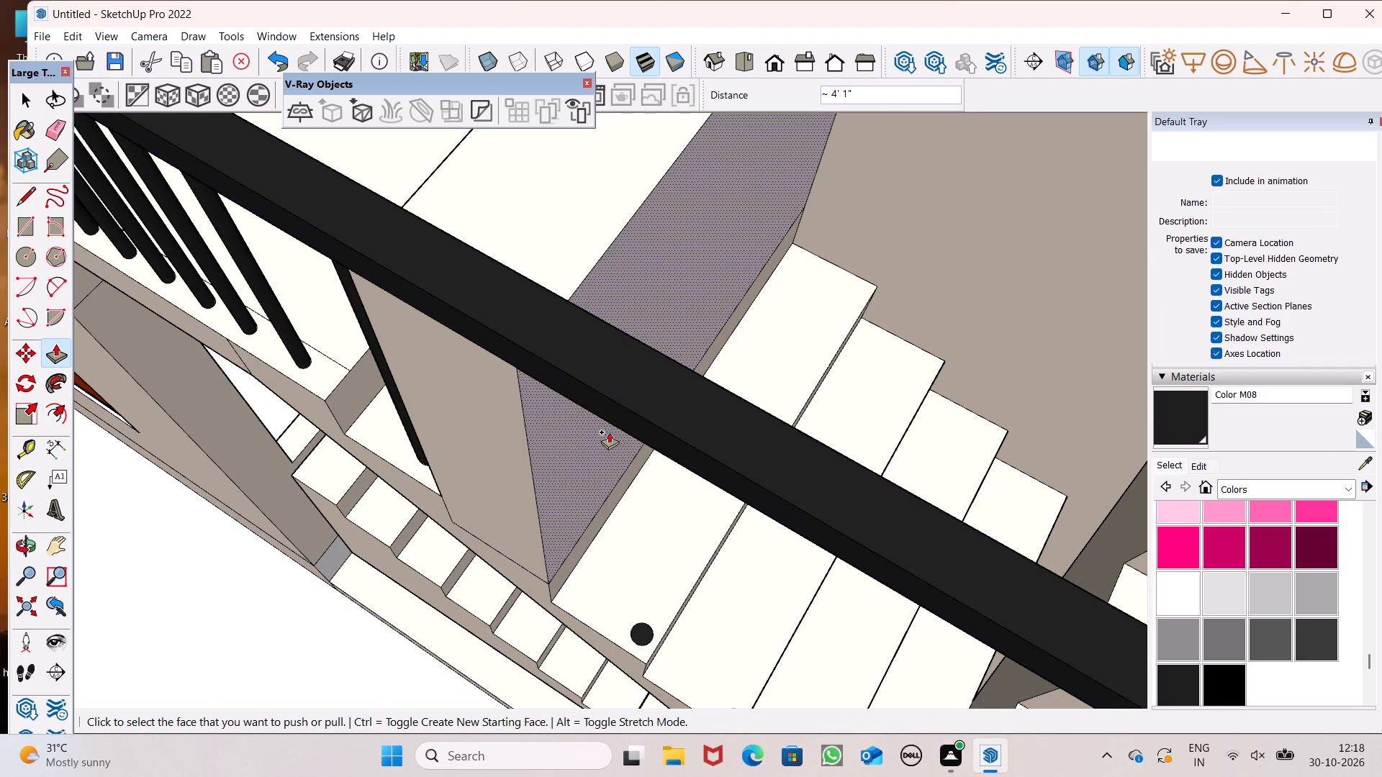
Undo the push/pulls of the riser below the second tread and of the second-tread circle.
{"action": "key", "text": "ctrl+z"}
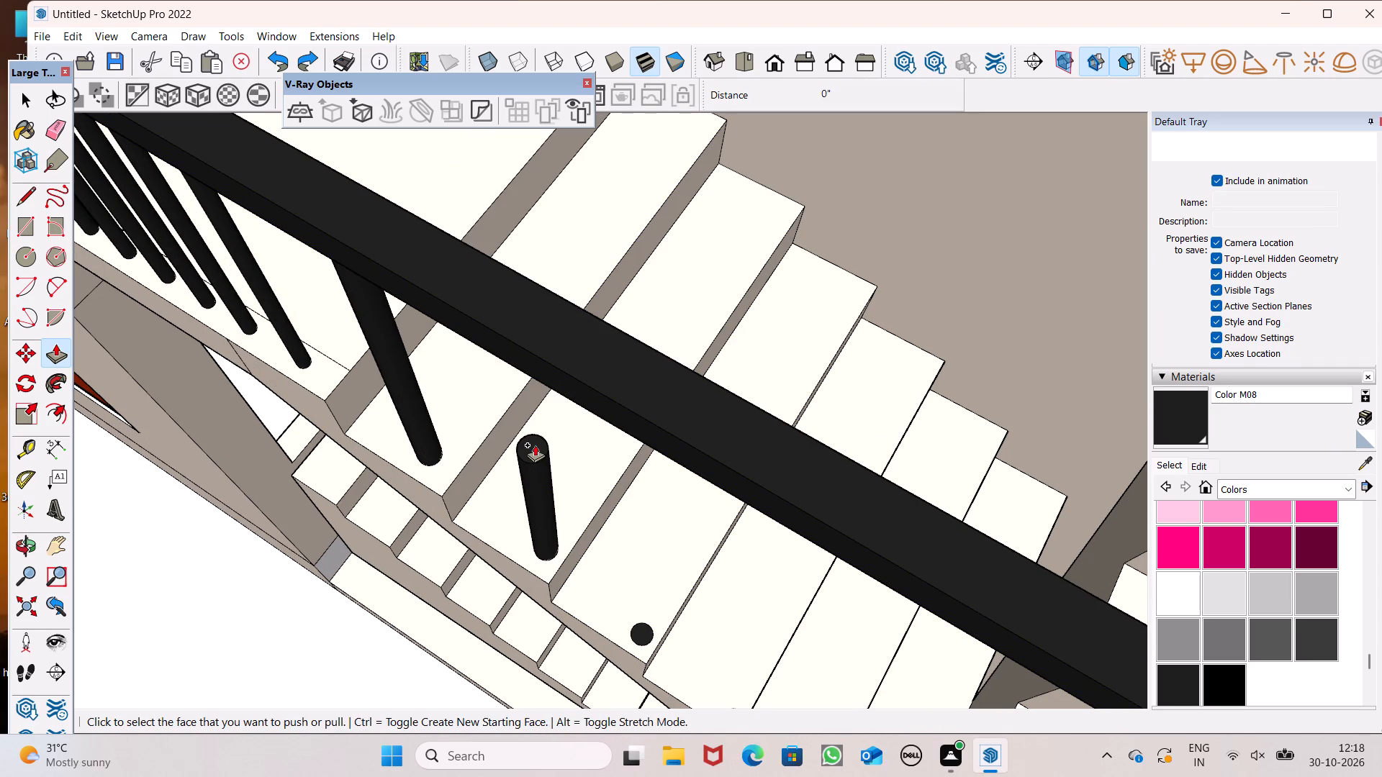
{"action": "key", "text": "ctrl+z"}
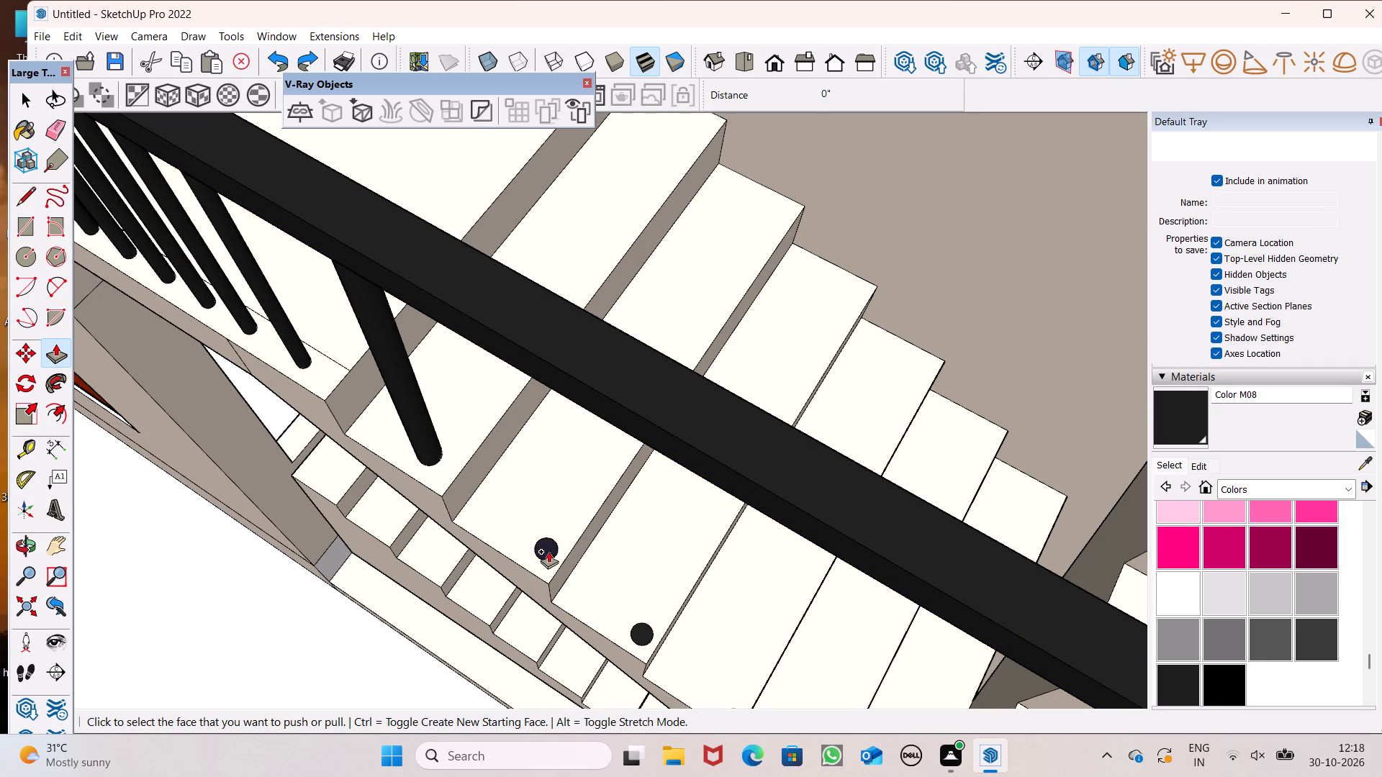
Push/pull the circles on the second, third and fourth treads up to the handrail, about 4' 1", 4' 9" and 4' 9" respectively.
{"action": "left_click_drag", "start_coordinate": [548, 549], "coordinate": [578, 411]}
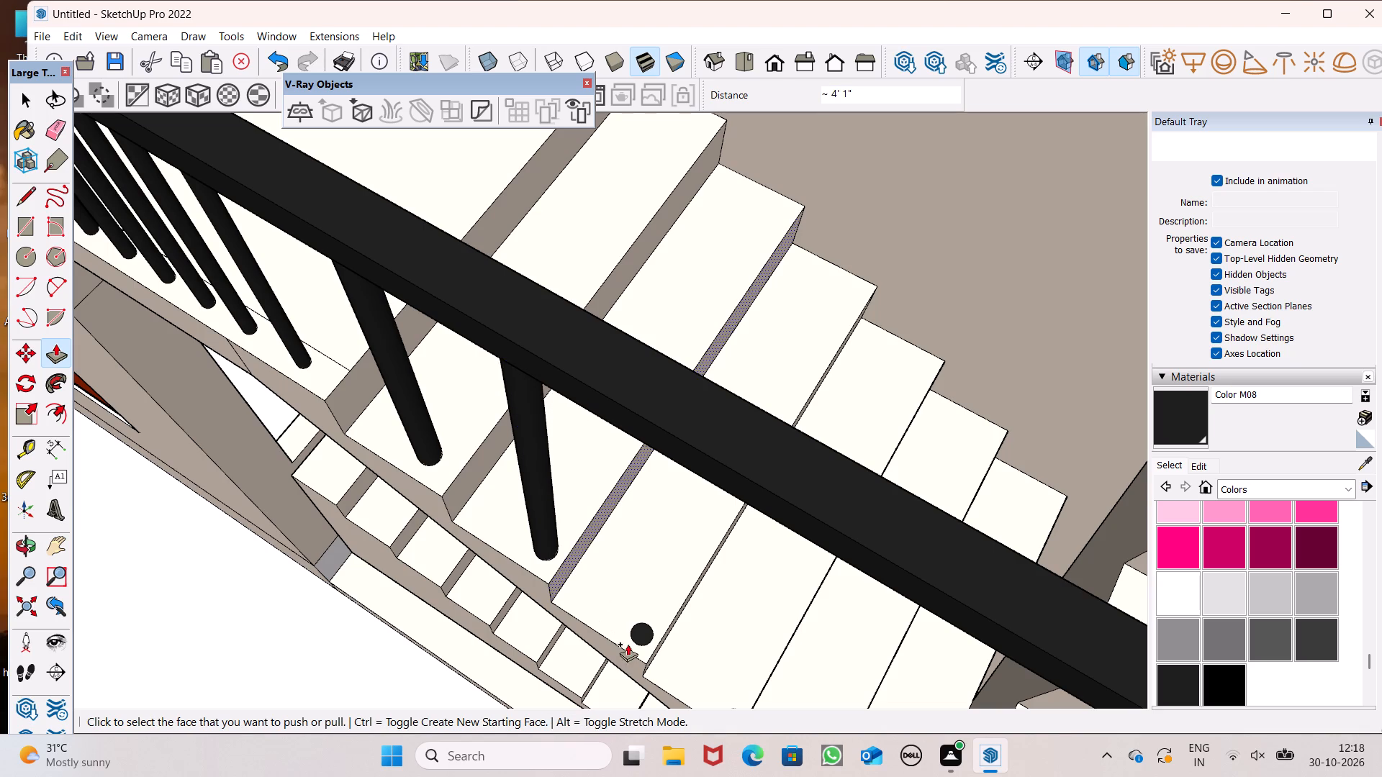
{"action": "left_click_drag", "start_coordinate": [641, 635], "coordinate": [676, 476]}
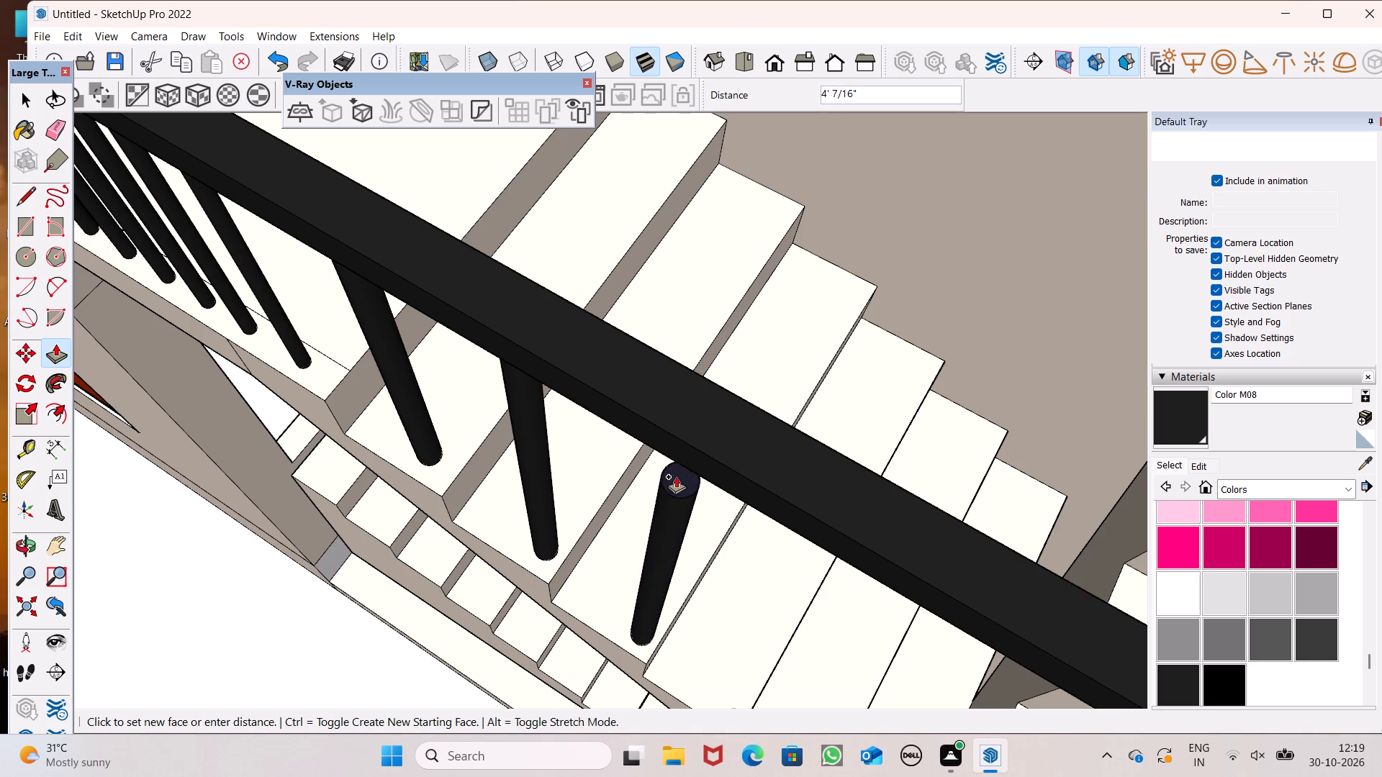
{"action": "left_click_drag", "start_coordinate": [676, 476], "coordinate": [693, 468]}
{"action": "scroll", "coordinate": [579, 408], "scroll_direction": "down", "scroll_amount": 8}
{"action": "scroll", "coordinate": [654, 549], "scroll_direction": "up", "scroll_amount": 5}
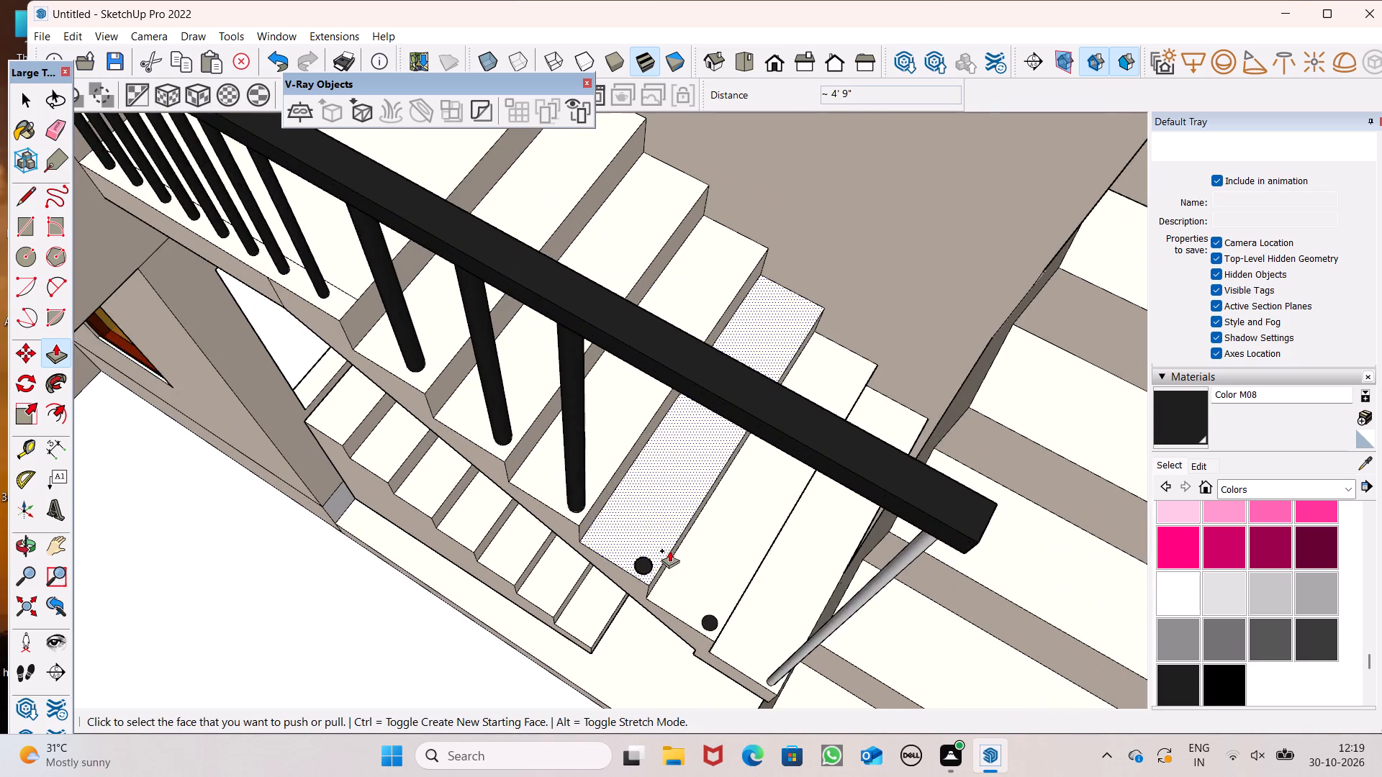
{"action": "left_click_drag", "start_coordinate": [641, 568], "coordinate": [724, 383]}
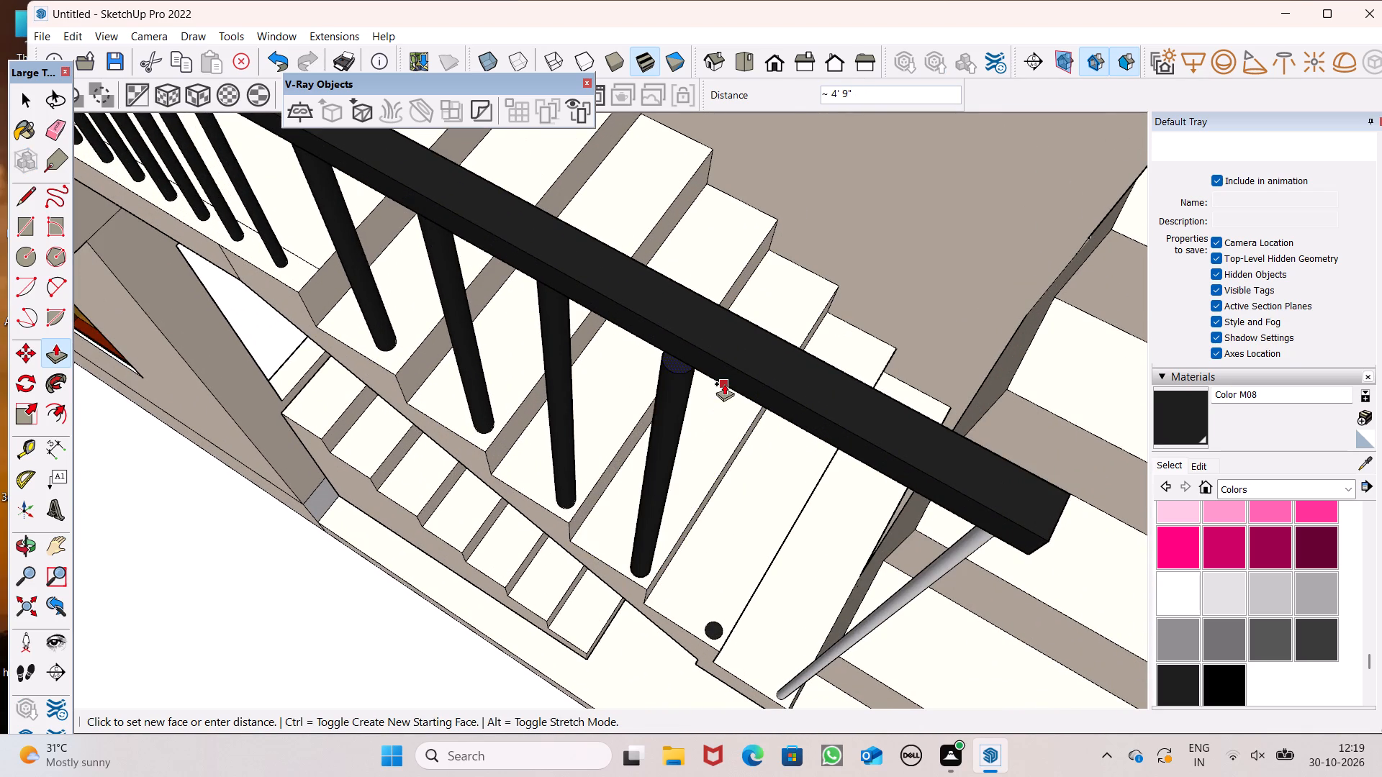
{"action": "left_click_drag", "start_coordinate": [724, 383], "coordinate": [719, 388]}
{"action": "left_click_drag", "start_coordinate": [719, 388], "coordinate": [723, 384]}
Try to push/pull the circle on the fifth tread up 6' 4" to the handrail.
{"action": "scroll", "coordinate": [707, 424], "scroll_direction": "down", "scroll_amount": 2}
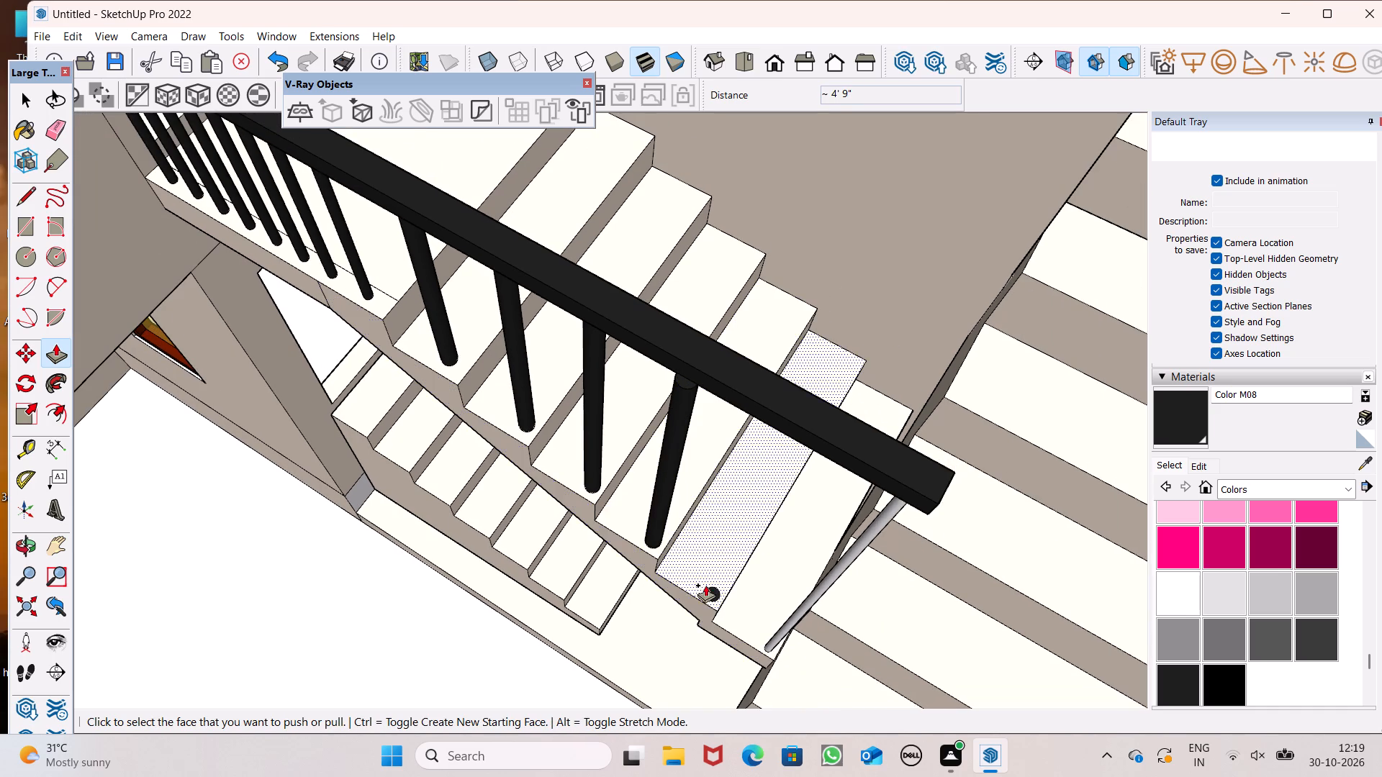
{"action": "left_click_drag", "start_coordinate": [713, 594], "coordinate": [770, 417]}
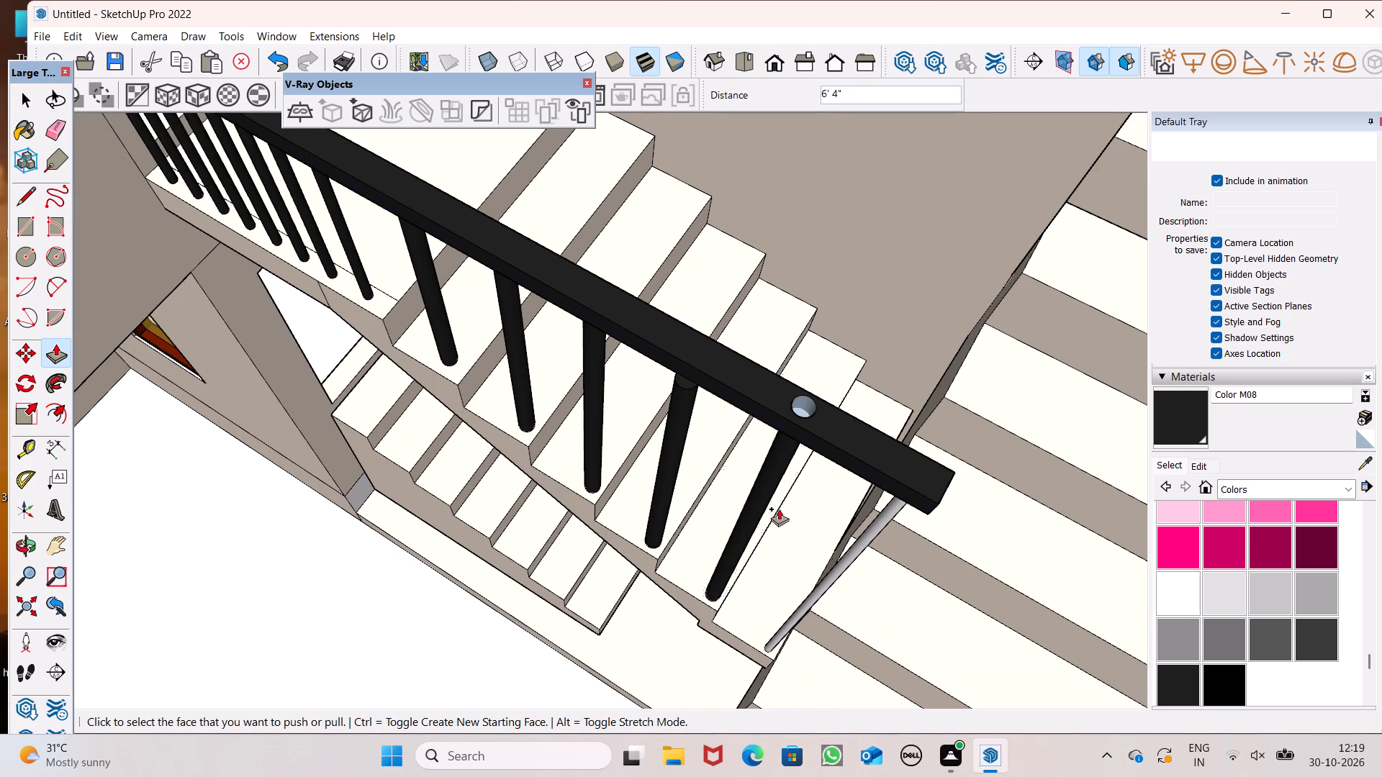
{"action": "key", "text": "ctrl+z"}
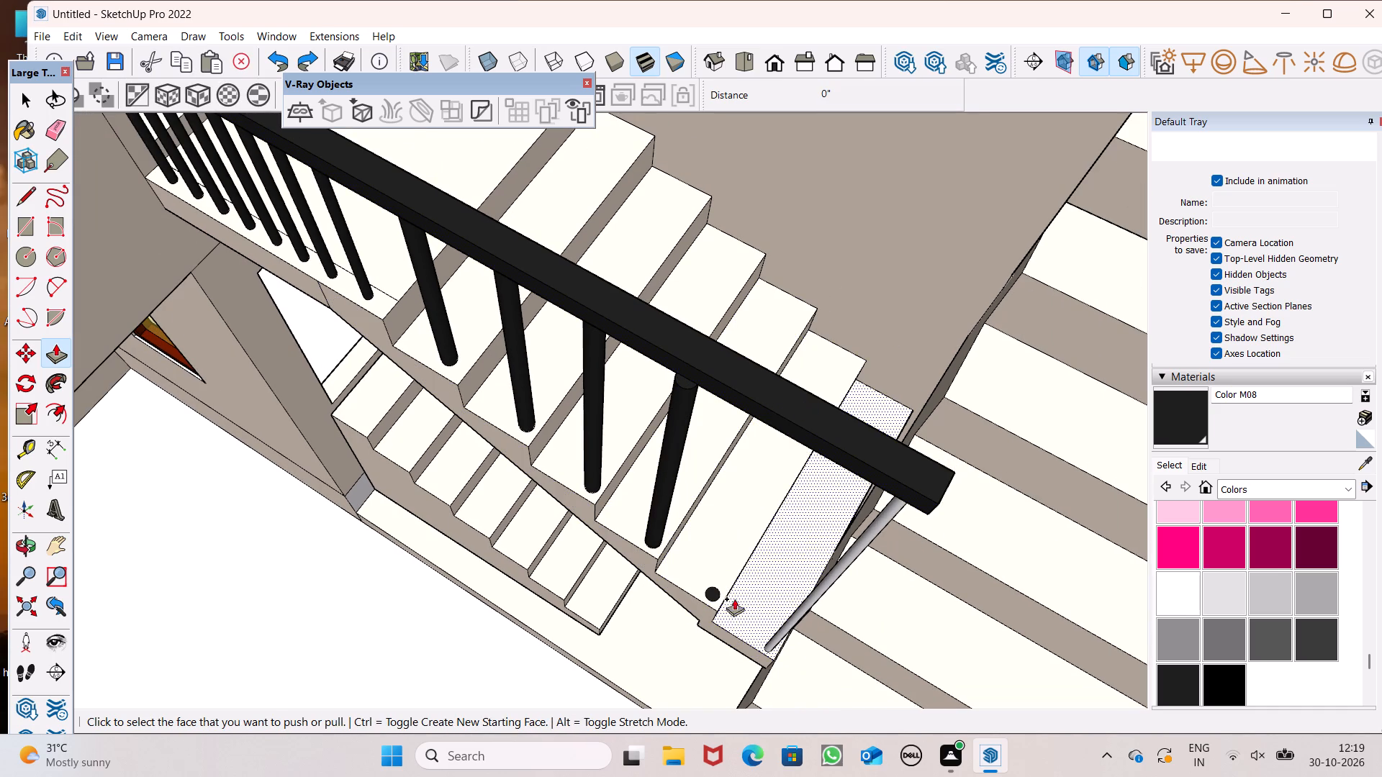
Push/pull the circle on the fifth tread up about 6' 1" to the underside of the handrail.
{"action": "left_click_drag", "start_coordinate": [717, 597], "coordinate": [806, 443]}
Paint the thin white end post and the handrail's white end face with Color M08.
{"action": "scroll", "coordinate": [744, 444], "scroll_direction": "down", "scroll_amount": 7}
{"action": "middle_click_drag", "start_coordinate": [769, 398], "coordinate": [797, 140]}
{"action": "scroll", "coordinate": [797, 140], "scroll_direction": "up", "scroll_amount": 1}
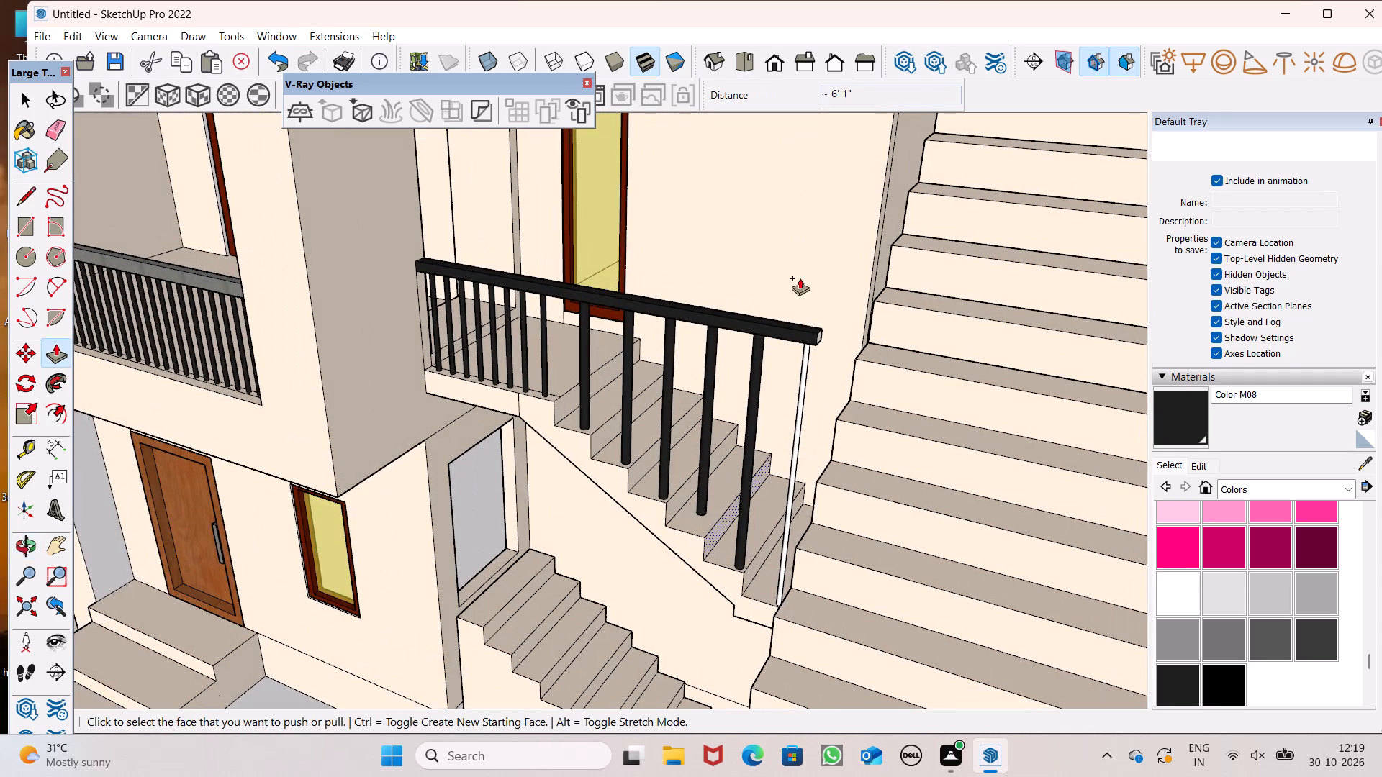
{"action": "left_click", "coordinate": [1195, 417]}
{"action": "scroll", "coordinate": [769, 467], "scroll_direction": "up", "scroll_amount": 5}
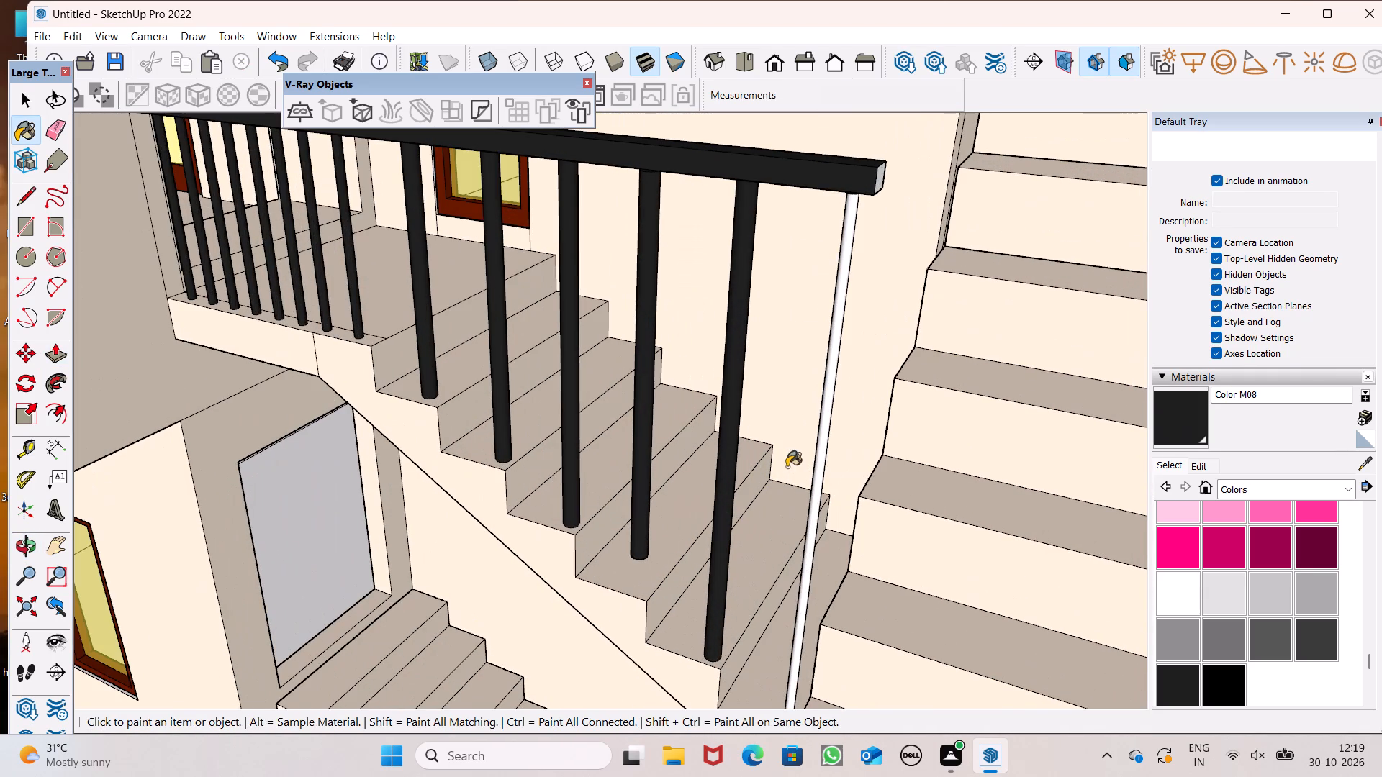
{"action": "left_click", "coordinate": [821, 473]}
{"action": "middle_click_drag", "start_coordinate": [818, 476], "coordinate": [671, 519]}
{"action": "scroll", "coordinate": [669, 519], "scroll_direction": "up", "scroll_amount": 1}
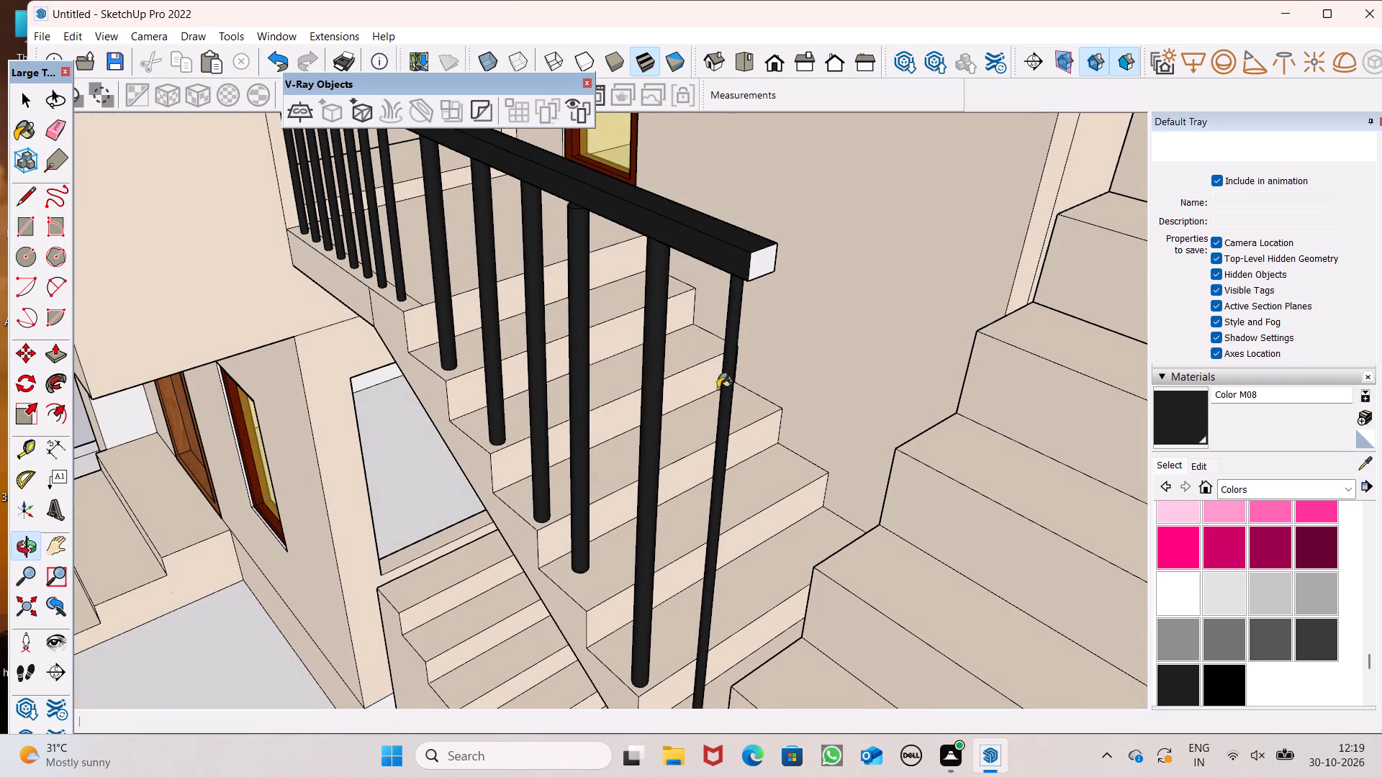
{"action": "left_click", "coordinate": [778, 201]}
Examine the railing of the narrow flight from several sides and from below, checking where the balusters meet the treads.
{"action": "scroll", "coordinate": [778, 215], "scroll_direction": "down", "scroll_amount": 14}
{"action": "middle_click_drag", "start_coordinate": [642, 373], "coordinate": [1108, 219]}
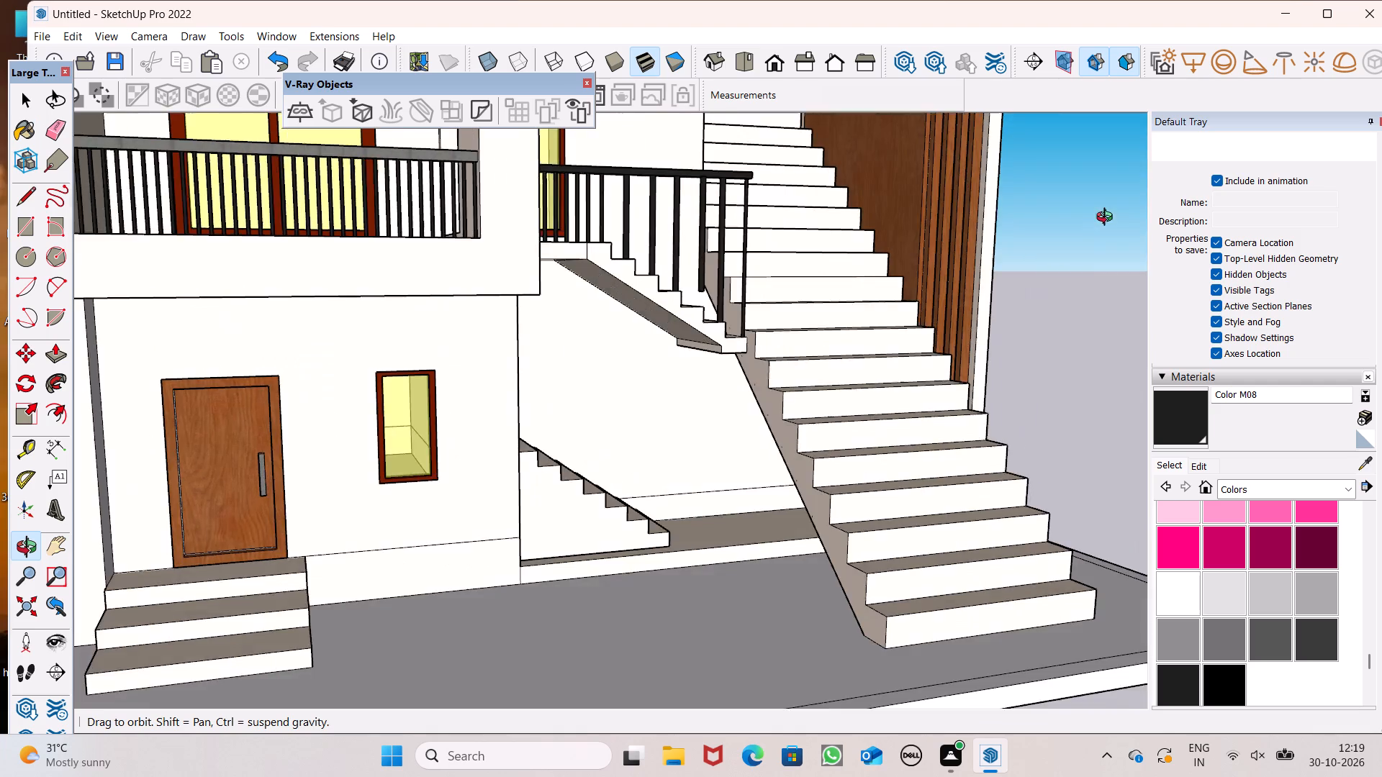
{"action": "middle_click_drag", "start_coordinate": [1108, 219], "coordinate": [908, 400]}
{"action": "scroll", "coordinate": [567, 374], "scroll_direction": "down", "scroll_amount": 6}
{"action": "middle_click_drag", "start_coordinate": [566, 363], "coordinate": [653, 258]}
{"action": "scroll", "coordinate": [655, 325], "scroll_direction": "up", "scroll_amount": 8}
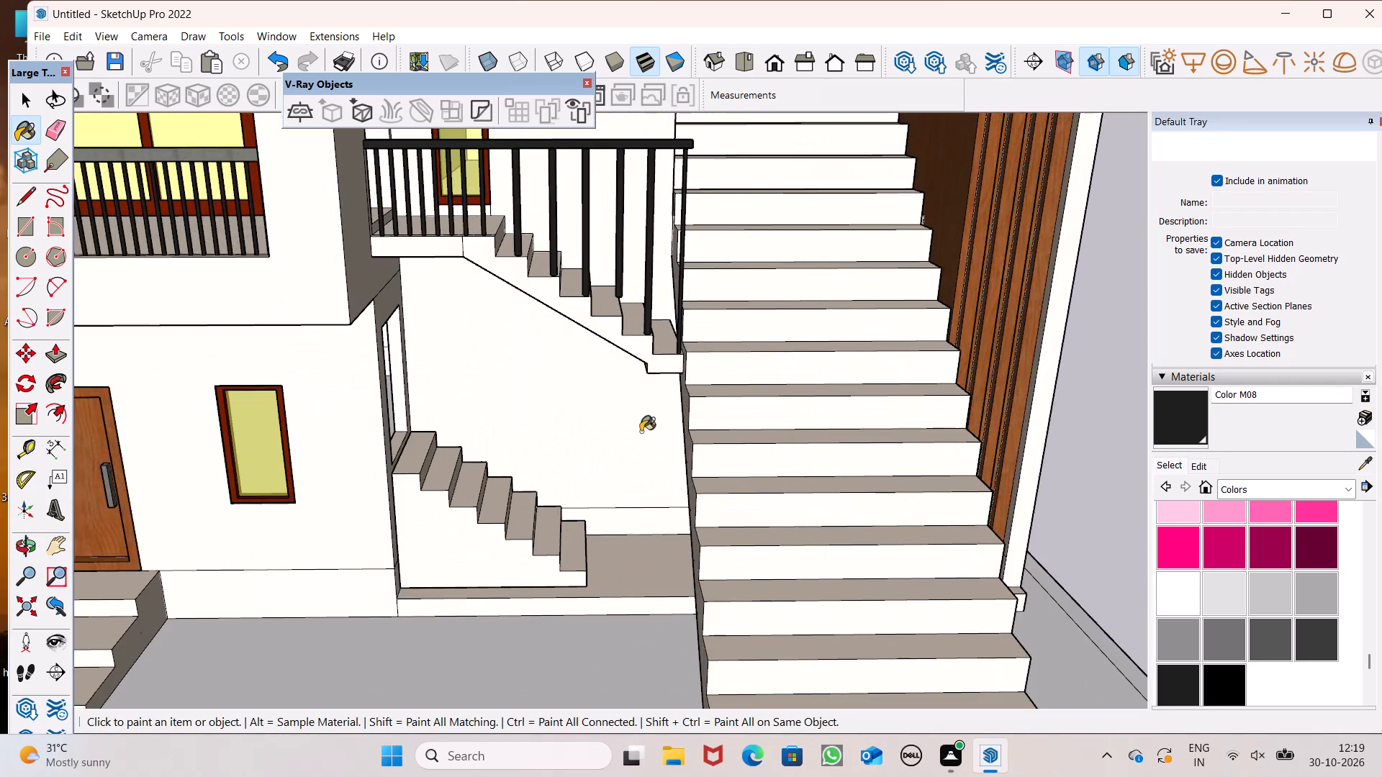
{"action": "scroll", "coordinate": [623, 343], "scroll_direction": "up", "scroll_amount": 9}
{"action": "scroll", "coordinate": [629, 253], "scroll_direction": "up", "scroll_amount": 1}
{"action": "middle_click_drag", "start_coordinate": [628, 253], "coordinate": [483, 204]}
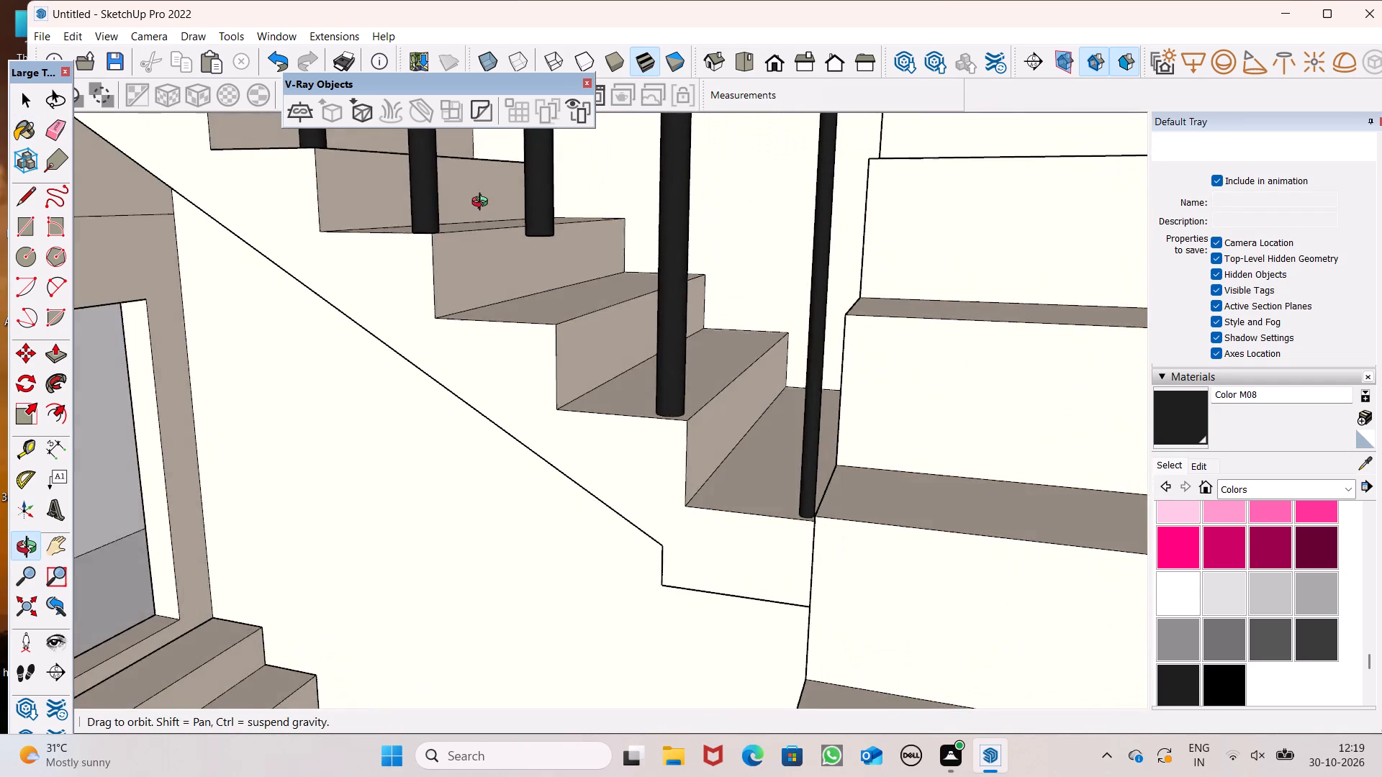
{"action": "middle_click_drag", "start_coordinate": [483, 204], "coordinate": [584, 79]}
{"action": "scroll", "coordinate": [584, 79], "scroll_direction": "up", "scroll_amount": 8}
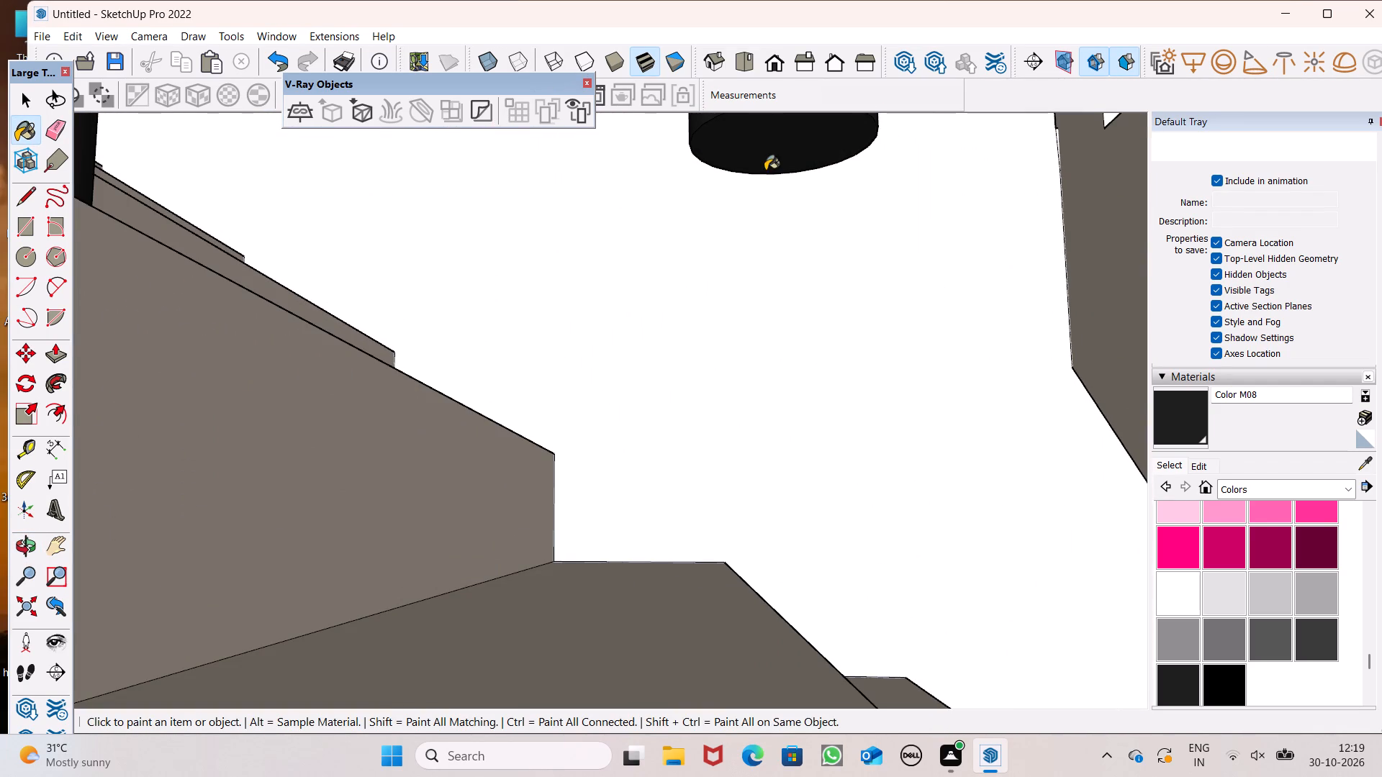
{"action": "left_click_drag", "start_coordinate": [765, 166], "coordinate": [695, 444]}
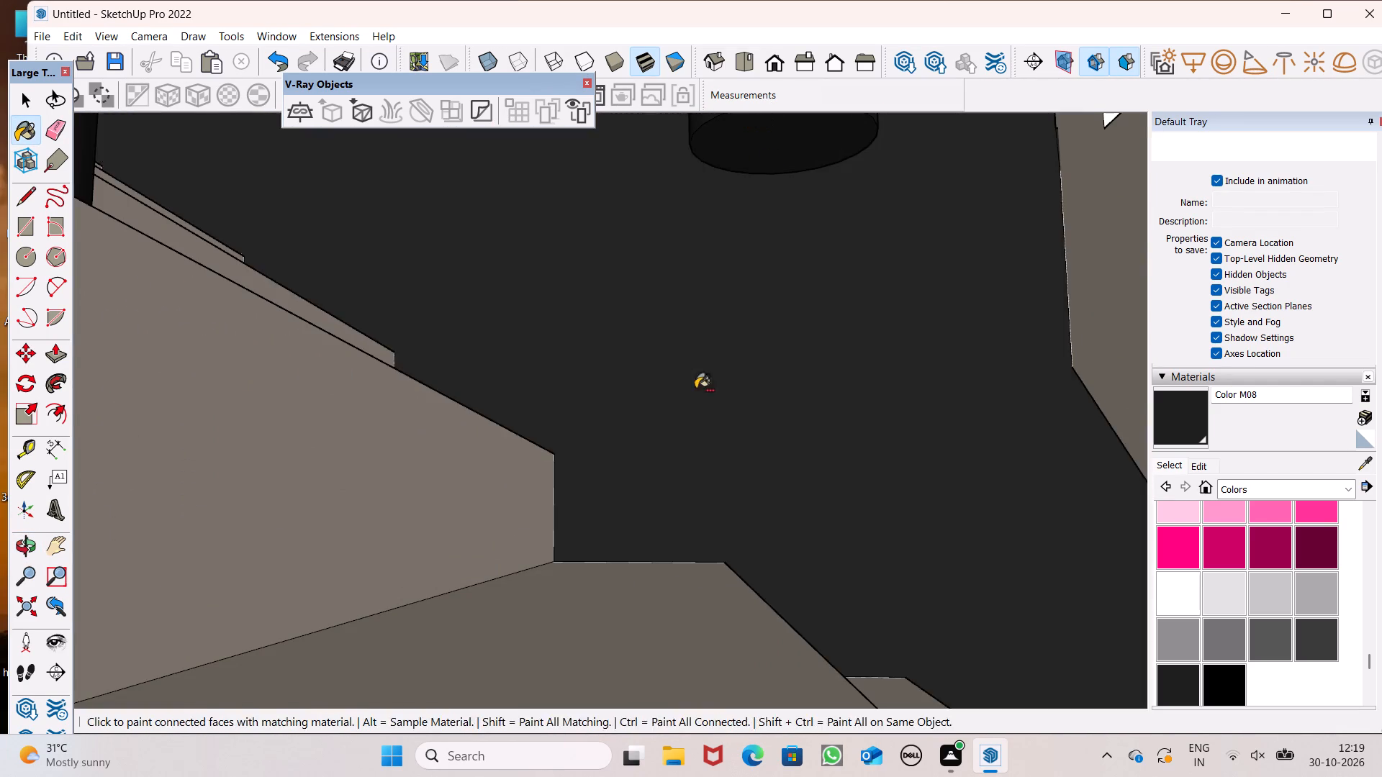
{"action": "key", "text": "ctrl+z"}
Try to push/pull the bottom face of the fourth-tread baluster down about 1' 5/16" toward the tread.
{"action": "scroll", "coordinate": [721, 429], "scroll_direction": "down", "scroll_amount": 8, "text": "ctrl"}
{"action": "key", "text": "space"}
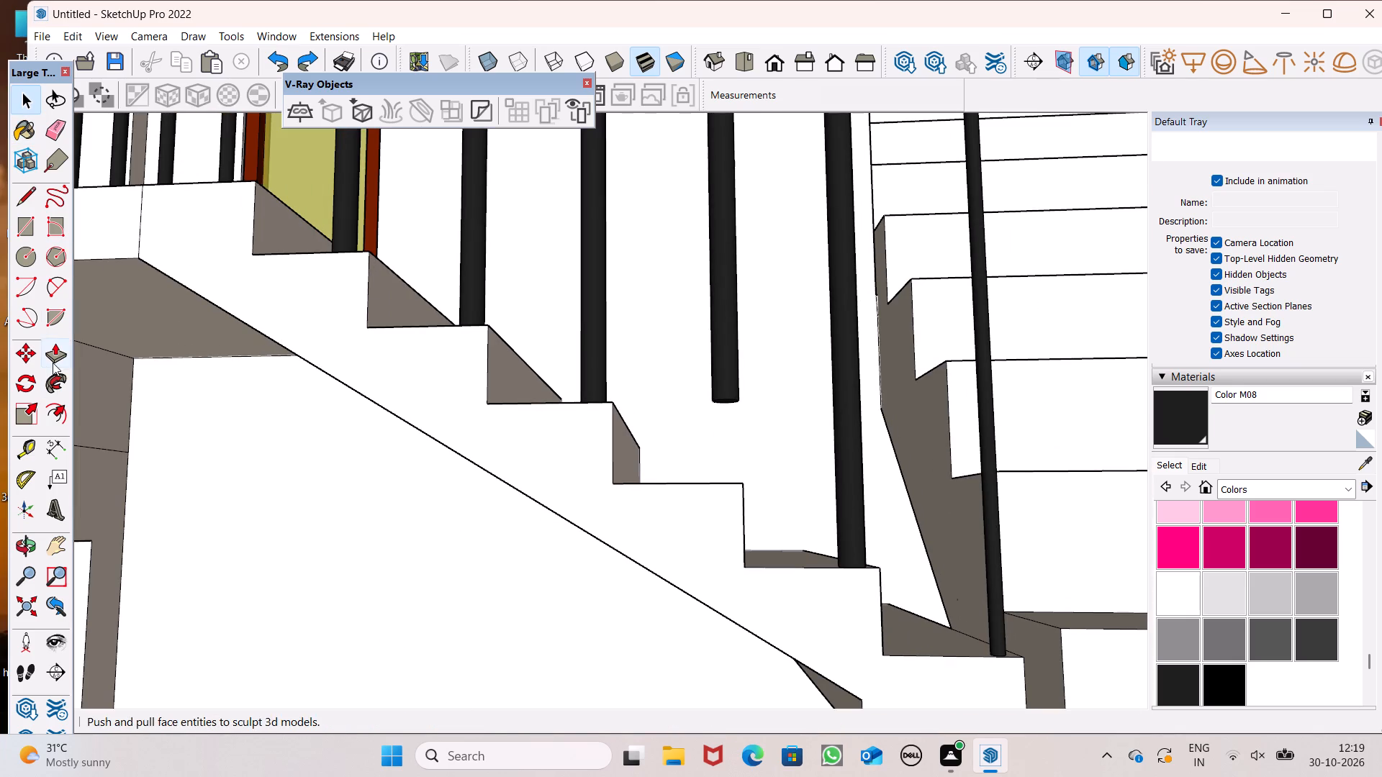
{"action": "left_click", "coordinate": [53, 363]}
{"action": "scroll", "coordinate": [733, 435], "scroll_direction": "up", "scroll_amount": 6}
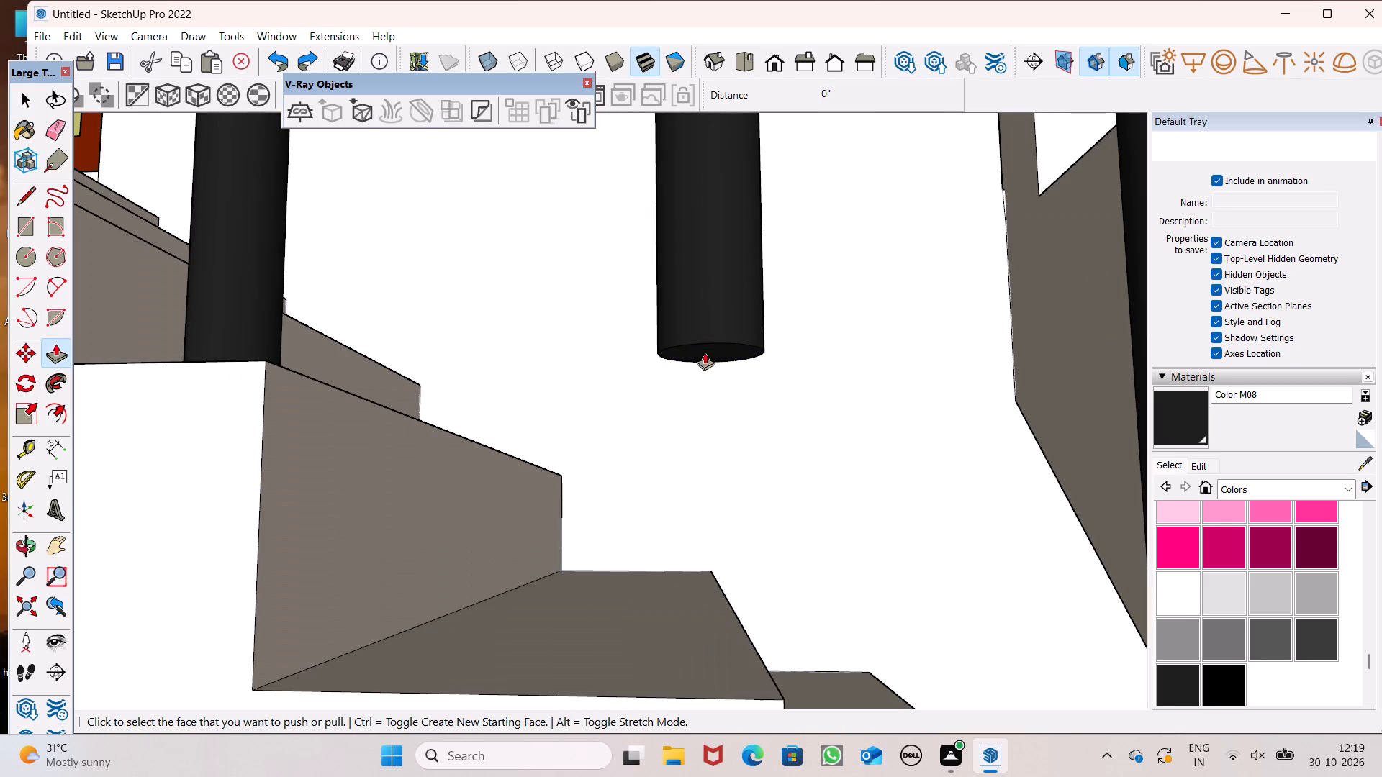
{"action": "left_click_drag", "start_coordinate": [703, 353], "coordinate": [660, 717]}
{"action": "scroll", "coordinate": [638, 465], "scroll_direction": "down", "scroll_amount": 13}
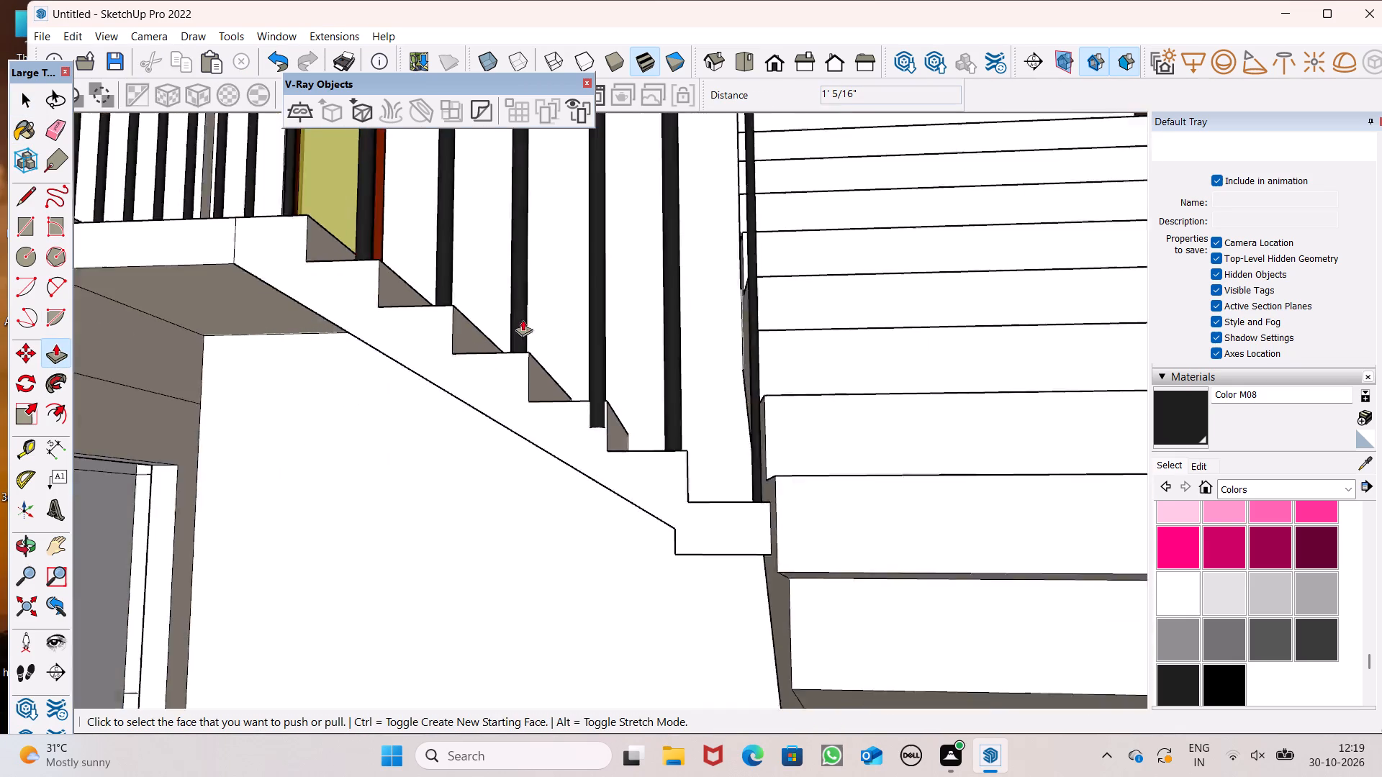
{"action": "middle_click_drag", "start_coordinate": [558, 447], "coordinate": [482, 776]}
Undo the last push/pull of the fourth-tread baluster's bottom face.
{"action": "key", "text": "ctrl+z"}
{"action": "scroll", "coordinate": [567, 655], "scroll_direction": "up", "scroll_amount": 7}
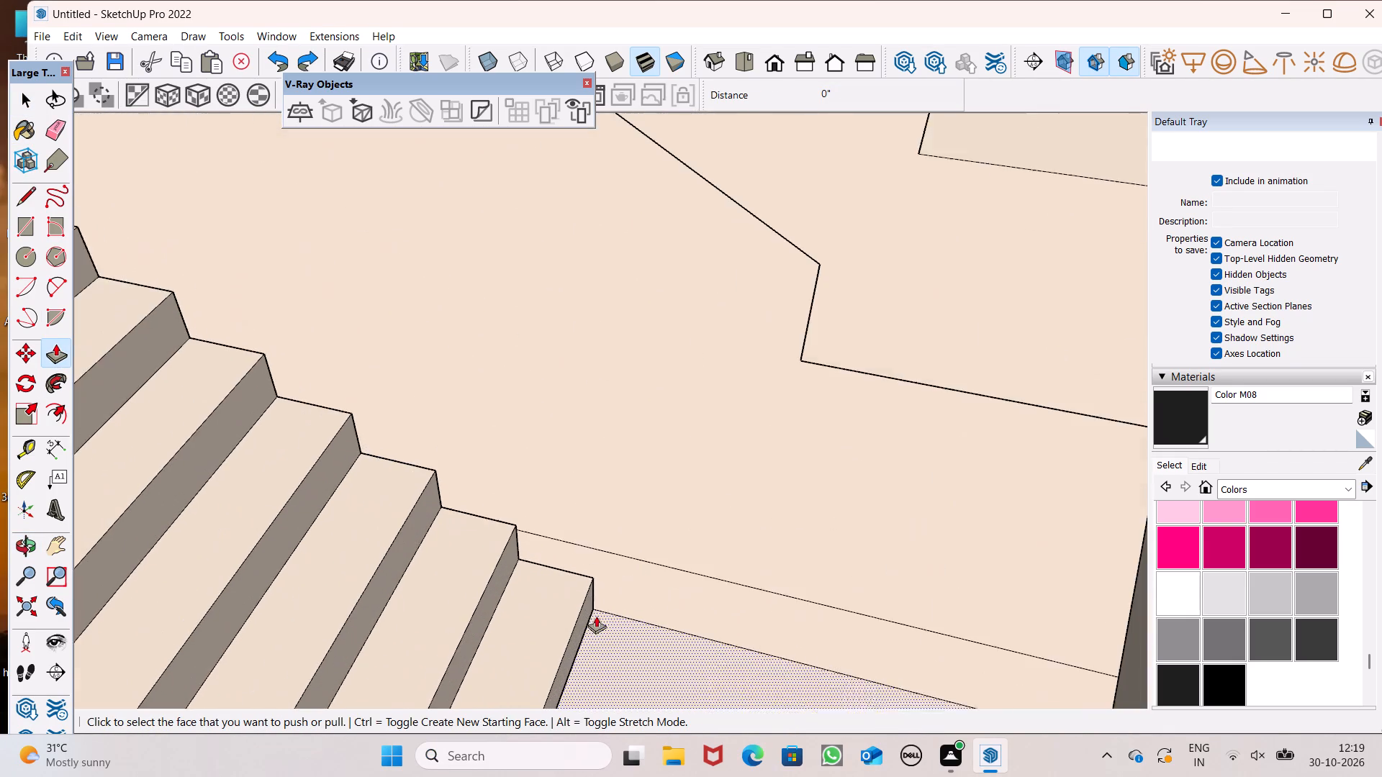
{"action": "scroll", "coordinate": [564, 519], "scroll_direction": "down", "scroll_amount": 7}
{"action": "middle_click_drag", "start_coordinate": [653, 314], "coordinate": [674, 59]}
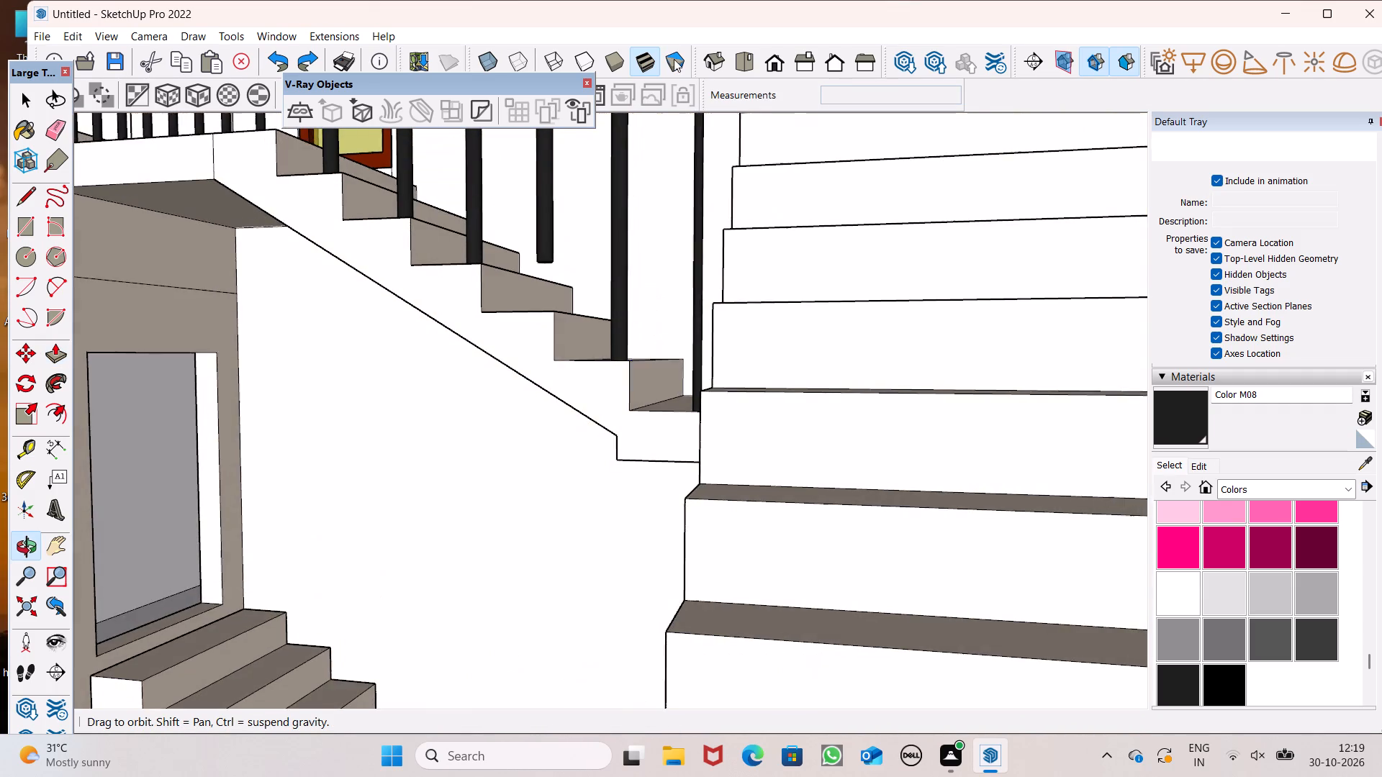
Push/pull the bottom face of the fourth-tread baluster down 8" to its tread.
{"action": "middle_click_drag", "start_coordinate": [674, 59], "coordinate": [674, 55]}
{"action": "scroll", "coordinate": [477, 210], "scroll_direction": "up", "scroll_amount": 6}
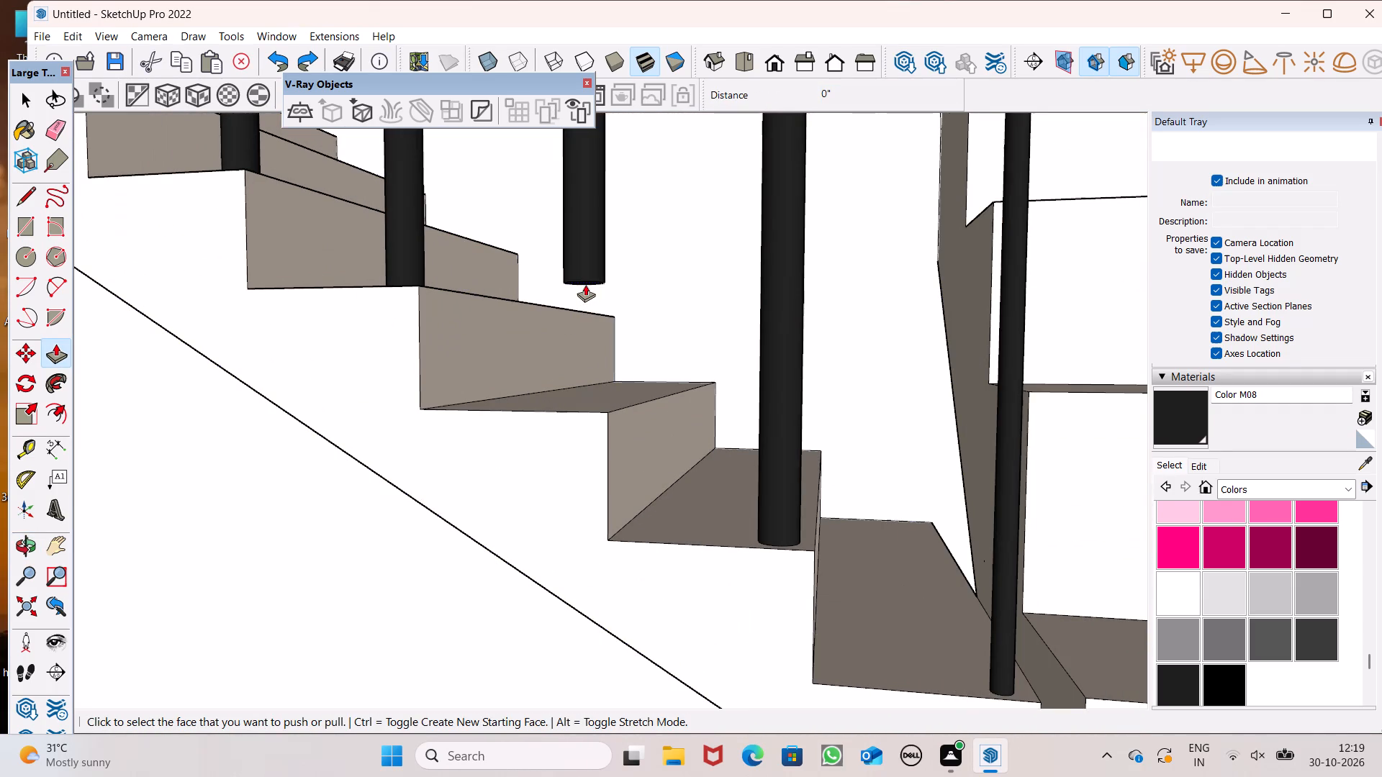
{"action": "left_click_drag", "start_coordinate": [584, 284], "coordinate": [612, 382]}
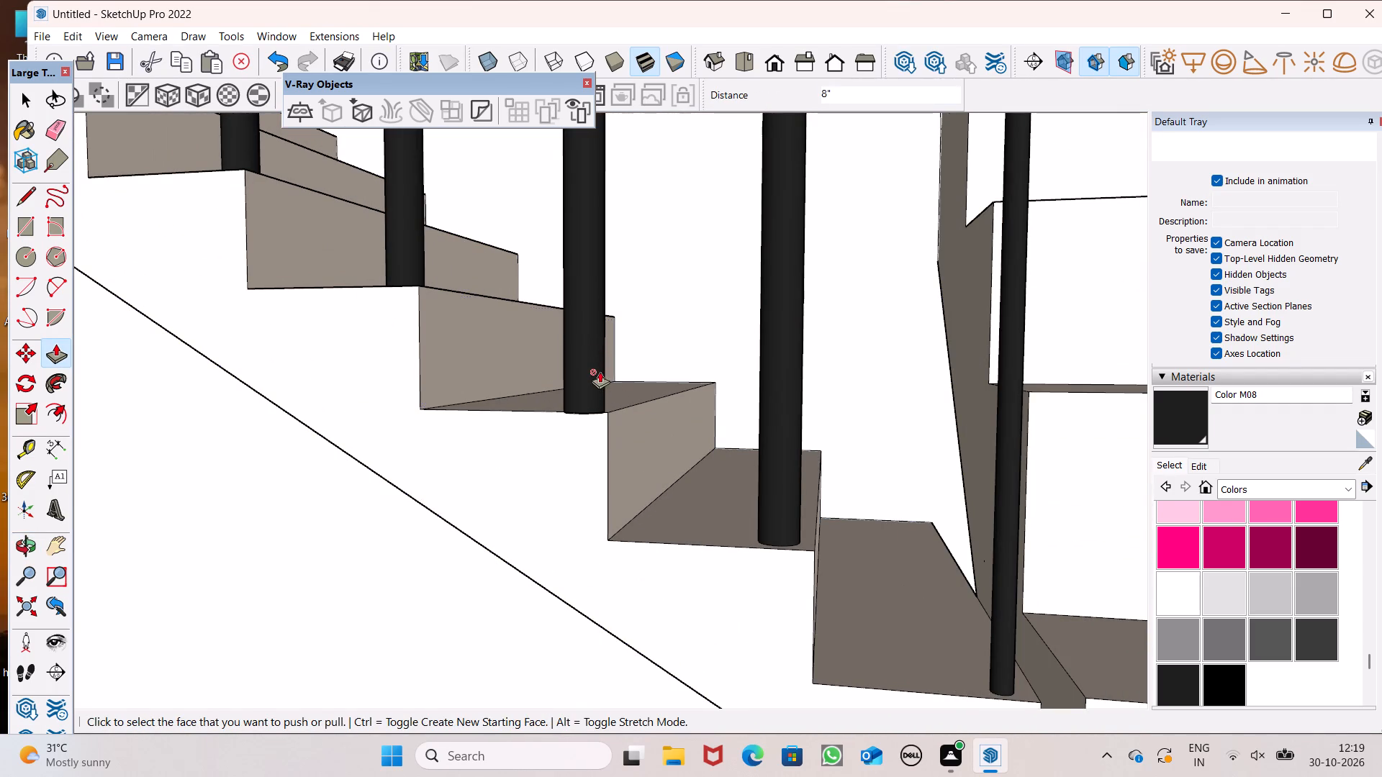
Delete the two loose leftover pieces, one sloped and one straight, standing beside the house.
{"action": "scroll", "coordinate": [600, 371], "scroll_direction": "down", "scroll_amount": 7}
{"action": "middle_click_drag", "start_coordinate": [610, 383], "coordinate": [605, 565]}
{"action": "scroll", "coordinate": [606, 566], "scroll_direction": "up", "scroll_amount": 1}
{"action": "scroll", "coordinate": [610, 536], "scroll_direction": "down", "scroll_amount": 8}
{"action": "scroll", "coordinate": [575, 460], "scroll_direction": "down", "scroll_amount": 3}
{"action": "scroll", "coordinate": [575, 460], "scroll_direction": "up", "scroll_amount": 1}
{"action": "scroll", "coordinate": [575, 460], "scroll_direction": "down", "scroll_amount": 2}
{"action": "scroll", "coordinate": [635, 404], "scroll_direction": "down", "scroll_amount": 3}
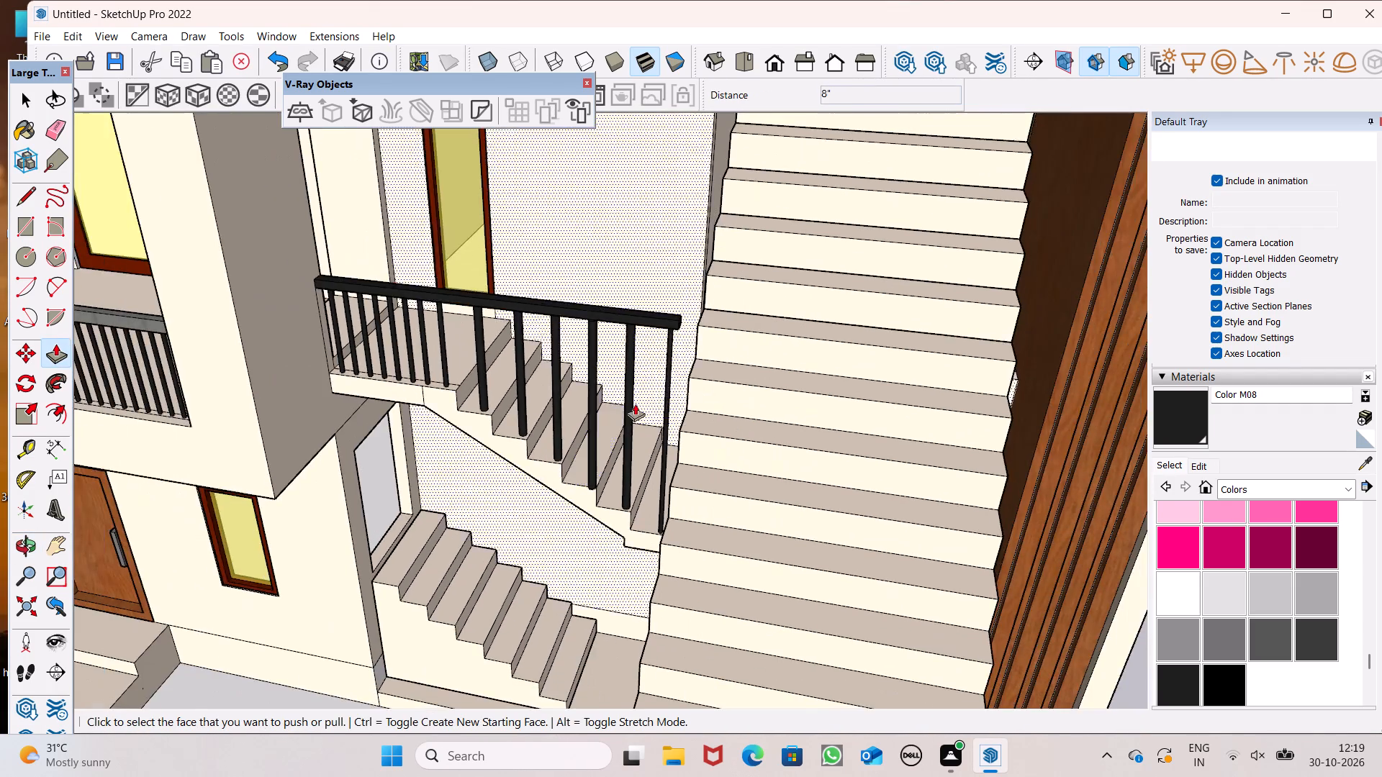
{"action": "scroll", "coordinate": [635, 404], "scroll_direction": "down", "scroll_amount": 6}
{"action": "scroll", "coordinate": [643, 320], "scroll_direction": "down", "scroll_amount": 5}
{"action": "middle_click_drag", "start_coordinate": [607, 437], "coordinate": [726, 302]}
{"action": "key", "text": "space"}
{"action": "left_click", "coordinate": [904, 456]}
{"action": "scroll", "coordinate": [777, 331], "scroll_direction": "down", "scroll_amount": 7}
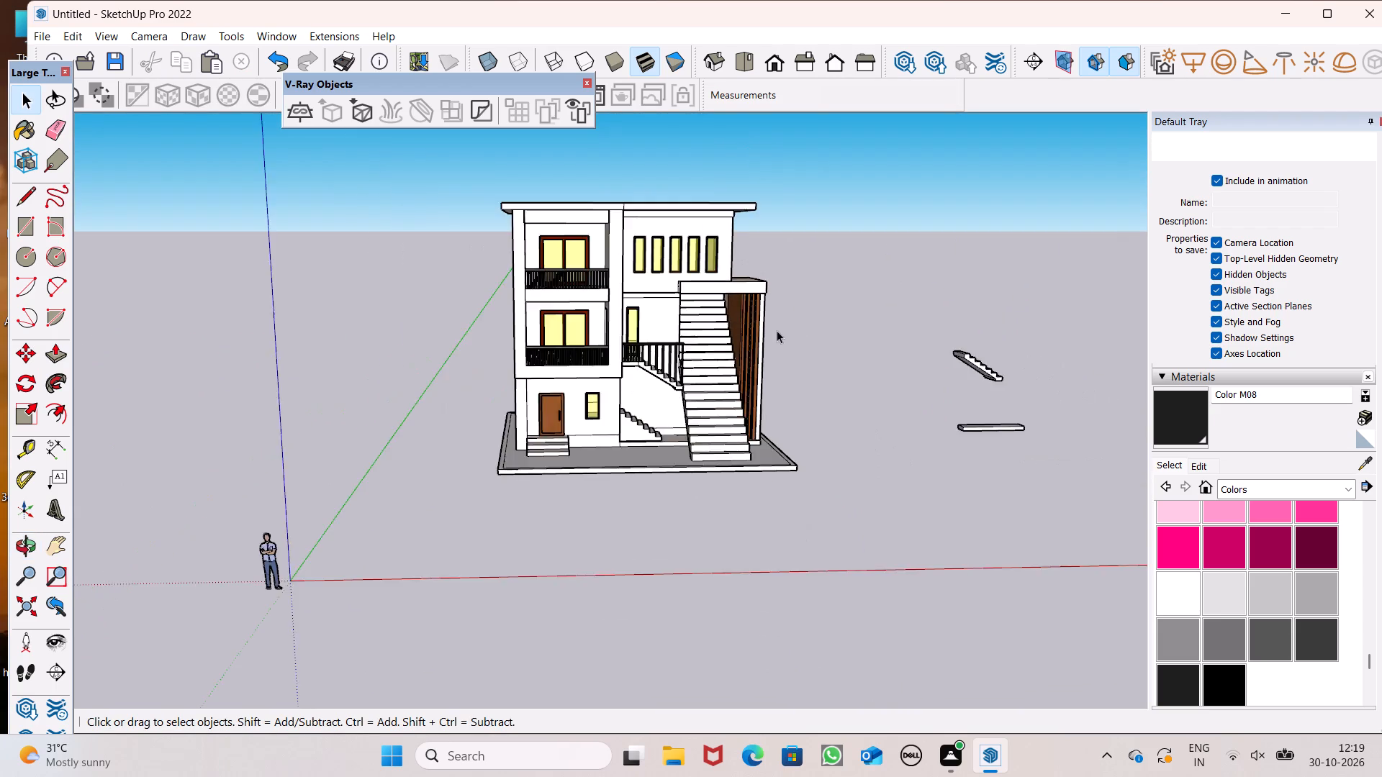
{"action": "middle_click_drag", "start_coordinate": [835, 406], "coordinate": [786, 410]}
{"action": "scroll", "coordinate": [786, 410], "scroll_direction": "up", "scroll_amount": 1}
{"action": "left_click", "coordinate": [995, 358]}
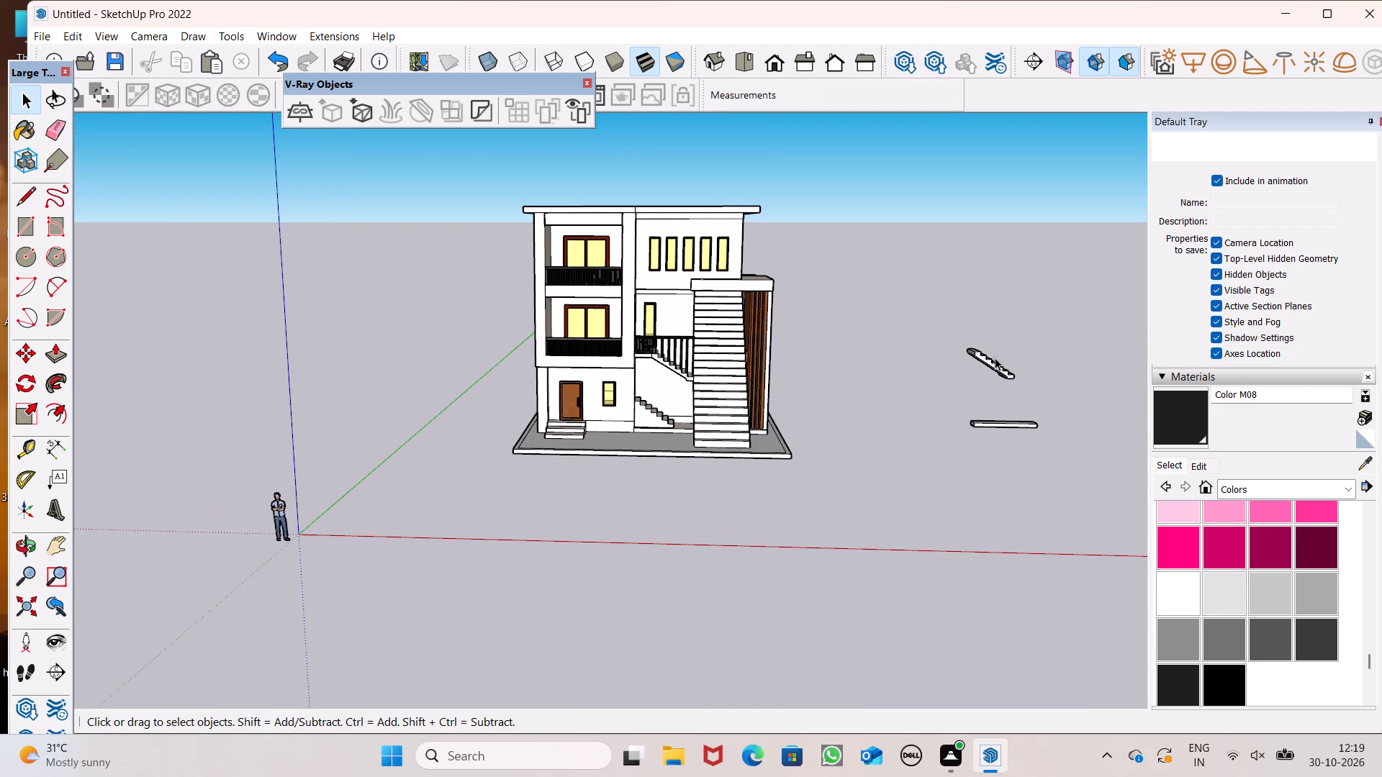
{"action": "left_click", "coordinate": [996, 372]}
{"action": "key", "text": "Delete"}
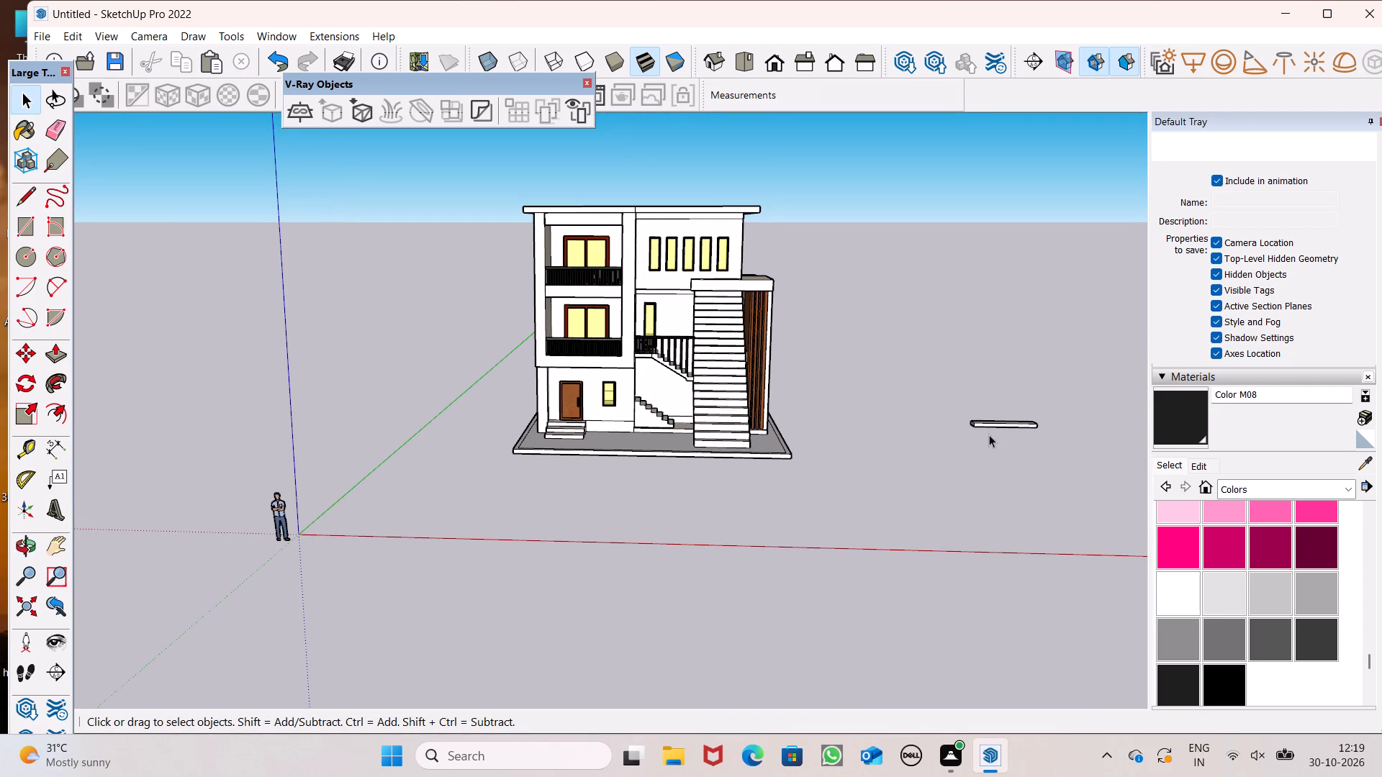
{"action": "left_click", "coordinate": [994, 424]}
{"action": "key", "text": "Delete"}
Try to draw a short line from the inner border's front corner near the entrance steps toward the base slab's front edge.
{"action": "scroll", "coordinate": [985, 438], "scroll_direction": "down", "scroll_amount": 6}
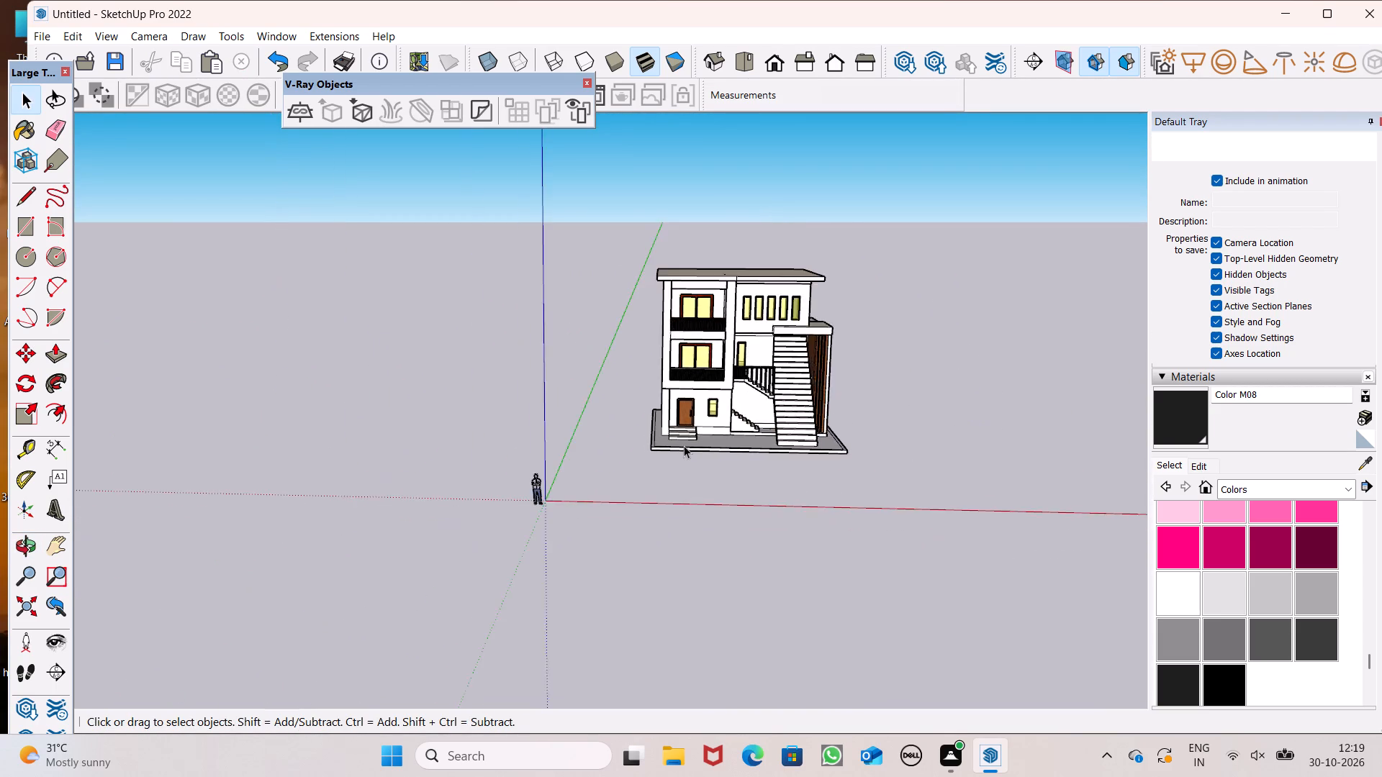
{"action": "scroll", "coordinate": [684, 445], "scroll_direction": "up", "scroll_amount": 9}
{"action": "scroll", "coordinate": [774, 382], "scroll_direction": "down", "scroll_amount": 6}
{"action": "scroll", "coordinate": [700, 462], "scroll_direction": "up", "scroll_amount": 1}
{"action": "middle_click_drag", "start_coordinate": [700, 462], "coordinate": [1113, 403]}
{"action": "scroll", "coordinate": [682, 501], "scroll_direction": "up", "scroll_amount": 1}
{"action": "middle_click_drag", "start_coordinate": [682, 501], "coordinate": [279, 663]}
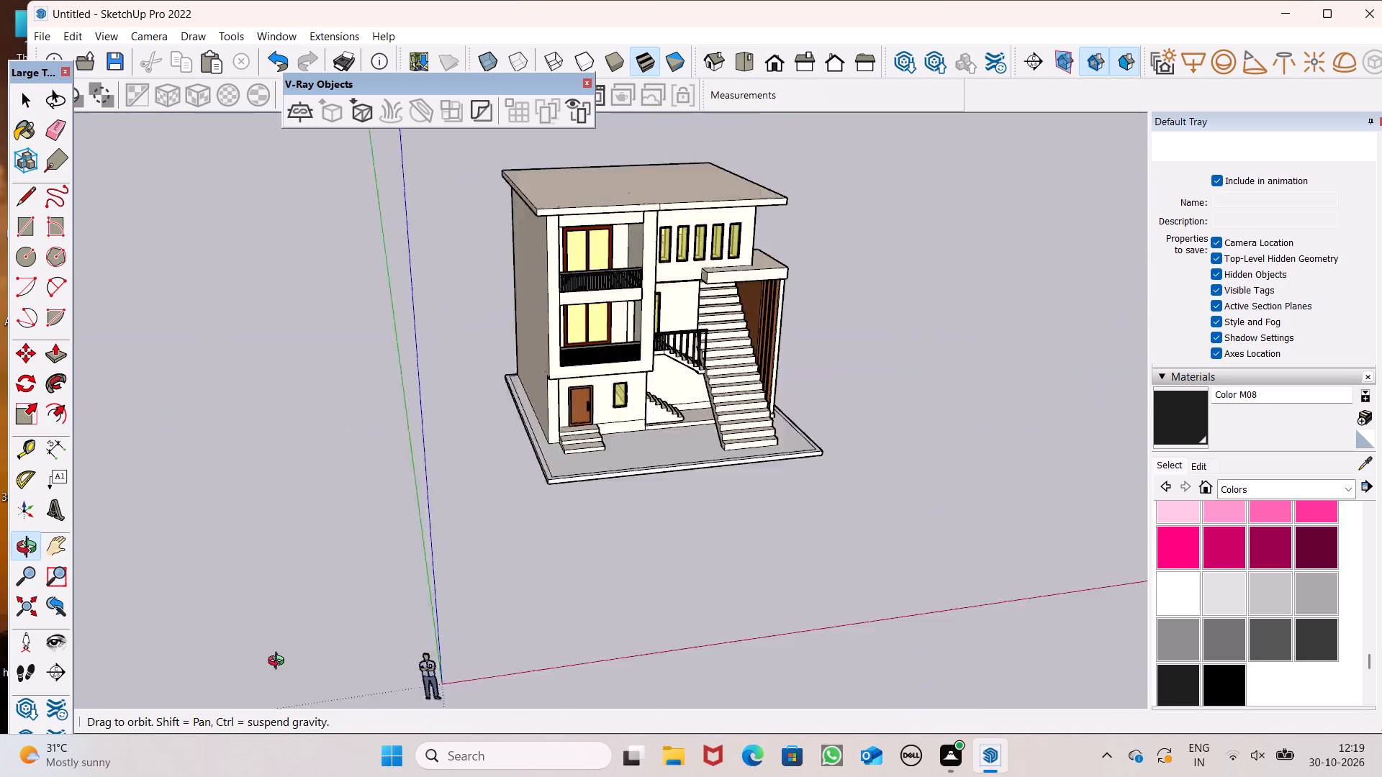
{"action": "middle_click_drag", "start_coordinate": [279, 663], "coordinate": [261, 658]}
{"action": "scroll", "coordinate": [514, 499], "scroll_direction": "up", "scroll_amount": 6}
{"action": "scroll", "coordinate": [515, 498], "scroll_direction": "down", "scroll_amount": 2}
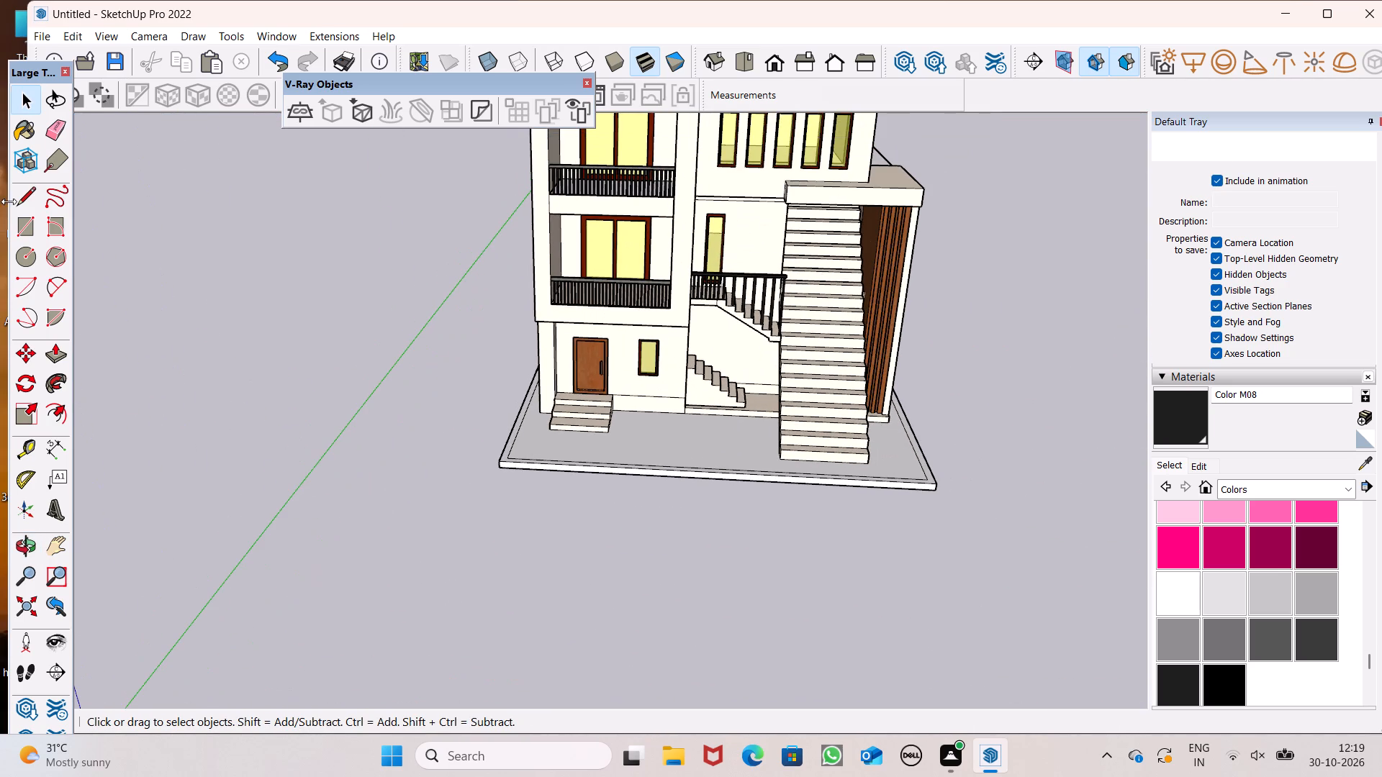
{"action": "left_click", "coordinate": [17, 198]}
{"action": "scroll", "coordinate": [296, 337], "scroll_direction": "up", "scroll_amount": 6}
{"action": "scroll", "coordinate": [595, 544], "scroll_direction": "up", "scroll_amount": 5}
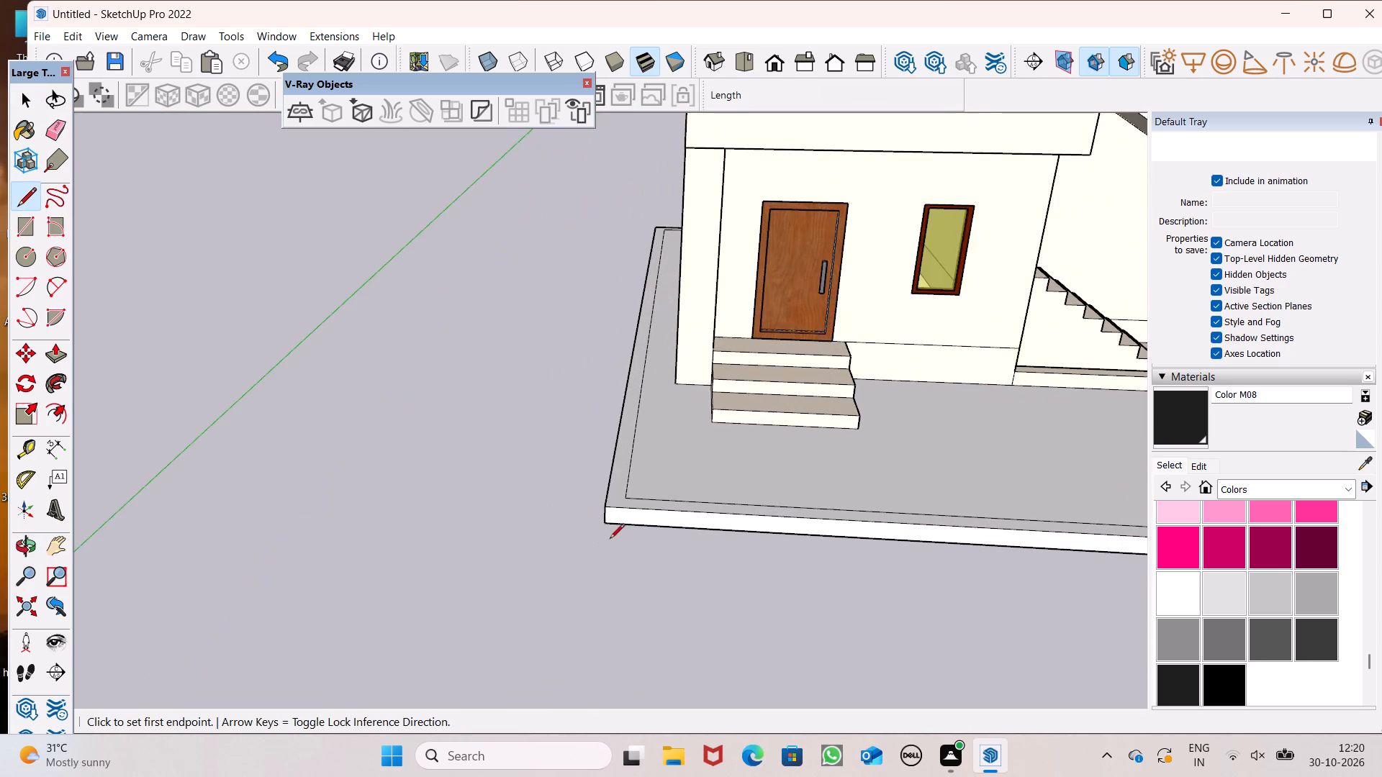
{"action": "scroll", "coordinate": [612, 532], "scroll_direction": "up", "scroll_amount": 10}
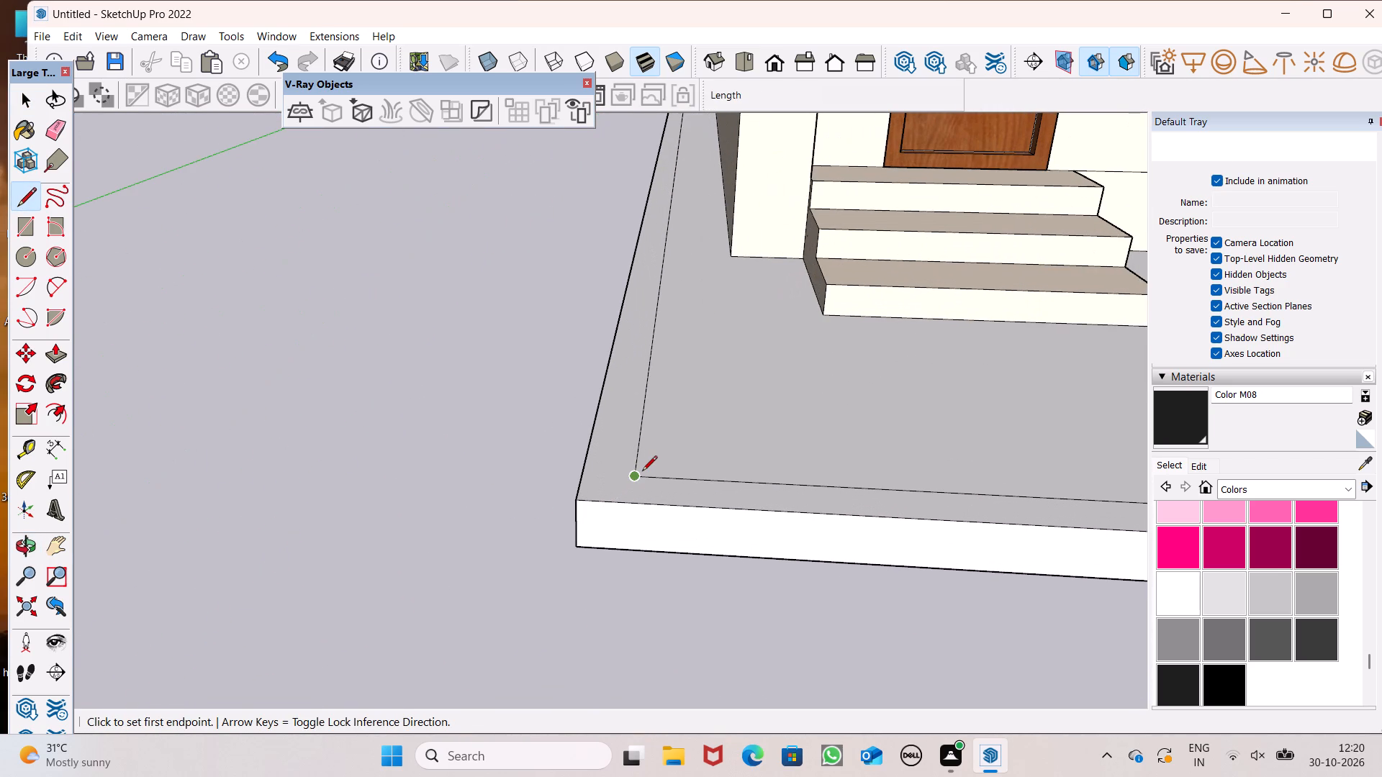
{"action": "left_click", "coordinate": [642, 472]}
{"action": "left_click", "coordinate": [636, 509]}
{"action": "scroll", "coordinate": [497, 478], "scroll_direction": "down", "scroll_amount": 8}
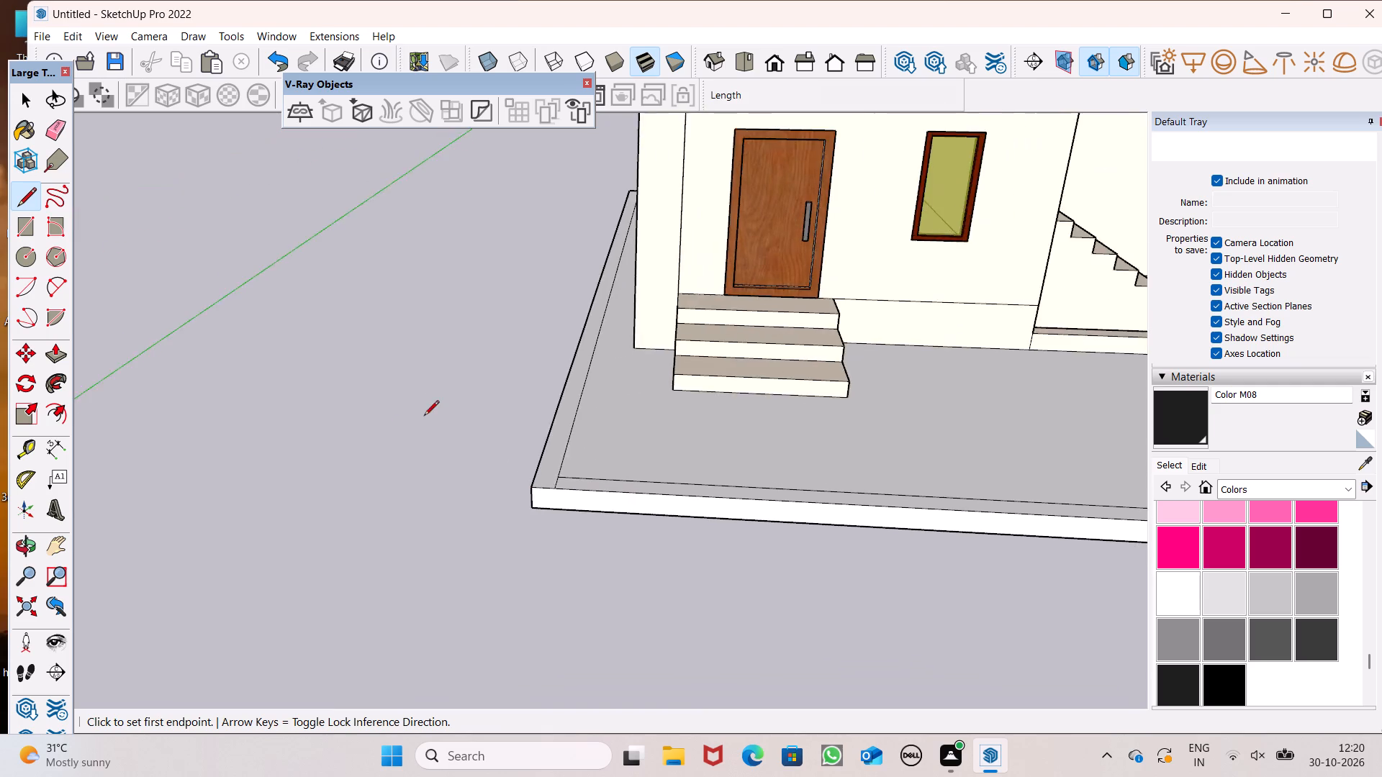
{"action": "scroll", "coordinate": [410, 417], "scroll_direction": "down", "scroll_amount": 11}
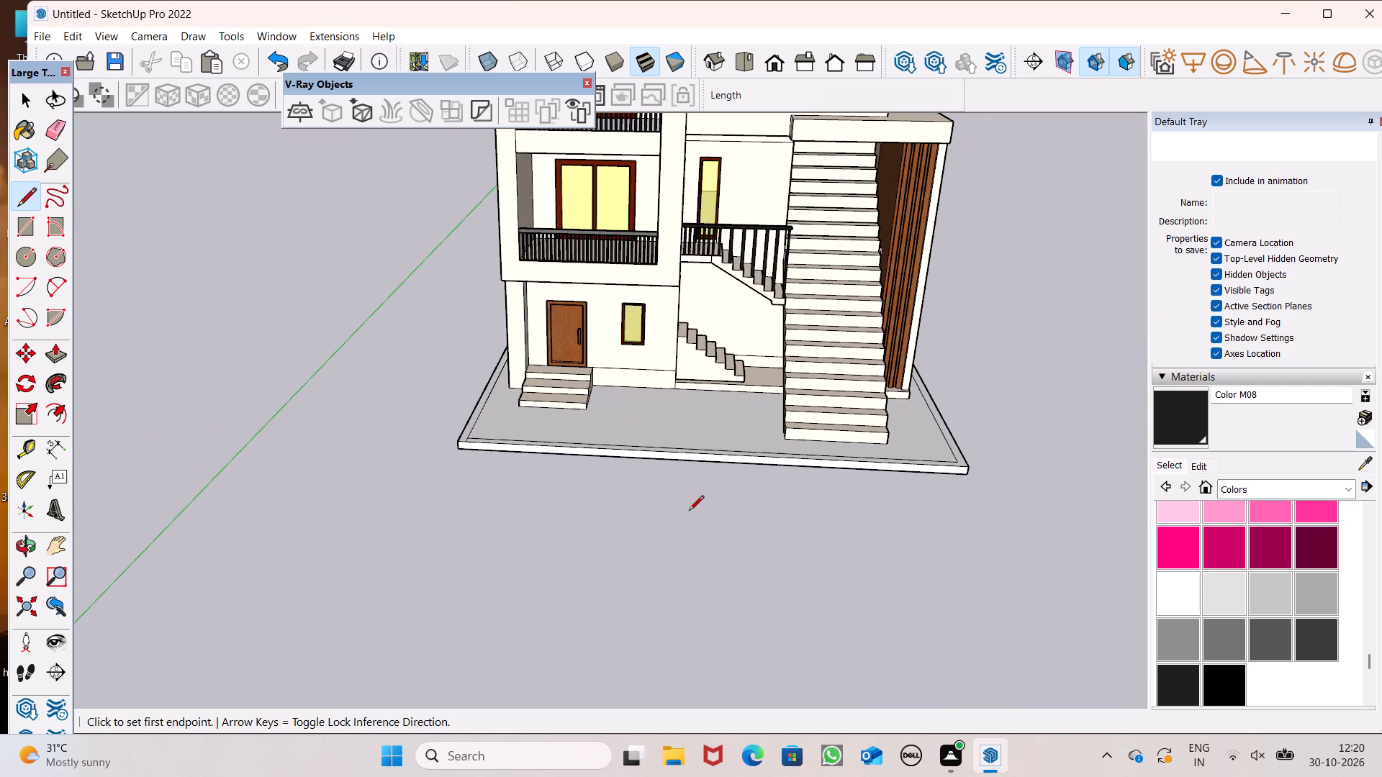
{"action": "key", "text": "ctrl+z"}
Push/pull the base slab's front face outward about 11' 3 3/8".
{"action": "scroll", "coordinate": [639, 491], "scroll_direction": "down", "scroll_amount": 4, "text": "ctrl"}
{"action": "scroll", "coordinate": [795, 504], "scroll_direction": "down", "scroll_amount": 3, "text": "ctrl"}
{"action": "scroll", "coordinate": [623, 468], "scroll_direction": "up", "scroll_amount": 7, "text": "ctrl"}
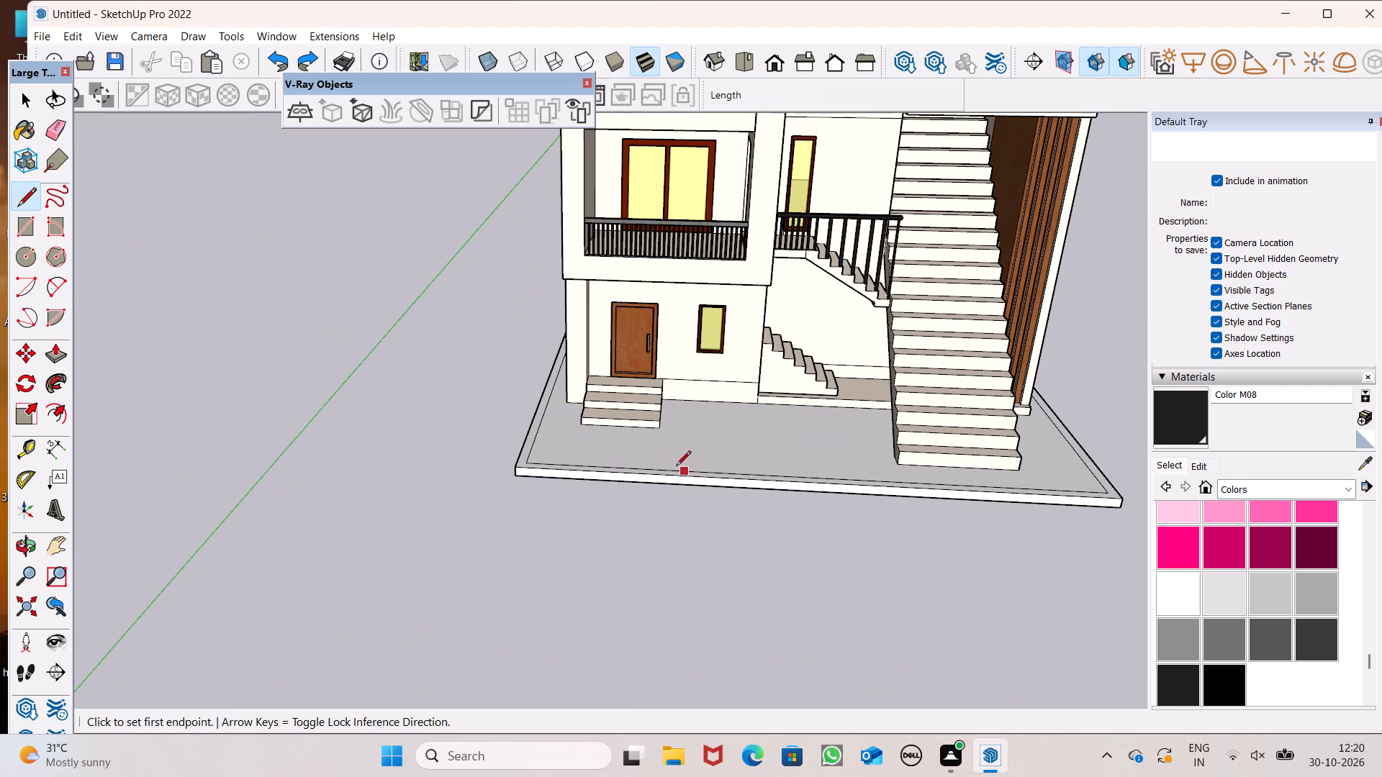
{"action": "scroll", "coordinate": [801, 422], "scroll_direction": "down", "scroll_amount": 5, "text": "ctrl"}
{"action": "middle_click_drag", "start_coordinate": [737, 459], "coordinate": [721, 563], "text": "ctrl"}
{"action": "scroll", "coordinate": [721, 563], "scroll_direction": "up", "scroll_amount": 7, "text": "ctrl"}
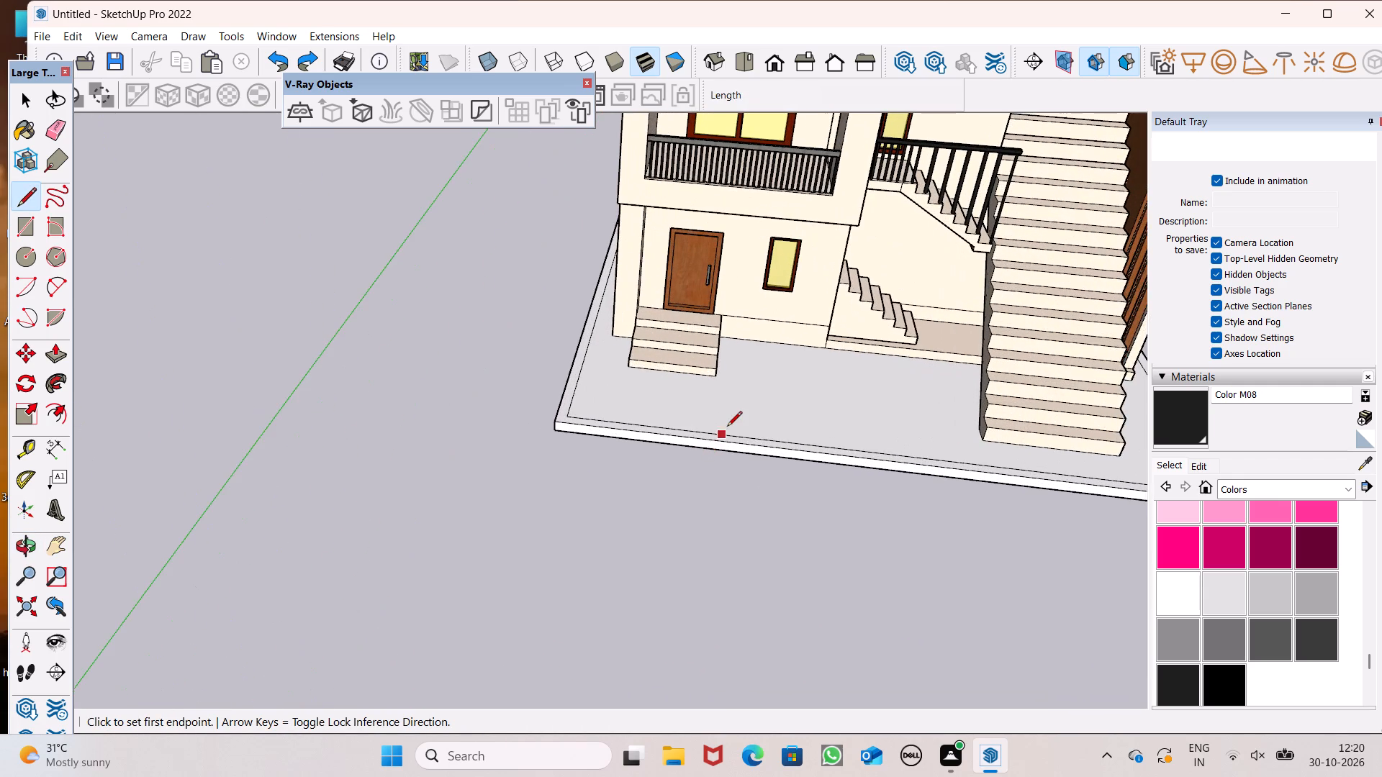
{"action": "scroll", "coordinate": [727, 427], "scroll_direction": "up", "scroll_amount": 1, "text": "ctrl"}
{"action": "scroll", "coordinate": [727, 427], "scroll_direction": "down", "scroll_amount": 10, "text": "ctrl"}
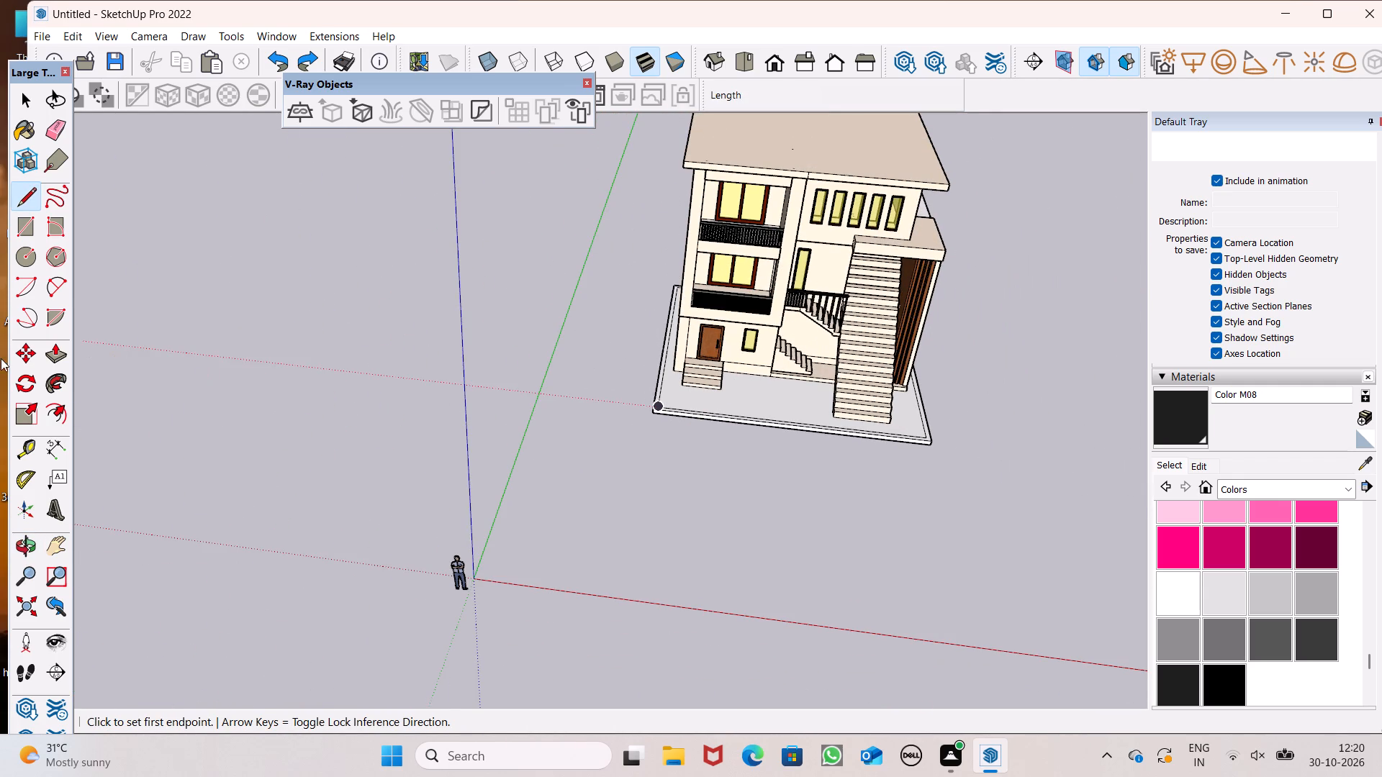
{"action": "left_click", "coordinate": [53, 345], "text": "ctrl"}
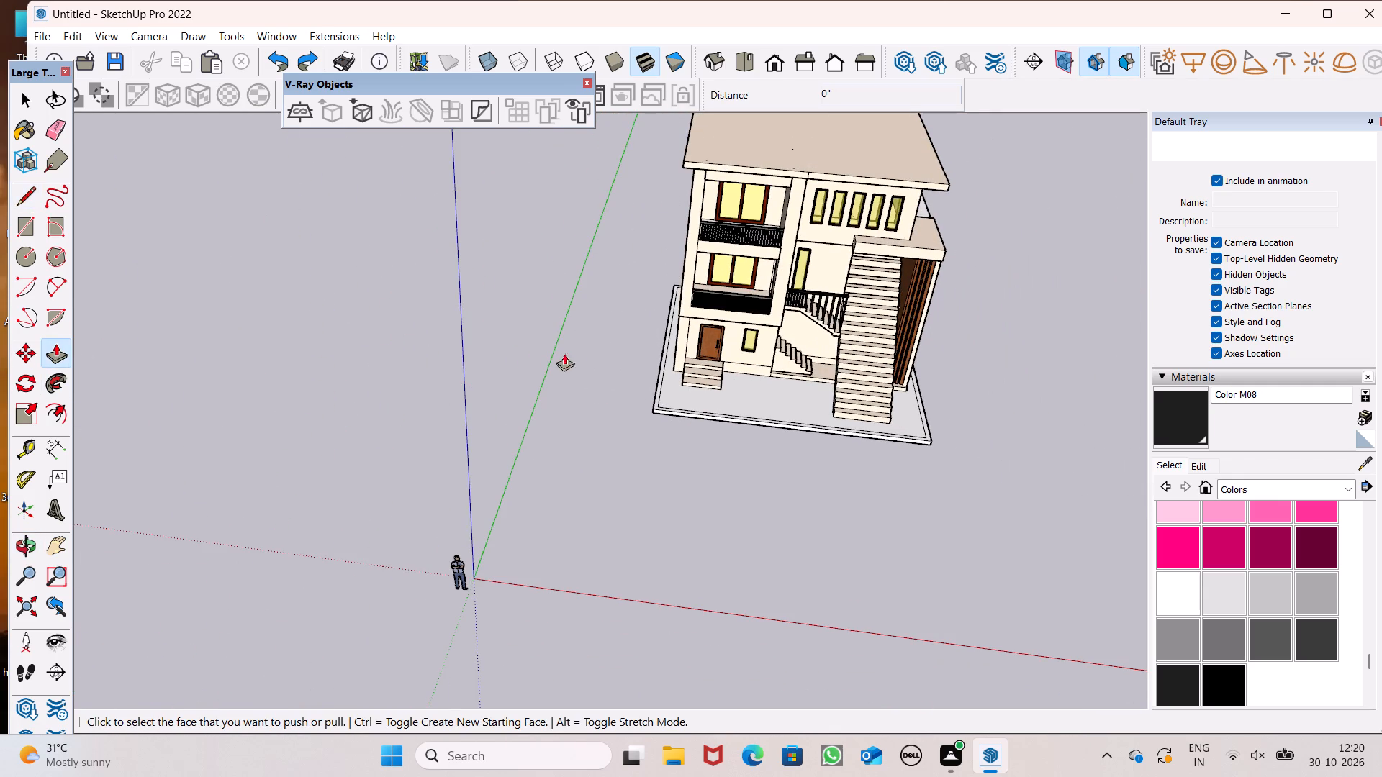
{"action": "left_click_drag", "start_coordinate": [697, 417], "coordinate": [698, 458], "text": "ctrl"}
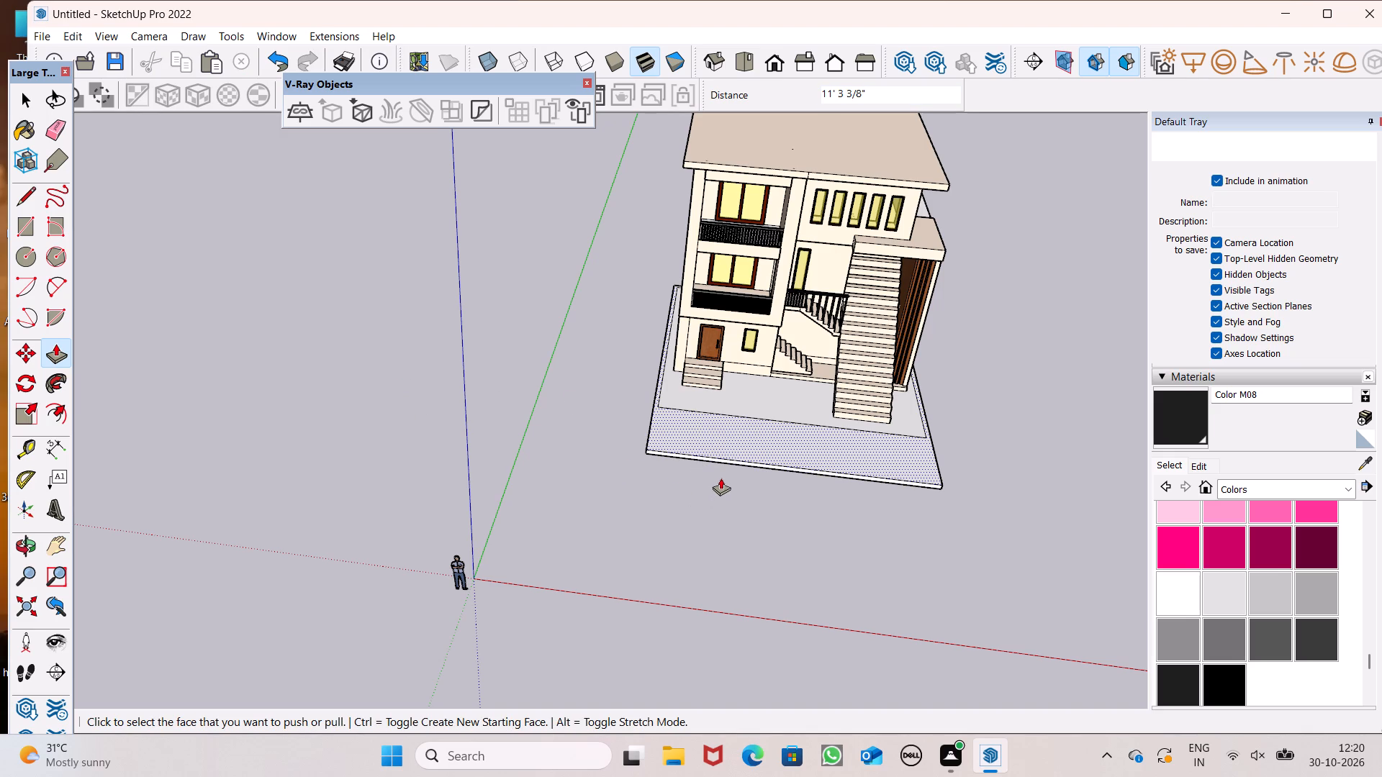
Push the base slab's front face back in toward the house about 6' 5 9/16".
{"action": "middle_click_drag", "start_coordinate": [721, 477], "coordinate": [703, 583], "text": "ctrl"}
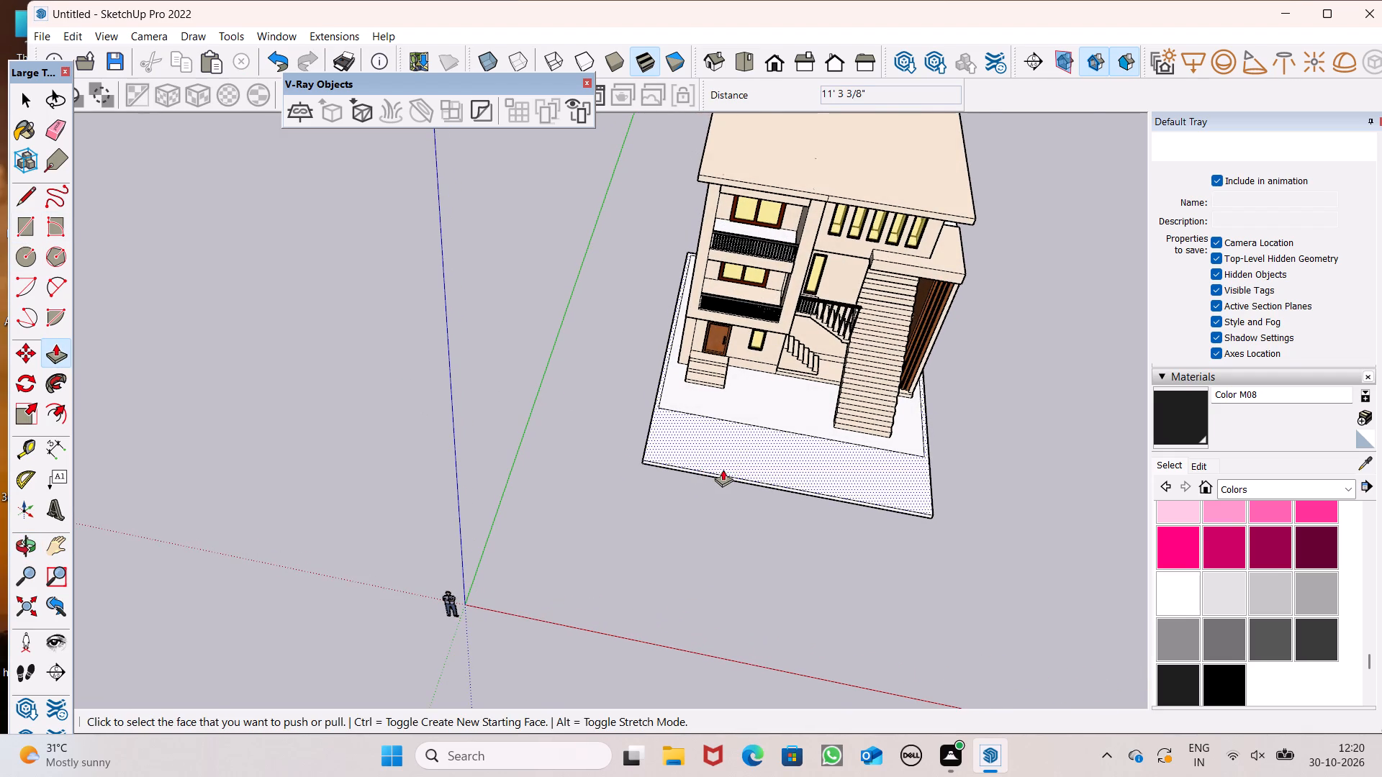
{"action": "scroll", "coordinate": [723, 469], "scroll_direction": "up", "scroll_amount": 4, "text": "ctrl"}
{"action": "left_click_drag", "start_coordinate": [727, 482], "coordinate": [734, 445], "text": "ctrl"}
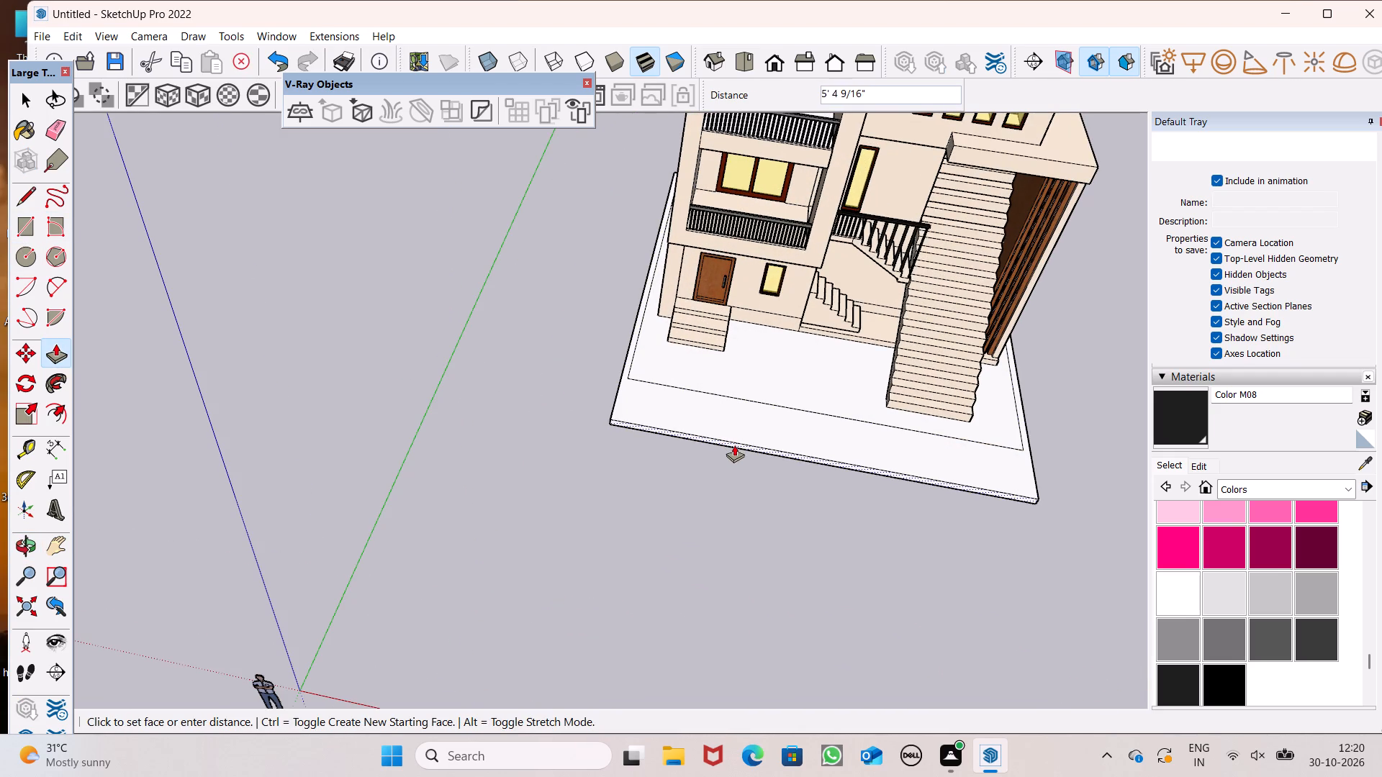
{"action": "left_click_drag", "start_coordinate": [734, 445], "coordinate": [736, 437], "text": "ctrl"}
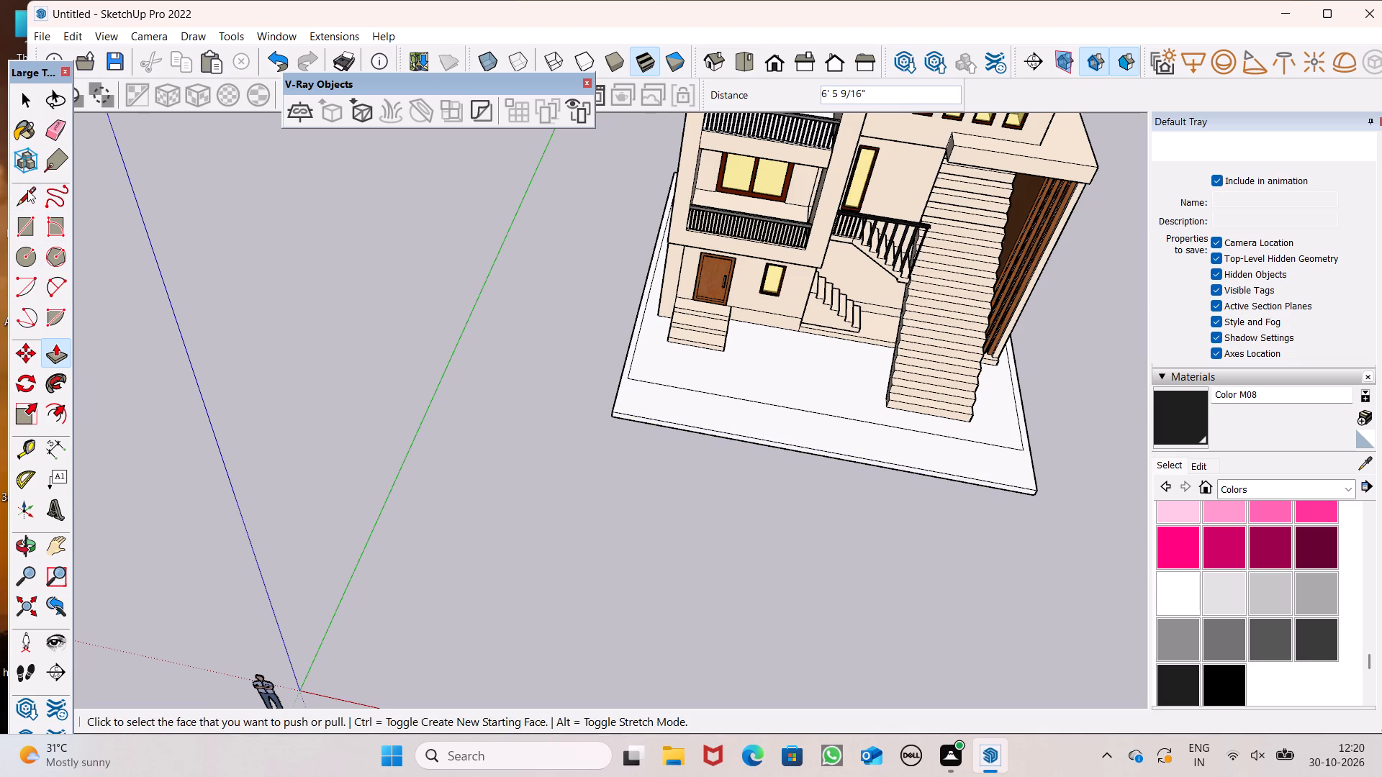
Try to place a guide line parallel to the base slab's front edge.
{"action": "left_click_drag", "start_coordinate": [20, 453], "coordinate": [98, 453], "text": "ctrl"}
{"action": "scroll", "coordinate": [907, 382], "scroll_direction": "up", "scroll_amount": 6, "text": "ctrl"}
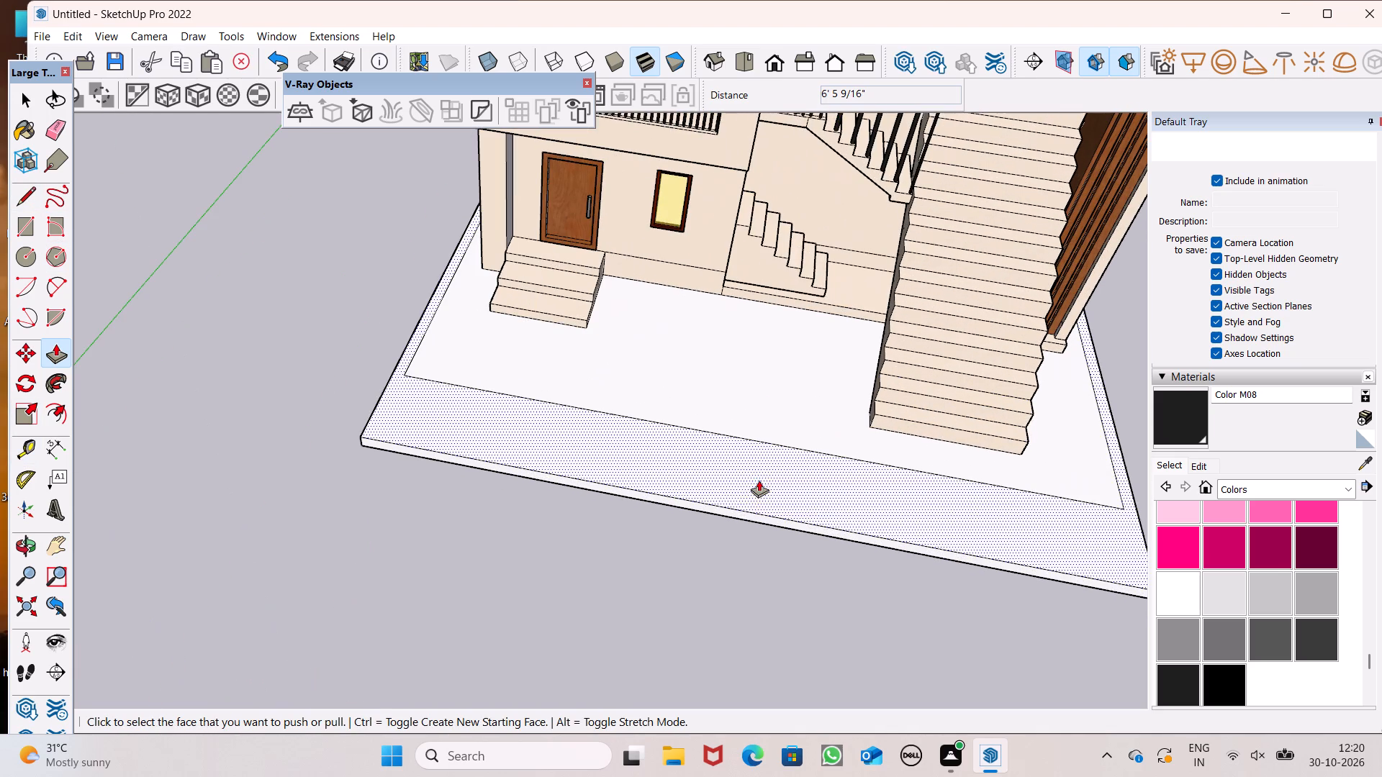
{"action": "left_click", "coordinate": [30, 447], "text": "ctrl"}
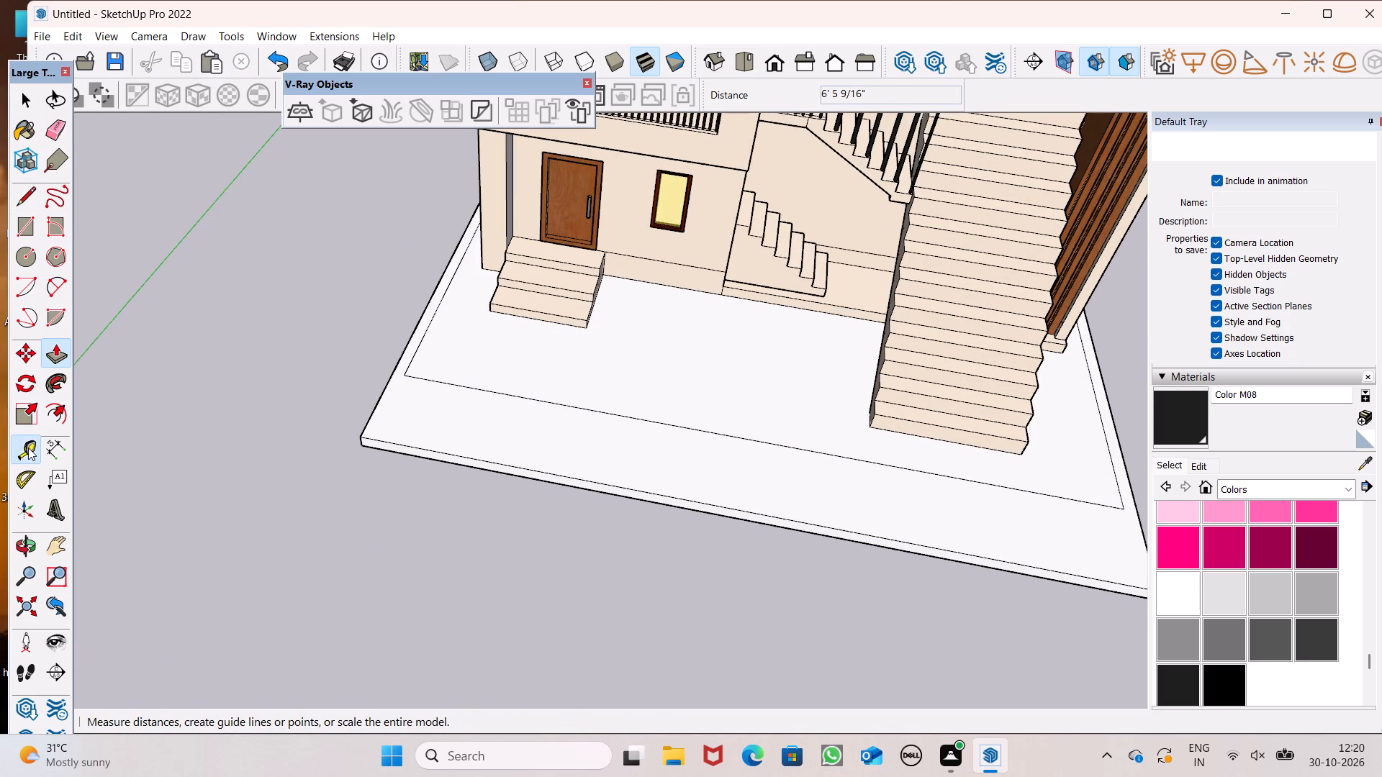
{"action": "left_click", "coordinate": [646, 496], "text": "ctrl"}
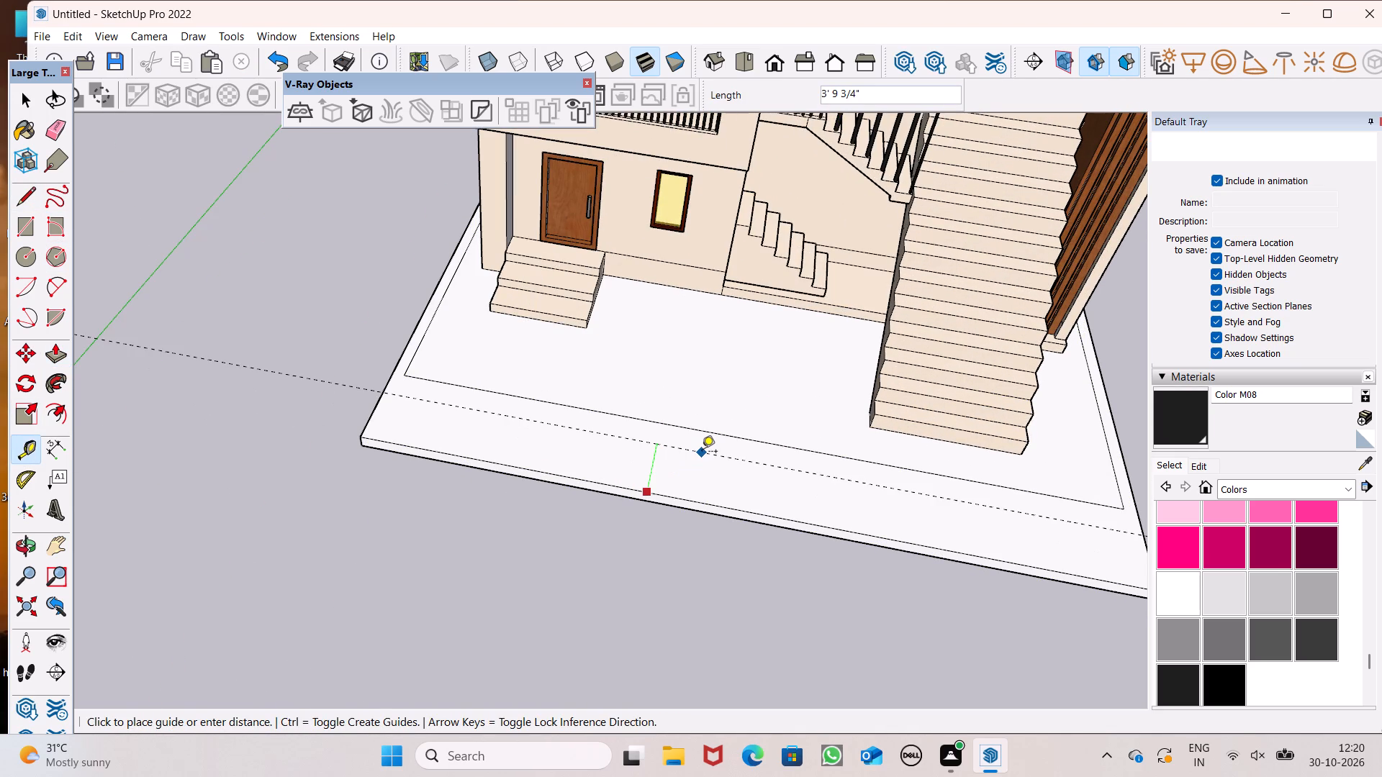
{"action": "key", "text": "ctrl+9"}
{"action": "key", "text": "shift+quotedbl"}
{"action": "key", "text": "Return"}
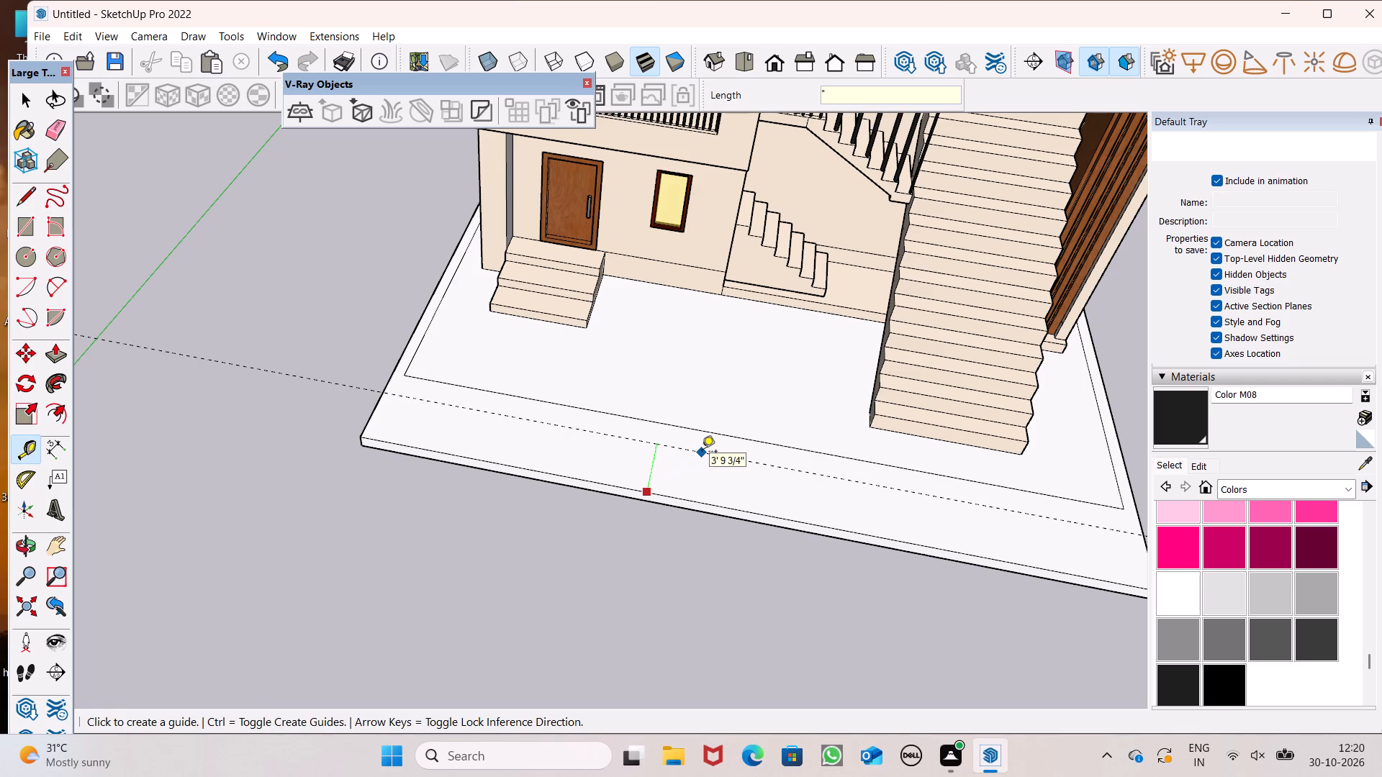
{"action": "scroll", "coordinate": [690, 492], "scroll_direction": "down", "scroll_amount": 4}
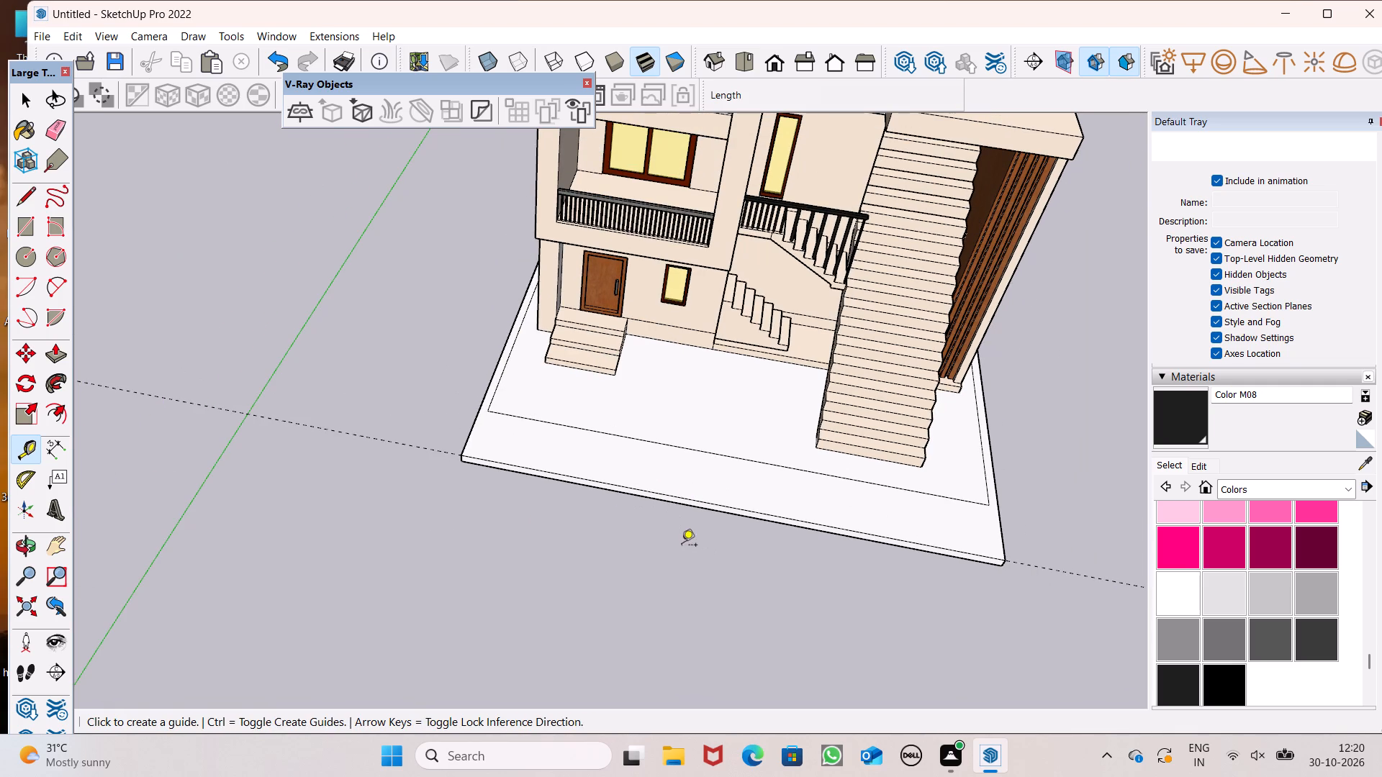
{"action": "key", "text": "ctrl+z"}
Place a guide line 9" inside the base slab's front edge with the Tape Measure.
{"action": "scroll", "coordinate": [610, 489], "scroll_direction": "up", "scroll_amount": 3}
{"action": "left_click", "coordinate": [610, 487]}
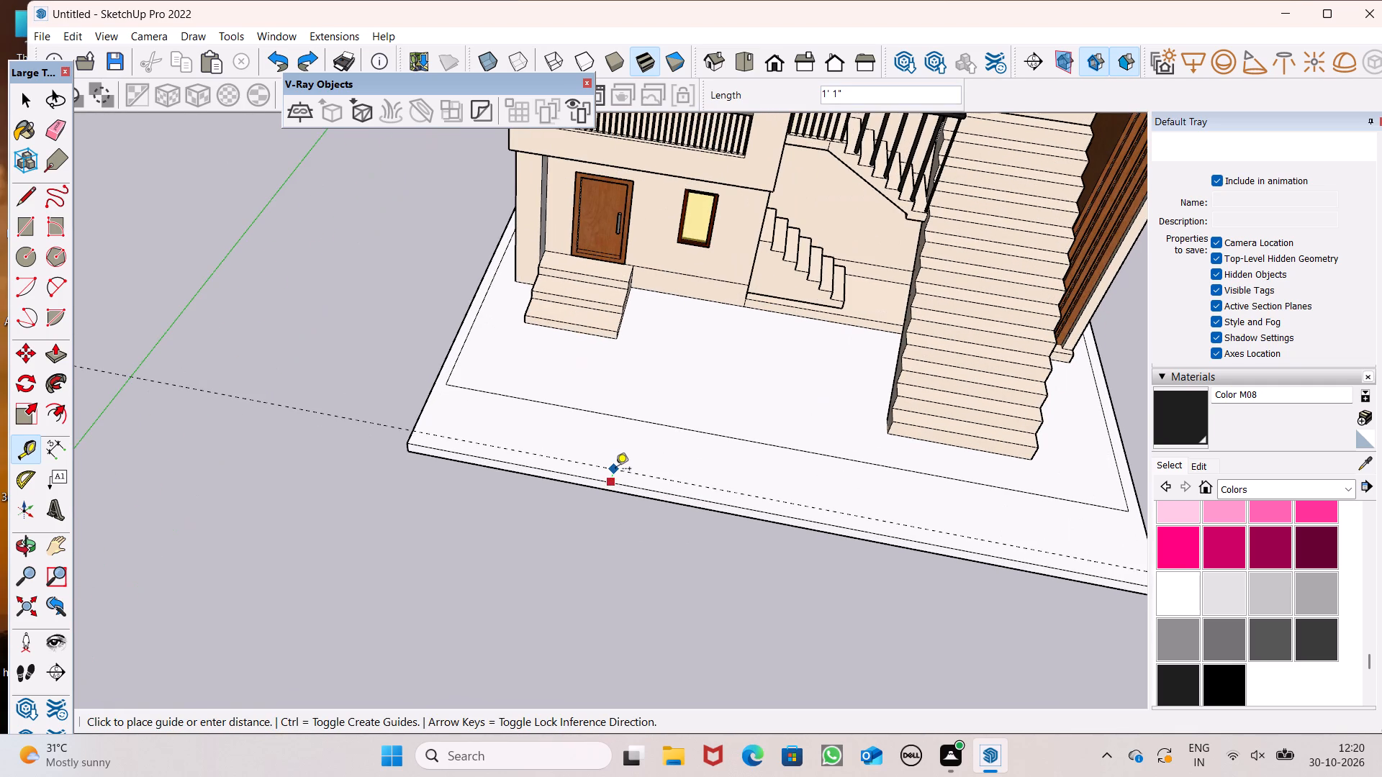
{"action": "type", "text": "9\""}
{"action": "key", "text": "Return"}
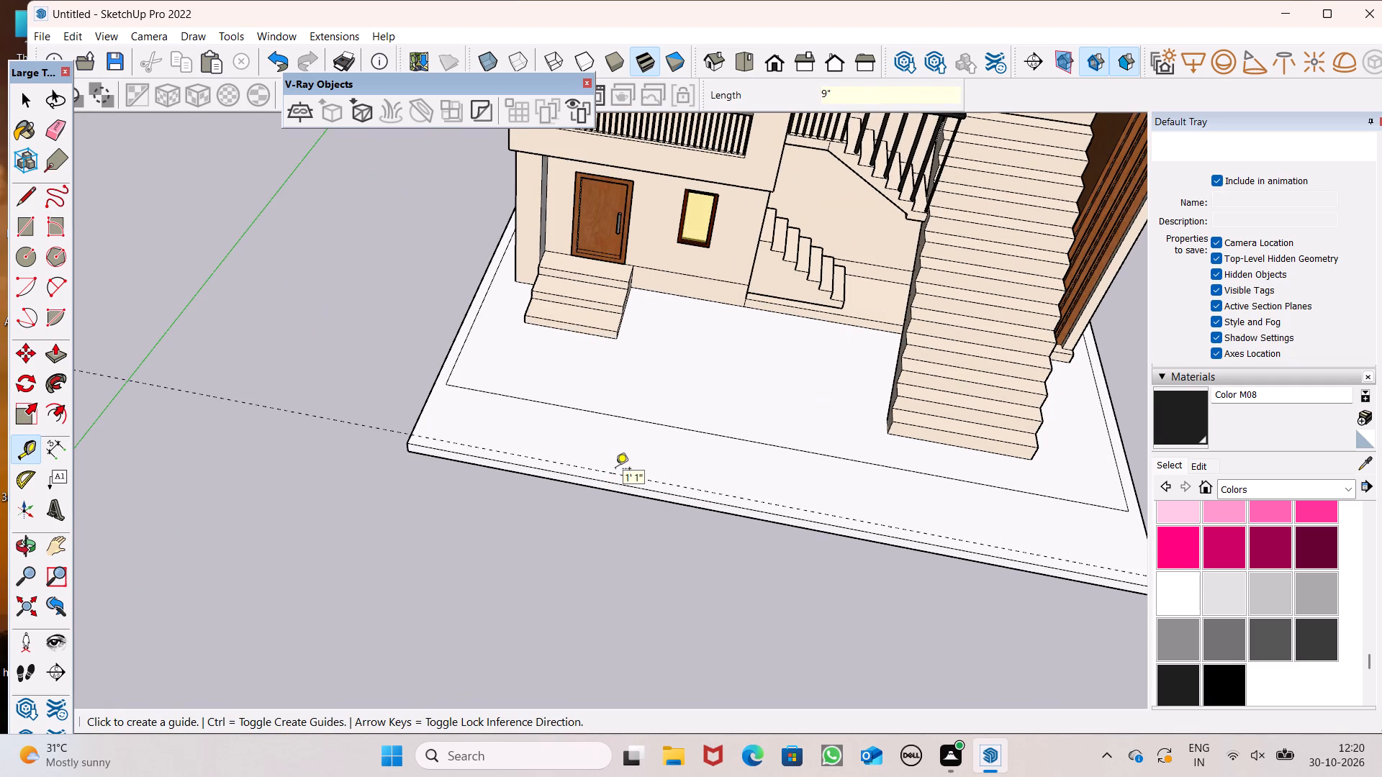
Draw lines from one inner border corner to the 9" guide, along the guide, and back to the border's opposite front corner.
{"action": "left_click", "coordinate": [14, 209]}
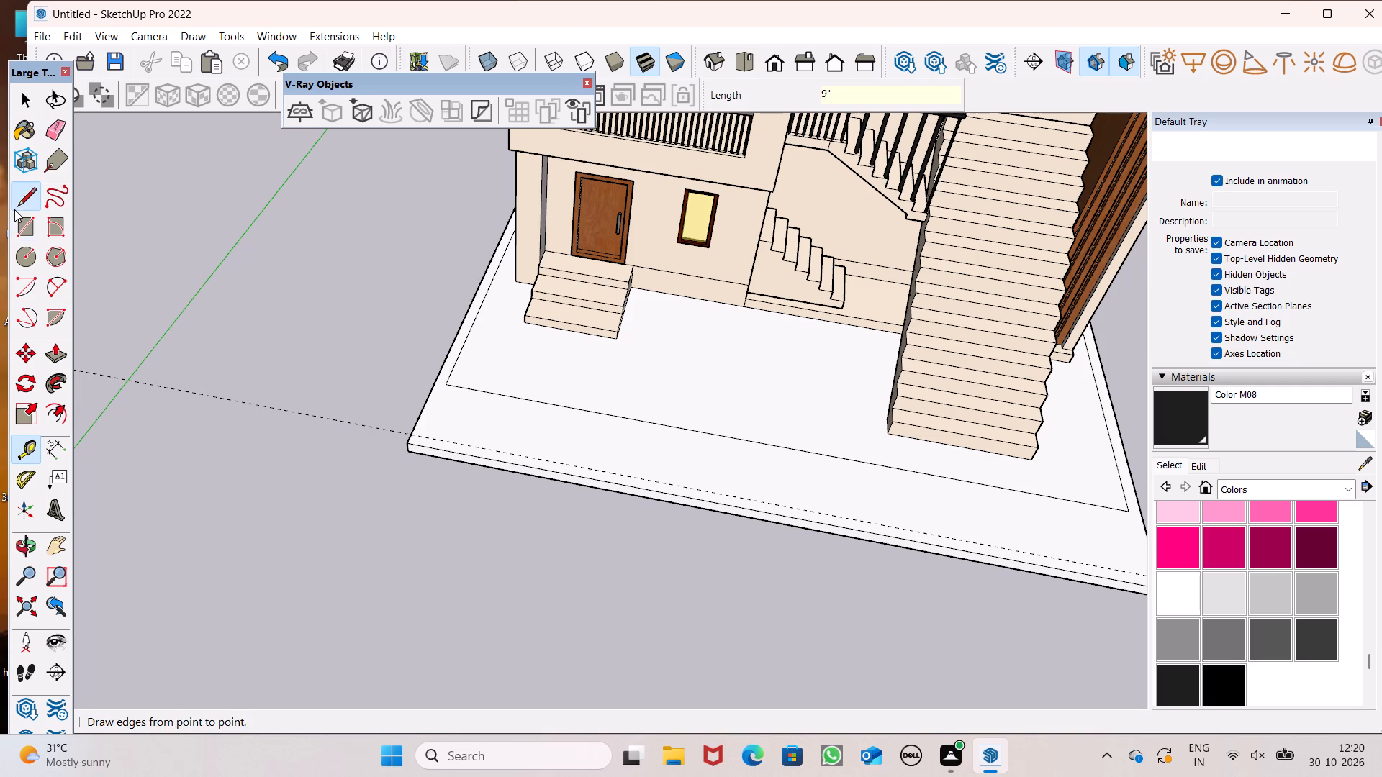
{"action": "left_click", "coordinate": [448, 384]}
{"action": "left_click", "coordinate": [425, 436]}
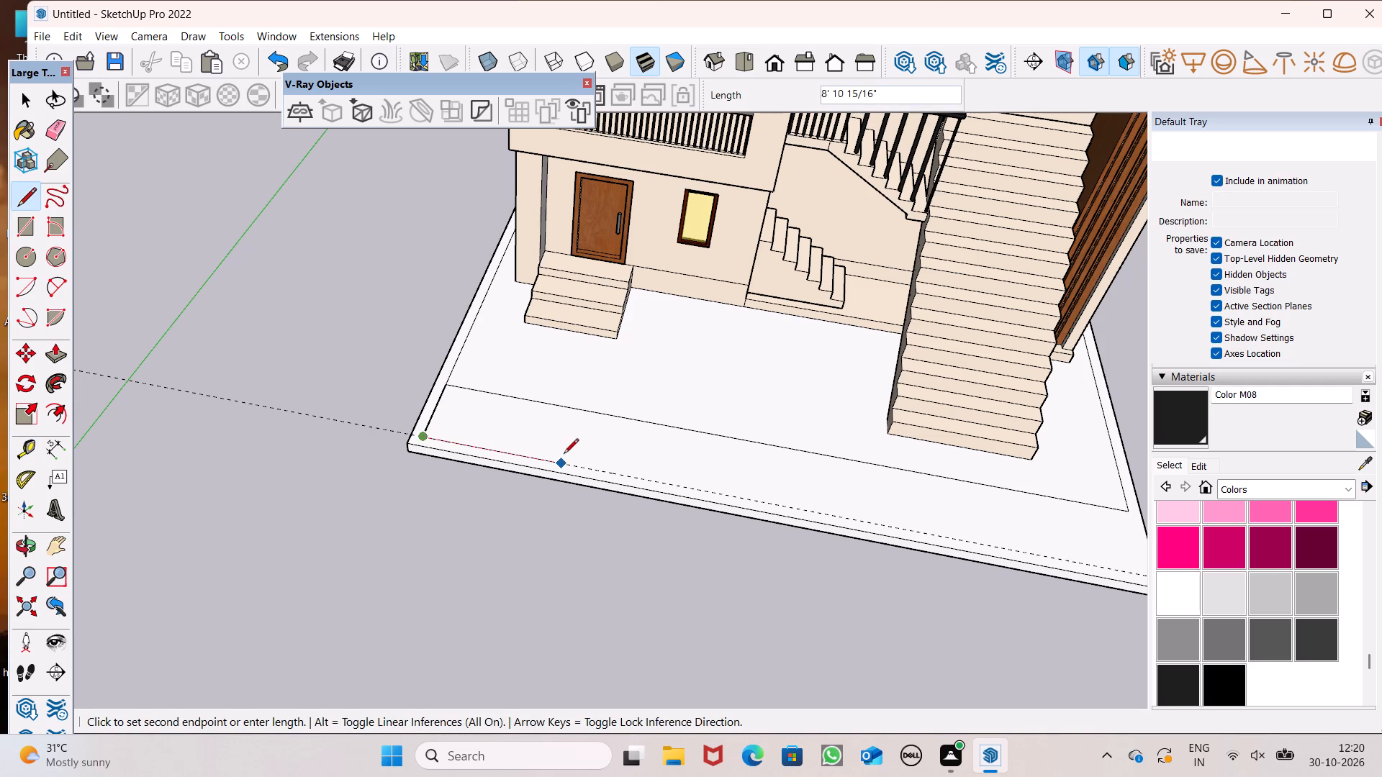
{"action": "scroll", "coordinate": [564, 453], "scroll_direction": "down", "scroll_amount": 5}
{"action": "scroll", "coordinate": [928, 530], "scroll_direction": "up", "scroll_amount": 6}
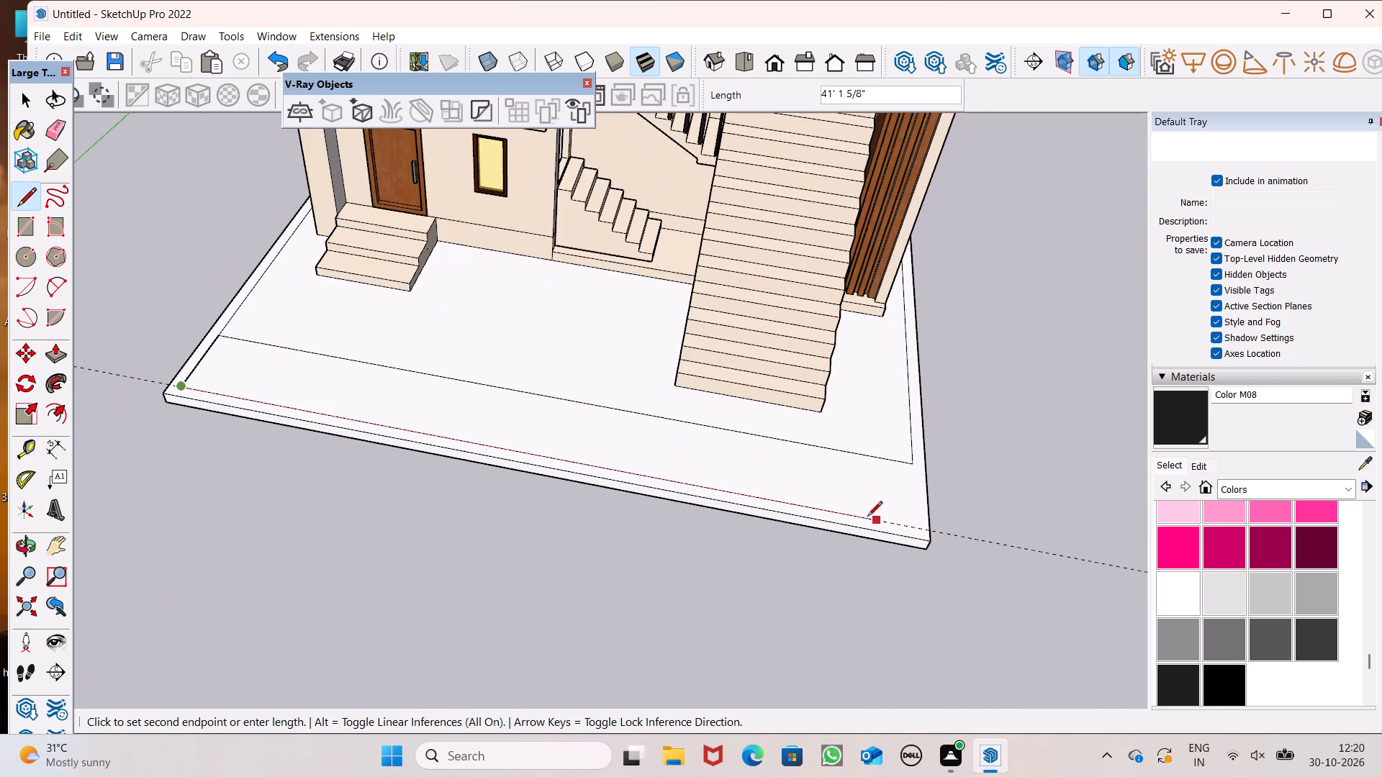
{"action": "left_click", "coordinate": [918, 524]}
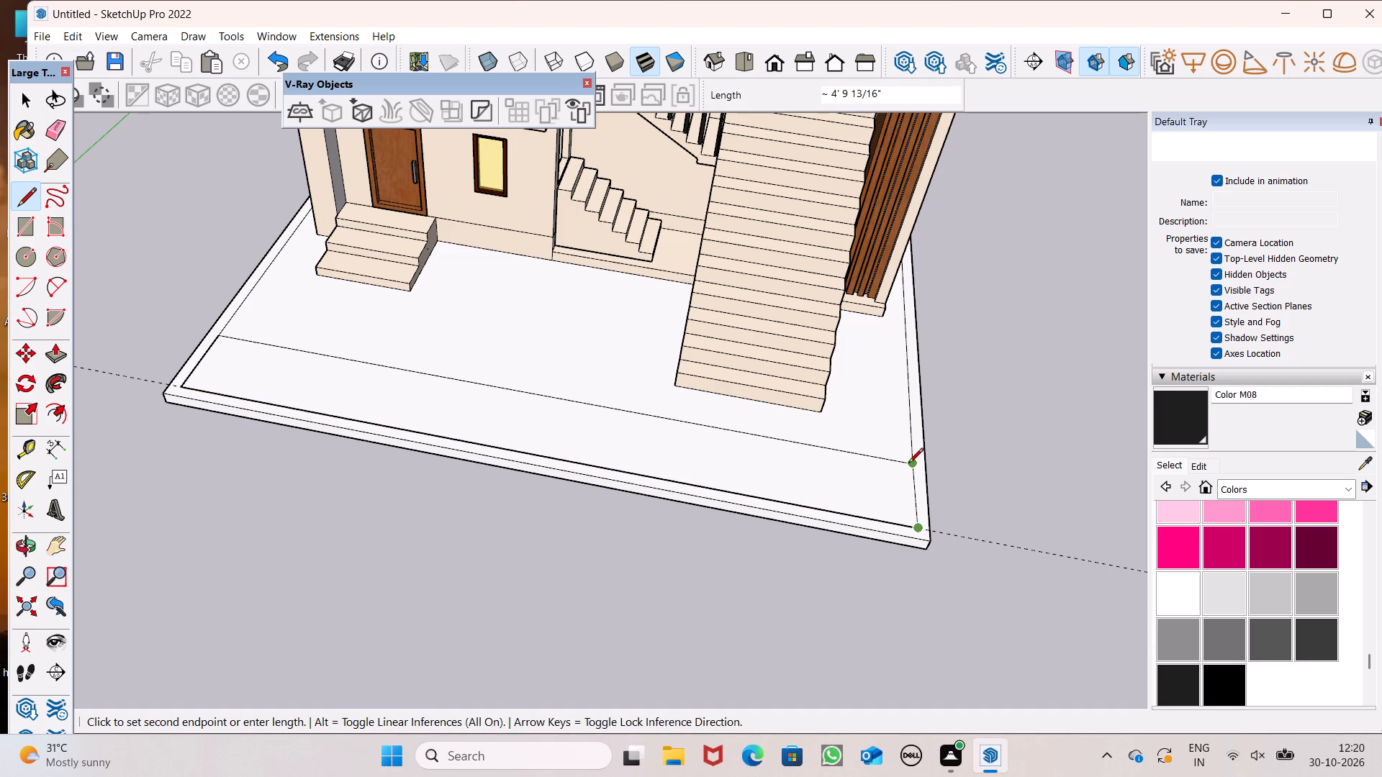
{"action": "left_click", "coordinate": [908, 464]}
{"action": "key", "text": "space"}
Erase the guide line along the slab's front and the former inner border line crossing the front yard.
{"action": "scroll", "coordinate": [760, 433], "scroll_direction": "down", "scroll_amount": 4}
{"action": "scroll", "coordinate": [934, 440], "scroll_direction": "down", "scroll_amount": 3}
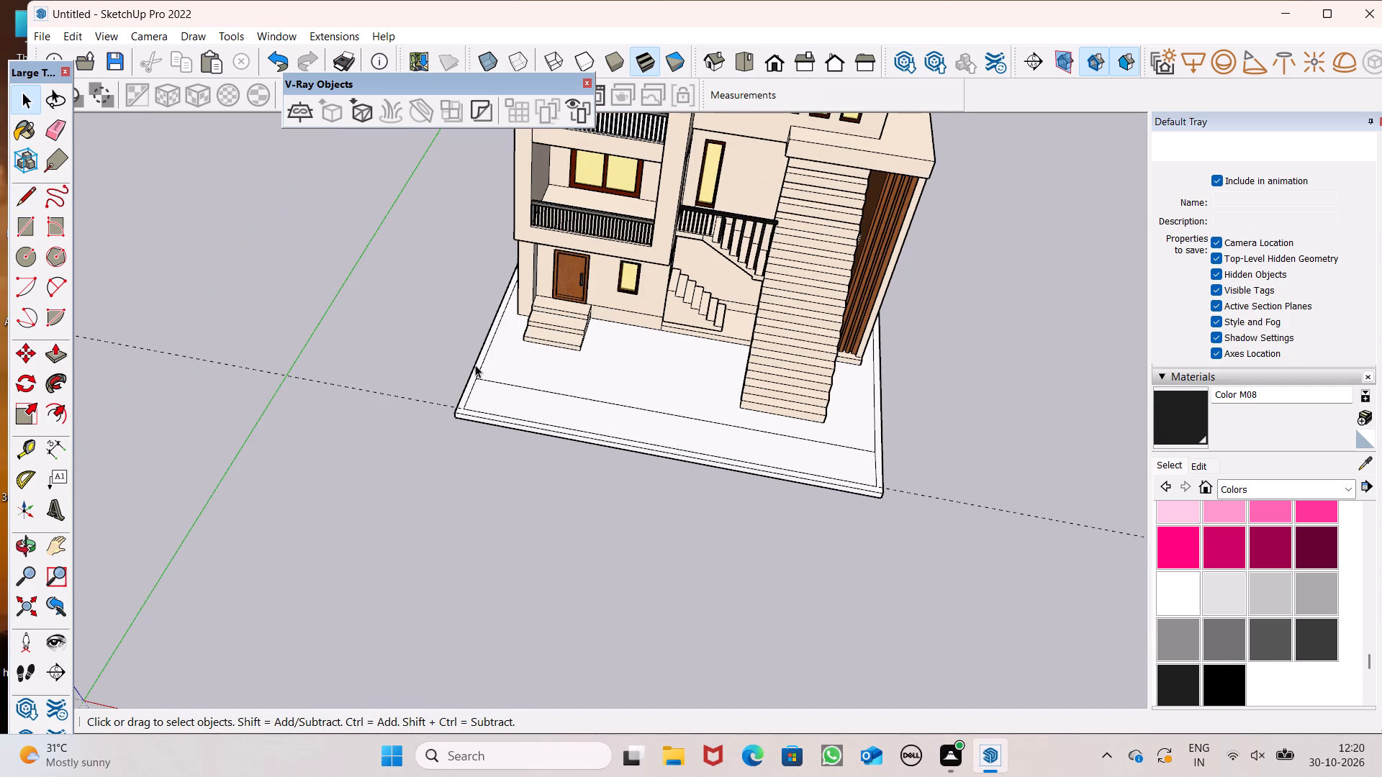
{"action": "left_click_drag", "start_coordinate": [55, 115], "coordinate": [63, 119]}
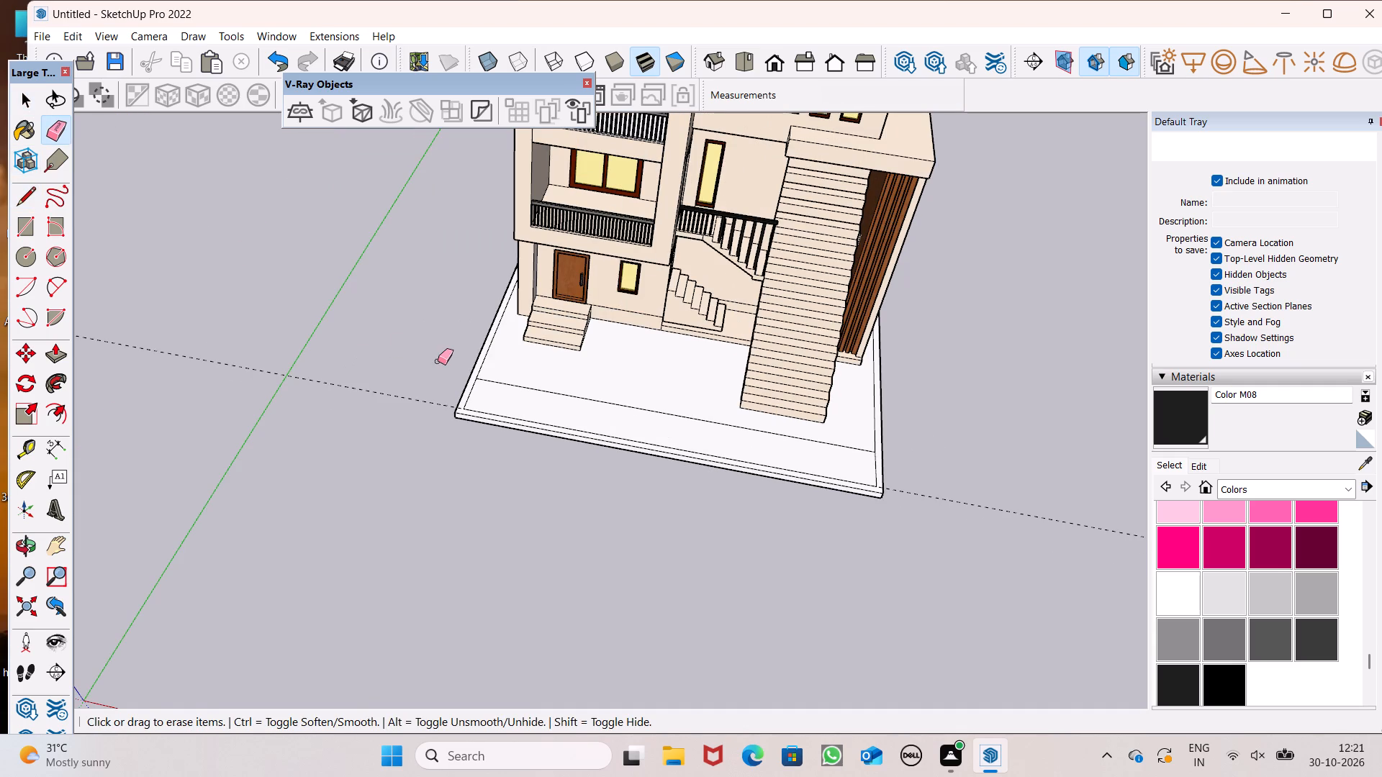
{"action": "left_click_drag", "start_coordinate": [438, 368], "coordinate": [431, 411]}
{"action": "left_click_drag", "start_coordinate": [556, 388], "coordinate": [560, 396]}
{"action": "key", "text": "space"}
Draw two short lines across the 9" front border strip, near the slab corner on the entrance door's side.
{"action": "scroll", "coordinate": [785, 432], "scroll_direction": "down", "scroll_amount": 1}
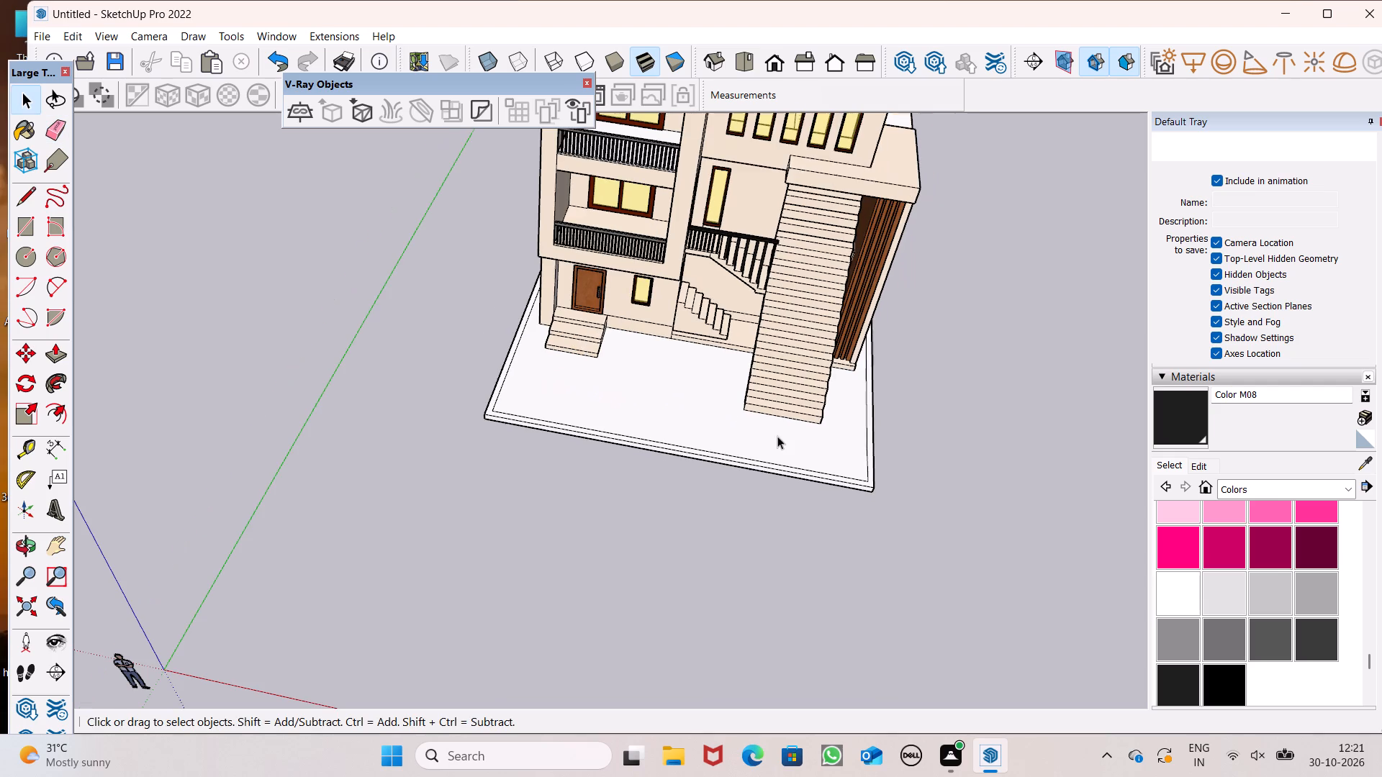
{"action": "scroll", "coordinate": [585, 463], "scroll_direction": "down", "scroll_amount": 1}
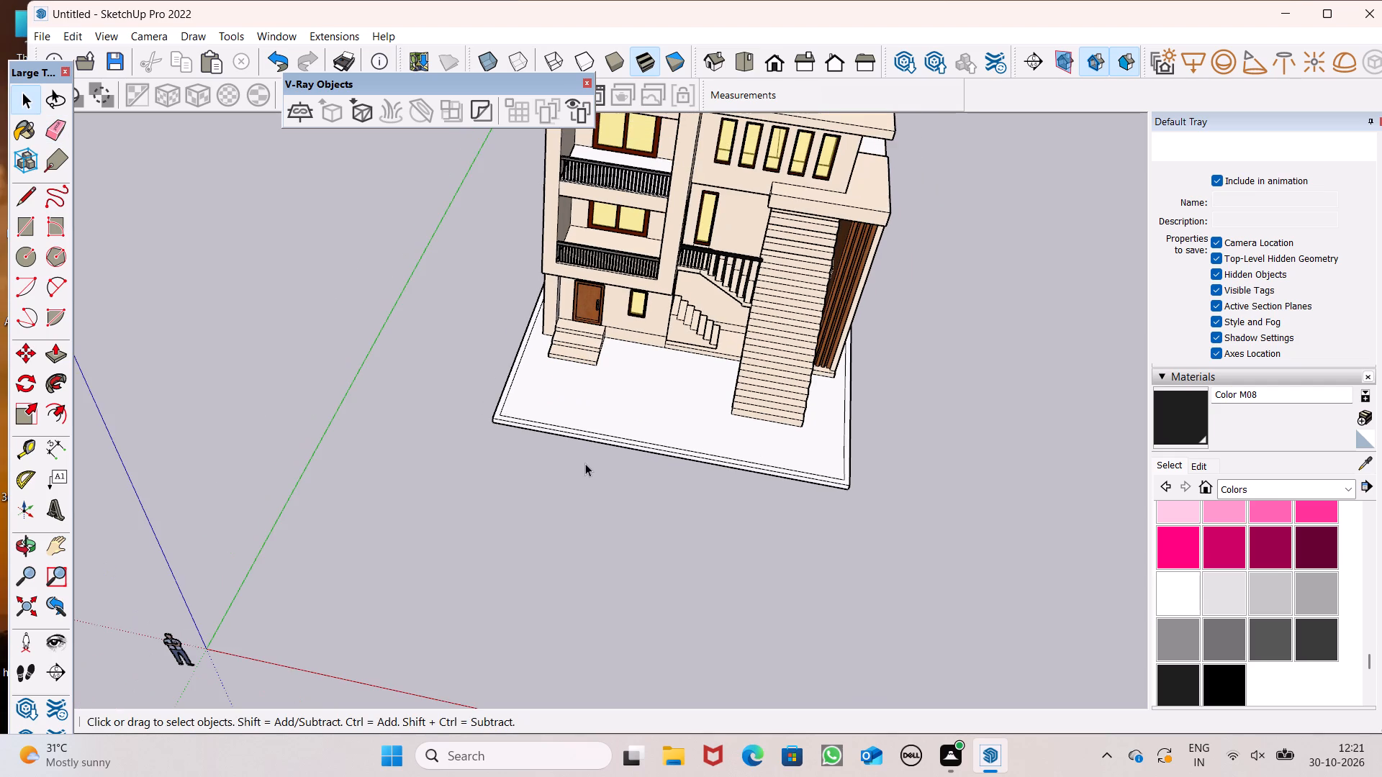
{"action": "middle_click_drag", "start_coordinate": [585, 463], "coordinate": [566, 528]}
{"action": "scroll", "coordinate": [561, 472], "scroll_direction": "up", "scroll_amount": 4}
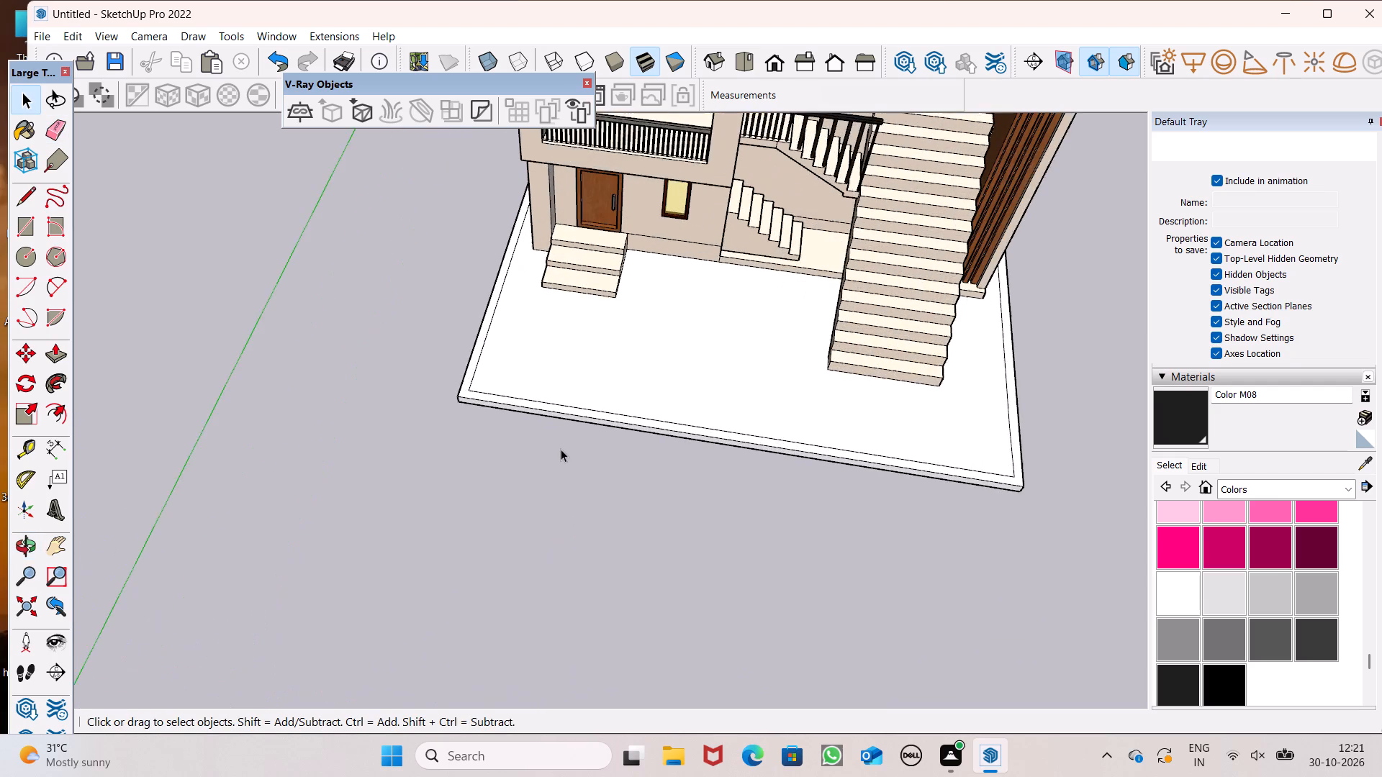
{"action": "scroll", "coordinate": [561, 449], "scroll_direction": "up", "scroll_amount": 2}
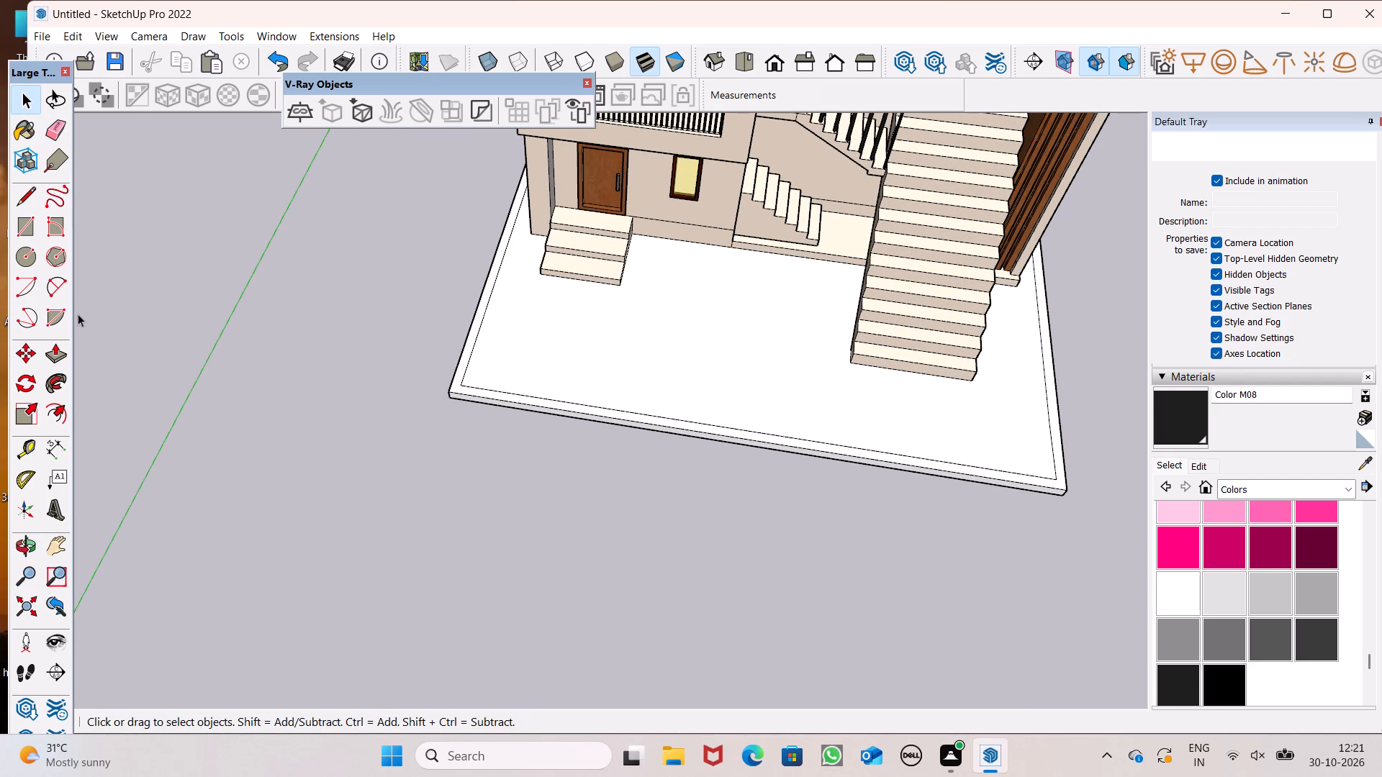
{"action": "left_click", "coordinate": [64, 347]}
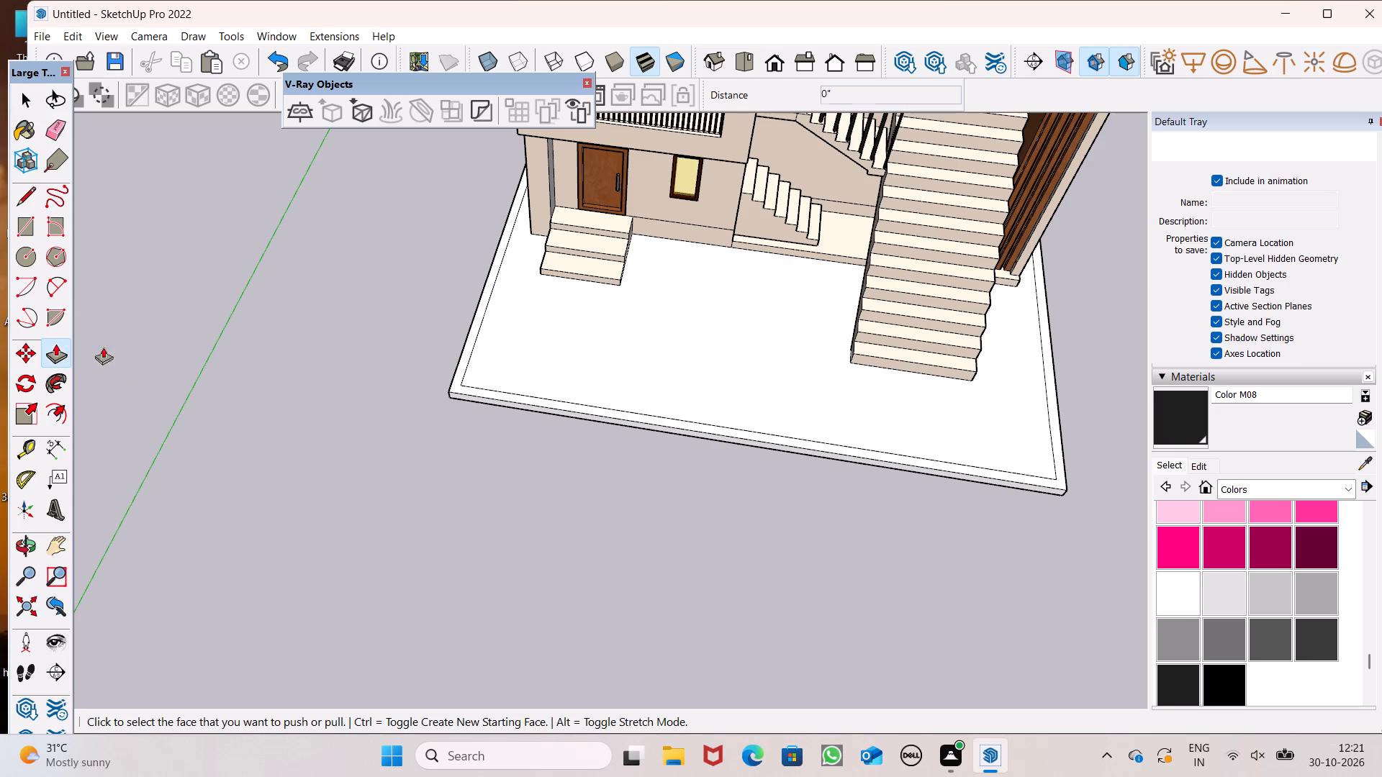
{"action": "key", "text": "space"}
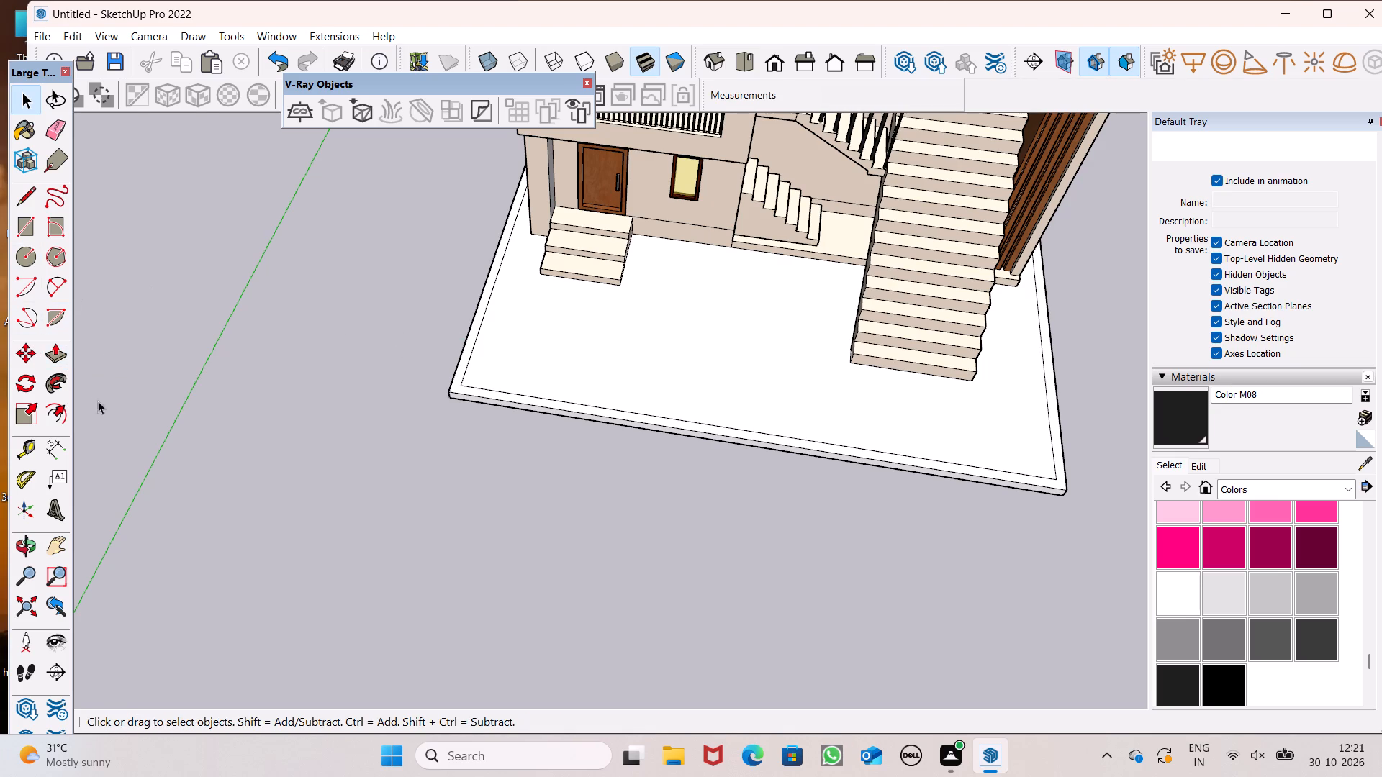
{"action": "left_click", "coordinate": [24, 192]}
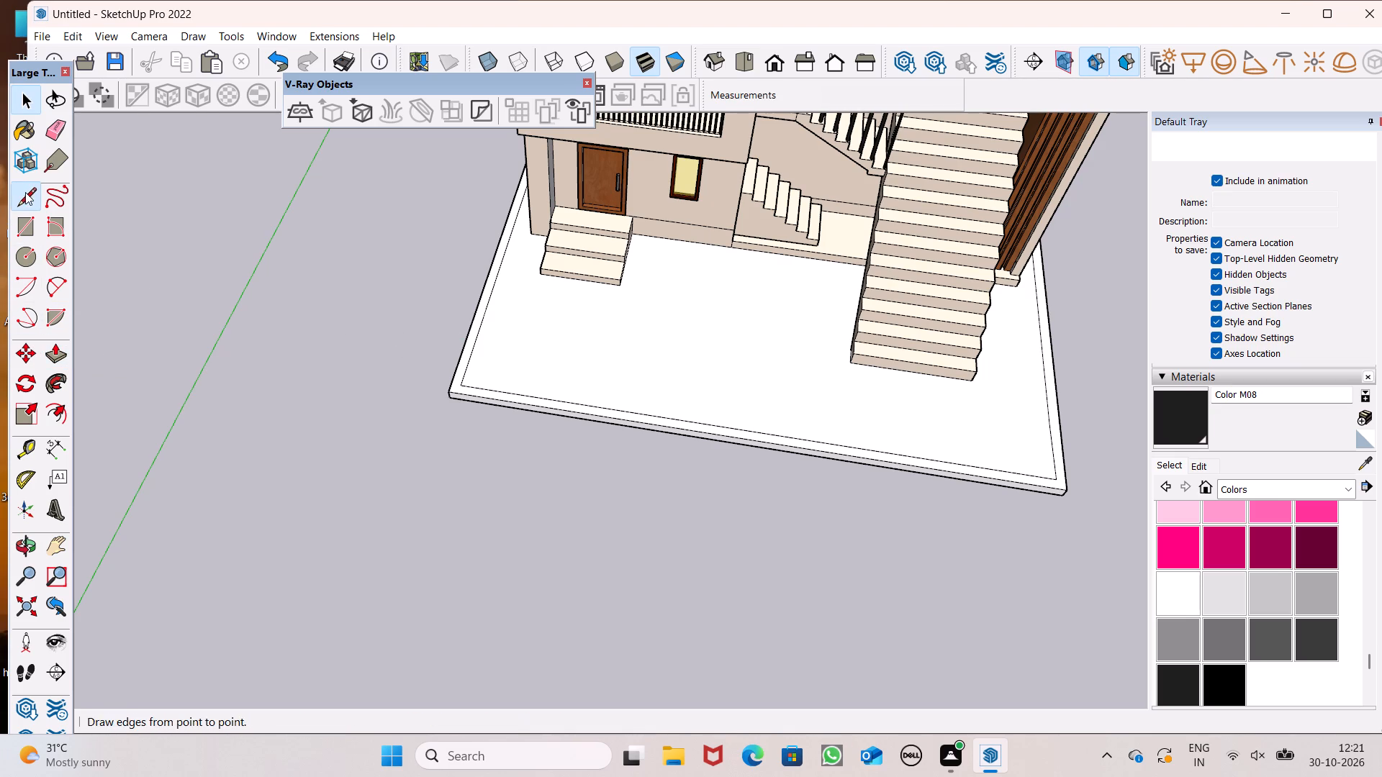
{"action": "scroll", "coordinate": [673, 450], "scroll_direction": "up", "scroll_amount": 5}
{"action": "scroll", "coordinate": [623, 371], "scroll_direction": "up", "scroll_amount": 3}
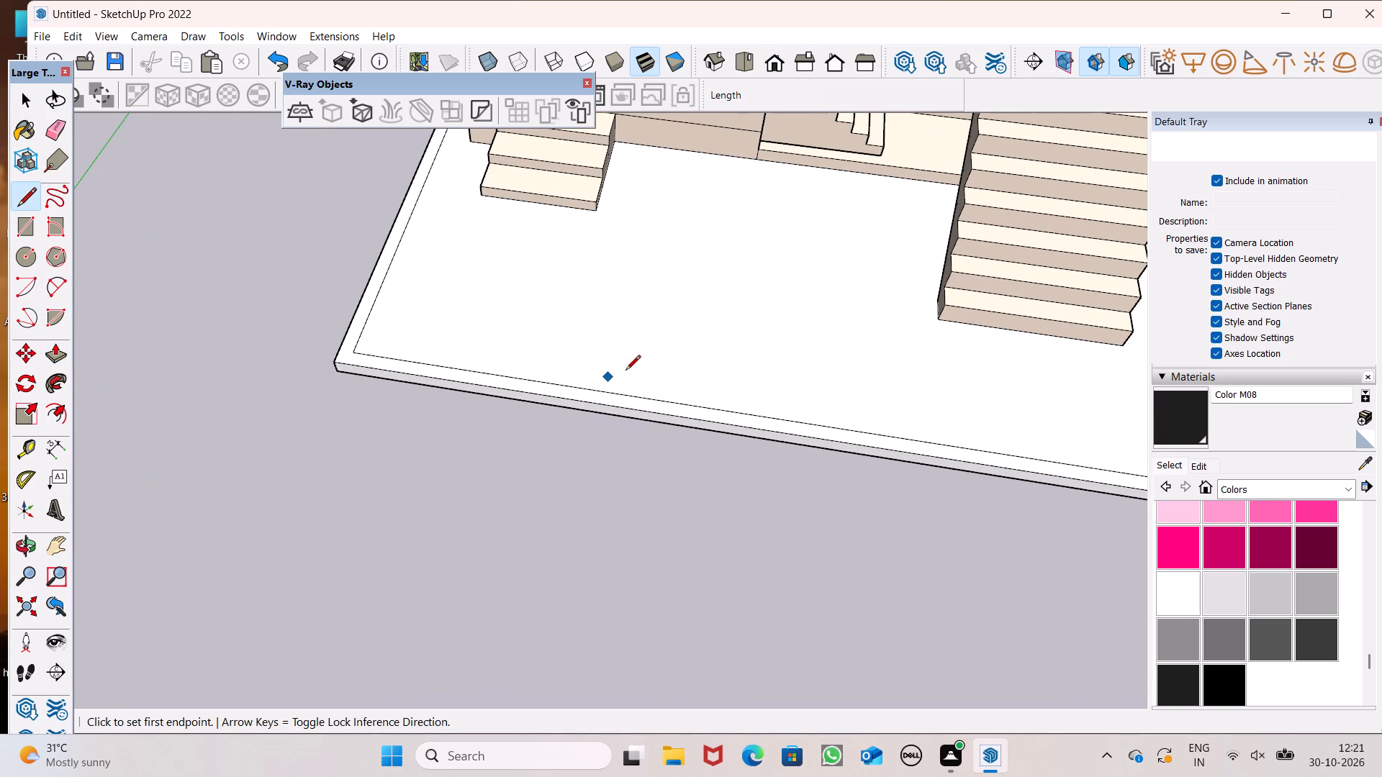
{"action": "scroll", "coordinate": [625, 371], "scroll_direction": "up", "scroll_amount": 1}
{"action": "scroll", "coordinate": [674, 412], "scroll_direction": "down", "scroll_amount": 7}
{"action": "middle_click_drag", "start_coordinate": [724, 448], "coordinate": [728, 458]}
{"action": "scroll", "coordinate": [584, 414], "scroll_direction": "up", "scroll_amount": 4}
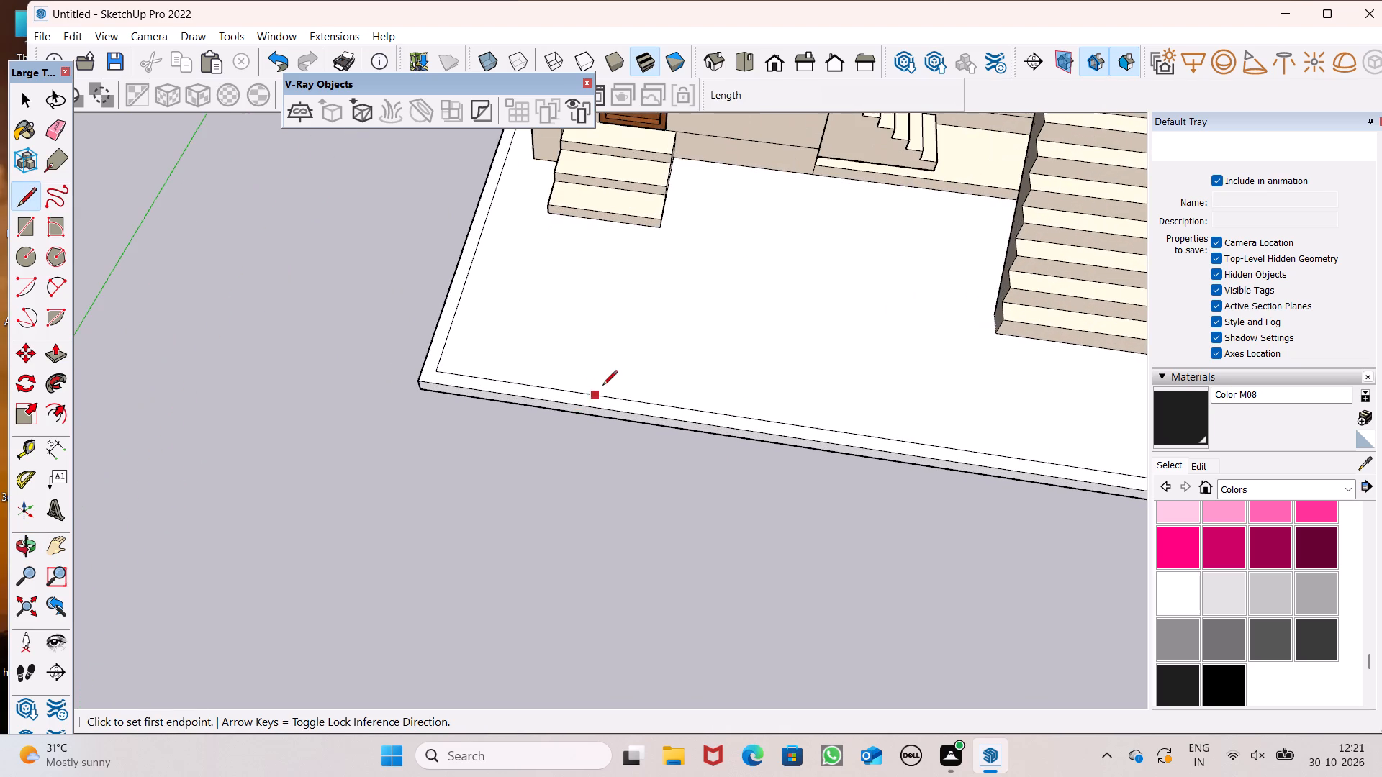
{"action": "left_click", "coordinate": [610, 395]}
{"action": "left_click", "coordinate": [609, 410]}
{"action": "scroll", "coordinate": [550, 417], "scroll_direction": "down", "scroll_amount": 4}
{"action": "scroll", "coordinate": [632, 417], "scroll_direction": "up", "scroll_amount": 4}
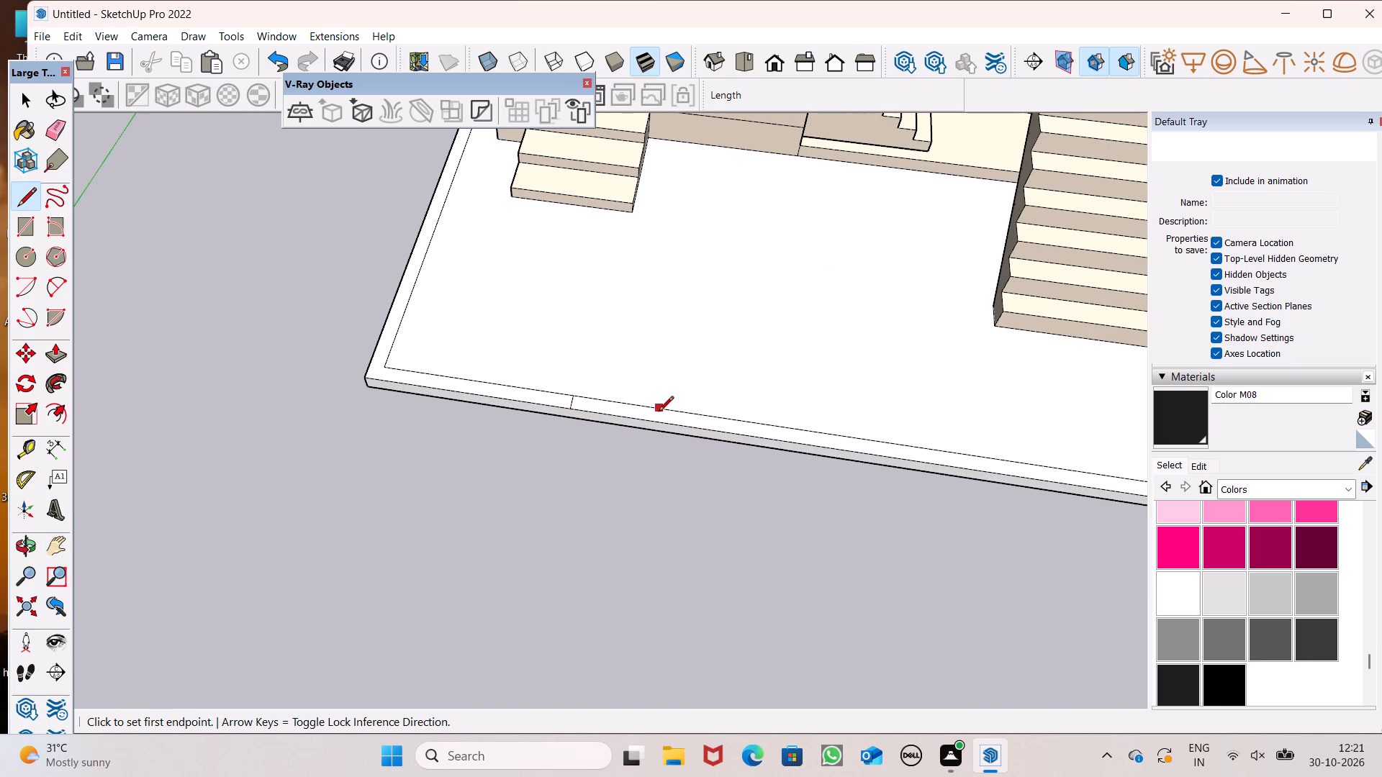
{"action": "left_click", "coordinate": [659, 412]}
{"action": "left_click", "coordinate": [651, 431]}
{"action": "scroll", "coordinate": [472, 377], "scroll_direction": "down", "scroll_amount": 7}
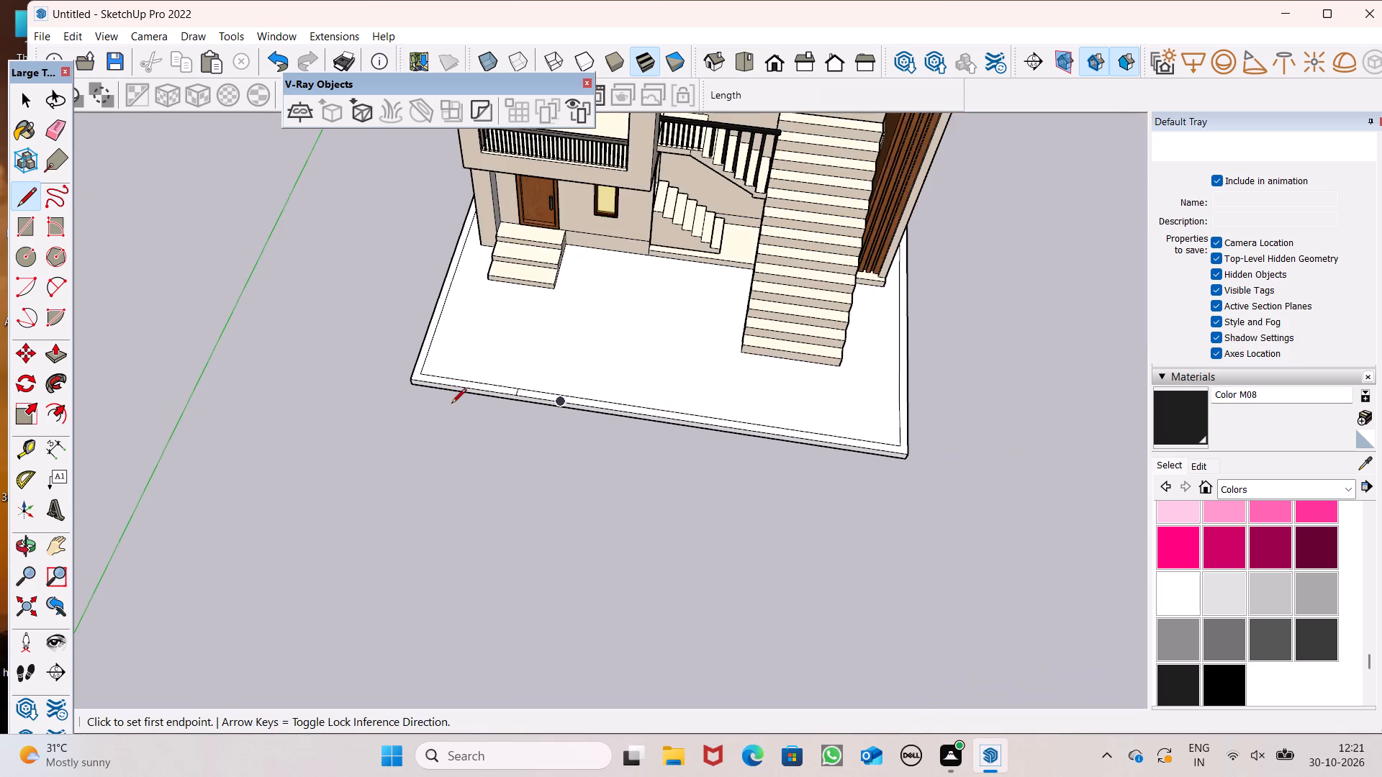
Draw two 9" lines across the front border strip, near the slab corner on the wide staircase's side.
{"action": "scroll", "coordinate": [447, 413], "scroll_direction": "down", "scroll_amount": 3}
{"action": "scroll", "coordinate": [762, 406], "scroll_direction": "up", "scroll_amount": 8}
{"action": "scroll", "coordinate": [765, 413], "scroll_direction": "down", "scroll_amount": 3}
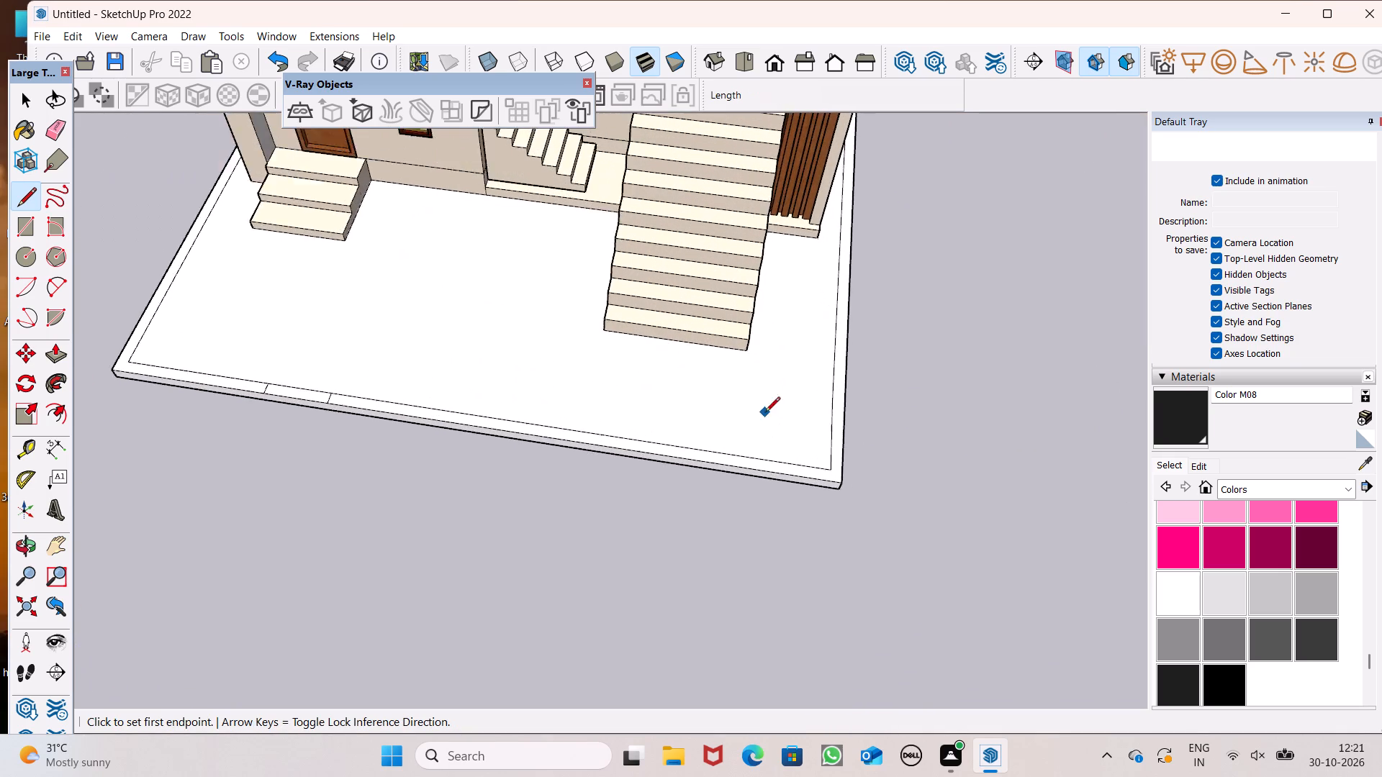
{"action": "scroll", "coordinate": [848, 409], "scroll_direction": "up", "scroll_amount": 5}
{"action": "left_click", "coordinate": [724, 472]}
{"action": "left_click", "coordinate": [722, 496]}
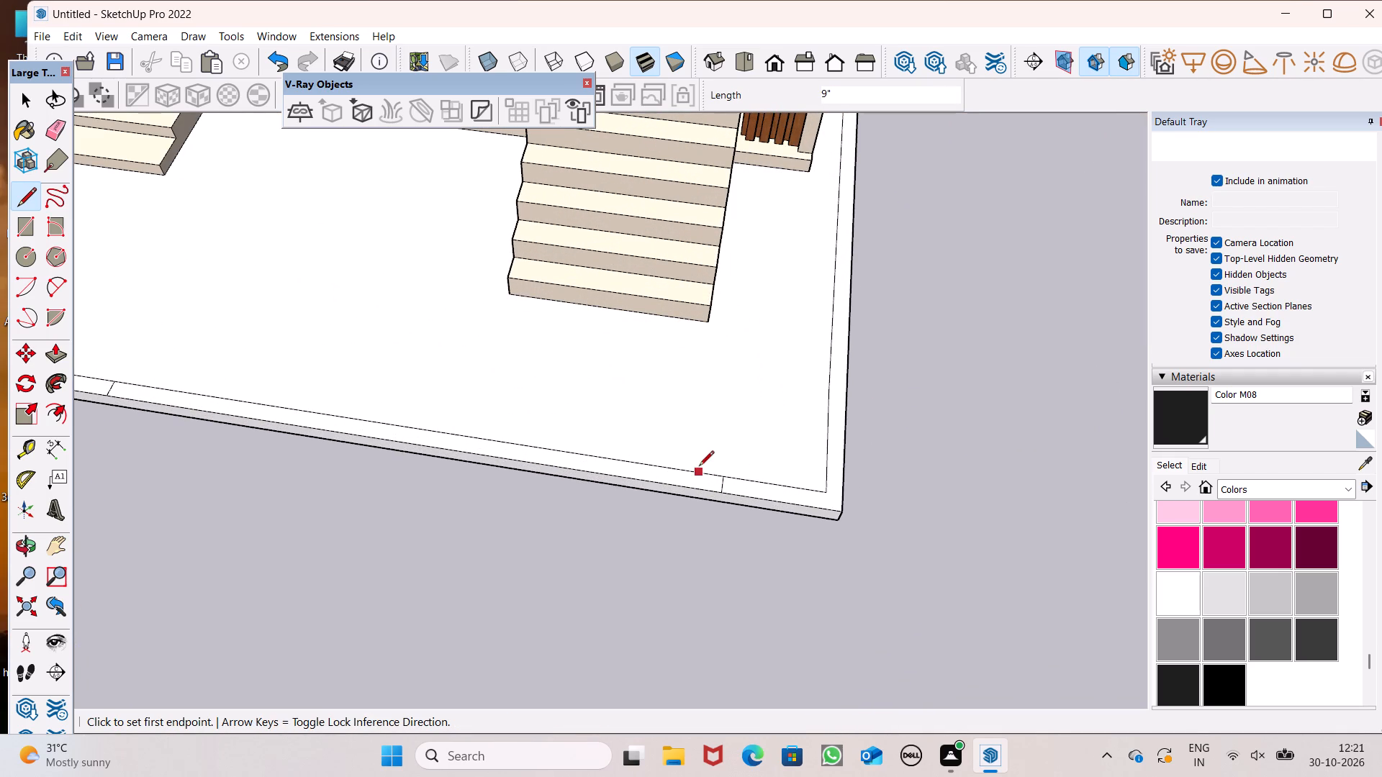
{"action": "left_click", "coordinate": [647, 463]}
{"action": "left_click", "coordinate": [647, 479]}
{"action": "key", "text": "space"}
Pull the border strip at the wide staircase's corner up 6' as a boundary wall.
{"action": "scroll", "coordinate": [859, 445], "scroll_direction": "down", "scroll_amount": 8}
{"action": "left_click", "coordinate": [55, 357]}
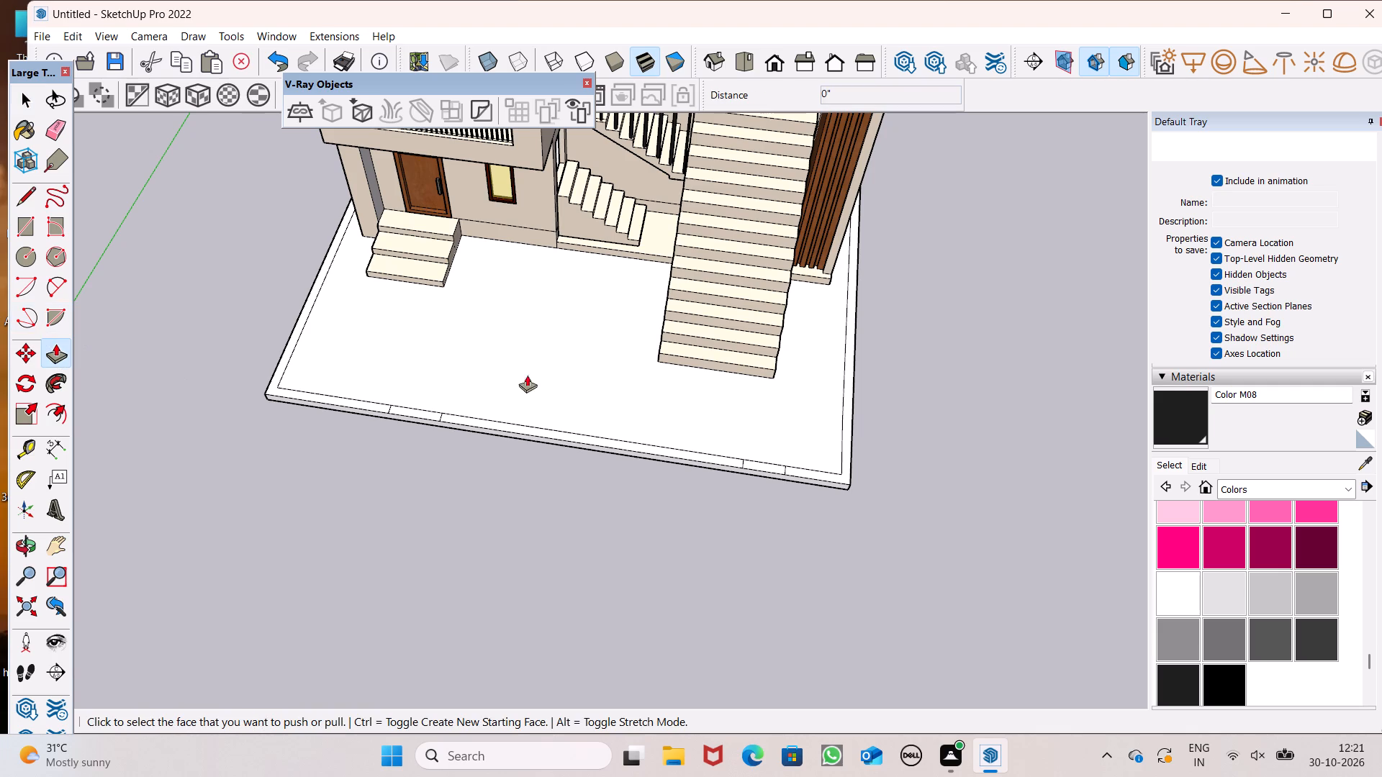
{"action": "left_click_drag", "start_coordinate": [841, 476], "coordinate": [858, 379]}
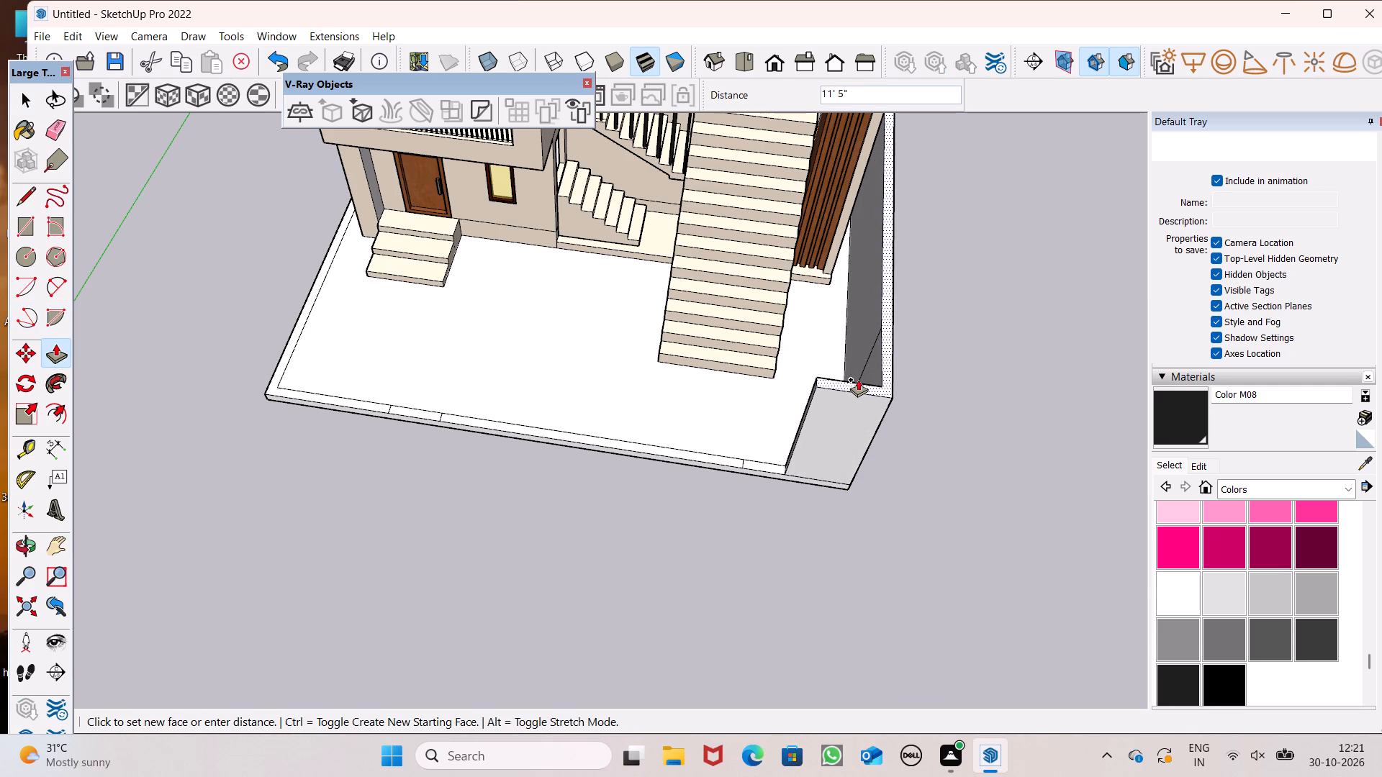
{"action": "left_click_drag", "start_coordinate": [858, 379], "coordinate": [860, 379]}
{"action": "type", "text": "6'"}
{"action": "key", "text": "Return"}
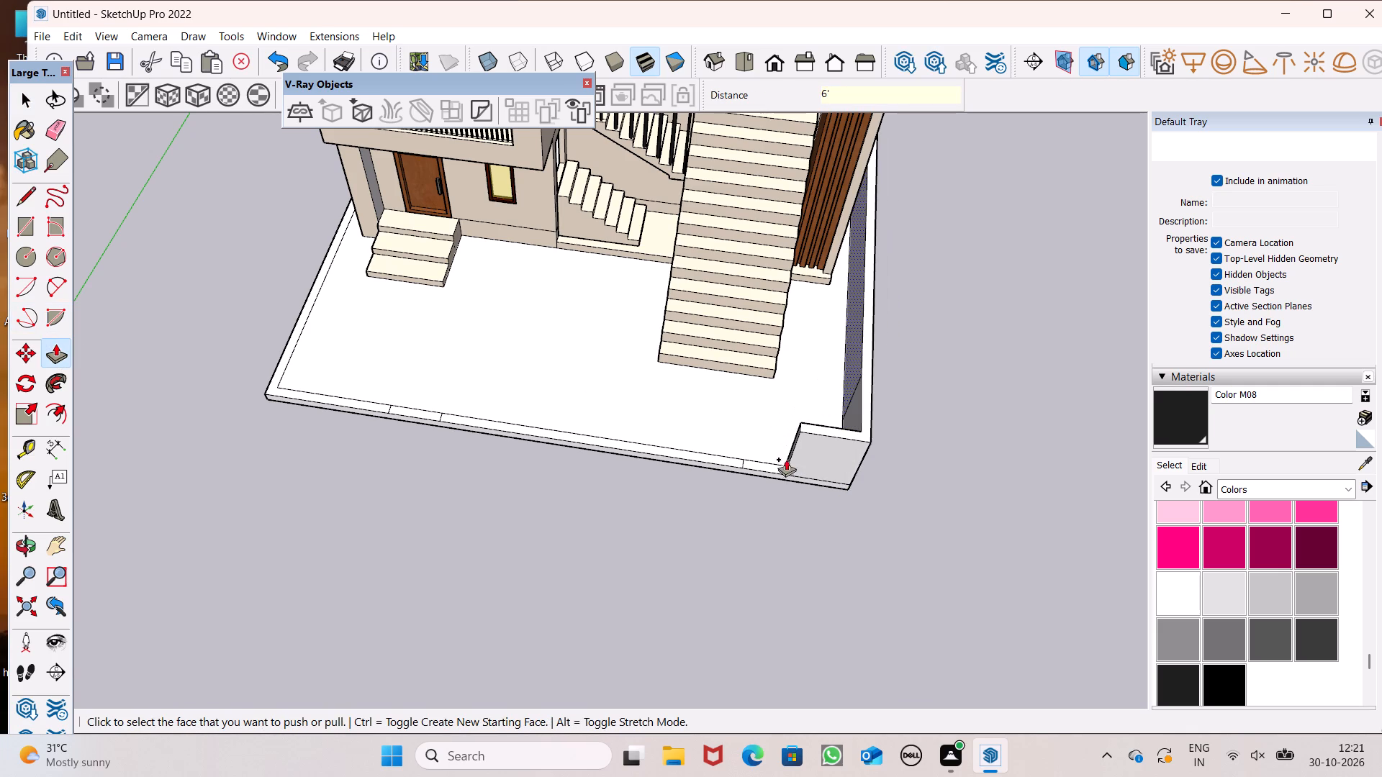
Pull the small front border segment beside the staircase-side wall up 7' as a gate pillar.
{"action": "scroll", "coordinate": [767, 465], "scroll_direction": "up", "scroll_amount": 7}
{"action": "middle_click", "coordinate": [767, 465]}
{"action": "scroll", "coordinate": [764, 462], "scroll_direction": "up", "scroll_amount": 2}
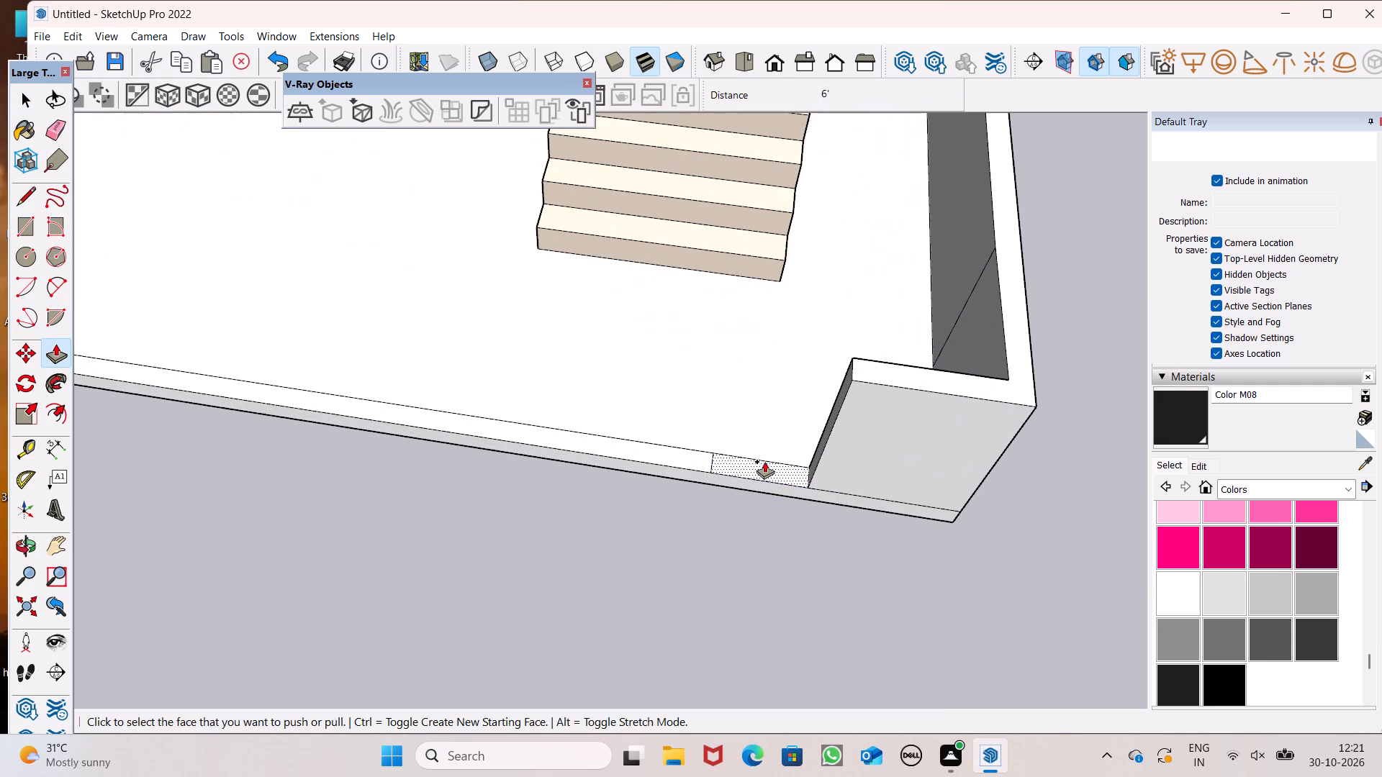
{"action": "left_click_drag", "start_coordinate": [767, 468], "coordinate": [774, 314]}
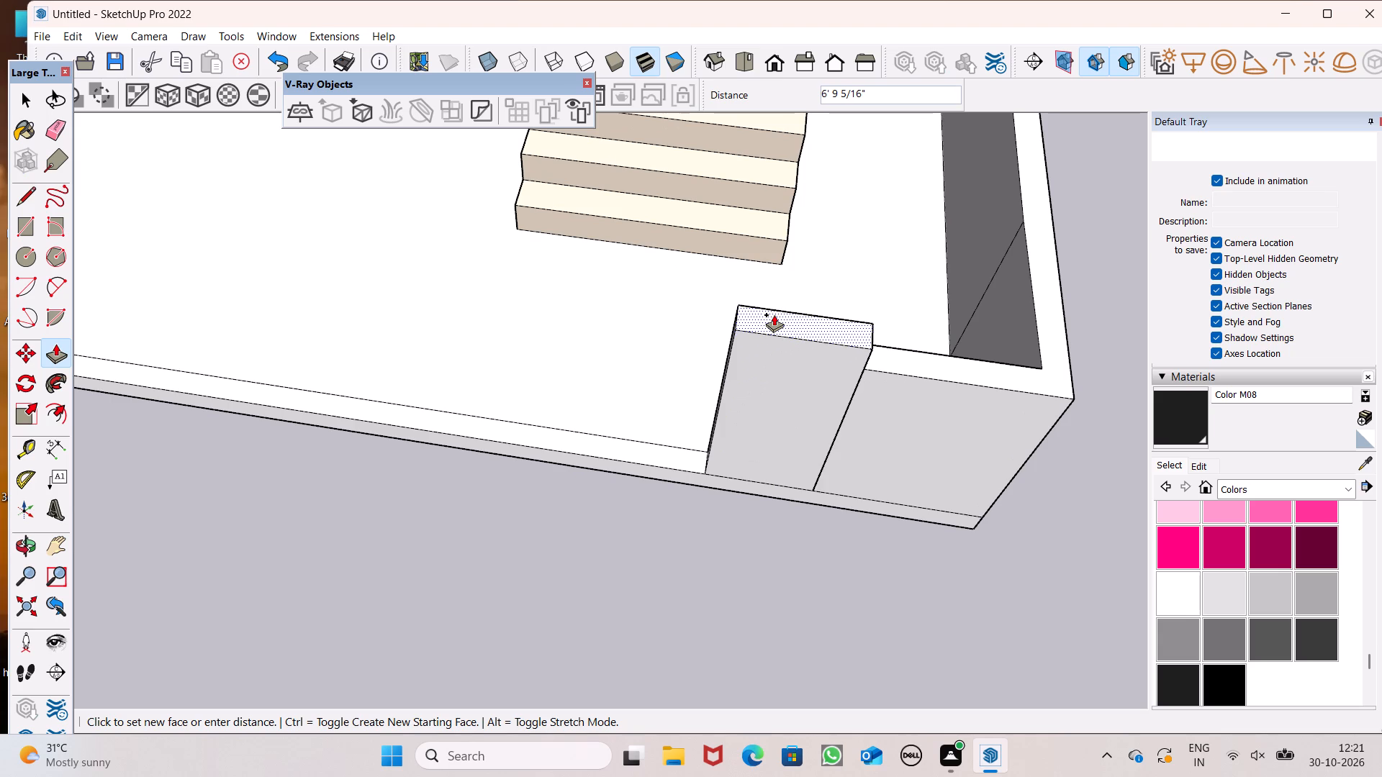
{"action": "left_click_drag", "start_coordinate": [774, 314], "coordinate": [774, 313]}
{"action": "type", "text": "7'"}
{"action": "key", "text": "Return"}
Pull the border strip at the entrance door's corner up 6' as a boundary wall.
{"action": "scroll", "coordinate": [789, 335], "scroll_direction": "up", "scroll_amount": 1}
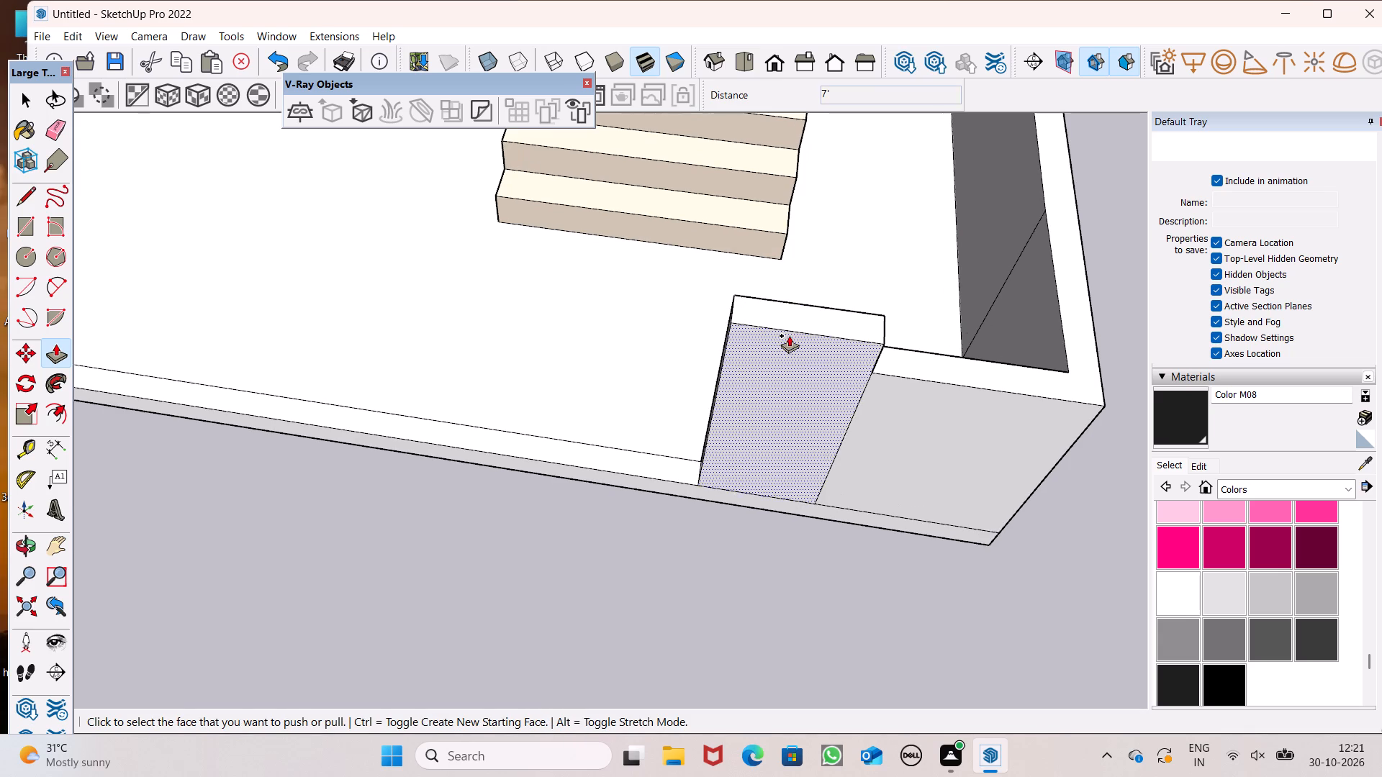
{"action": "scroll", "coordinate": [789, 335], "scroll_direction": "up", "scroll_amount": 1}
{"action": "middle_click_drag", "start_coordinate": [821, 358], "coordinate": [932, 249]}
{"action": "scroll", "coordinate": [918, 300], "scroll_direction": "down", "scroll_amount": 11}
{"action": "scroll", "coordinate": [1016, 294], "scroll_direction": "down", "scroll_amount": 7}
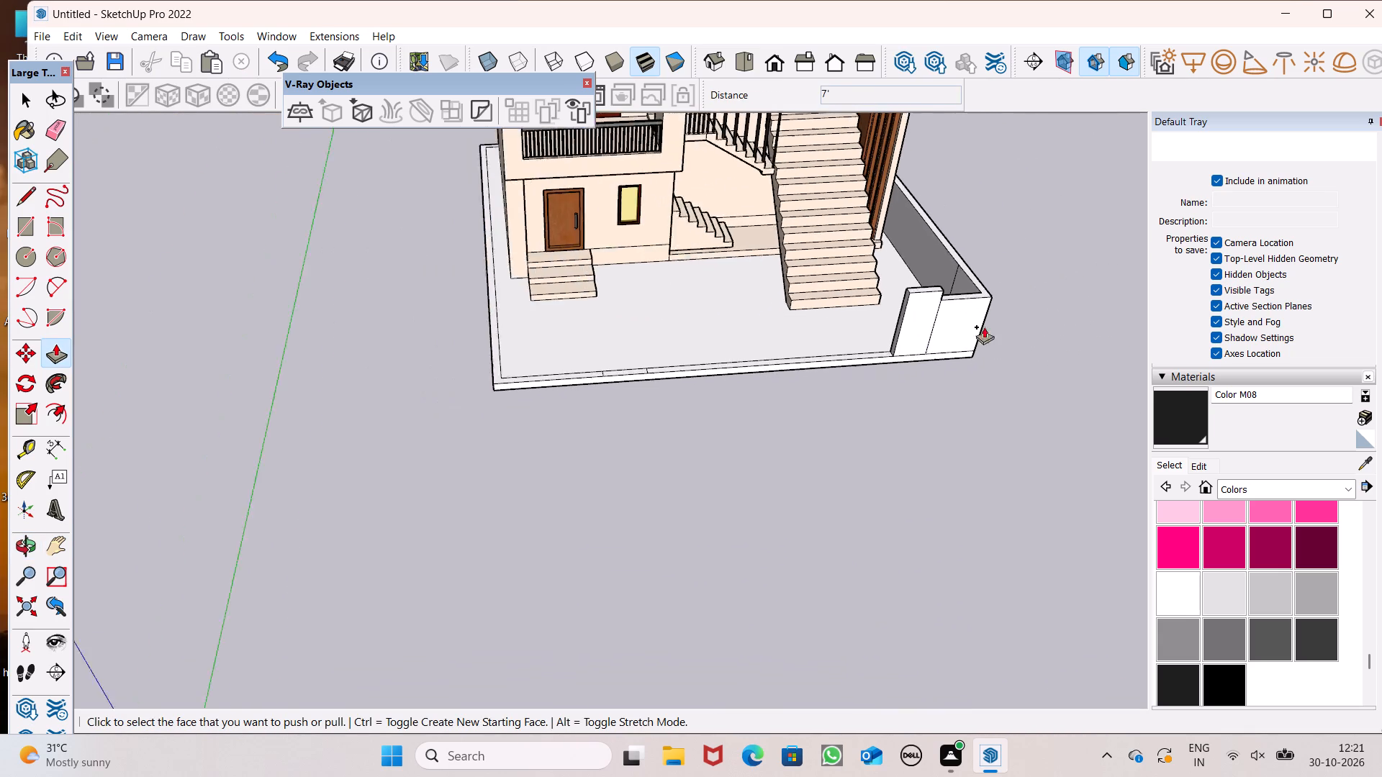
{"action": "scroll", "coordinate": [648, 409], "scroll_direction": "up", "scroll_amount": 7}
{"action": "left_click_drag", "start_coordinate": [520, 353], "coordinate": [512, 271]}
{"action": "type", "text": "6'"}
{"action": "key", "text": "Return"}
Pull the small front border segment beside the door-side wall up 7' as the second gate pillar.
{"action": "left_click_drag", "start_coordinate": [636, 343], "coordinate": [629, 287]}
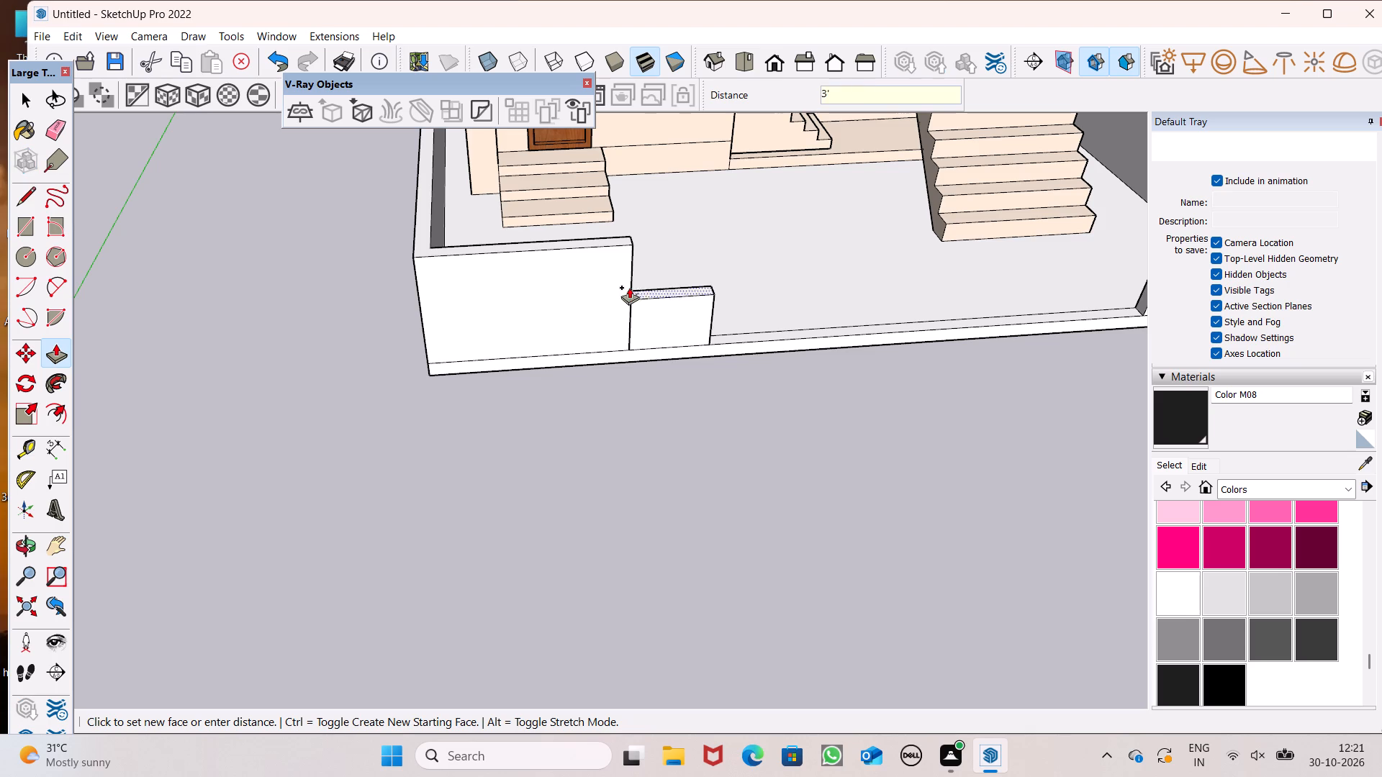
{"action": "left_click_drag", "start_coordinate": [629, 287], "coordinate": [646, 209]}
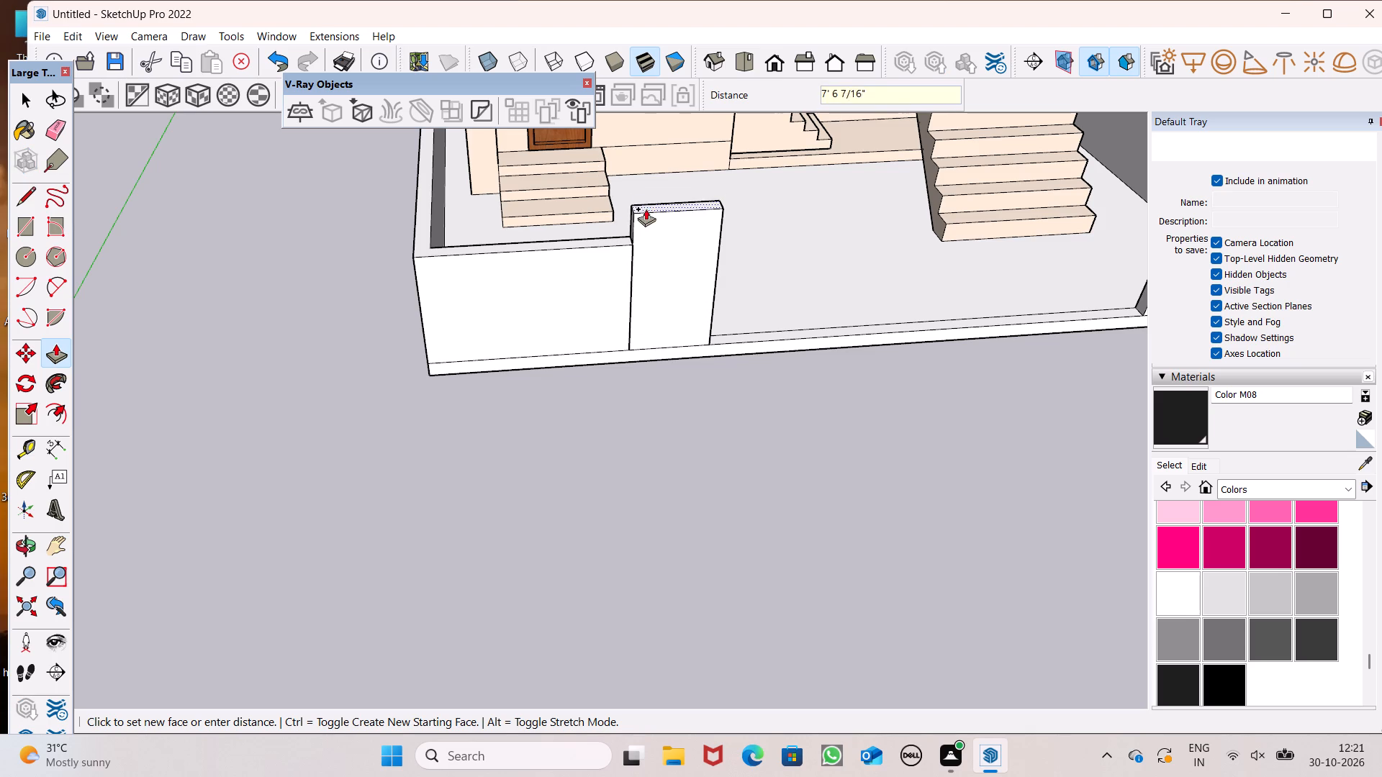
{"action": "left_click_drag", "start_coordinate": [646, 209], "coordinate": [644, 199]}
{"action": "type", "text": "7'"}
{"action": "key", "text": "Return"}
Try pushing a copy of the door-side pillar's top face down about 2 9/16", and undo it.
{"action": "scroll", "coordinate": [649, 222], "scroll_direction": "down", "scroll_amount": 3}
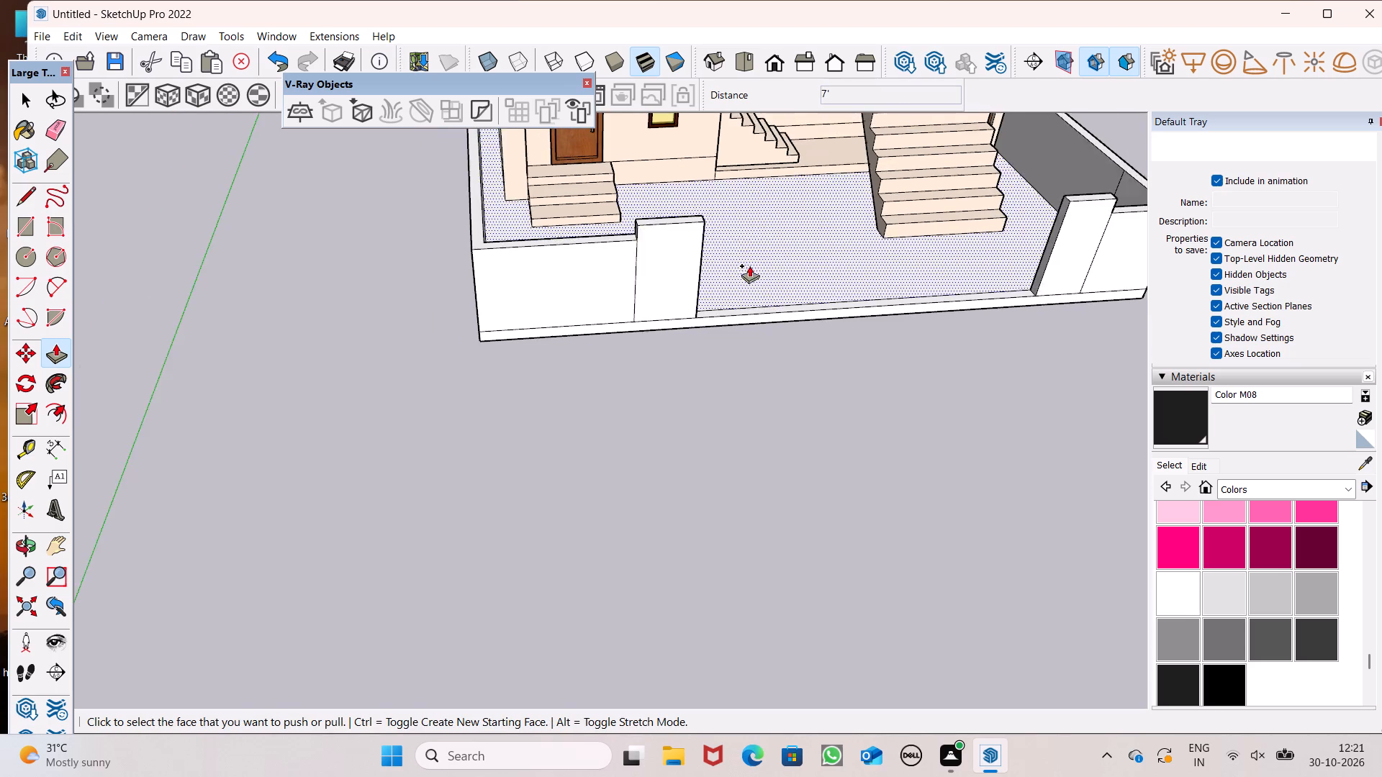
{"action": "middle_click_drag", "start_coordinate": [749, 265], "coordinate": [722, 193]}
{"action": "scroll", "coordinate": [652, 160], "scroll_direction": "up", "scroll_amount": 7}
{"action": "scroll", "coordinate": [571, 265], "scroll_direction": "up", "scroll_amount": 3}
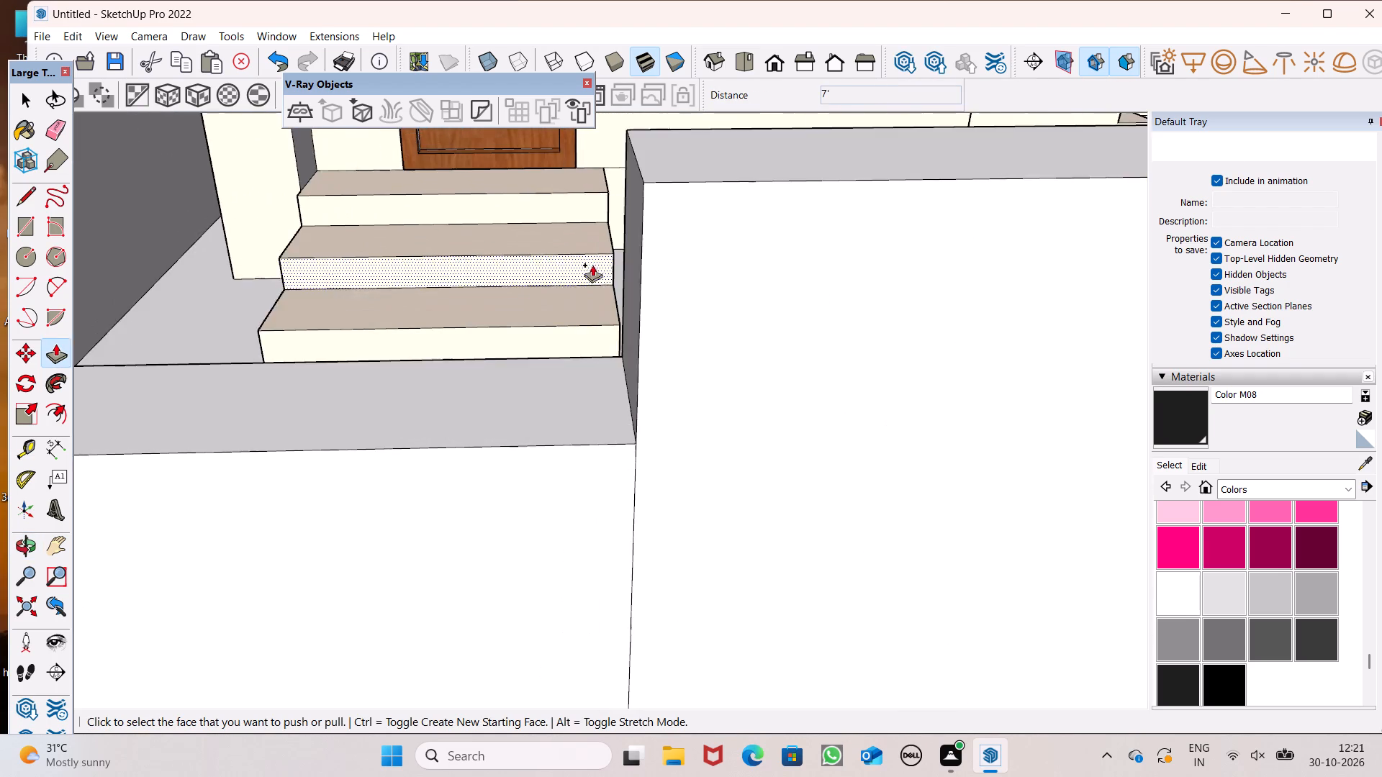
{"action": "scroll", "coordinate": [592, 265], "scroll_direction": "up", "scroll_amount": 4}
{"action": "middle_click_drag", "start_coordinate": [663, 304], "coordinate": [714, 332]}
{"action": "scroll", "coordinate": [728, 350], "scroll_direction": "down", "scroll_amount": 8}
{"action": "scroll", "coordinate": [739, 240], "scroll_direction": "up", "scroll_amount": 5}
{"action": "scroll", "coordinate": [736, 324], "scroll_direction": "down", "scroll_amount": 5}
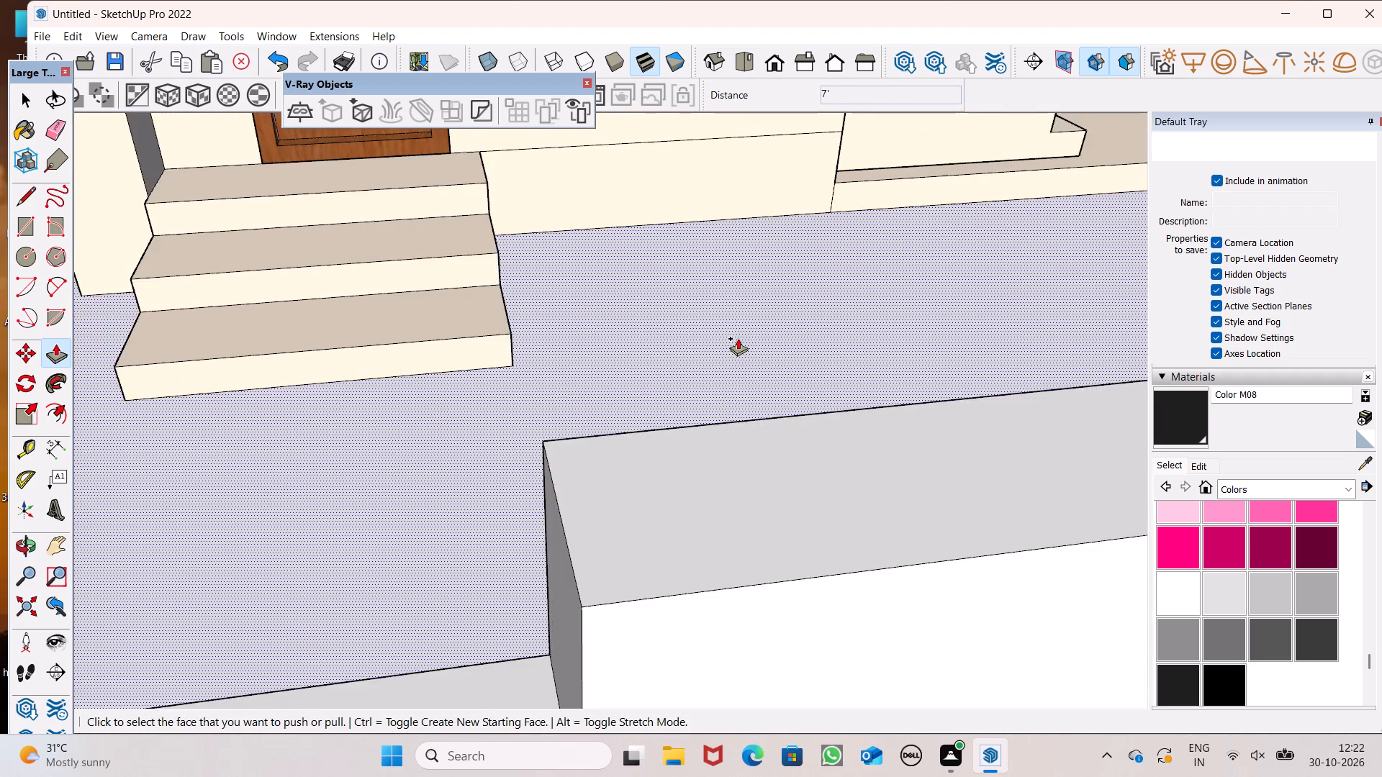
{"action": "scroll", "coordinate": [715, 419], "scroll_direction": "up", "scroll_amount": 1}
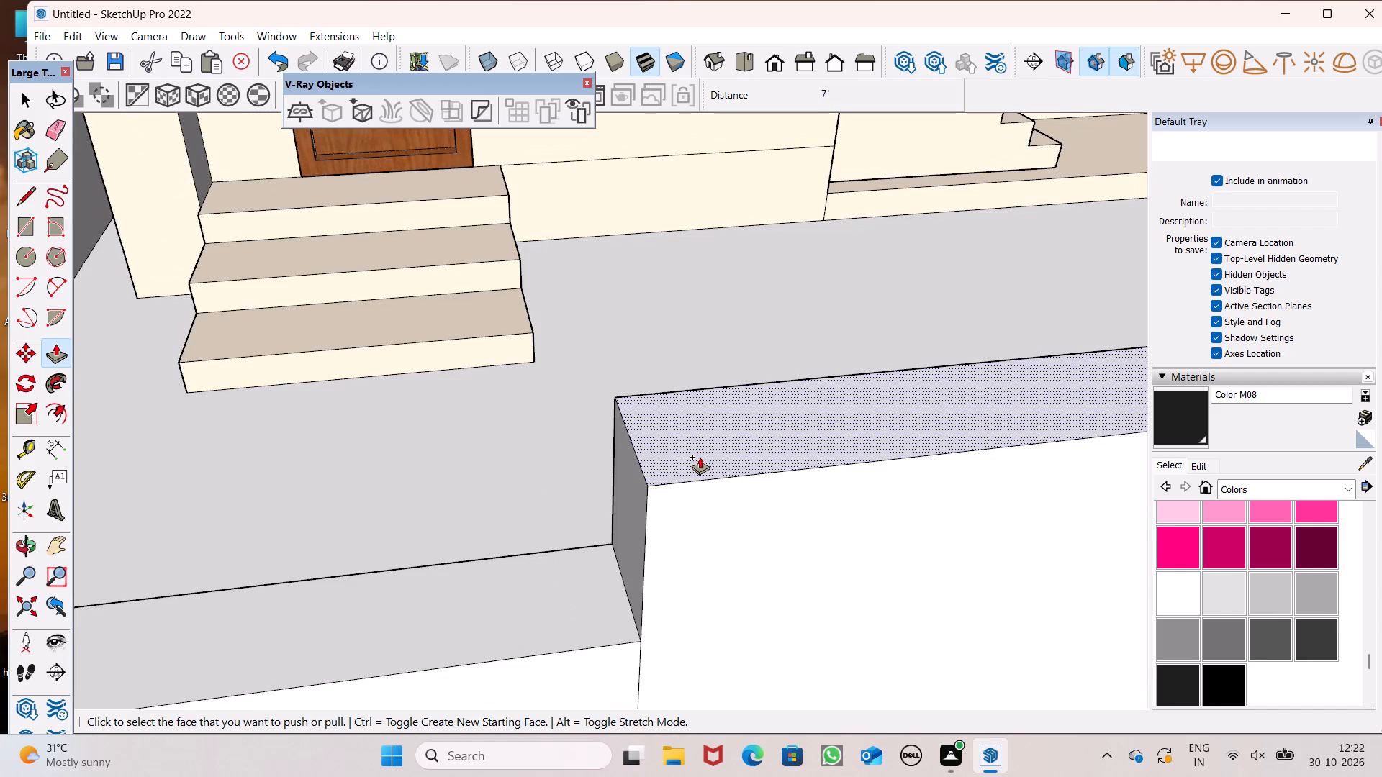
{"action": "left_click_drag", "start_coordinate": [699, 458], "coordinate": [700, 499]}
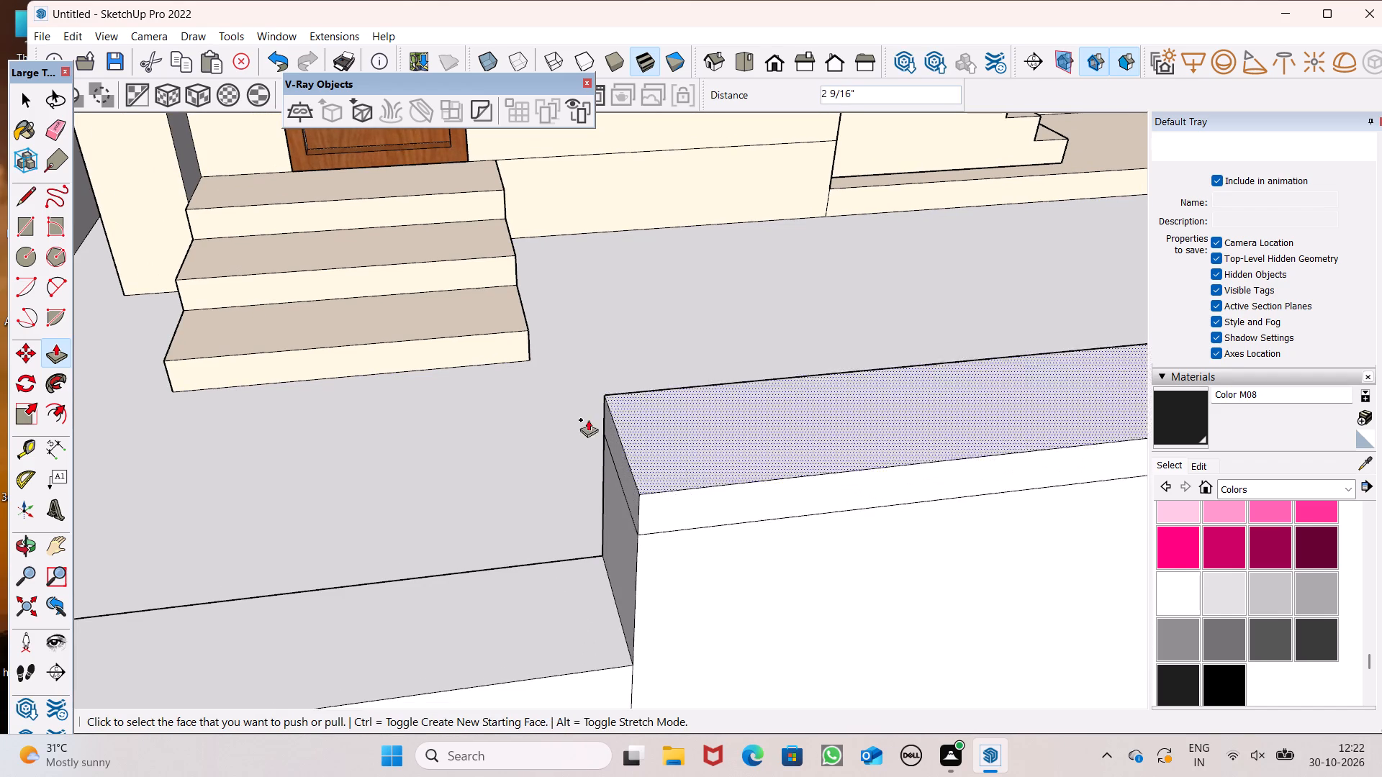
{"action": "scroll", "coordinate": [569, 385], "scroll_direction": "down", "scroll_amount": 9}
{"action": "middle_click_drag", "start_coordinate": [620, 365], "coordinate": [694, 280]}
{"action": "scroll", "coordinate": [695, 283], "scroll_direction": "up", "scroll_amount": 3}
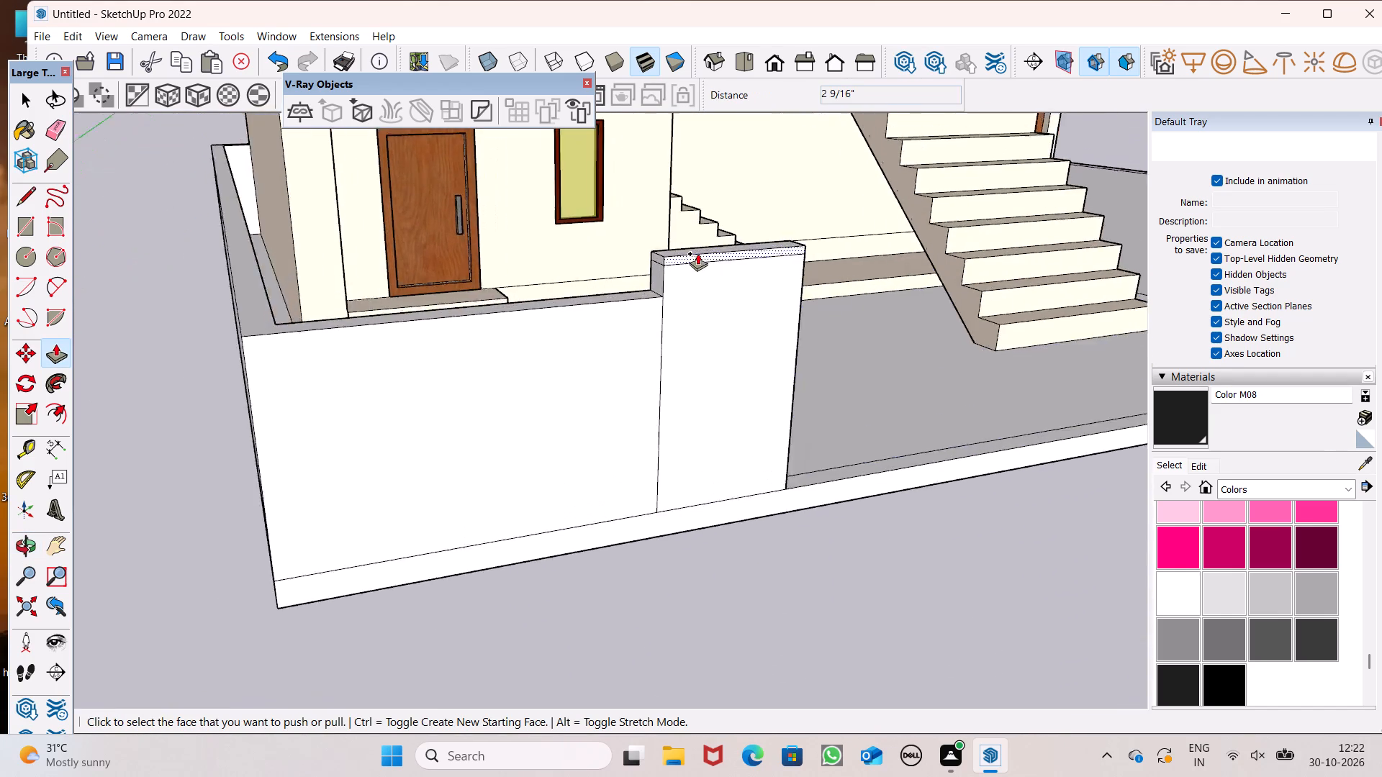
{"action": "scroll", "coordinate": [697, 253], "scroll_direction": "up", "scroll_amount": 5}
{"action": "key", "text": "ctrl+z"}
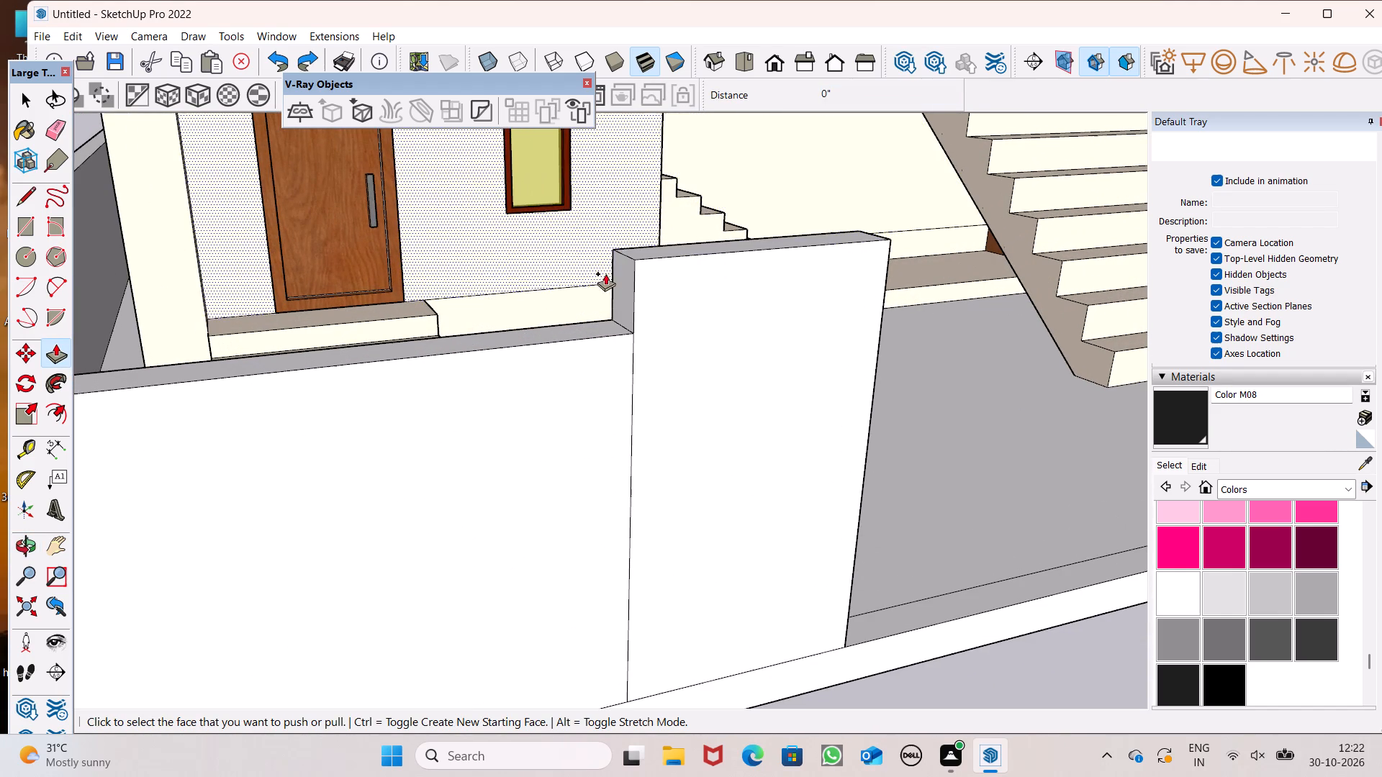
Push a copy of the door-side pillar's top face down about 4 5/16", keeping the original top face.
{"action": "left_click_drag", "start_coordinate": [679, 249], "coordinate": [685, 281]}
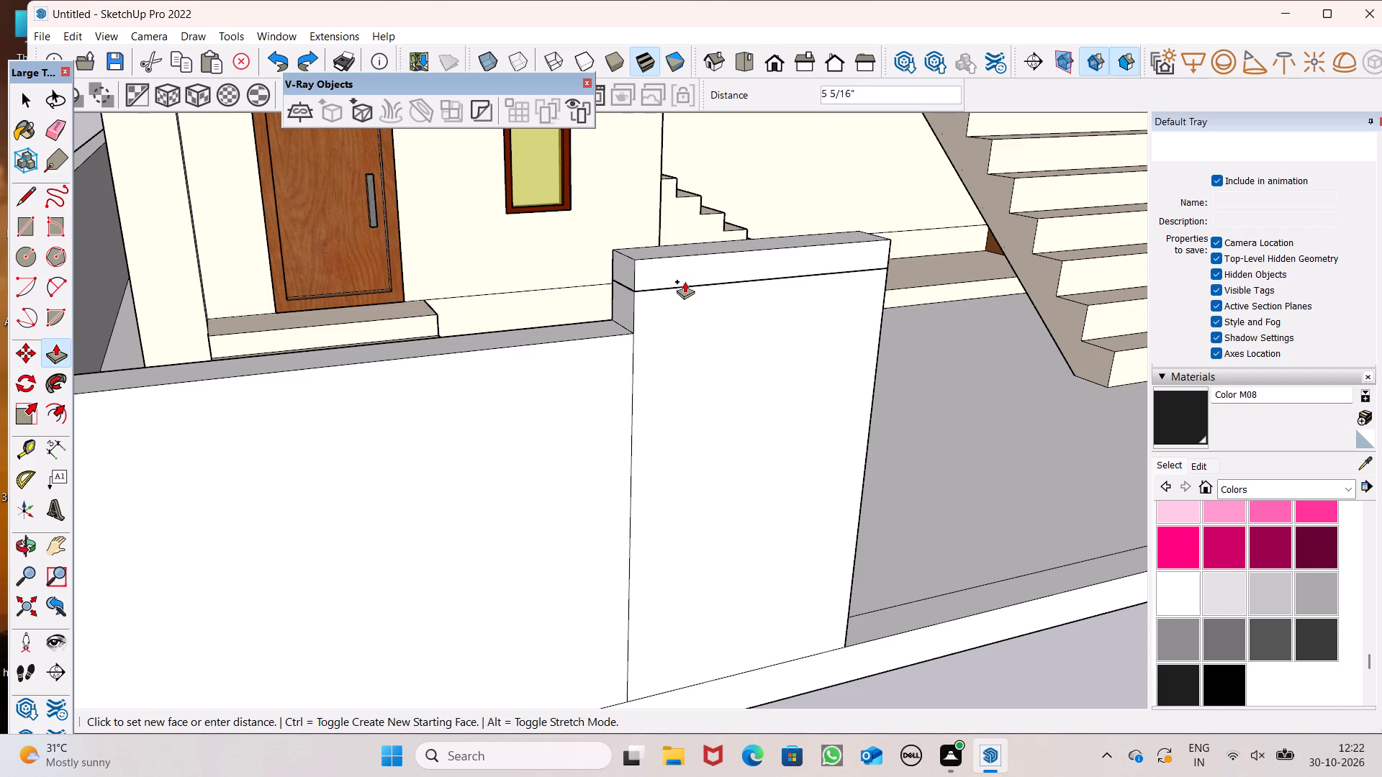
{"action": "left_click_drag", "start_coordinate": [685, 281], "coordinate": [685, 275]}
{"action": "scroll", "coordinate": [548, 248], "scroll_direction": "down", "scroll_amount": 12}
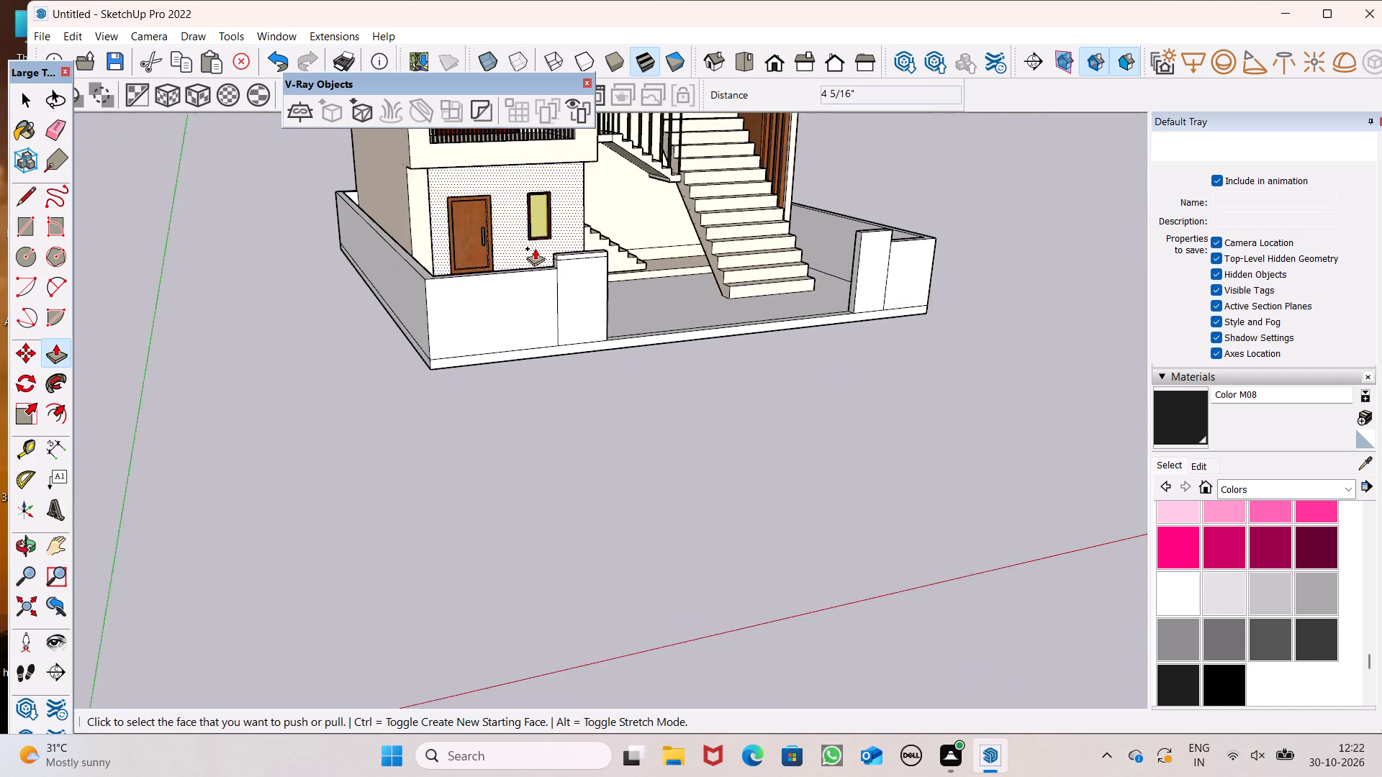
Push a copy of the stair-side gate pillar's top face down about 4 5/16", level with the door-side pillar's cap line.
{"action": "middle_click_drag", "start_coordinate": [840, 246], "coordinate": [587, 283]}
{"action": "scroll", "coordinate": [806, 295], "scroll_direction": "up", "scroll_amount": 13}
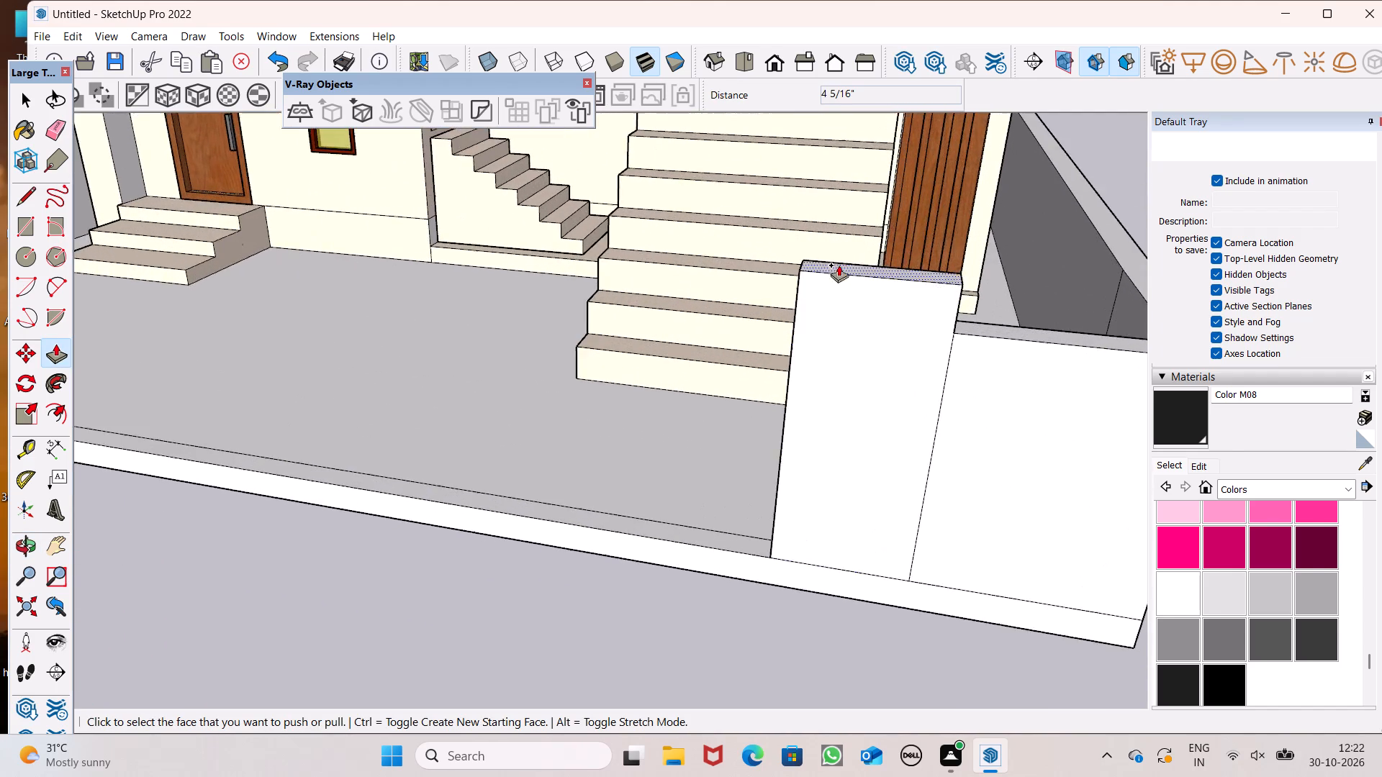
{"action": "scroll", "coordinate": [953, 242], "scroll_direction": "down", "scroll_amount": 6}
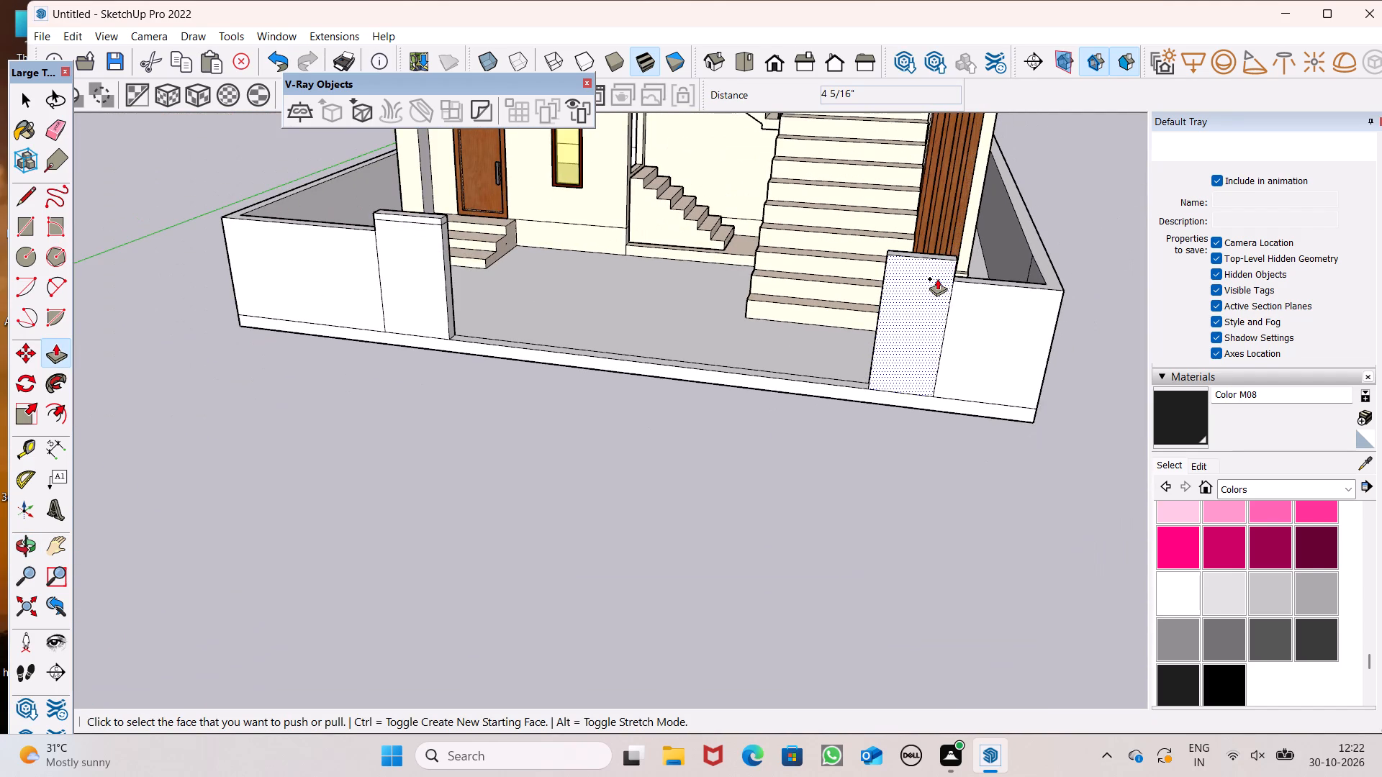
{"action": "scroll", "coordinate": [940, 283], "scroll_direction": "down", "scroll_amount": 7}
{"action": "middle_click_drag", "start_coordinate": [941, 306], "coordinate": [941, 434]}
{"action": "scroll", "coordinate": [890, 346], "scroll_direction": "up", "scroll_amount": 6}
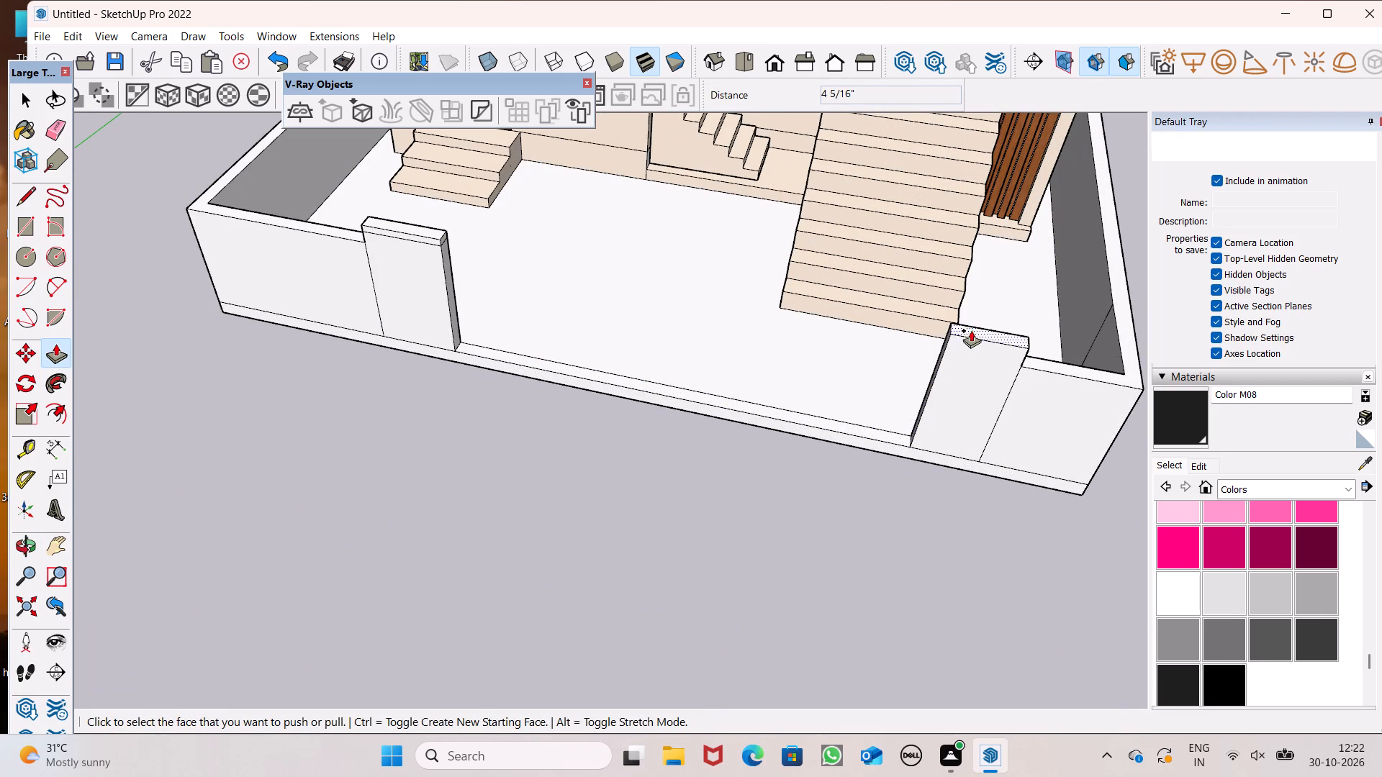
{"action": "left_click_drag", "start_coordinate": [970, 330], "coordinate": [438, 256]}
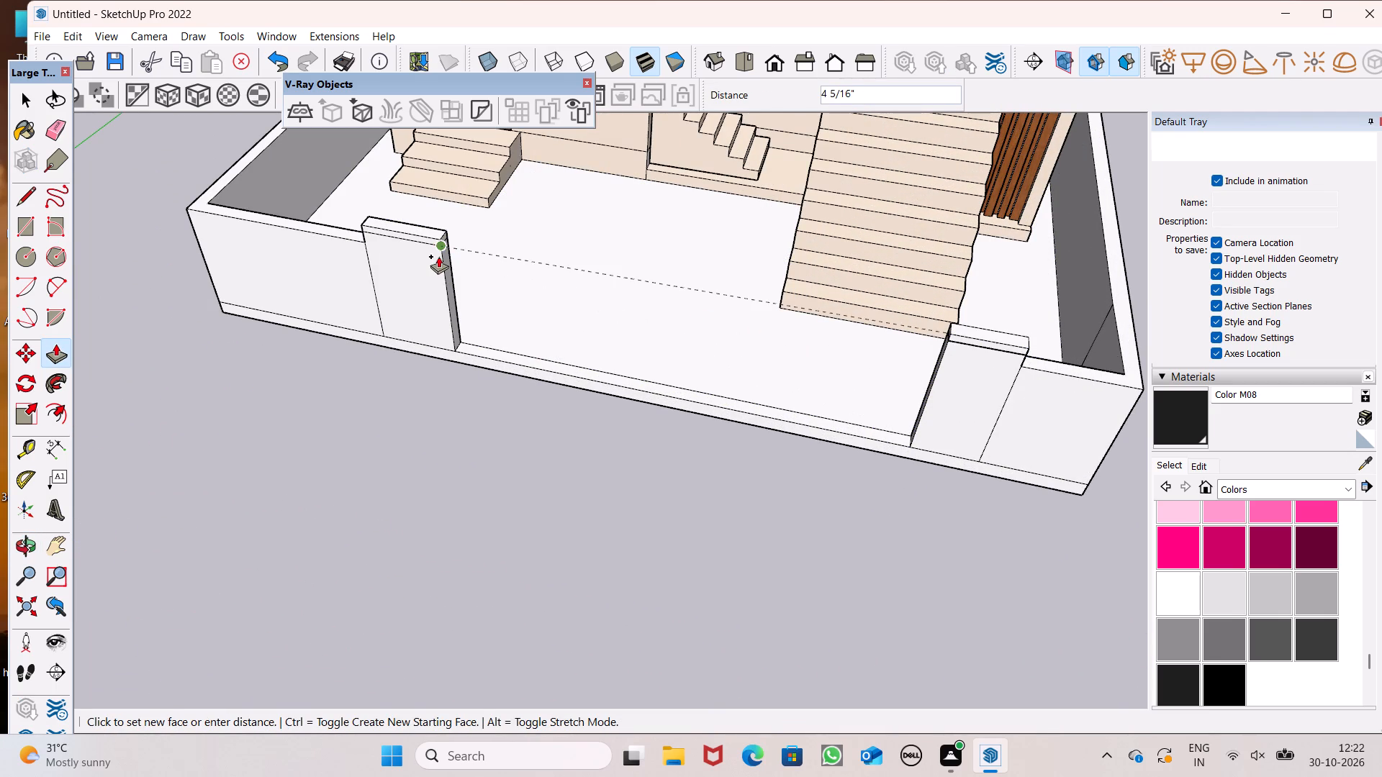
{"action": "left_click_drag", "start_coordinate": [438, 256], "coordinate": [438, 254]}
{"action": "scroll", "coordinate": [799, 375], "scroll_direction": "down", "scroll_amount": 2}
{"action": "key", "text": "space"}
Pull the wall-side face of the door-side pillar's cap band outward, and its front face out about 4 1/8".
{"action": "middle_click_drag", "start_coordinate": [610, 511], "coordinate": [715, 307]}
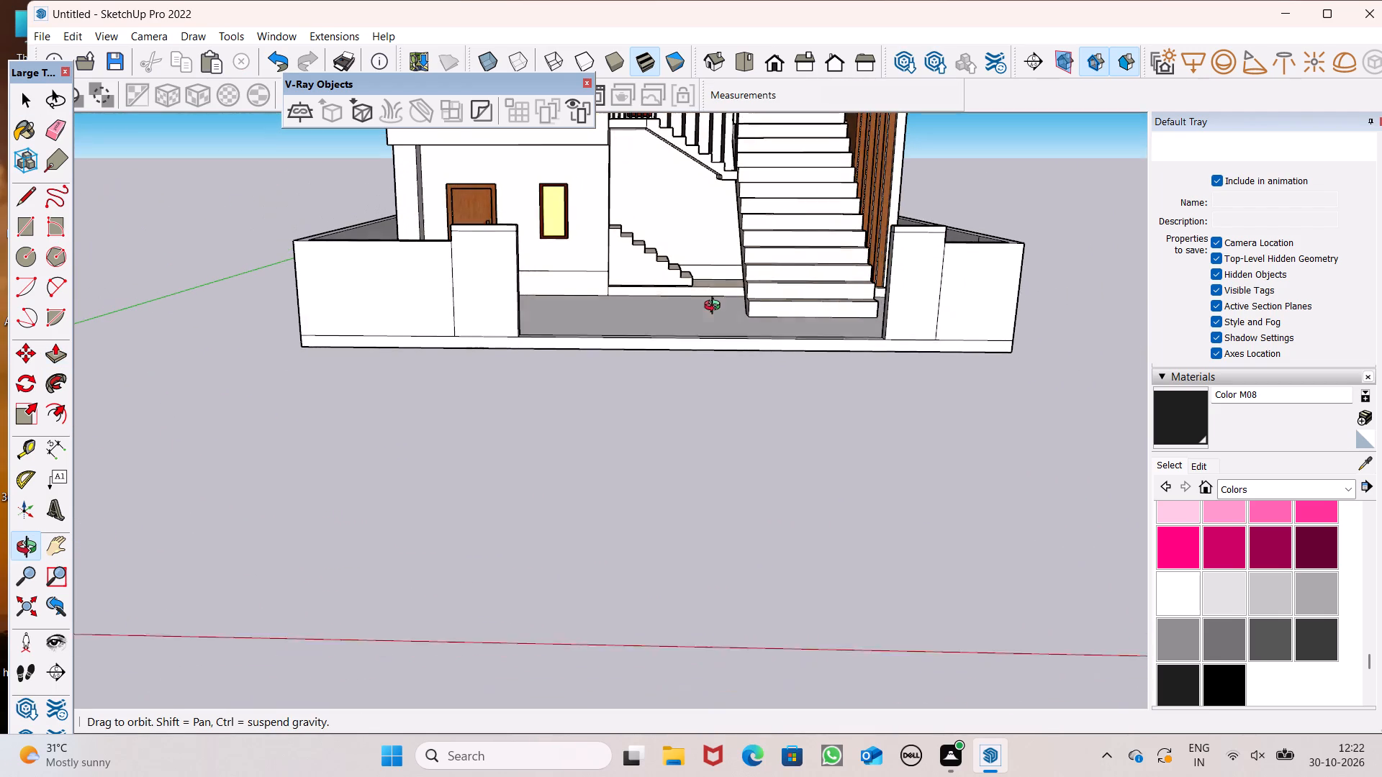
{"action": "middle_click_drag", "start_coordinate": [715, 307], "coordinate": [719, 307]}
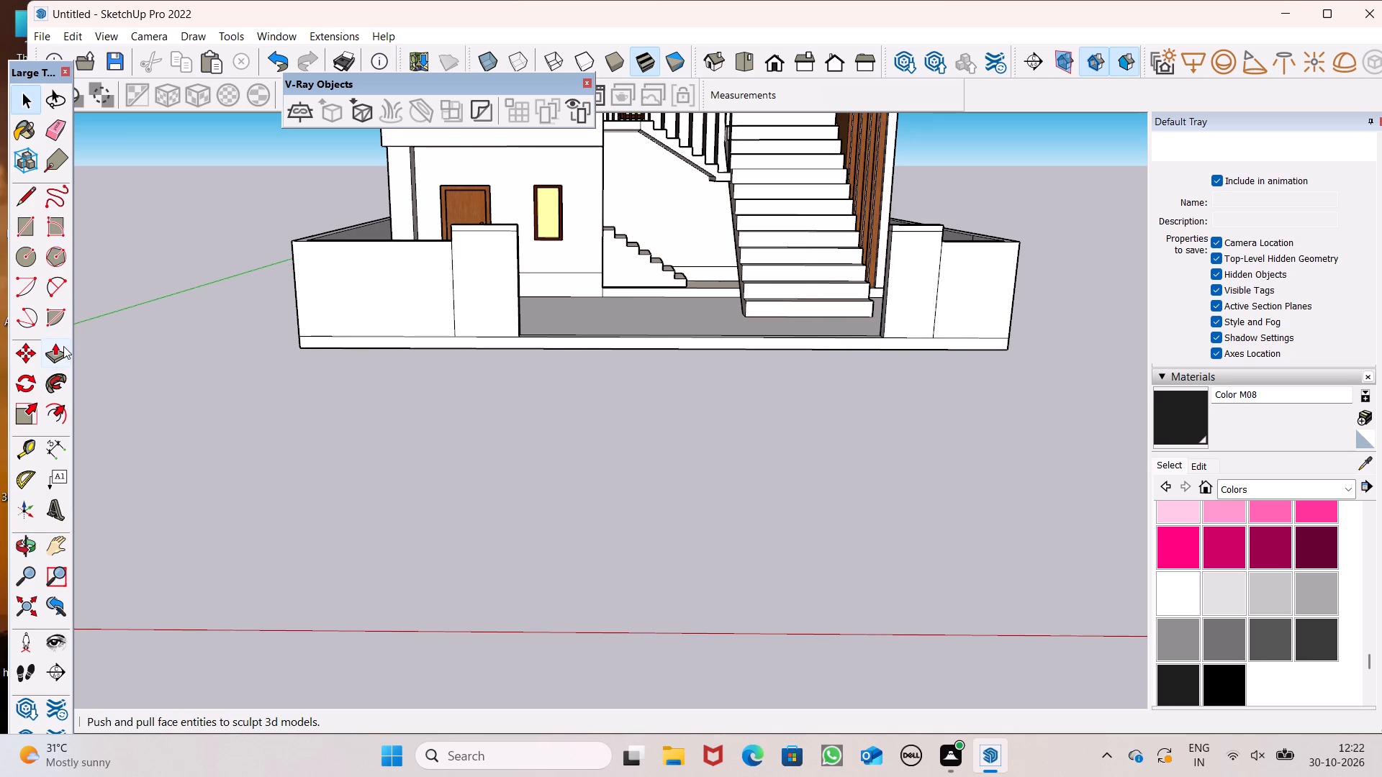
{"action": "left_click", "coordinate": [62, 346]}
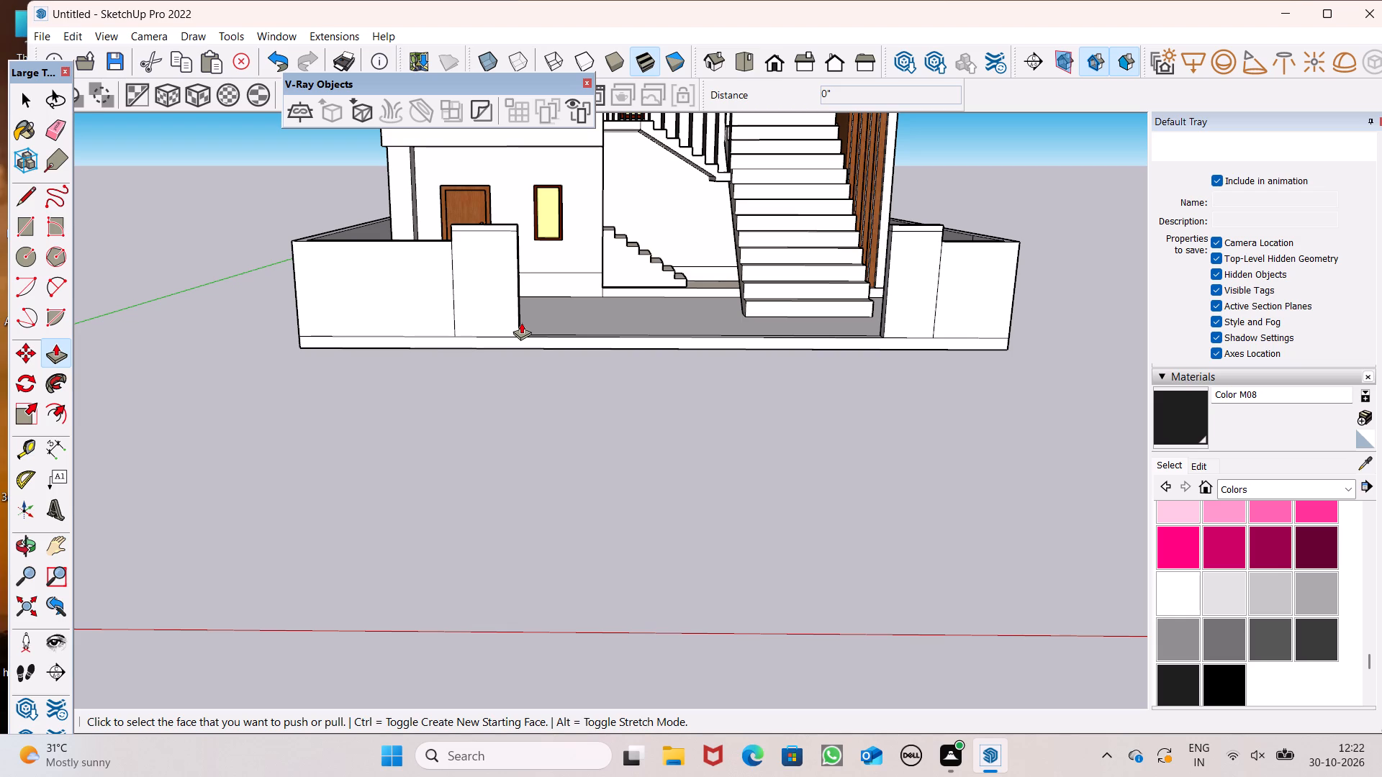
{"action": "scroll", "coordinate": [502, 273], "scroll_direction": "up", "scroll_amount": 7}
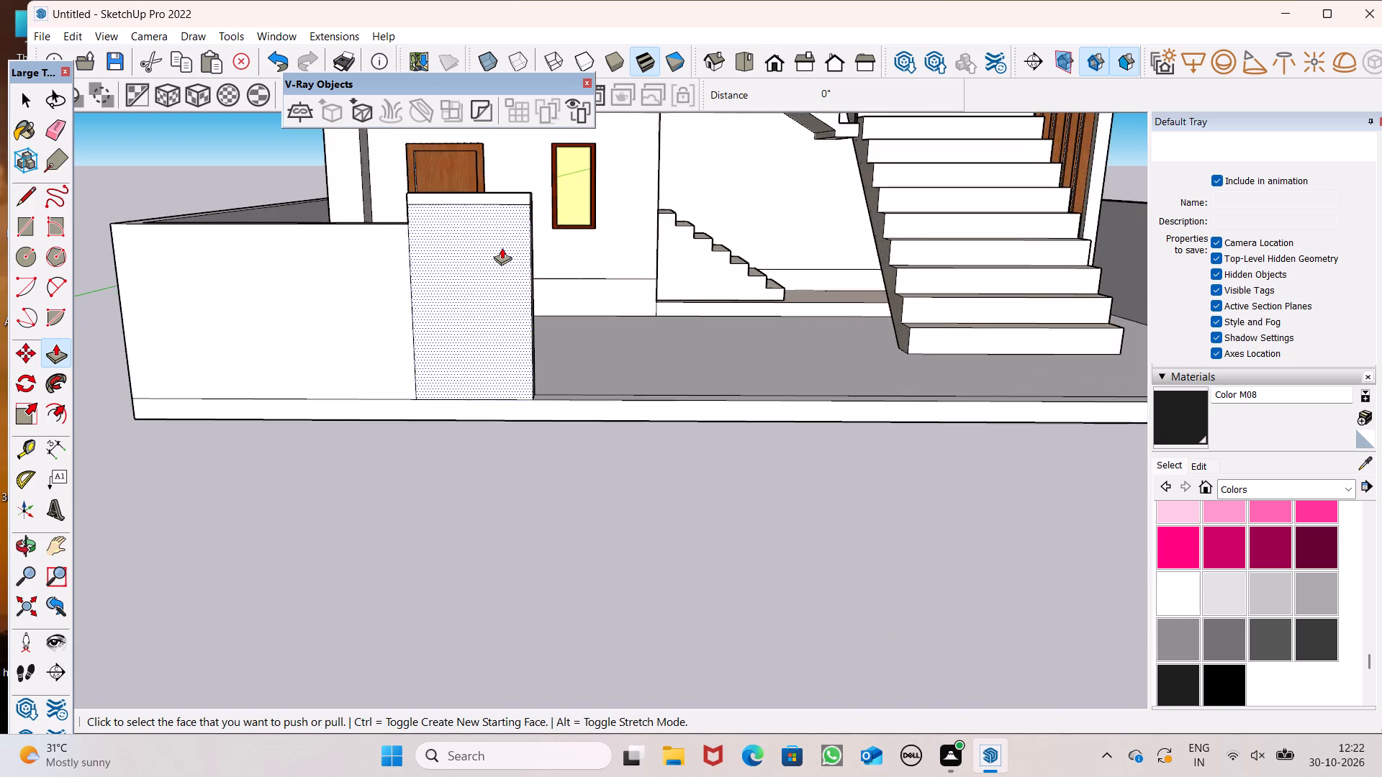
{"action": "scroll", "coordinate": [482, 200], "scroll_direction": "up", "scroll_amount": 2}
{"action": "middle_click_drag", "start_coordinate": [482, 200], "coordinate": [714, 282]}
{"action": "scroll", "coordinate": [774, 345], "scroll_direction": "up", "scroll_amount": 5}
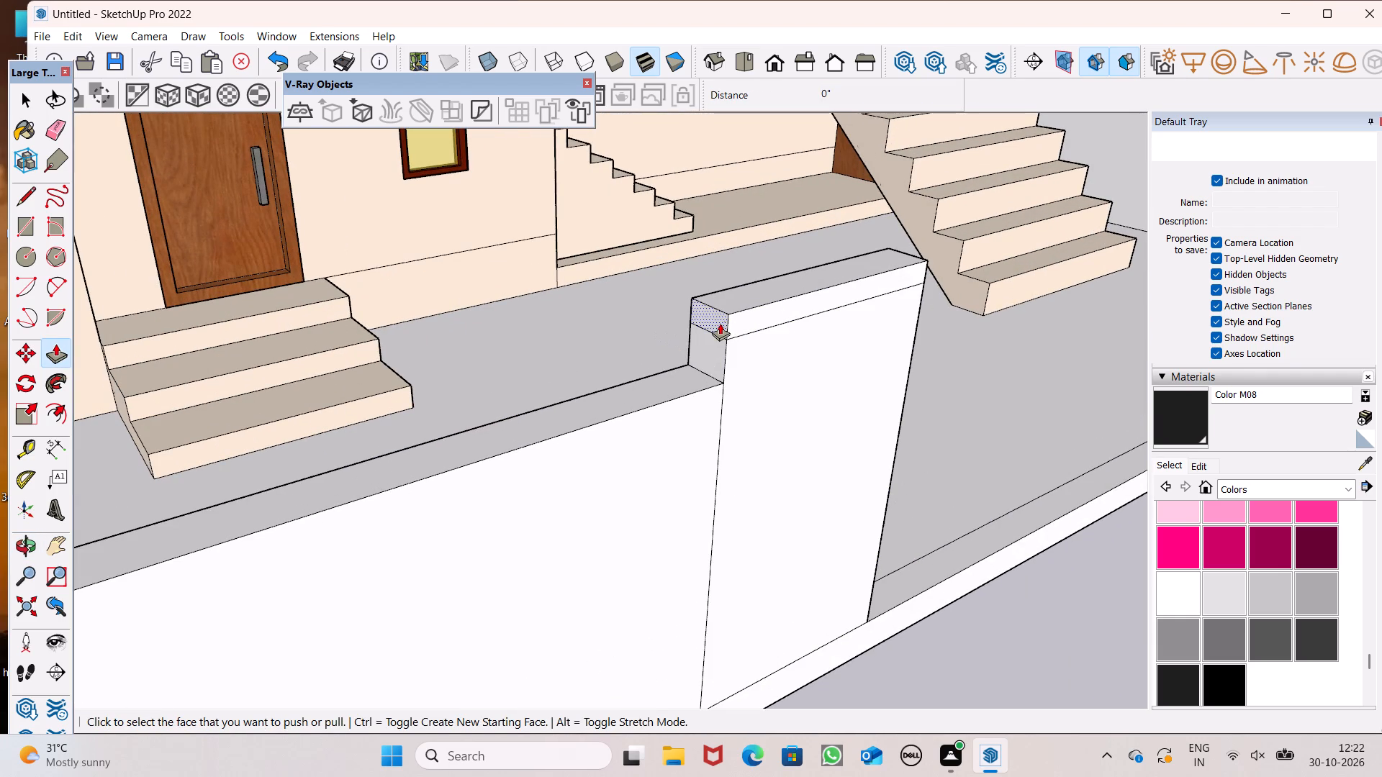
{"action": "left_click_drag", "start_coordinate": [720, 323], "coordinate": [709, 331]}
{"action": "left_click_drag", "start_coordinate": [721, 323], "coordinate": [733, 330]}
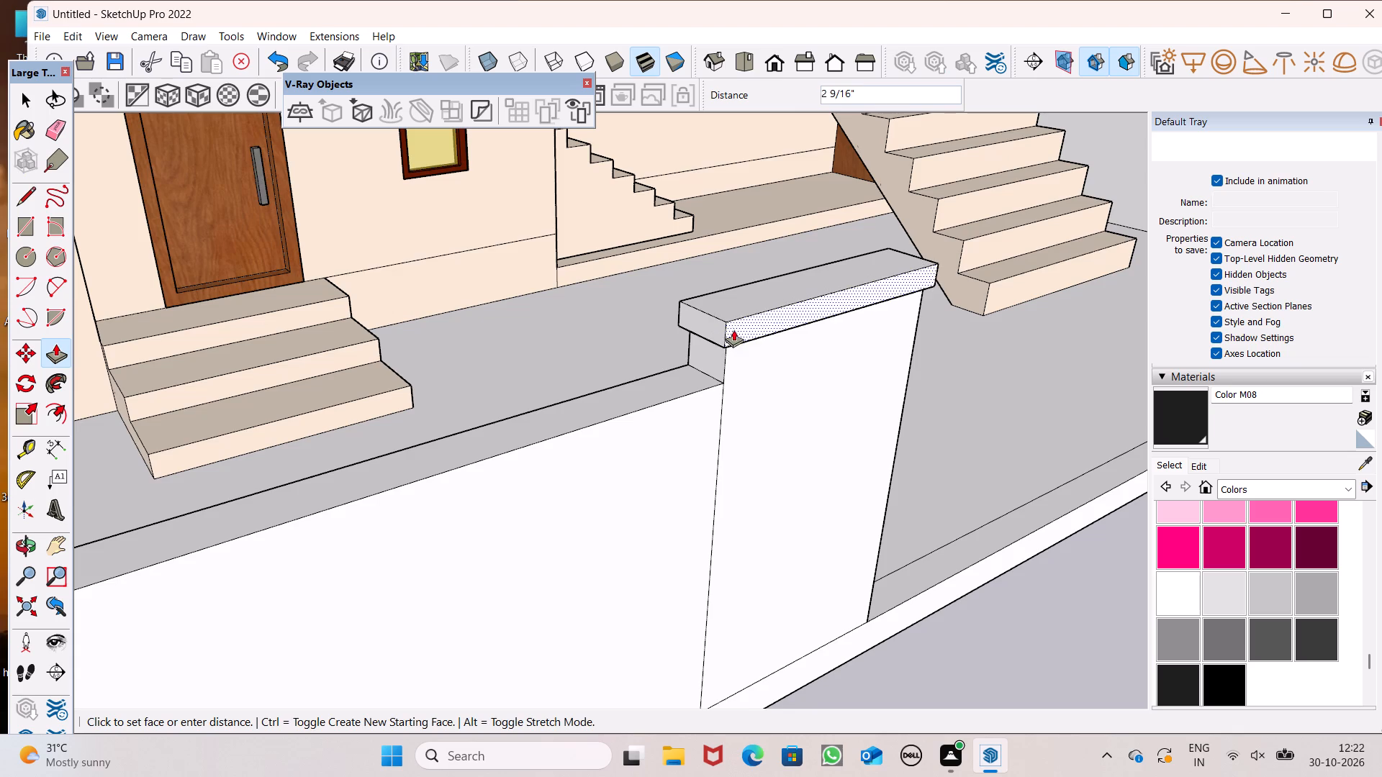
{"action": "left_click_drag", "start_coordinate": [733, 330], "coordinate": [737, 334]}
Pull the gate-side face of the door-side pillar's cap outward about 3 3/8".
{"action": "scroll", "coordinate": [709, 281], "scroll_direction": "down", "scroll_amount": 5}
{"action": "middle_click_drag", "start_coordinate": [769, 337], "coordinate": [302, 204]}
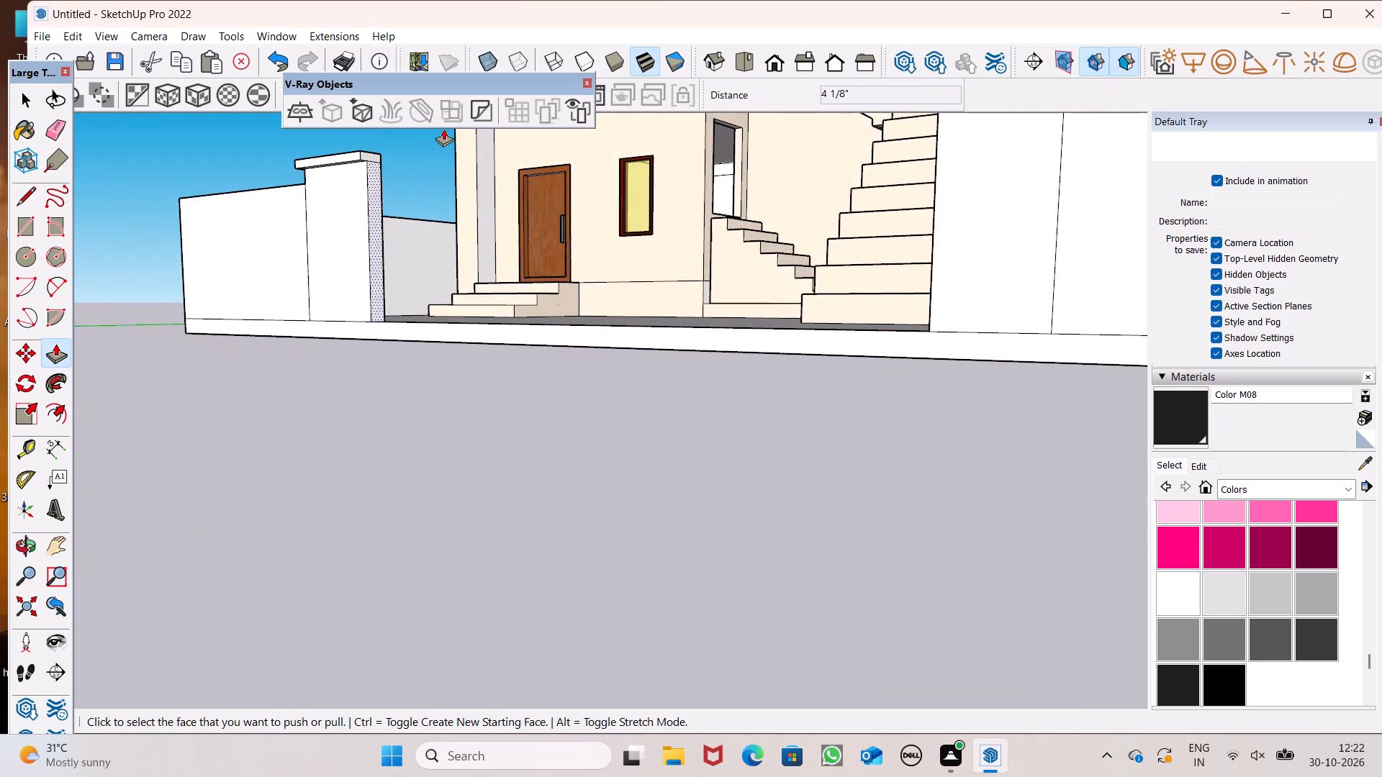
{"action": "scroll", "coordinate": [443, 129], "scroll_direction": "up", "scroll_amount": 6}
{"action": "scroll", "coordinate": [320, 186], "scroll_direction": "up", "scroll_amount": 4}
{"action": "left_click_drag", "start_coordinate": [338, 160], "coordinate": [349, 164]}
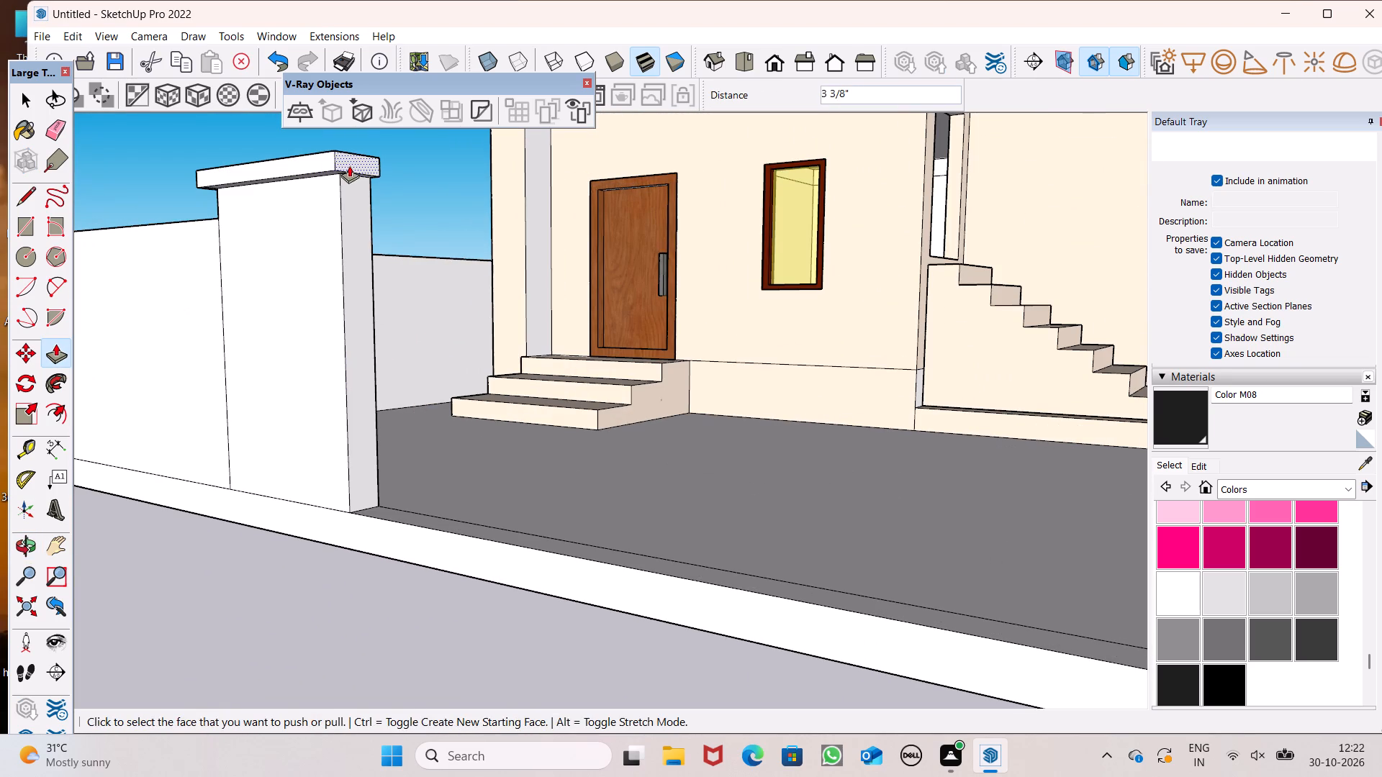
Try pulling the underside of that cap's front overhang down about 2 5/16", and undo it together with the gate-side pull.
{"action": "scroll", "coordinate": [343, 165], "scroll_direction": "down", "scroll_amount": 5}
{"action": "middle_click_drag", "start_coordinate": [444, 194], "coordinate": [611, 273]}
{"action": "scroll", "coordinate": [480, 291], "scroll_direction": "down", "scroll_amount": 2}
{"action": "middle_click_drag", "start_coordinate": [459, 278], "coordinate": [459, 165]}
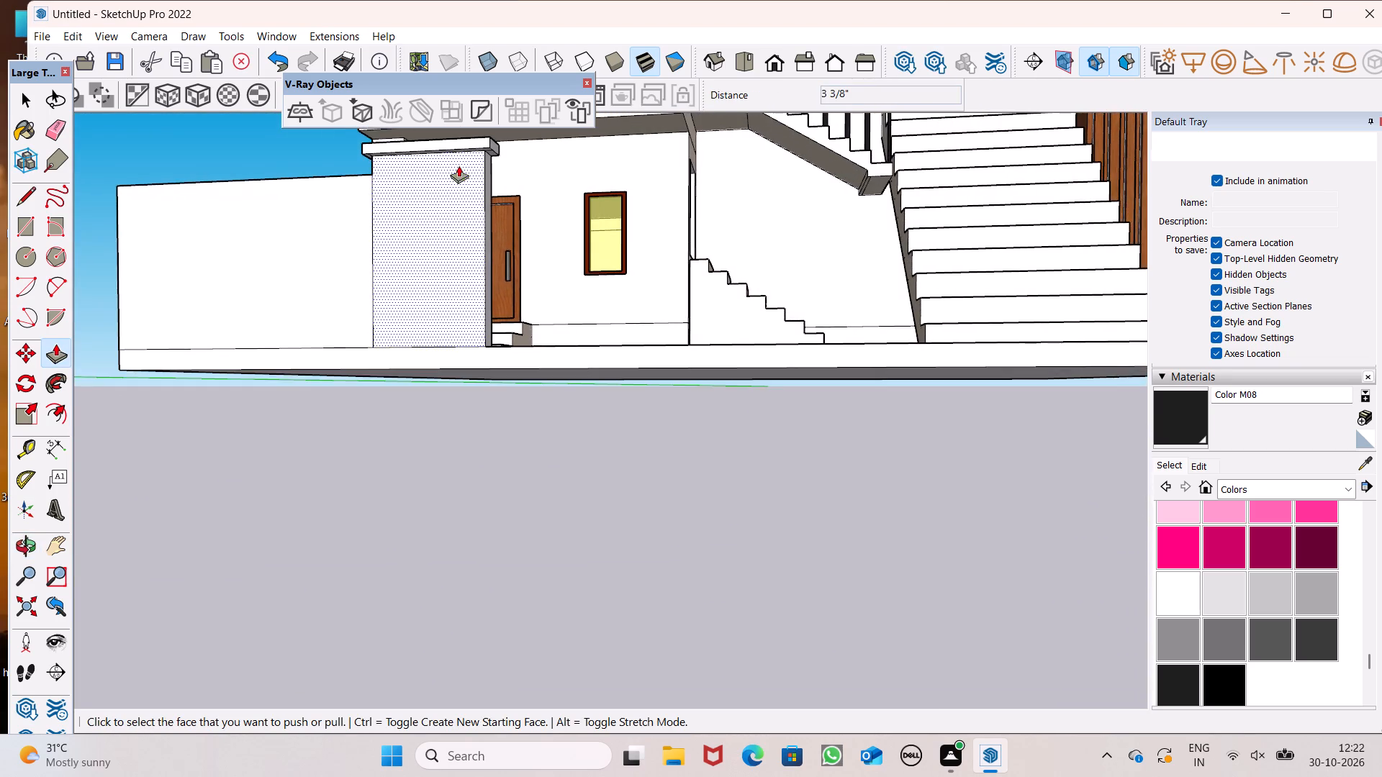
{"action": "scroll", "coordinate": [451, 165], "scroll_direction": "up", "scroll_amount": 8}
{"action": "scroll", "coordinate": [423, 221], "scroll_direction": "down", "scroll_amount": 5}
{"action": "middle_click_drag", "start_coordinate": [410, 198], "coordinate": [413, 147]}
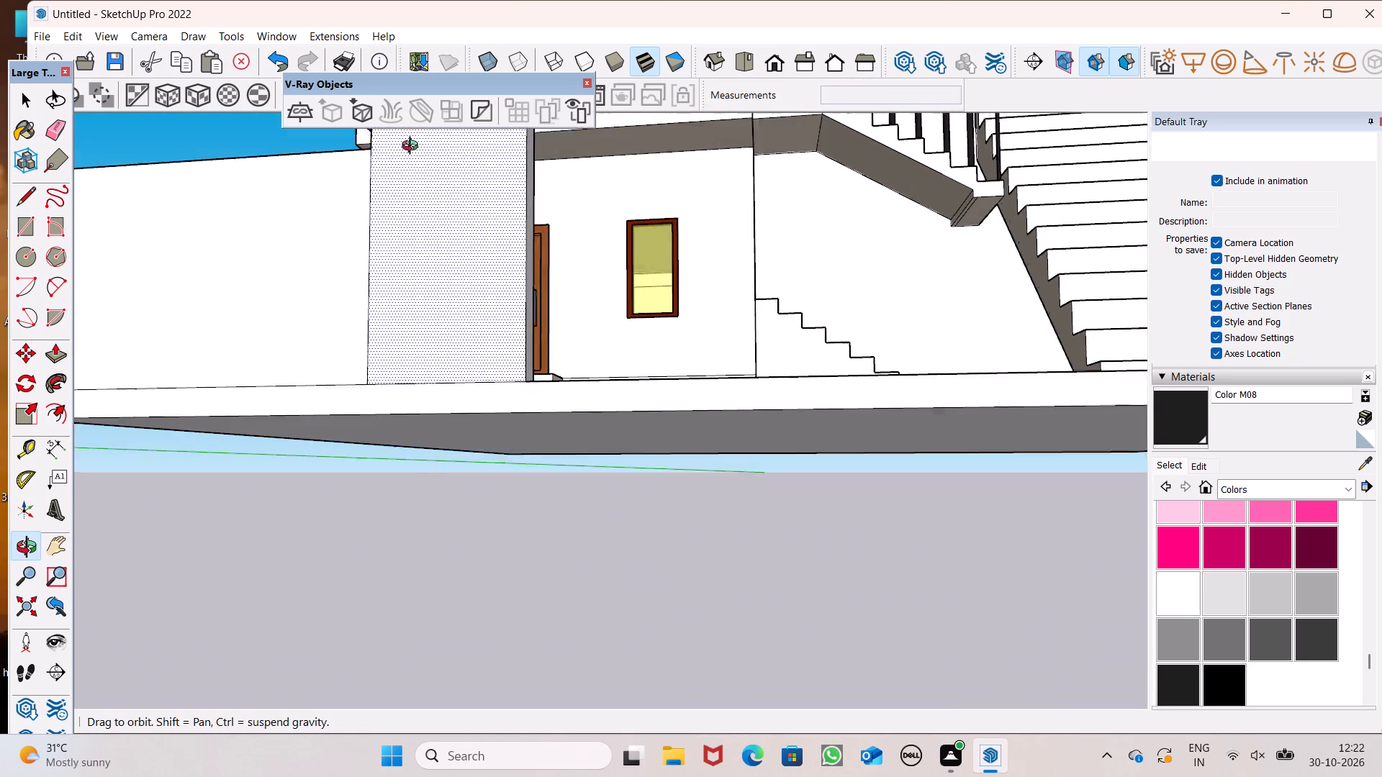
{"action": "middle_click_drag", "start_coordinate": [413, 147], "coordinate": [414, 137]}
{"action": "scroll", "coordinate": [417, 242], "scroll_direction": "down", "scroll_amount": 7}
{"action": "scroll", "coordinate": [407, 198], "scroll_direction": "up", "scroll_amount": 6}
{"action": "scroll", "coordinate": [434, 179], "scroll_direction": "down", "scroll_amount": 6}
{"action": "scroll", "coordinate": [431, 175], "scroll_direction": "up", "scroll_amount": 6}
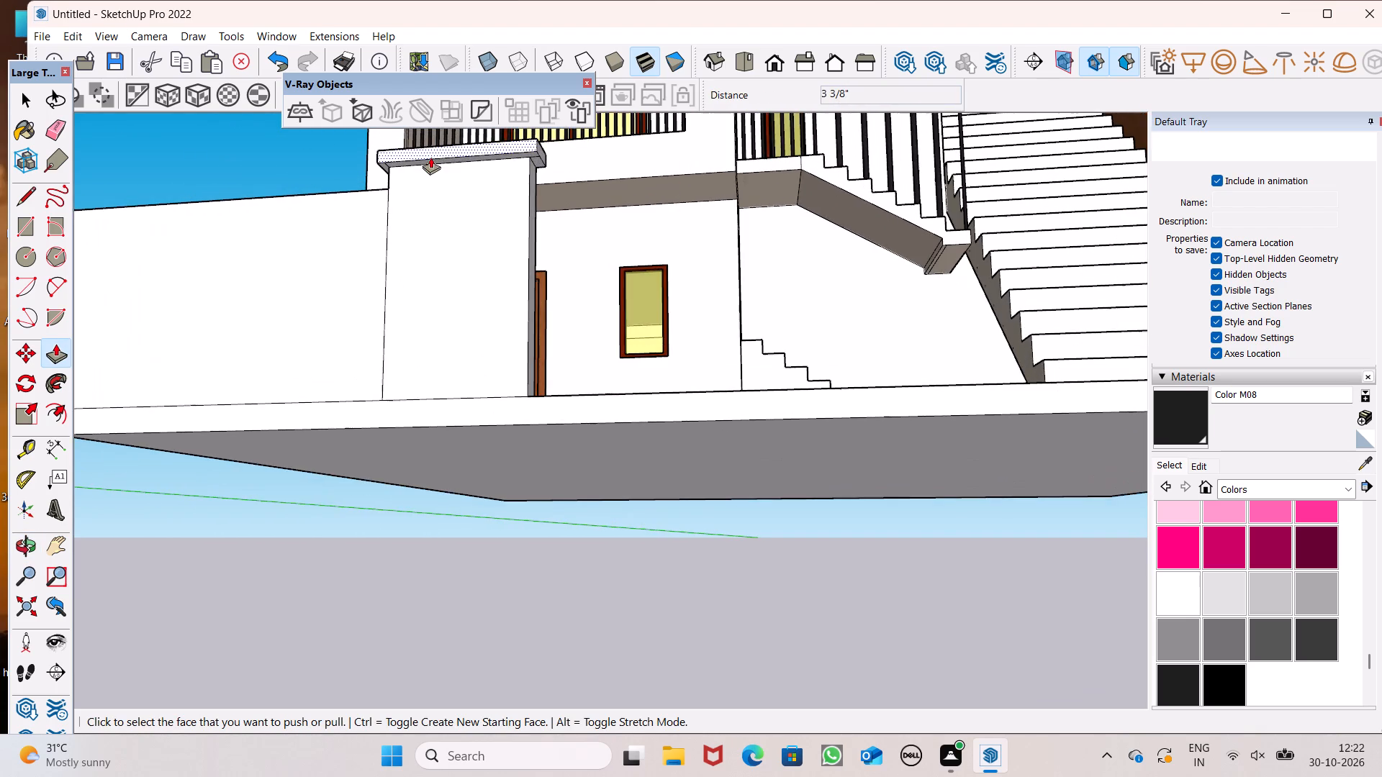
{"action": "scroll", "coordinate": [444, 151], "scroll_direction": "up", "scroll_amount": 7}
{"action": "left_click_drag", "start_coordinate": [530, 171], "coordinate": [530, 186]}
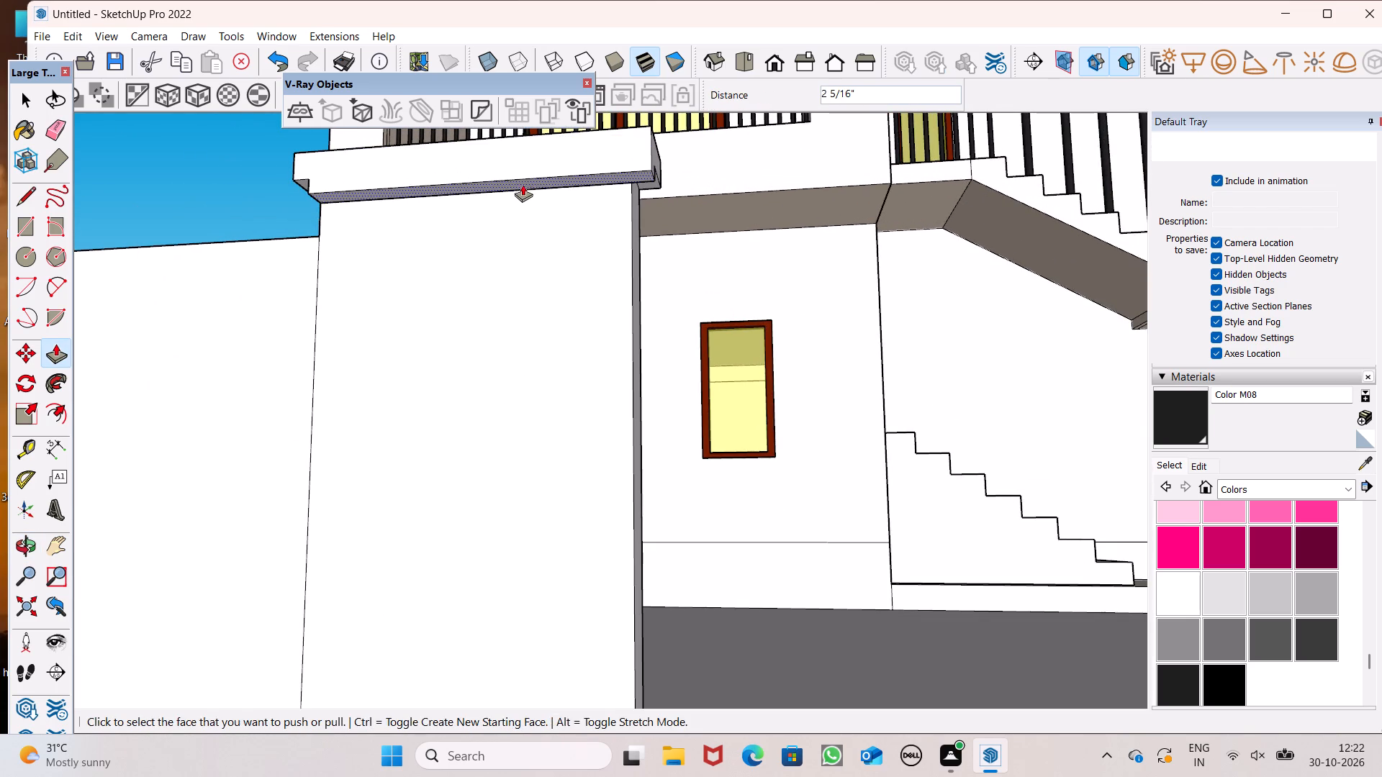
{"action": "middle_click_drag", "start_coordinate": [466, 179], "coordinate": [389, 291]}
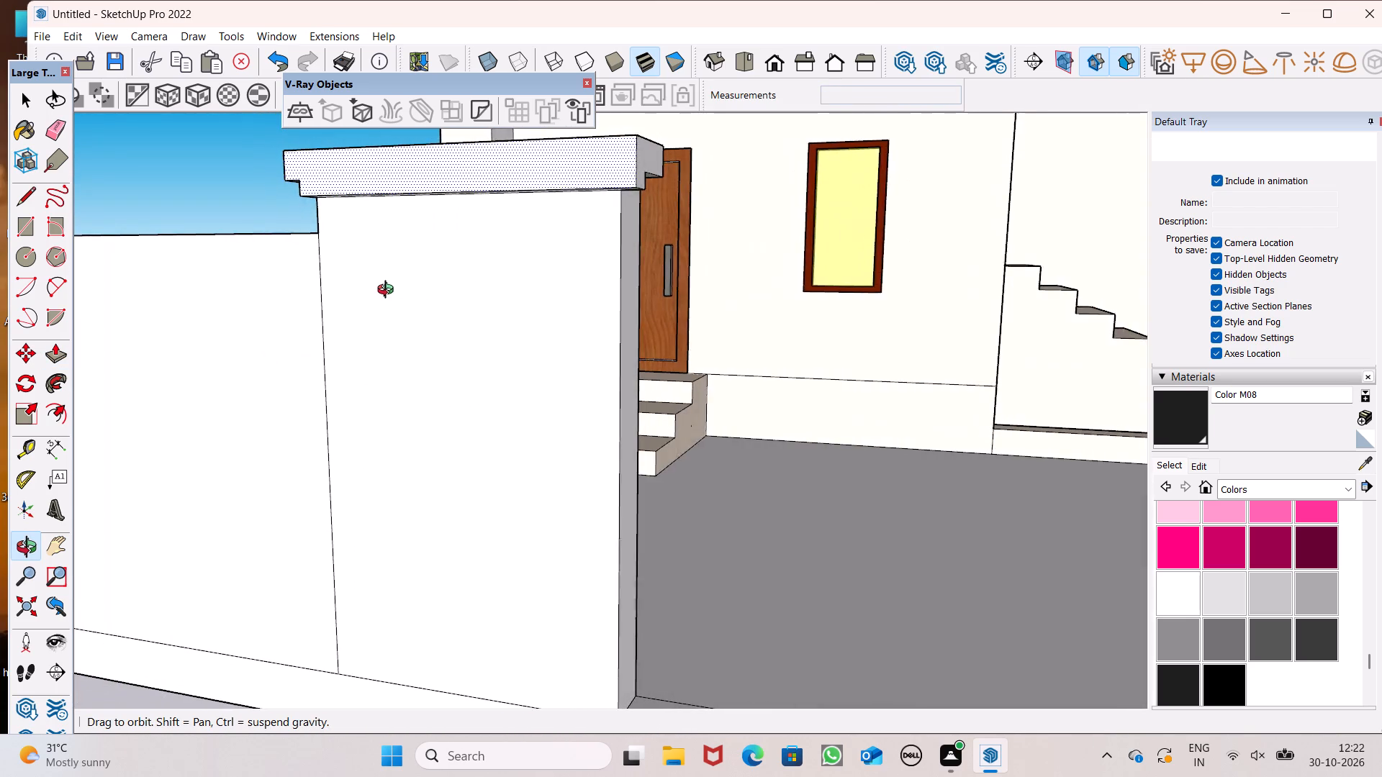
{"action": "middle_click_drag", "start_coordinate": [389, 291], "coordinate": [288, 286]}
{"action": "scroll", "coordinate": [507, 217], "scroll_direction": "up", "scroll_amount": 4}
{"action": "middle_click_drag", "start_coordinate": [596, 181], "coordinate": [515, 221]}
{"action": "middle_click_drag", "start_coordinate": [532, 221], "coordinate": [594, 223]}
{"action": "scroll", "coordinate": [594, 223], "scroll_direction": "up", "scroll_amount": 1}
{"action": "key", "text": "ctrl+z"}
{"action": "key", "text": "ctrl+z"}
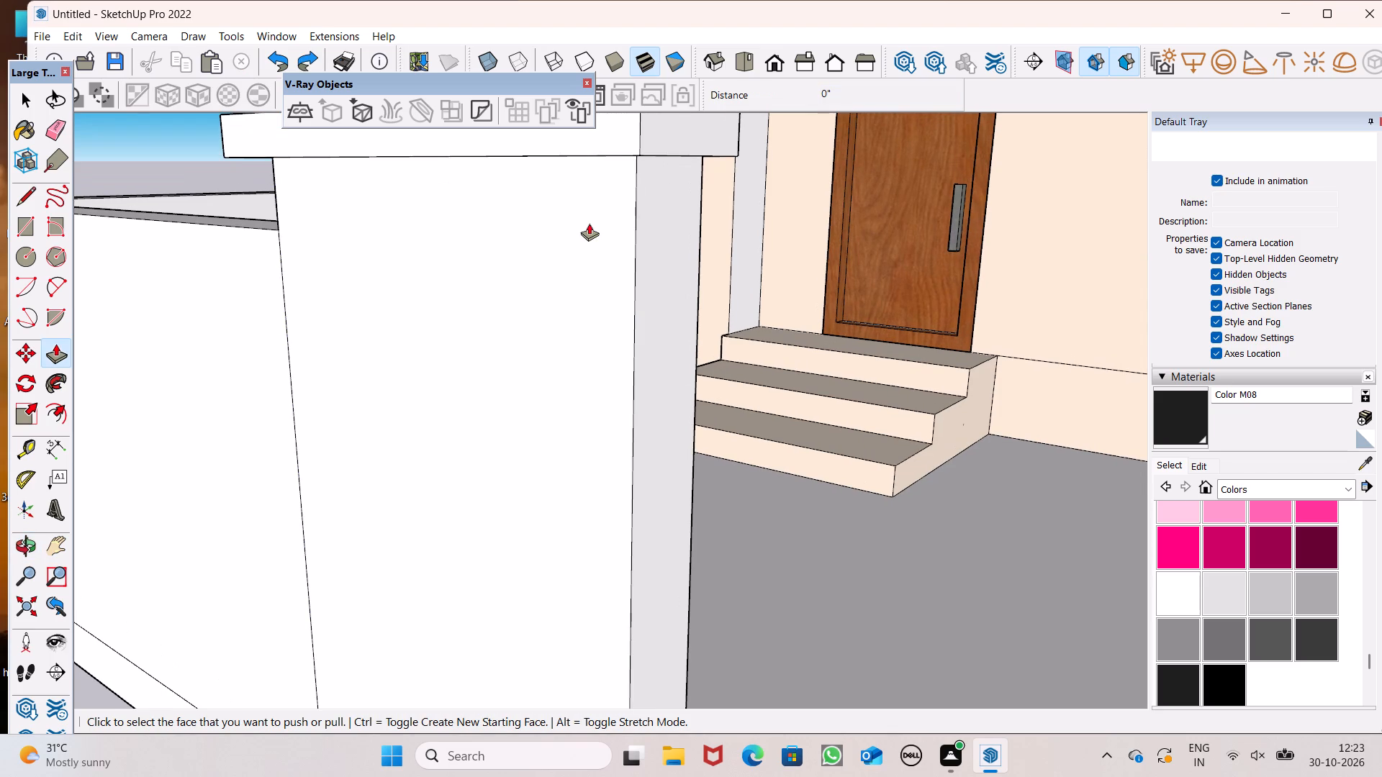
Pull the underside of the door-side cap's front overhang down about 1 1/4".
{"action": "middle_click_drag", "start_coordinate": [564, 140], "coordinate": [582, 29]}
{"action": "scroll", "coordinate": [578, 68], "scroll_direction": "up", "scroll_amount": 1}
{"action": "scroll", "coordinate": [586, 250], "scroll_direction": "down", "scroll_amount": 5}
{"action": "scroll", "coordinate": [587, 195], "scroll_direction": "up", "scroll_amount": 4}
{"action": "scroll", "coordinate": [591, 170], "scroll_direction": "down", "scroll_amount": 1}
{"action": "scroll", "coordinate": [591, 164], "scroll_direction": "up", "scroll_amount": 1}
{"action": "left_click_drag", "start_coordinate": [592, 163], "coordinate": [594, 178]}
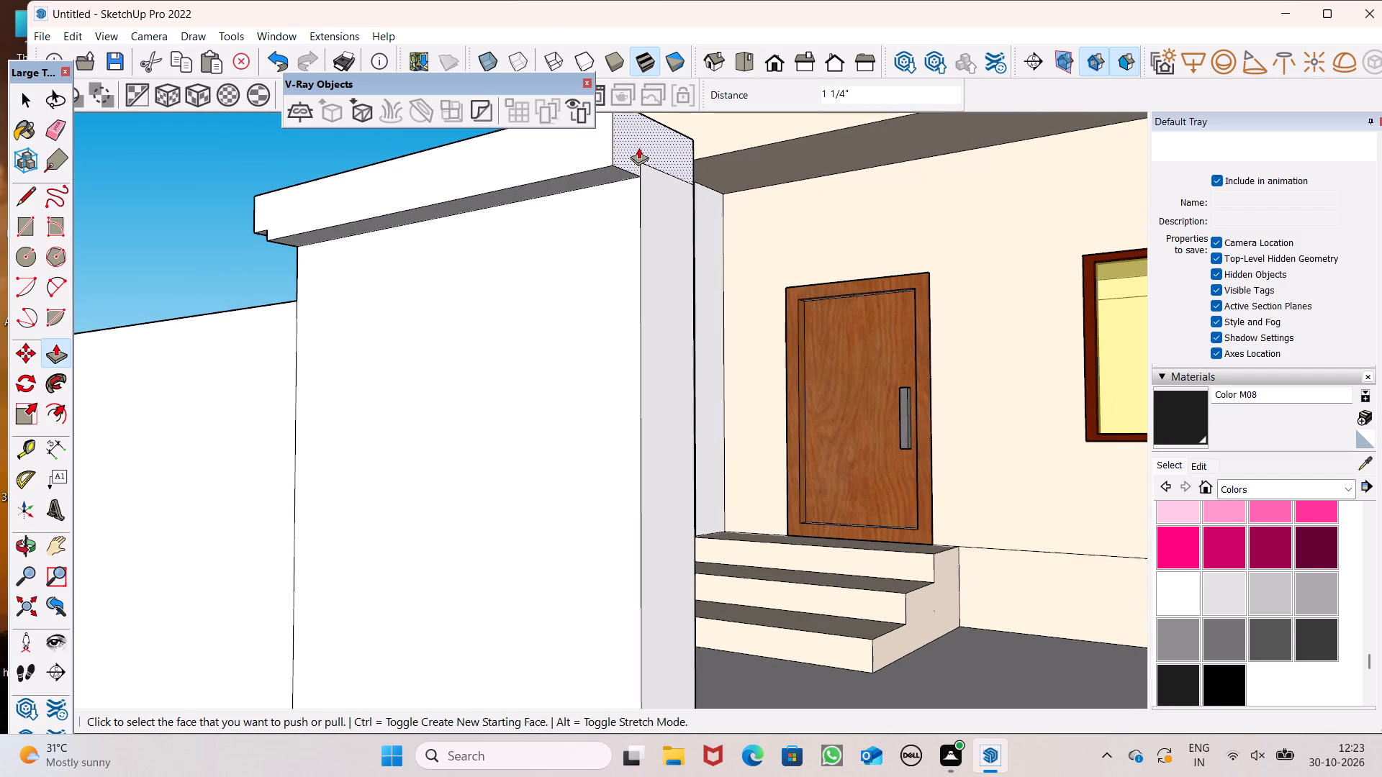
Pull the door-side cap's gate-side face outward and lower its underside about 1 1/4" to match the front overhang.
{"action": "left_click_drag", "start_coordinate": [639, 147], "coordinate": [663, 155]}
{"action": "left_click_drag", "start_coordinate": [666, 171], "coordinate": [632, 185]}
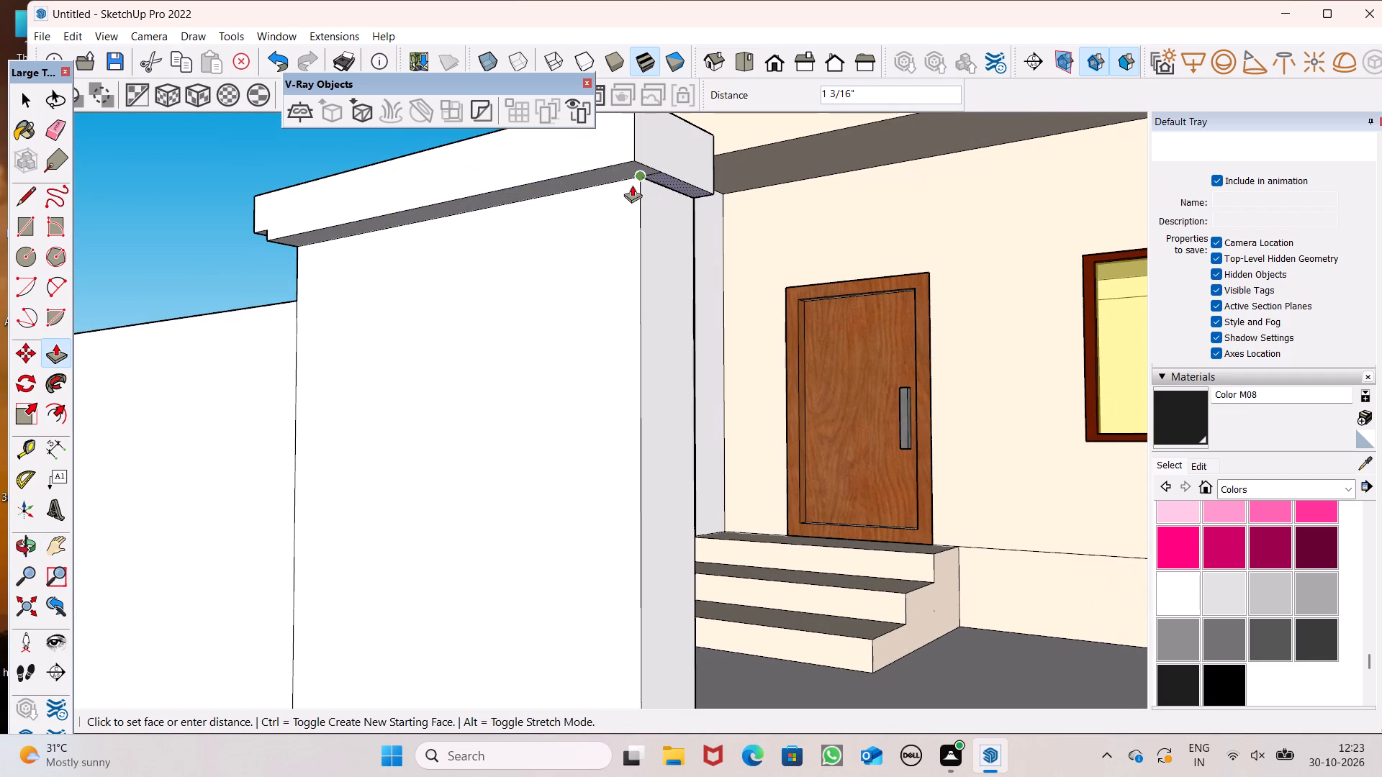
{"action": "left_click_drag", "start_coordinate": [632, 185], "coordinate": [625, 173]}
Pull the underside of the door-side cap's wall-side overhang down about 1 1/4" to match the front overhang.
{"action": "scroll", "coordinate": [626, 173], "scroll_direction": "down", "scroll_amount": 6}
{"action": "middle_click_drag", "start_coordinate": [576, 201], "coordinate": [1214, 247]}
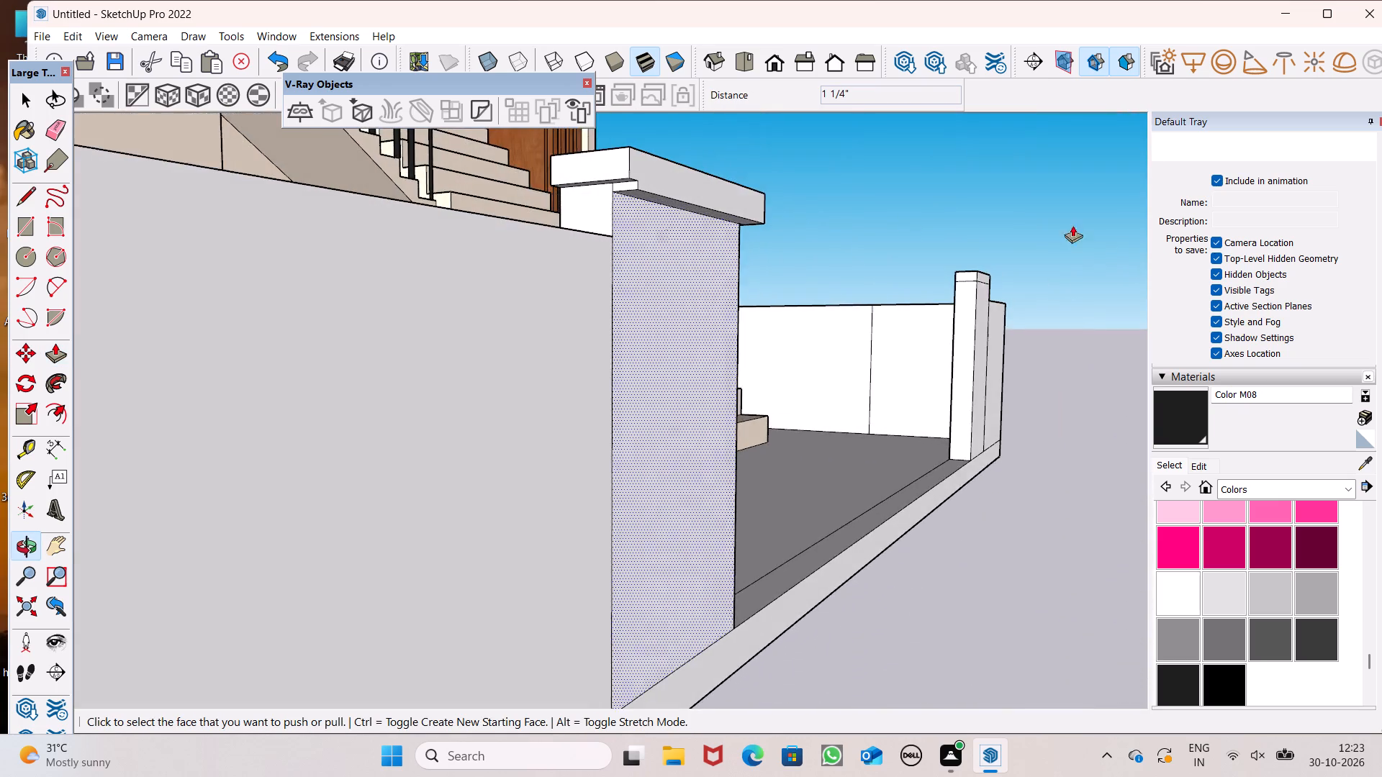
{"action": "scroll", "coordinate": [655, 217], "scroll_direction": "up", "scroll_amount": 7}
{"action": "left_click_drag", "start_coordinate": [574, 148], "coordinate": [602, 173]}
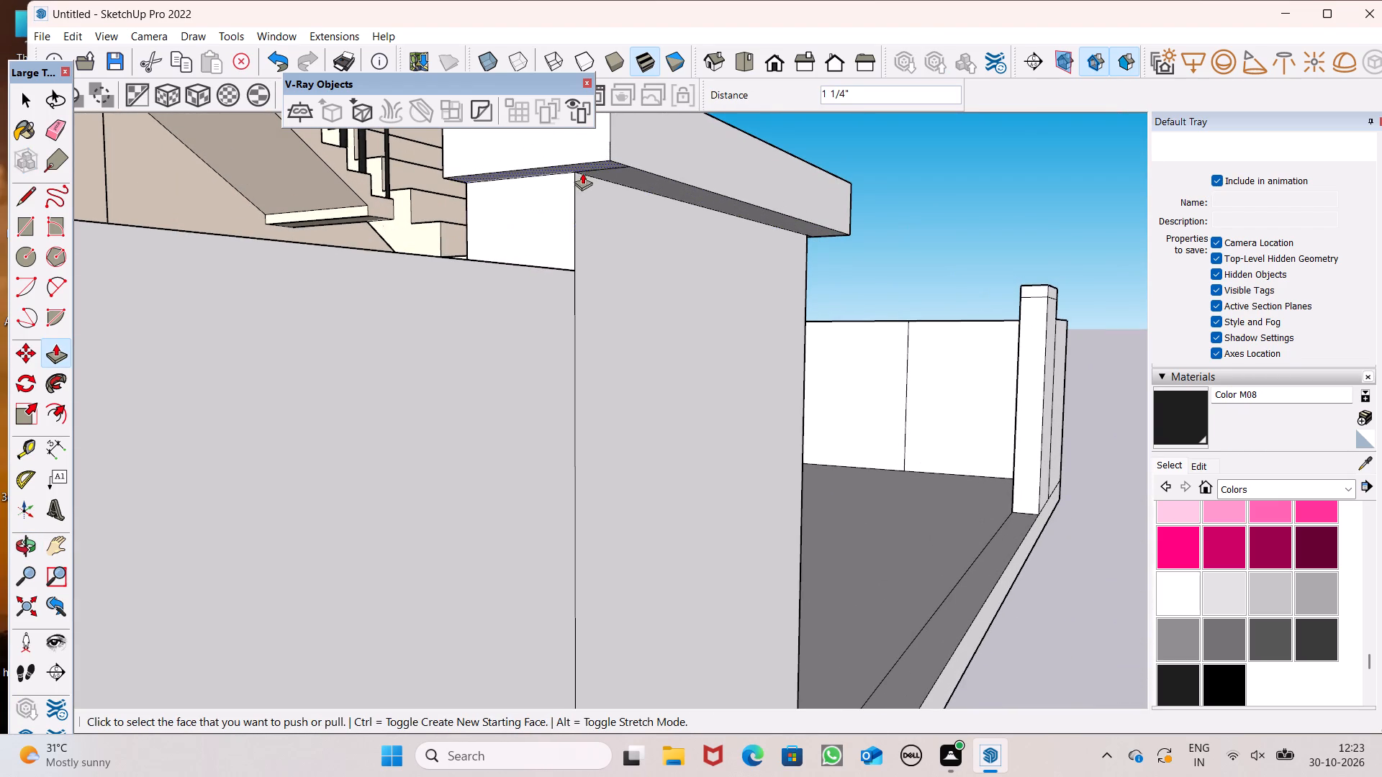
Pull the front and gate-side faces of the stair-side pillar's cap band outward as overhangs.
{"action": "scroll", "coordinate": [495, 196], "scroll_direction": "down", "scroll_amount": 14}
{"action": "middle_click_drag", "start_coordinate": [551, 240], "coordinate": [350, 384]}
{"action": "scroll", "coordinate": [371, 330], "scroll_direction": "down", "scroll_amount": 6}
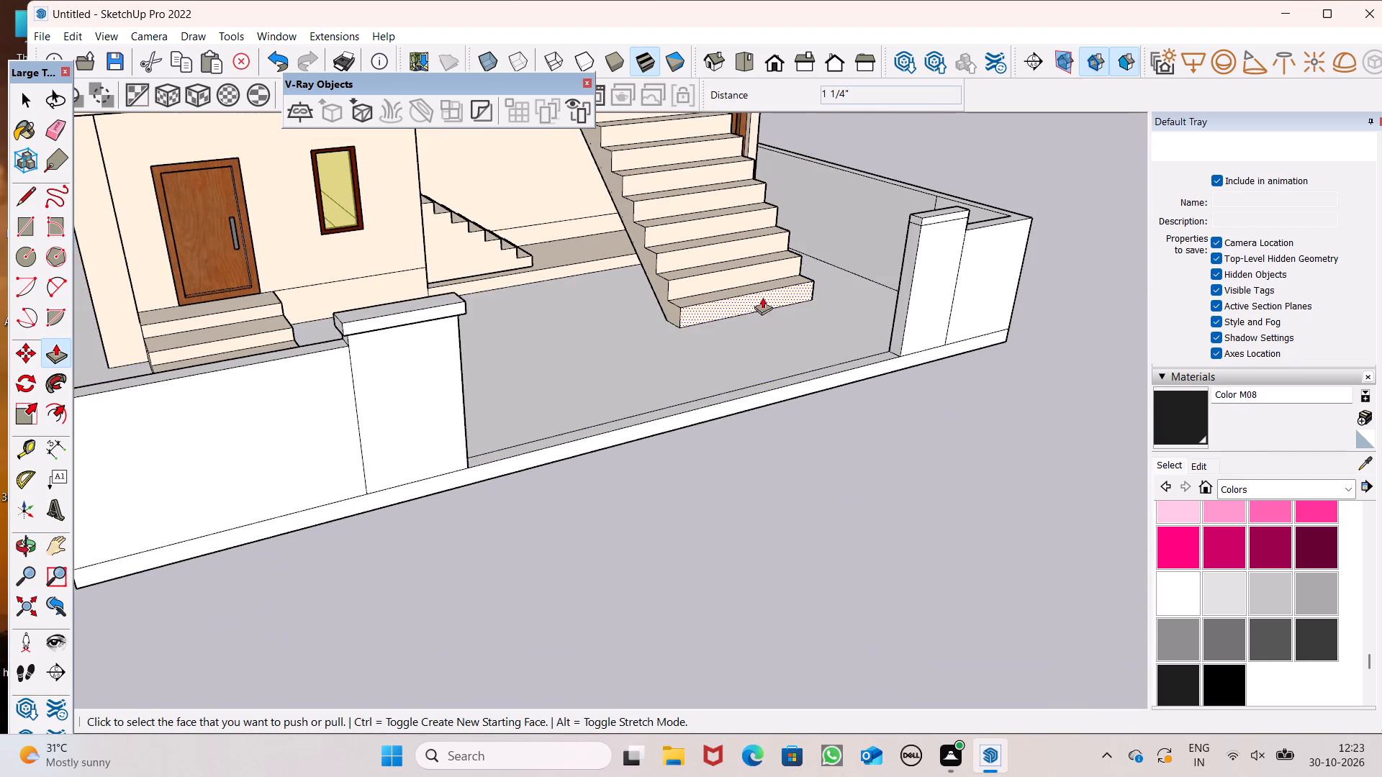
{"action": "scroll", "coordinate": [834, 281], "scroll_direction": "up", "scroll_amount": 6}
{"action": "left_click", "coordinate": [962, 186]}
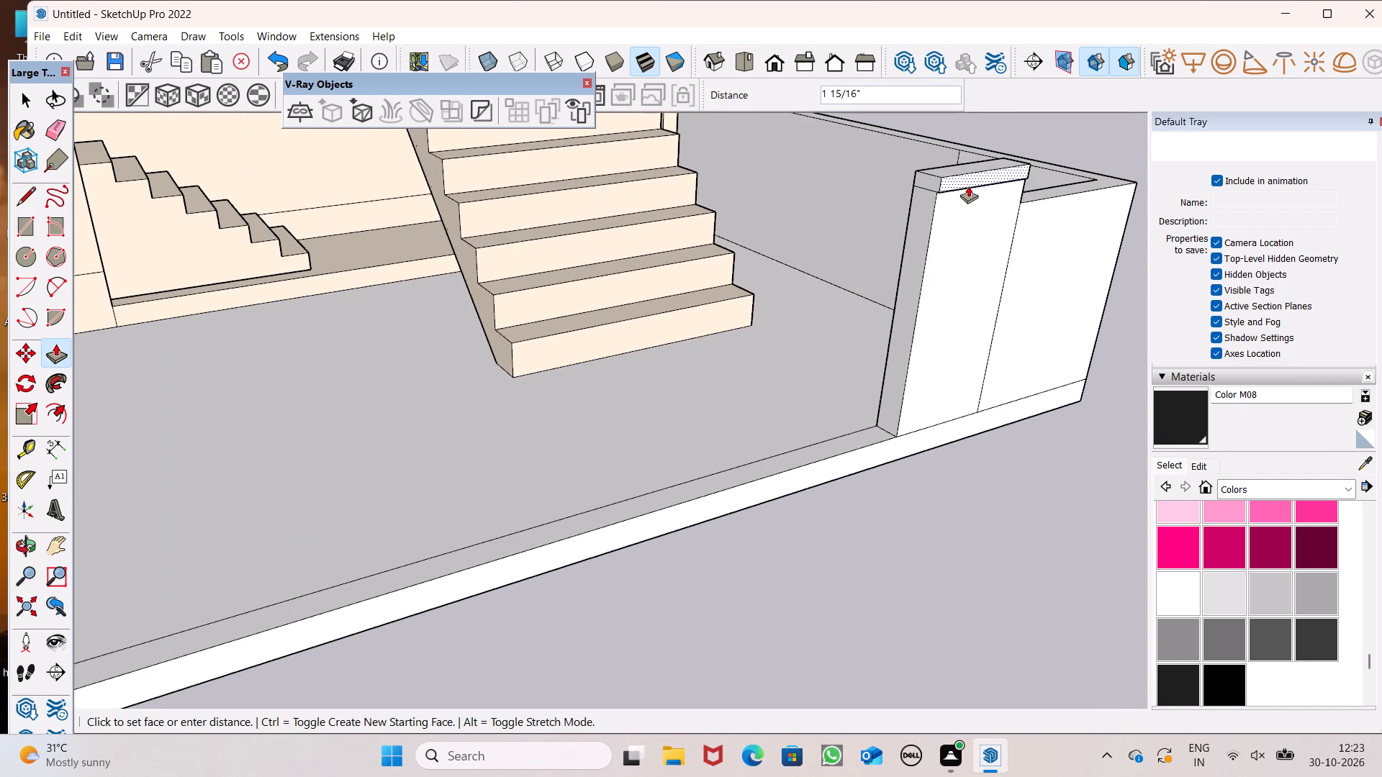
{"action": "scroll", "coordinate": [929, 187], "scroll_direction": "up", "scroll_amount": 7}
{"action": "left_click_drag", "start_coordinate": [931, 188], "coordinate": [913, 191]}
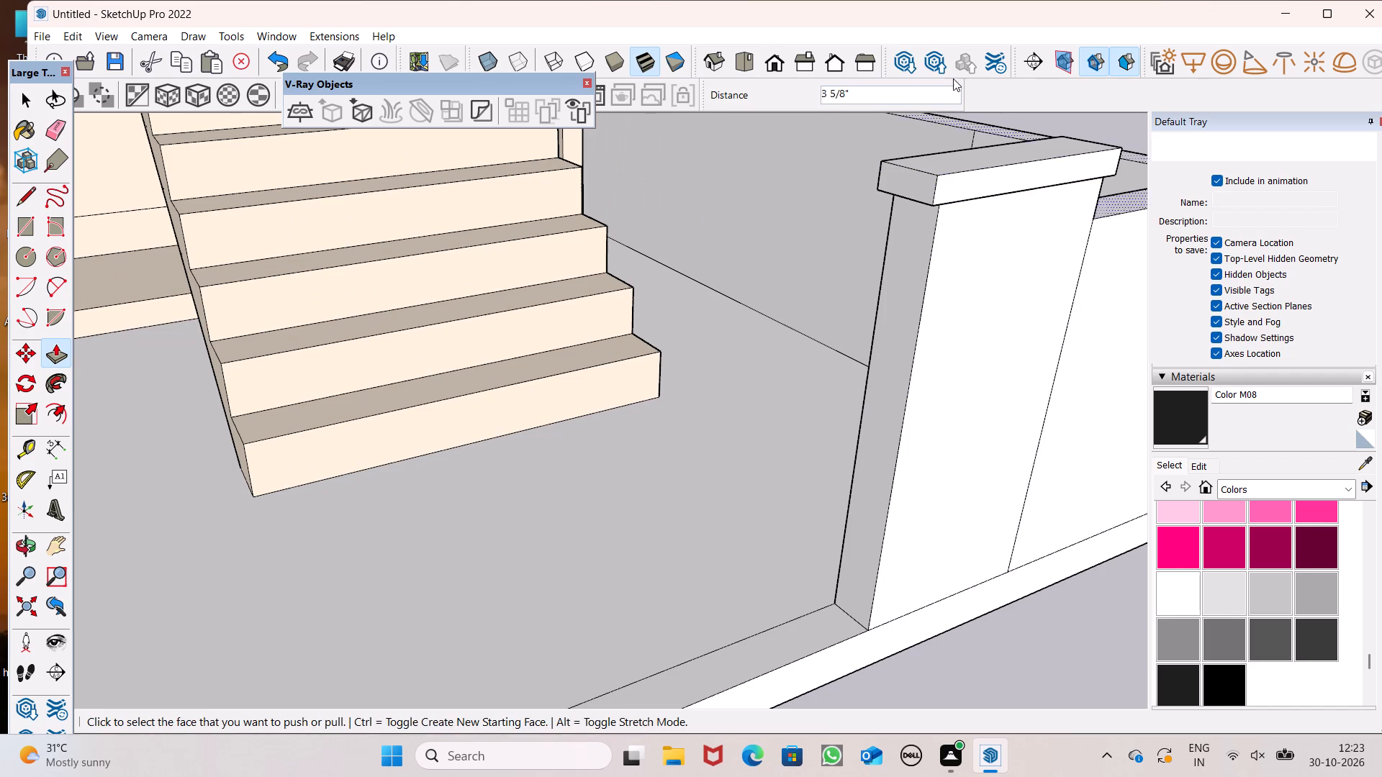
{"action": "left_click", "coordinate": [919, 183]}
Pull the undersides of the stair-side cap's front and gate-side overhangs down about 1 3/4".
{"action": "middle_click_drag", "start_coordinate": [946, 197], "coordinate": [938, 104]}
{"action": "scroll", "coordinate": [938, 104], "scroll_direction": "up", "scroll_amount": 3}
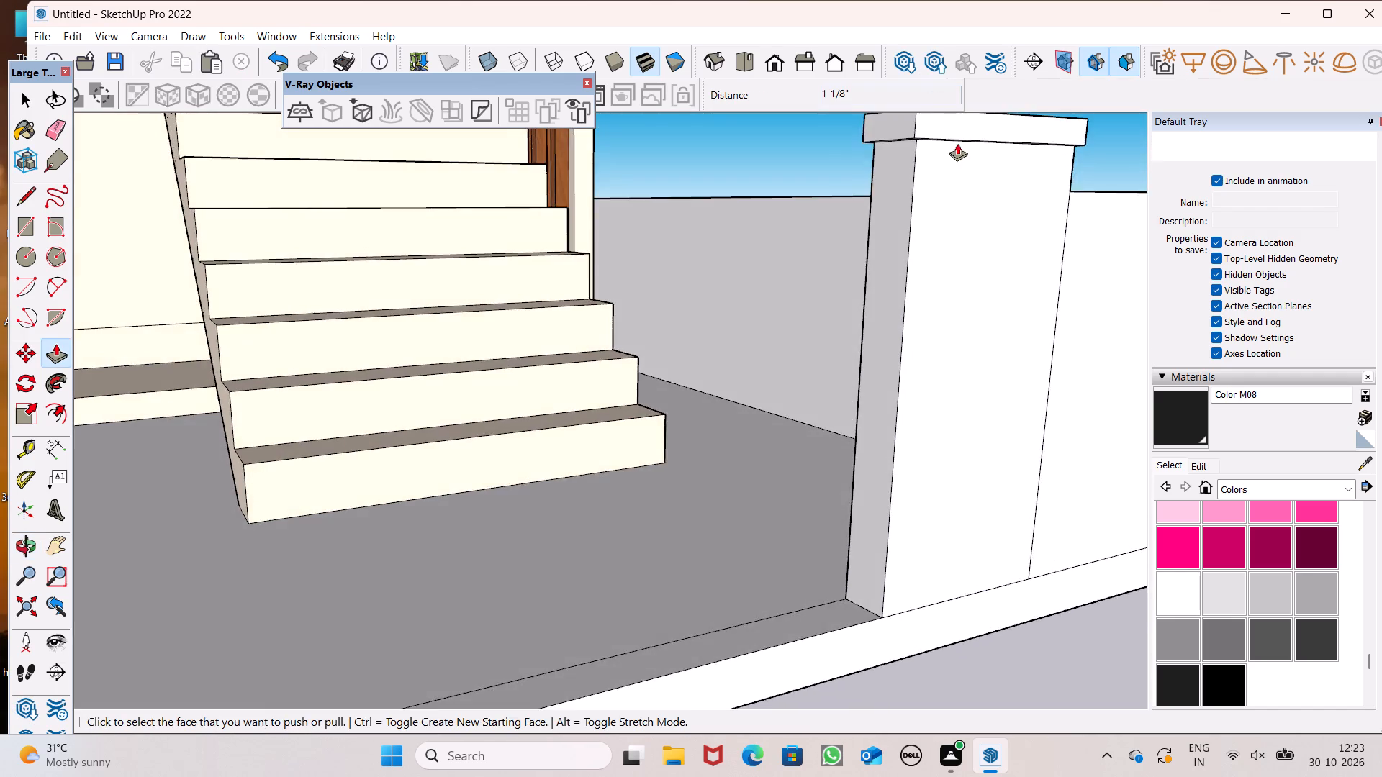
{"action": "scroll", "coordinate": [957, 143], "scroll_direction": "up", "scroll_amount": 3}
{"action": "middle_click_drag", "start_coordinate": [957, 145], "coordinate": [974, 31]}
{"action": "scroll", "coordinate": [922, 191], "scroll_direction": "down", "scroll_amount": 2}
{"action": "scroll", "coordinate": [906, 160], "scroll_direction": "up", "scroll_amount": 6}
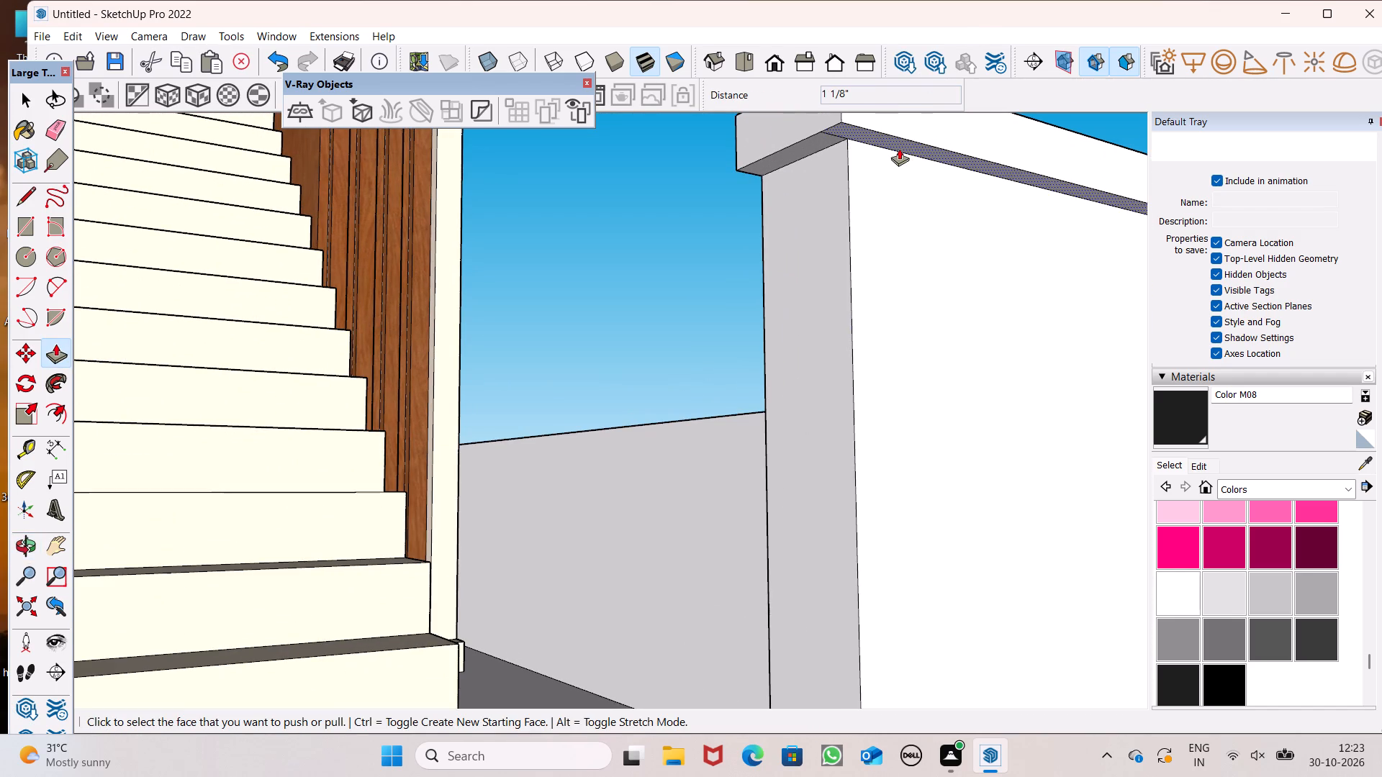
{"action": "left_click_drag", "start_coordinate": [899, 148], "coordinate": [900, 172]}
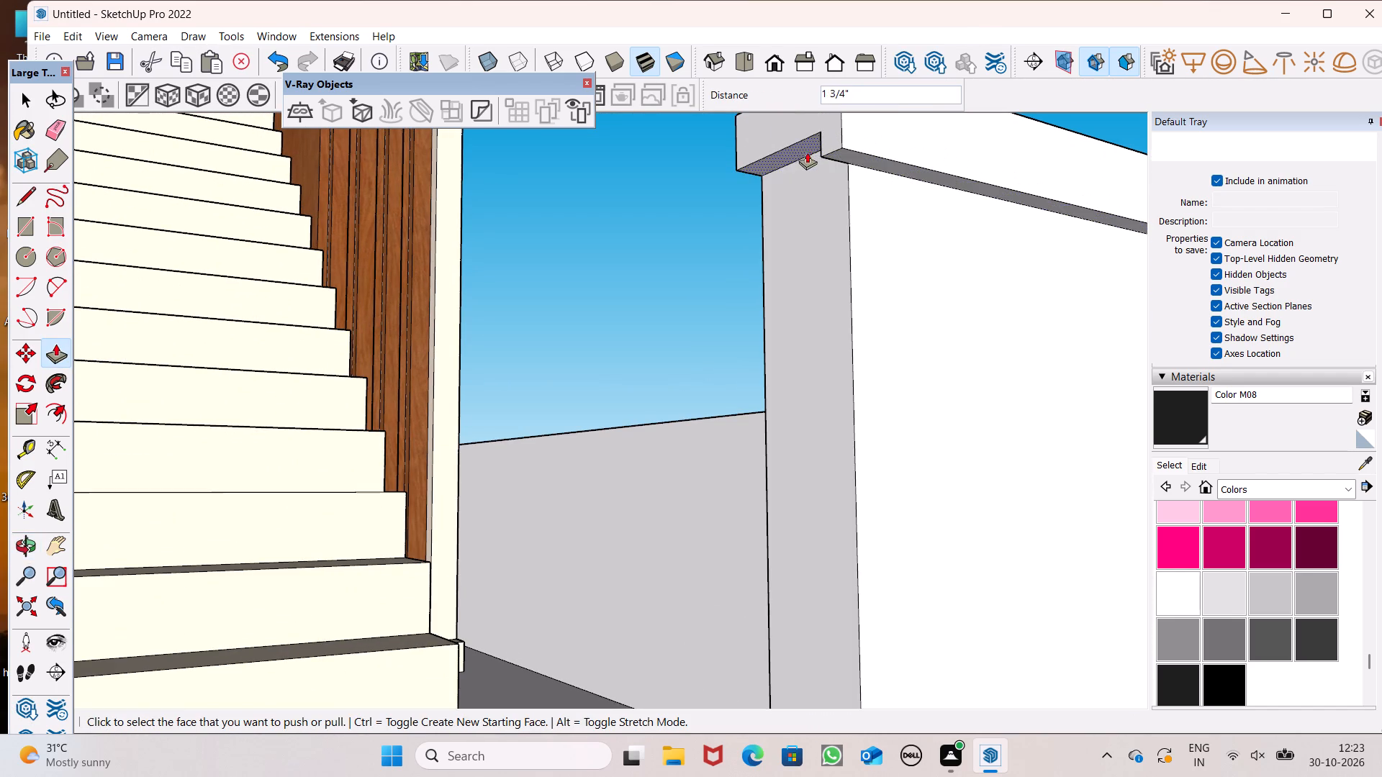
{"action": "left_click_drag", "start_coordinate": [806, 149], "coordinate": [826, 160]}
Pull the wall-side face of the stair-side pillar's cap outward as an overhang.
{"action": "scroll", "coordinate": [645, 214], "scroll_direction": "down", "scroll_amount": 4}
{"action": "middle_click_drag", "start_coordinate": [849, 192], "coordinate": [491, 271]}
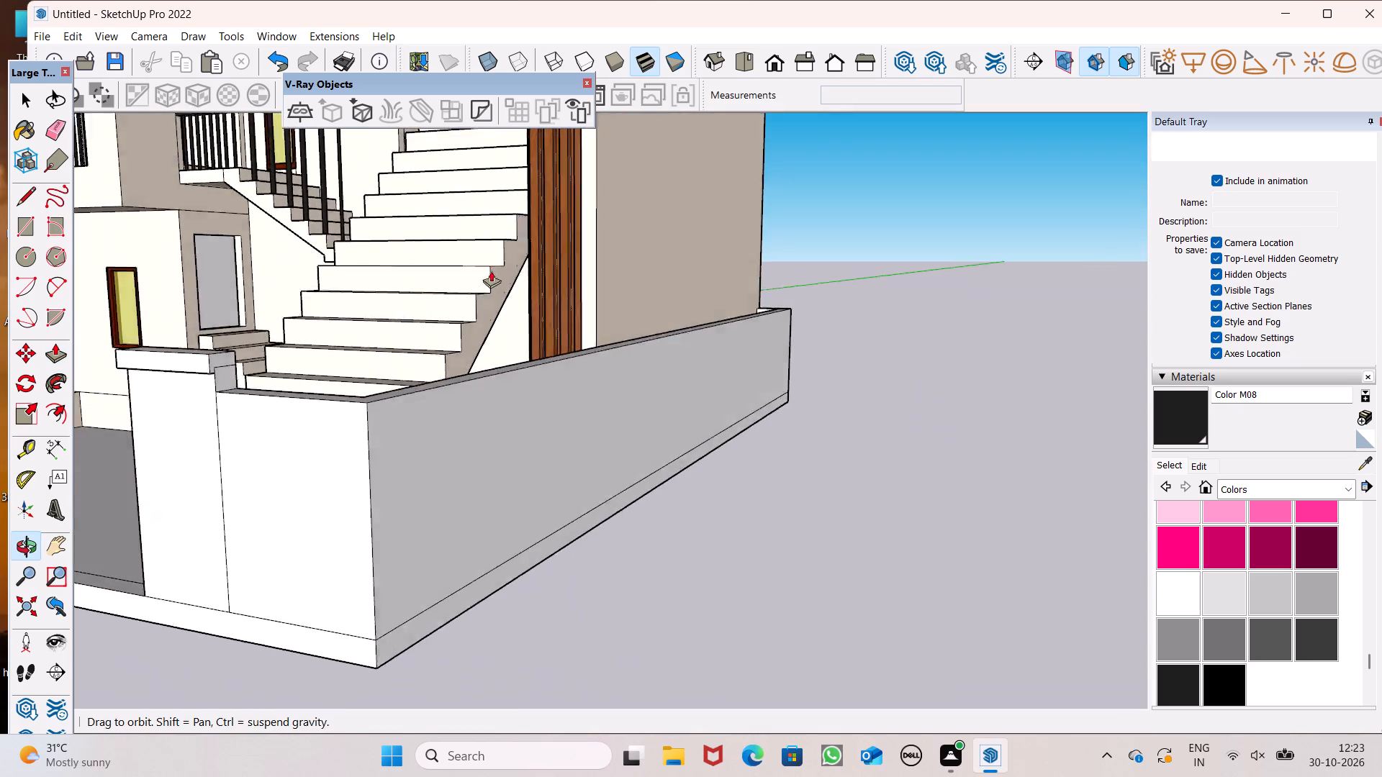
{"action": "scroll", "coordinate": [491, 271], "scroll_direction": "up", "scroll_amount": 1}
{"action": "middle_click_drag", "start_coordinate": [491, 271], "coordinate": [492, 276]}
{"action": "scroll", "coordinate": [883, 304], "scroll_direction": "down", "scroll_amount": 7}
{"action": "scroll", "coordinate": [825, 331], "scroll_direction": "down", "scroll_amount": 6}
{"action": "middle_click_drag", "start_coordinate": [774, 366], "coordinate": [534, 412]}
{"action": "scroll", "coordinate": [489, 371], "scroll_direction": "up", "scroll_amount": 8}
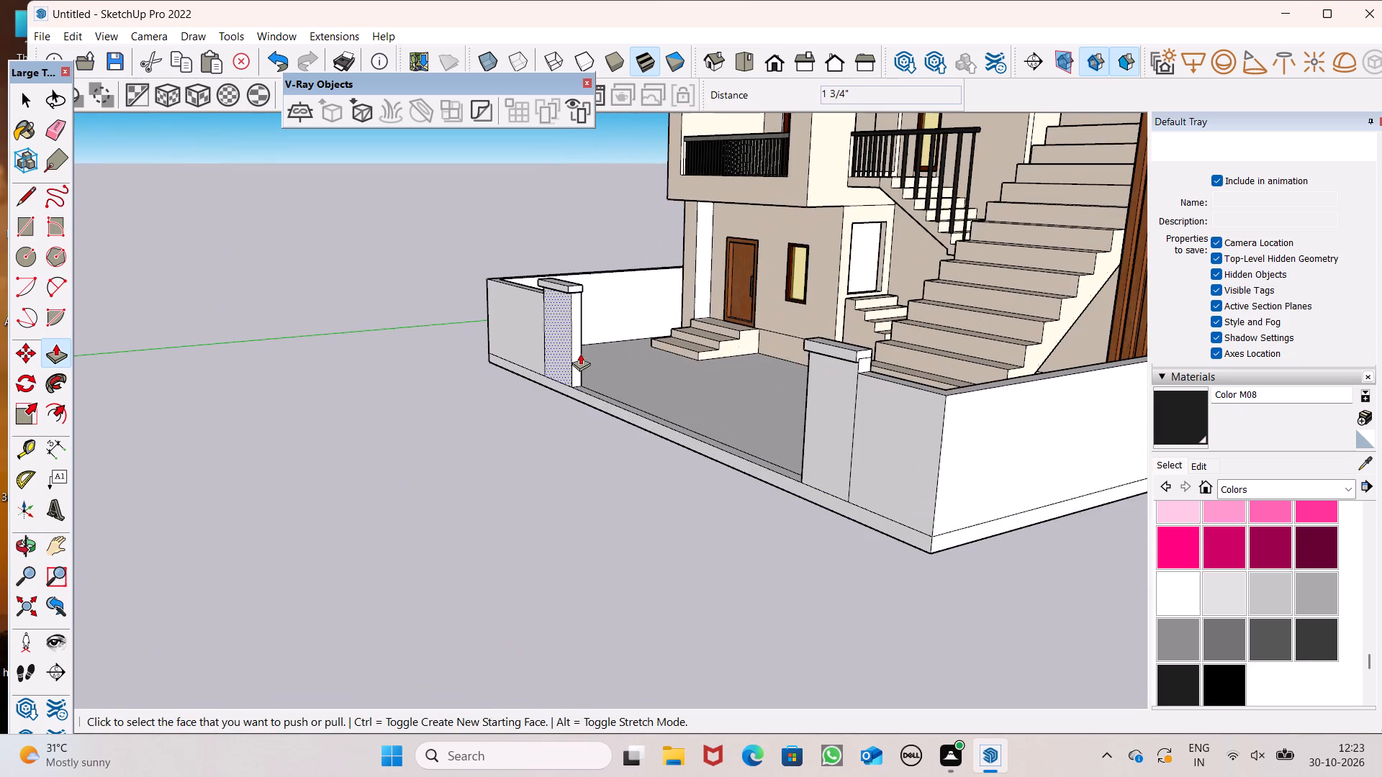
{"action": "middle_click_drag", "start_coordinate": [785, 424], "coordinate": [695, 399]}
{"action": "scroll", "coordinate": [705, 352], "scroll_direction": "up", "scroll_amount": 8}
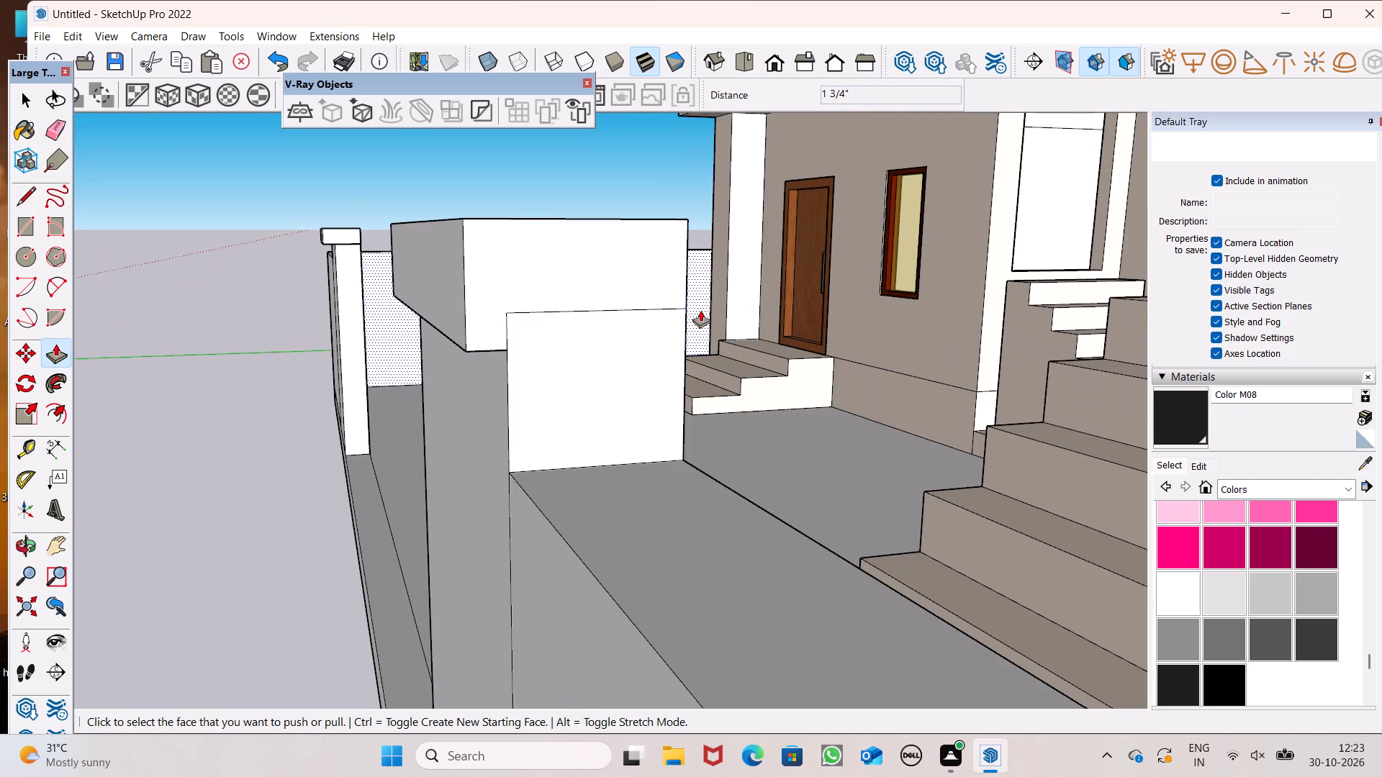
{"action": "scroll", "coordinate": [697, 315], "scroll_direction": "down", "scroll_amount": 1}
{"action": "scroll", "coordinate": [643, 309], "scroll_direction": "up", "scroll_amount": 4}
{"action": "left_click_drag", "start_coordinate": [641, 304], "coordinate": [650, 311]}
Pull the underside of the stair-side cap's wall-side overhang down about 1 3/4", level with the front overhang.
{"action": "middle_click_drag", "start_coordinate": [638, 313], "coordinate": [638, 312]}
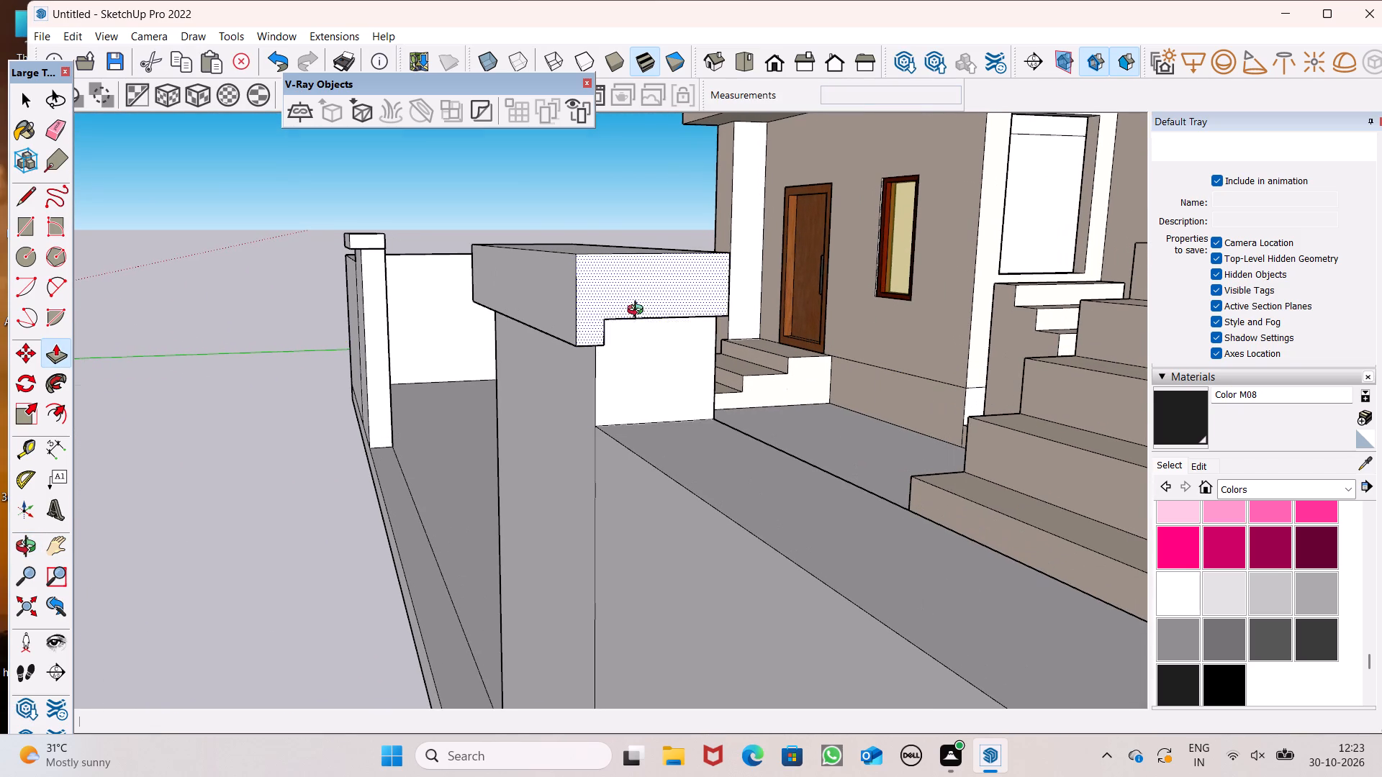
{"action": "middle_click_drag", "start_coordinate": [638, 312], "coordinate": [592, 181]}
{"action": "scroll", "coordinate": [597, 235], "scroll_direction": "up", "scroll_amount": 6}
{"action": "left_click_drag", "start_coordinate": [600, 282], "coordinate": [582, 306]}
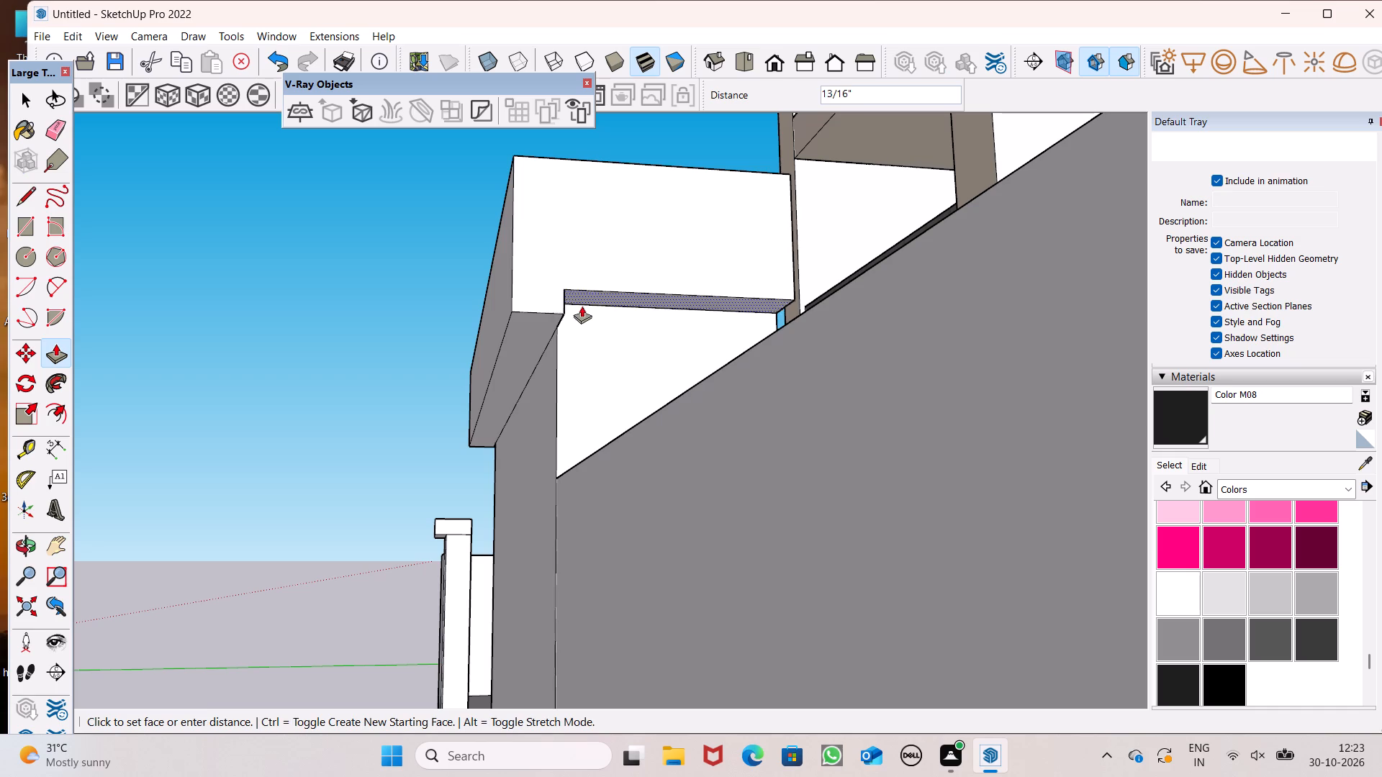
{"action": "left_click_drag", "start_coordinate": [582, 306], "coordinate": [564, 313]}
Check both capped gate pillars and the boundary wall from the front of the house.
{"action": "scroll", "coordinate": [655, 254], "scroll_direction": "down", "scroll_amount": 6}
{"action": "middle_click_drag", "start_coordinate": [661, 276], "coordinate": [931, 359]}
{"action": "scroll", "coordinate": [685, 388], "scroll_direction": "down", "scroll_amount": 7}
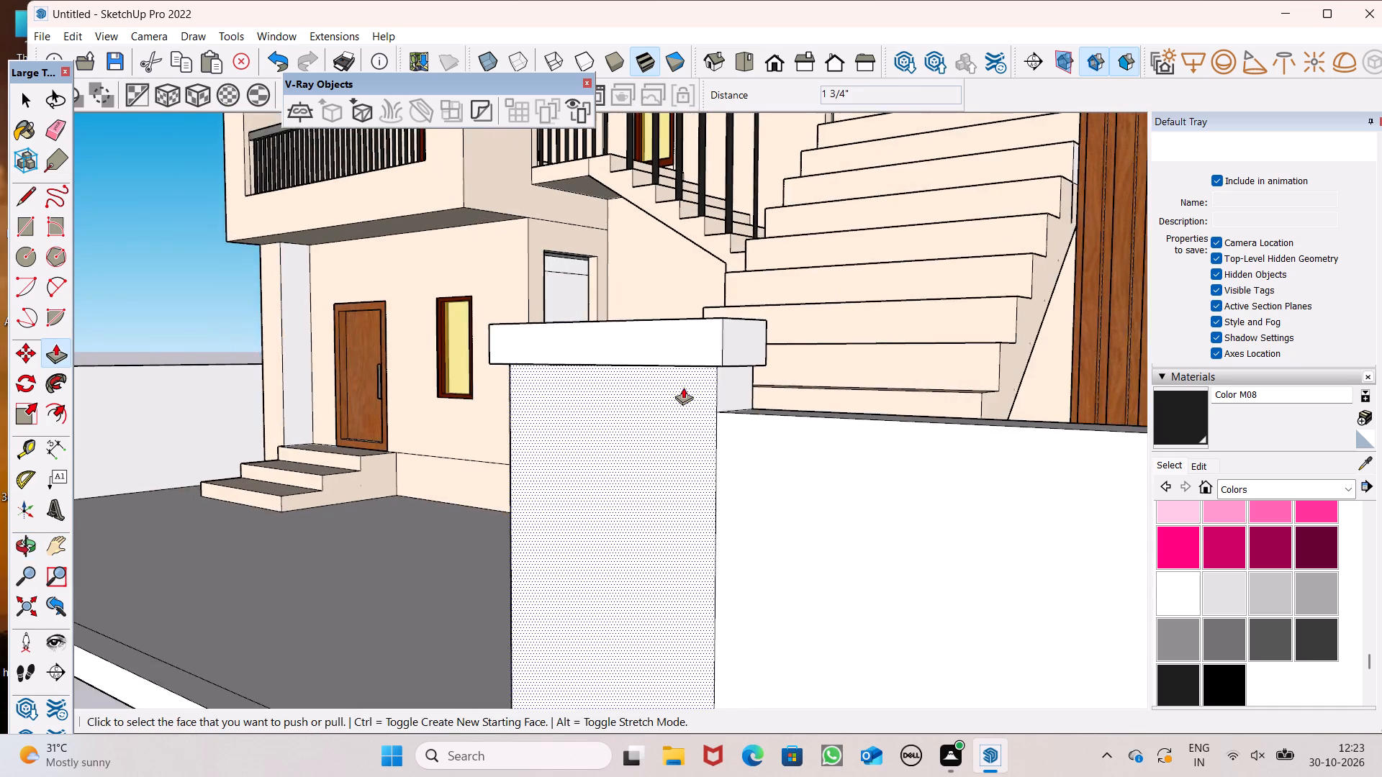
{"action": "middle_click_drag", "start_coordinate": [688, 396], "coordinate": [875, 435]}
{"action": "scroll", "coordinate": [872, 405], "scroll_direction": "up", "scroll_amount": 1}
{"action": "scroll", "coordinate": [782, 352], "scroll_direction": "down", "scroll_amount": 7}
{"action": "scroll", "coordinate": [782, 352], "scroll_direction": "down", "scroll_amount": 14}
{"action": "middle_click_drag", "start_coordinate": [793, 390], "coordinate": [918, 424]}
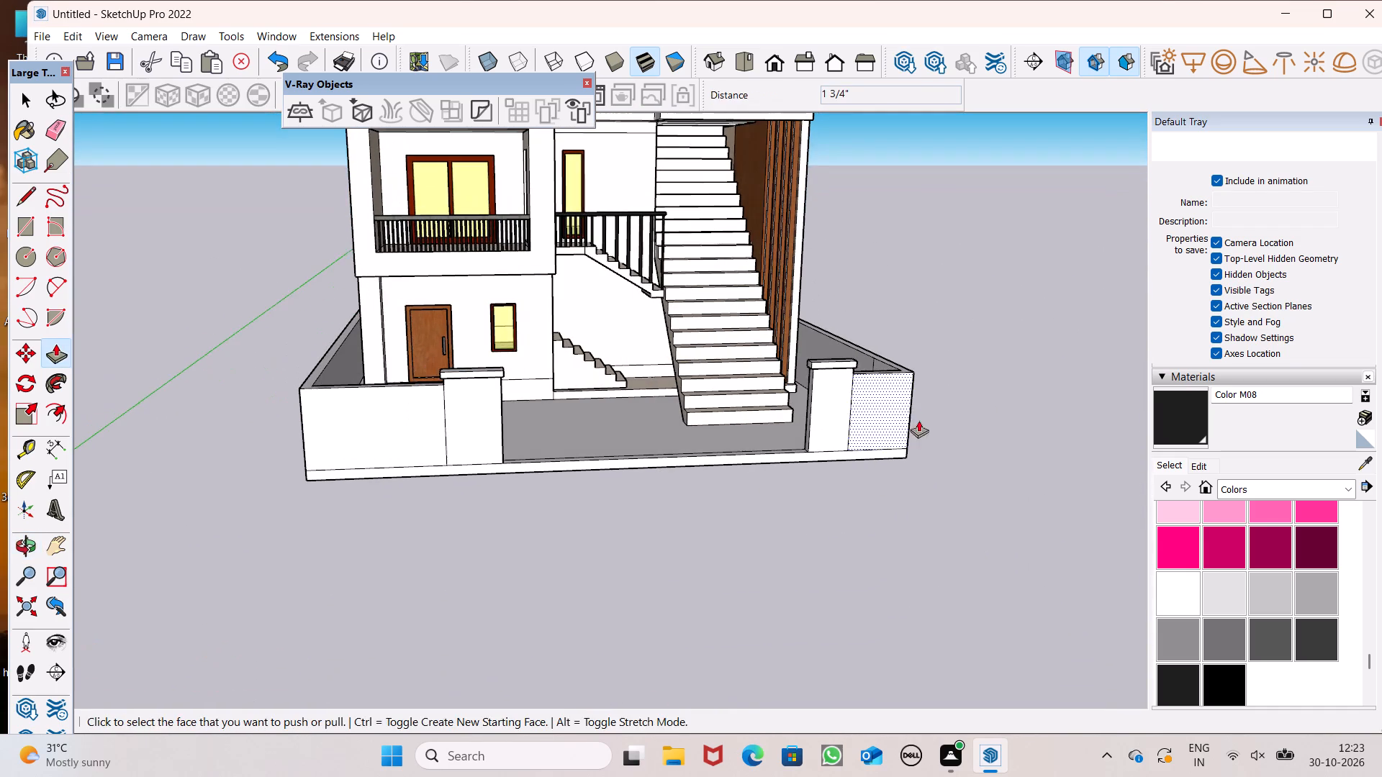
Erase the leftover vertical edge on the inner face of the stair-side boundary wall.
{"action": "key", "text": "space"}
{"action": "scroll", "coordinate": [939, 406], "scroll_direction": "down", "scroll_amount": 4}
{"action": "middle_click_drag", "start_coordinate": [934, 424], "coordinate": [799, 359]}
{"action": "scroll", "coordinate": [798, 355], "scroll_direction": "up", "scroll_amount": 1}
{"action": "middle_click_drag", "start_coordinate": [822, 378], "coordinate": [1070, 432]}
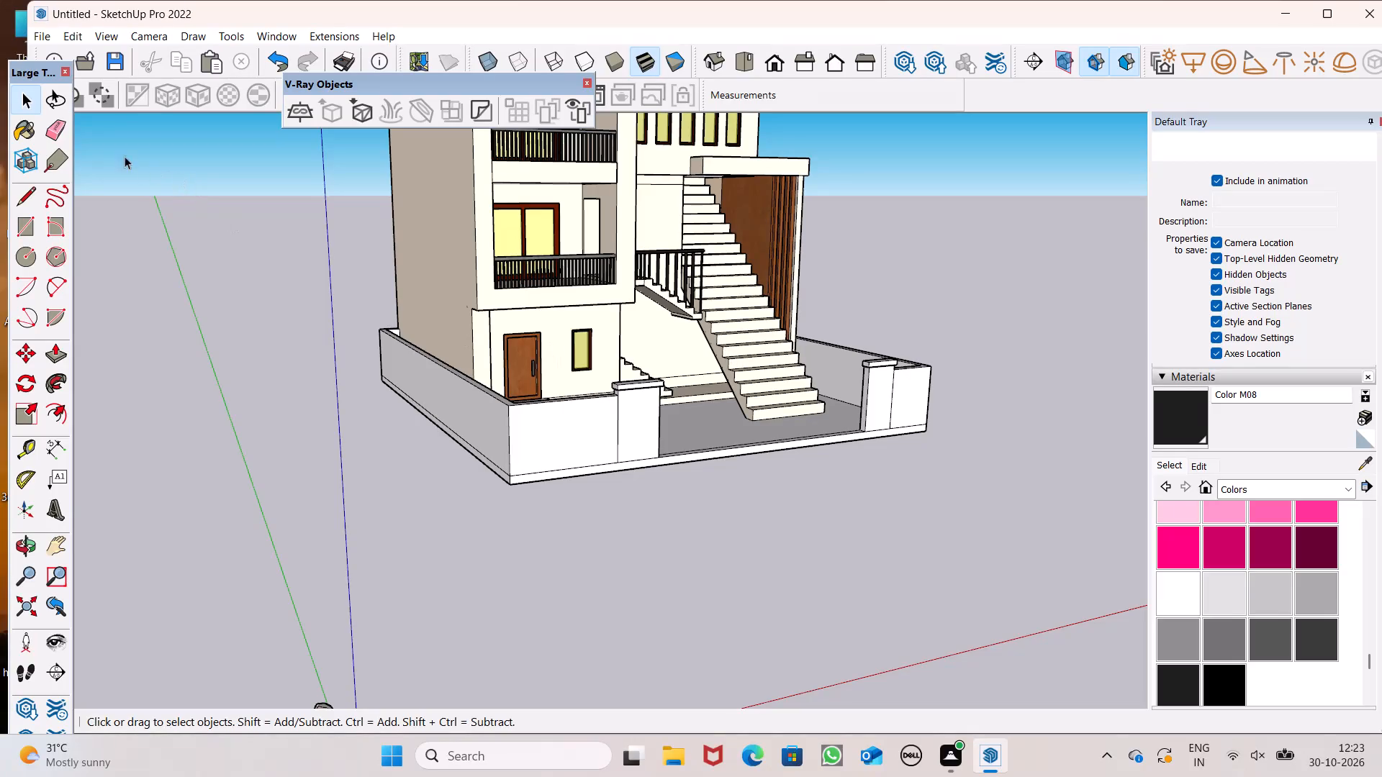
{"action": "left_click", "coordinate": [55, 136]}
{"action": "middle_click_drag", "start_coordinate": [655, 313], "coordinate": [844, 368]}
{"action": "scroll", "coordinate": [818, 377], "scroll_direction": "up", "scroll_amount": 6}
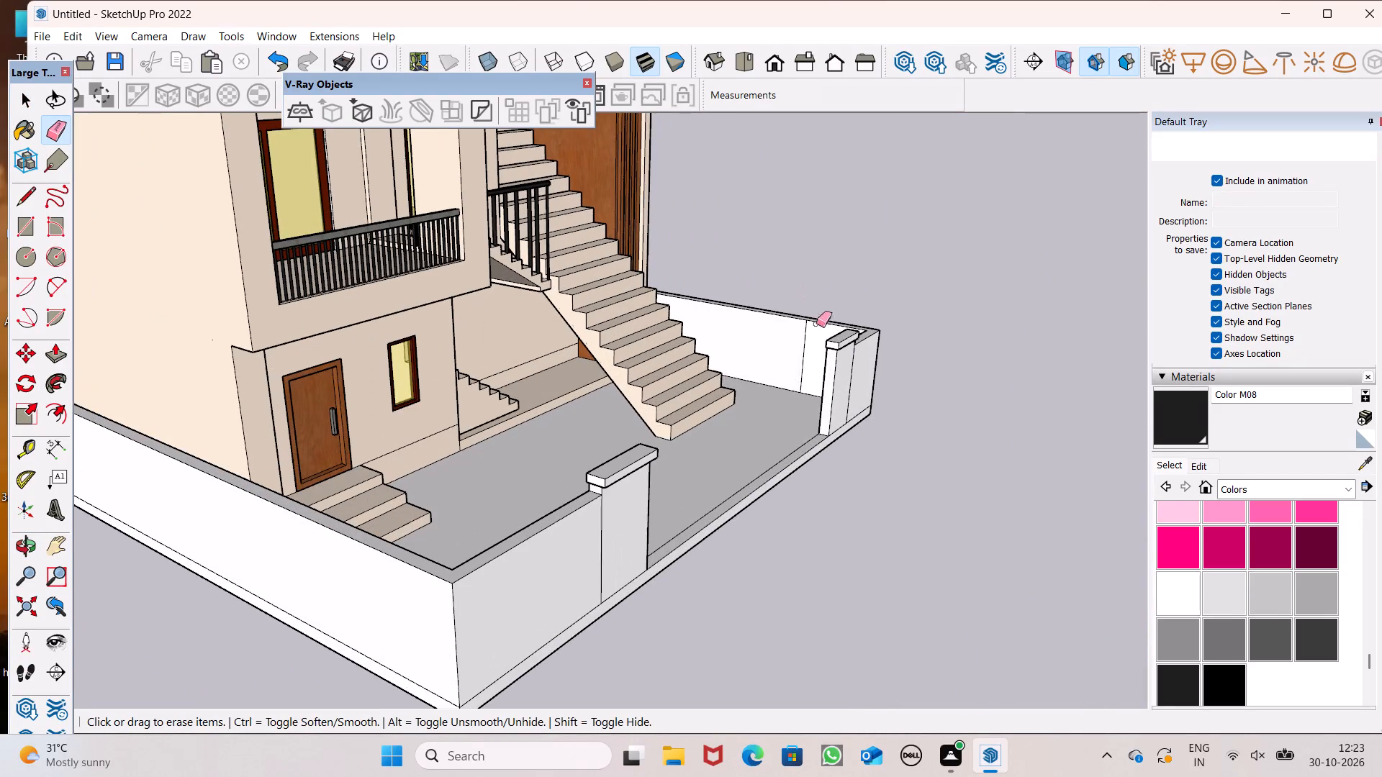
{"action": "left_click", "coordinate": [800, 345]}
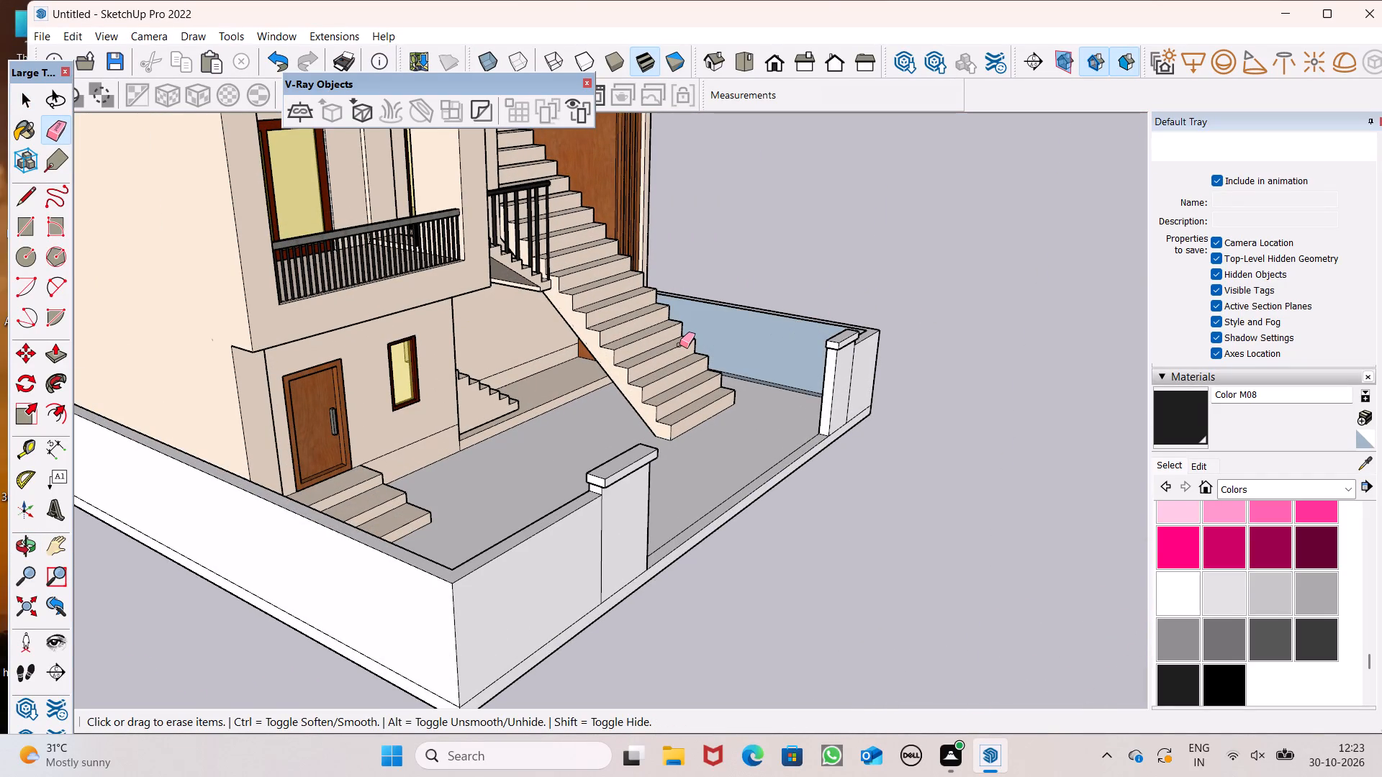
{"action": "key", "text": "ctrl+z"}
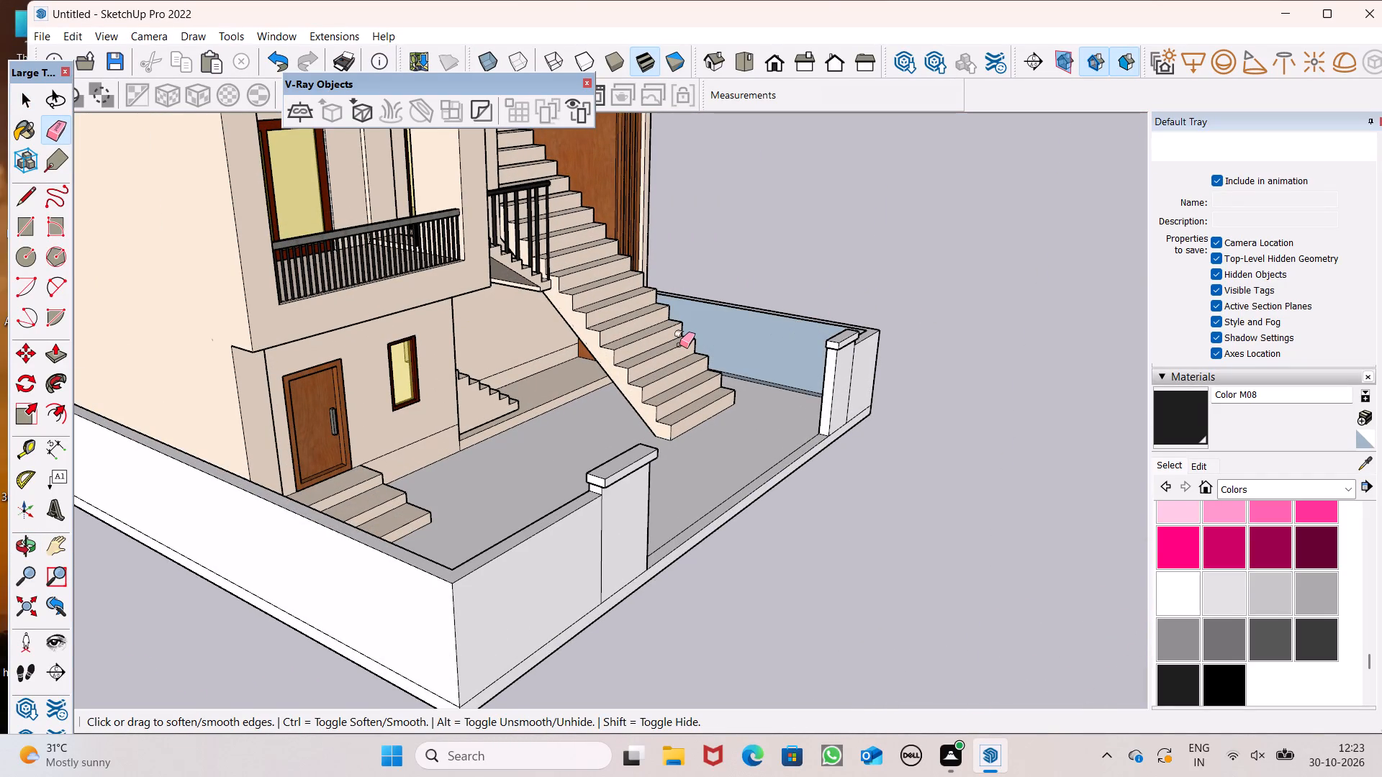
{"action": "scroll", "coordinate": [736, 334], "scroll_direction": "up", "scroll_amount": 7}
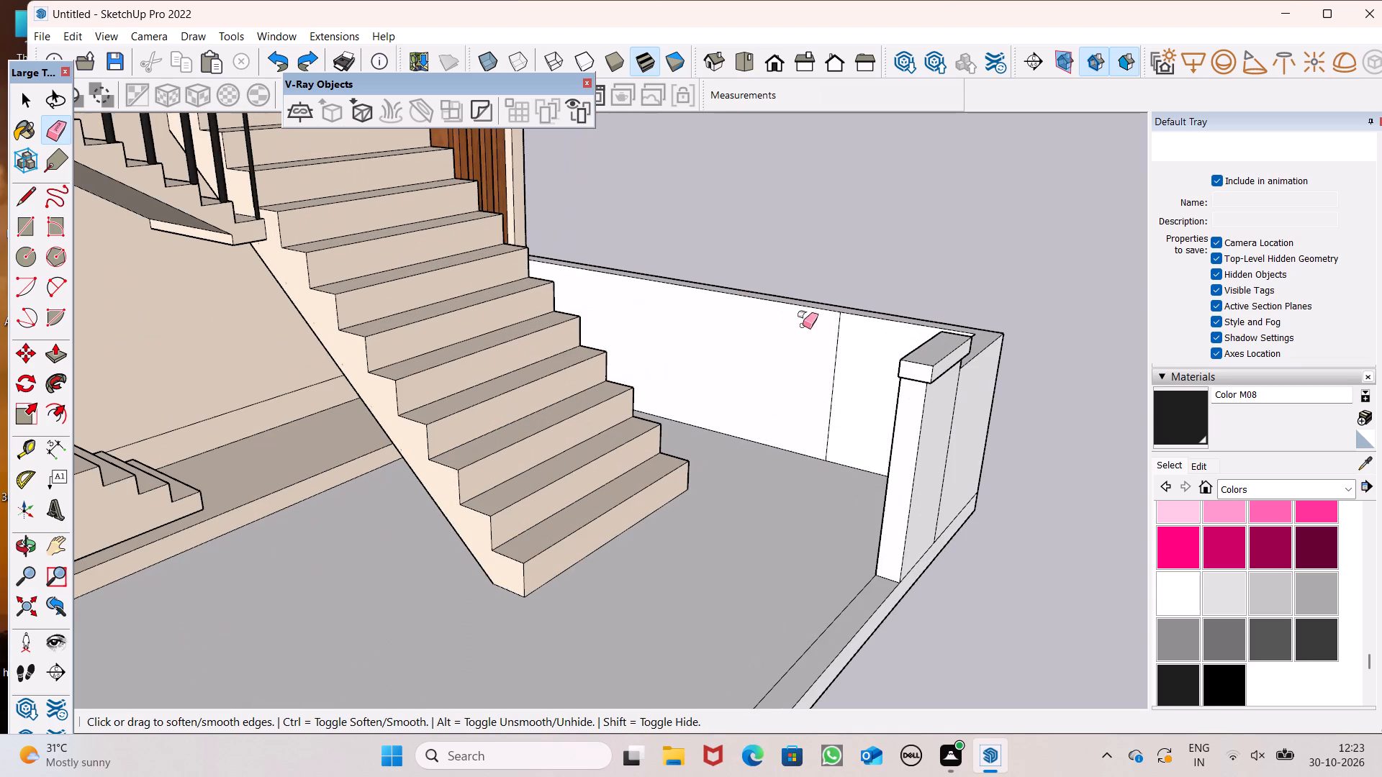
{"action": "left_click_drag", "start_coordinate": [845, 350], "coordinate": [831, 356]}
{"action": "key", "text": "space"}
Choose Siding Rusty Metal from the Brick, Cladding and Siding materials and paint the stair-side front wall section and pillar front.
{"action": "scroll", "coordinate": [826, 263], "scroll_direction": "down", "scroll_amount": 14}
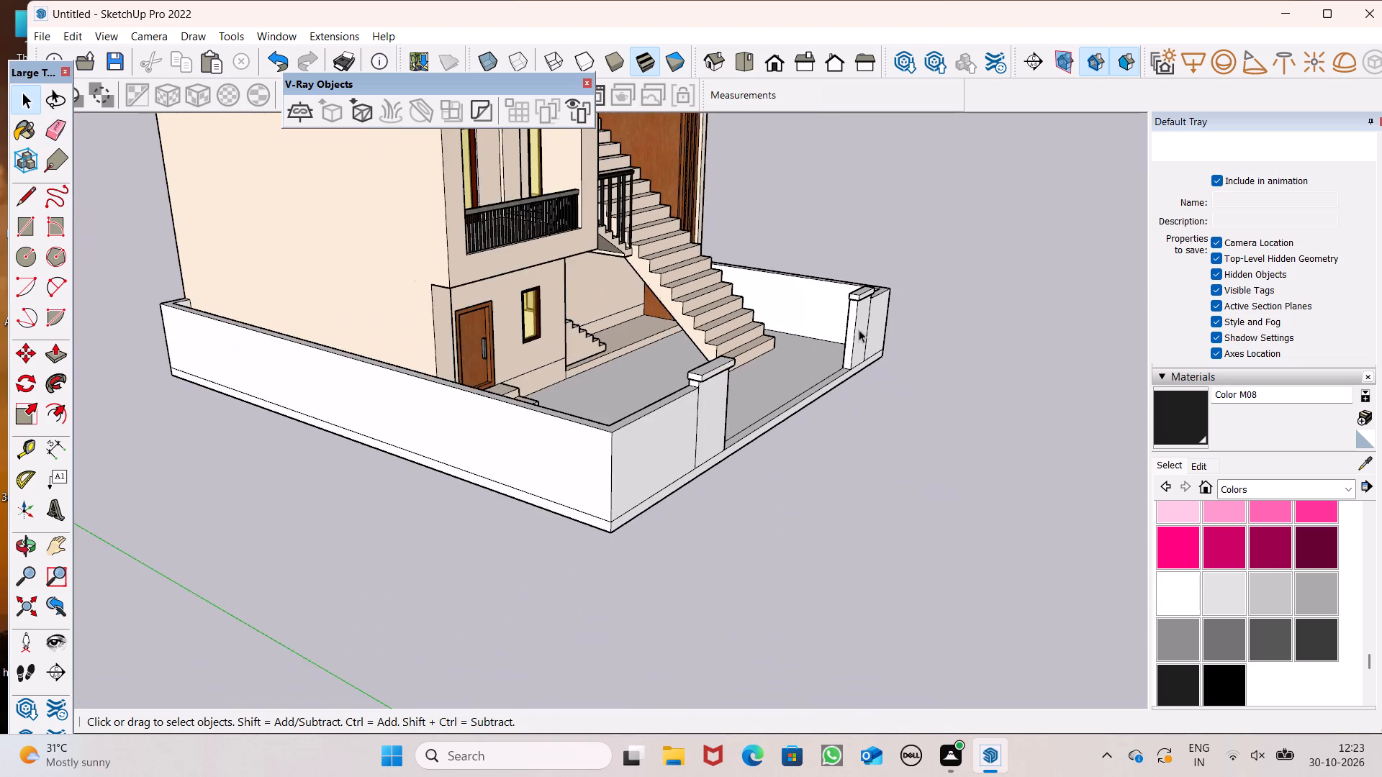
{"action": "middle_click_drag", "start_coordinate": [874, 352], "coordinate": [536, 354]}
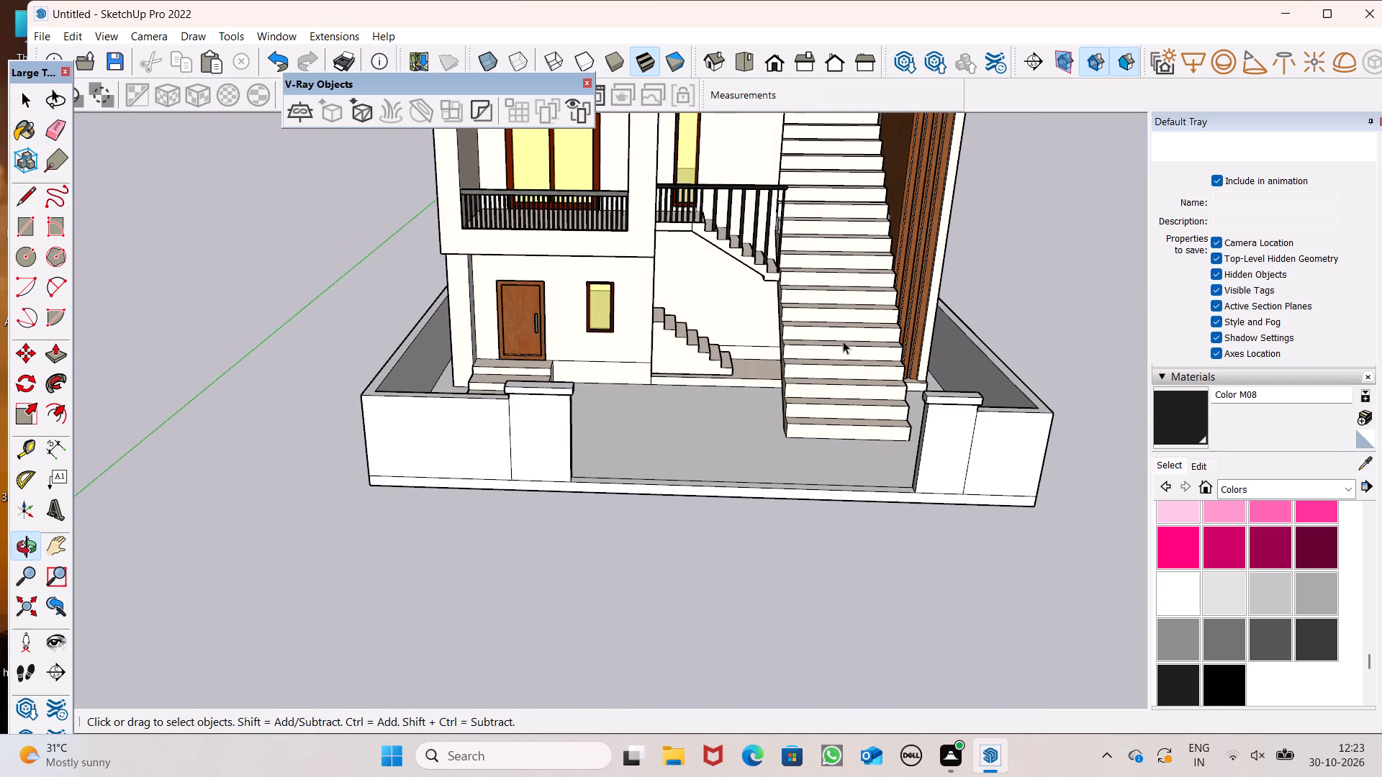
{"action": "scroll", "coordinate": [843, 341], "scroll_direction": "down", "scroll_amount": 5}
{"action": "scroll", "coordinate": [1250, 578], "scroll_direction": "down", "scroll_amount": 4}
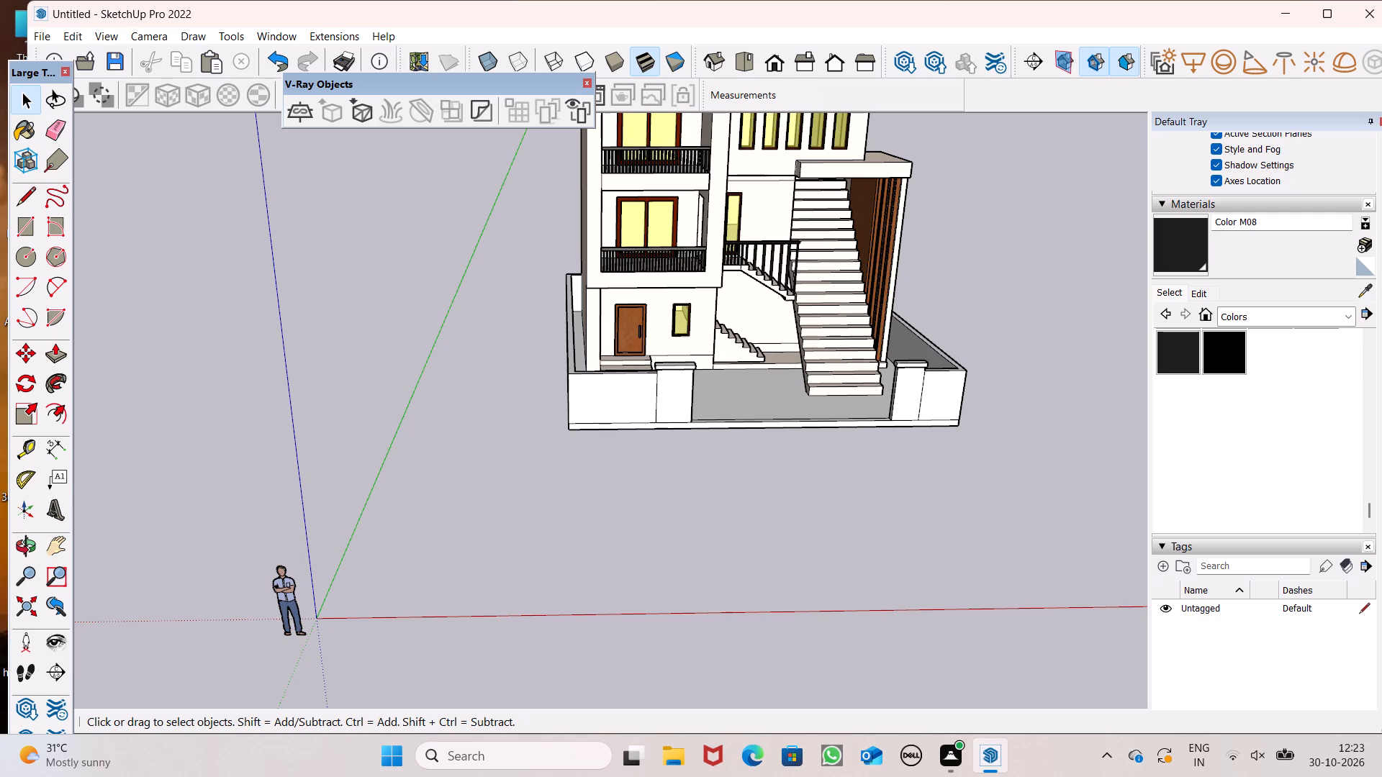
{"action": "scroll", "coordinate": [1174, 506], "scroll_direction": "up", "scroll_amount": 8}
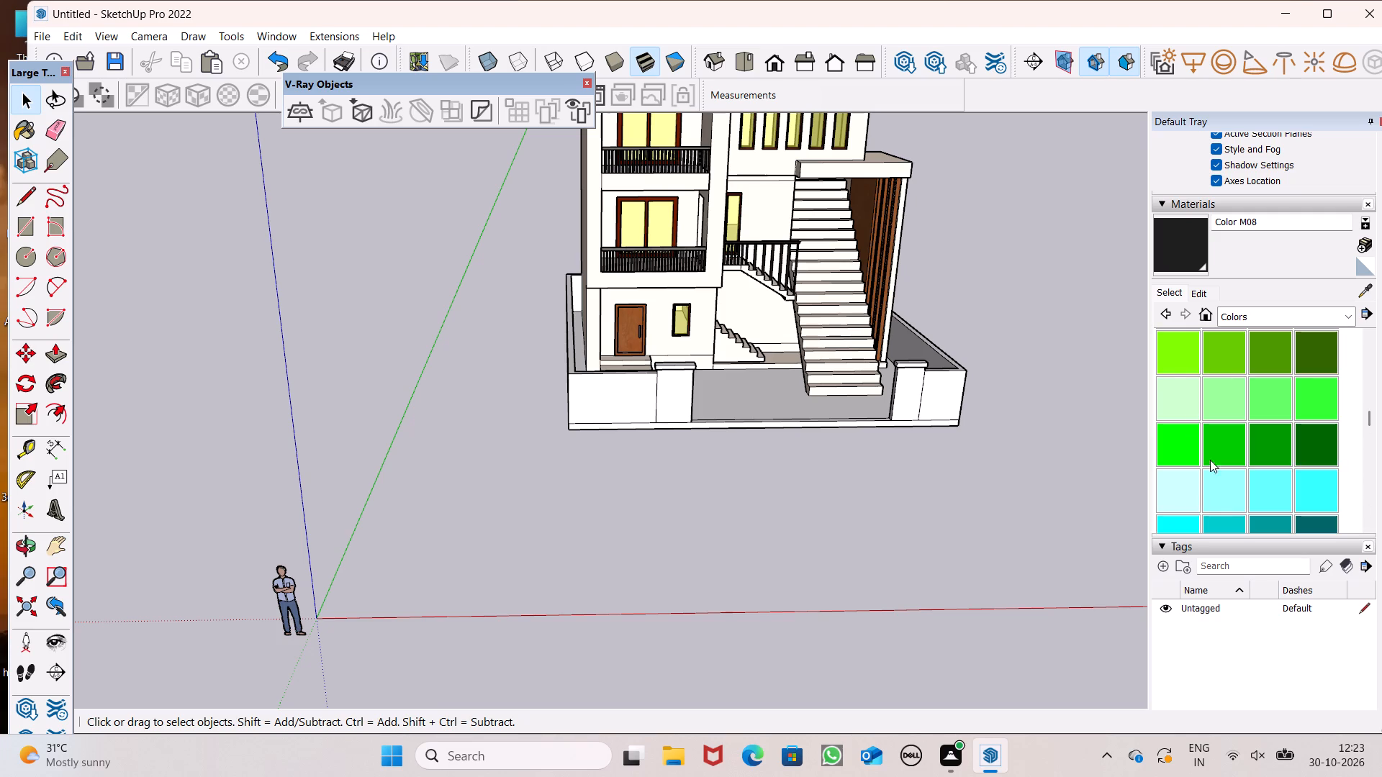
{"action": "left_click", "coordinate": [1272, 315]}
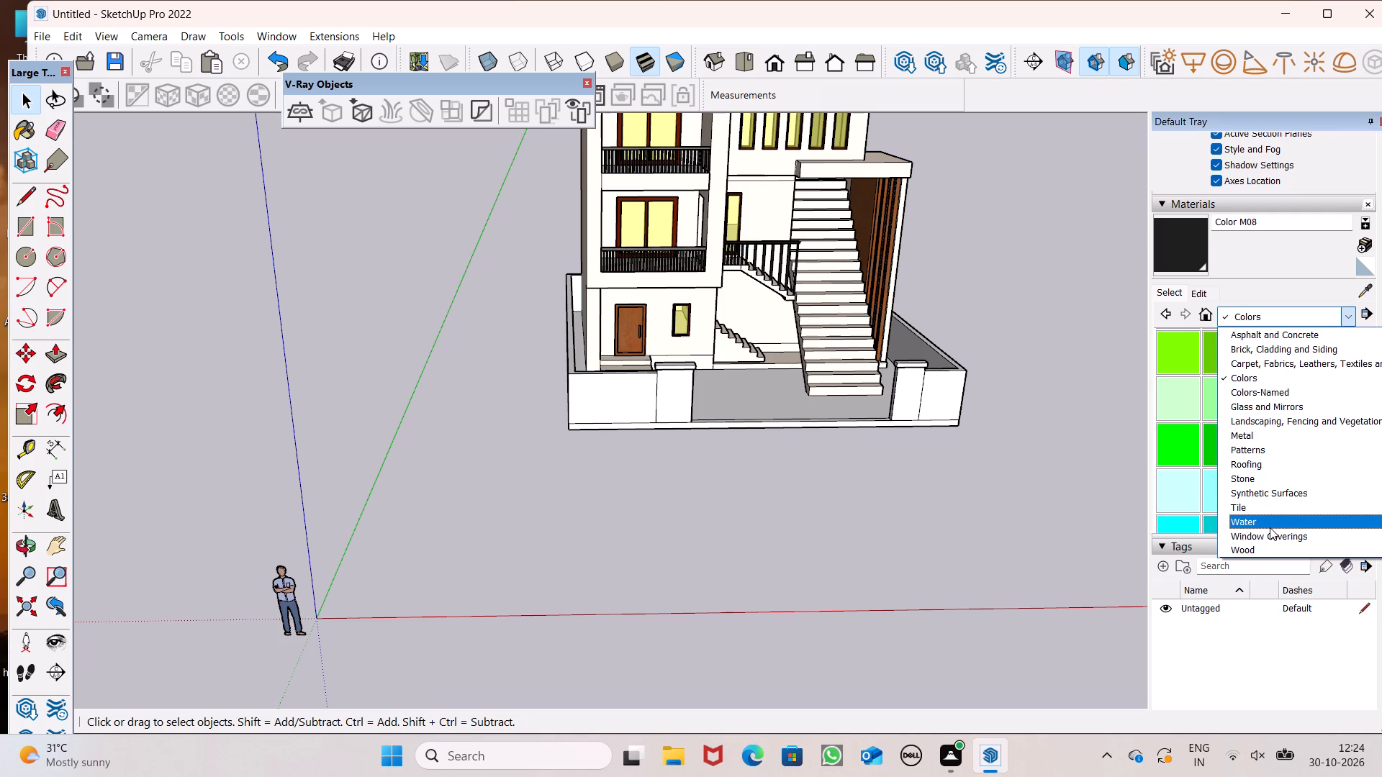
{"action": "left_click", "coordinate": [1255, 353]}
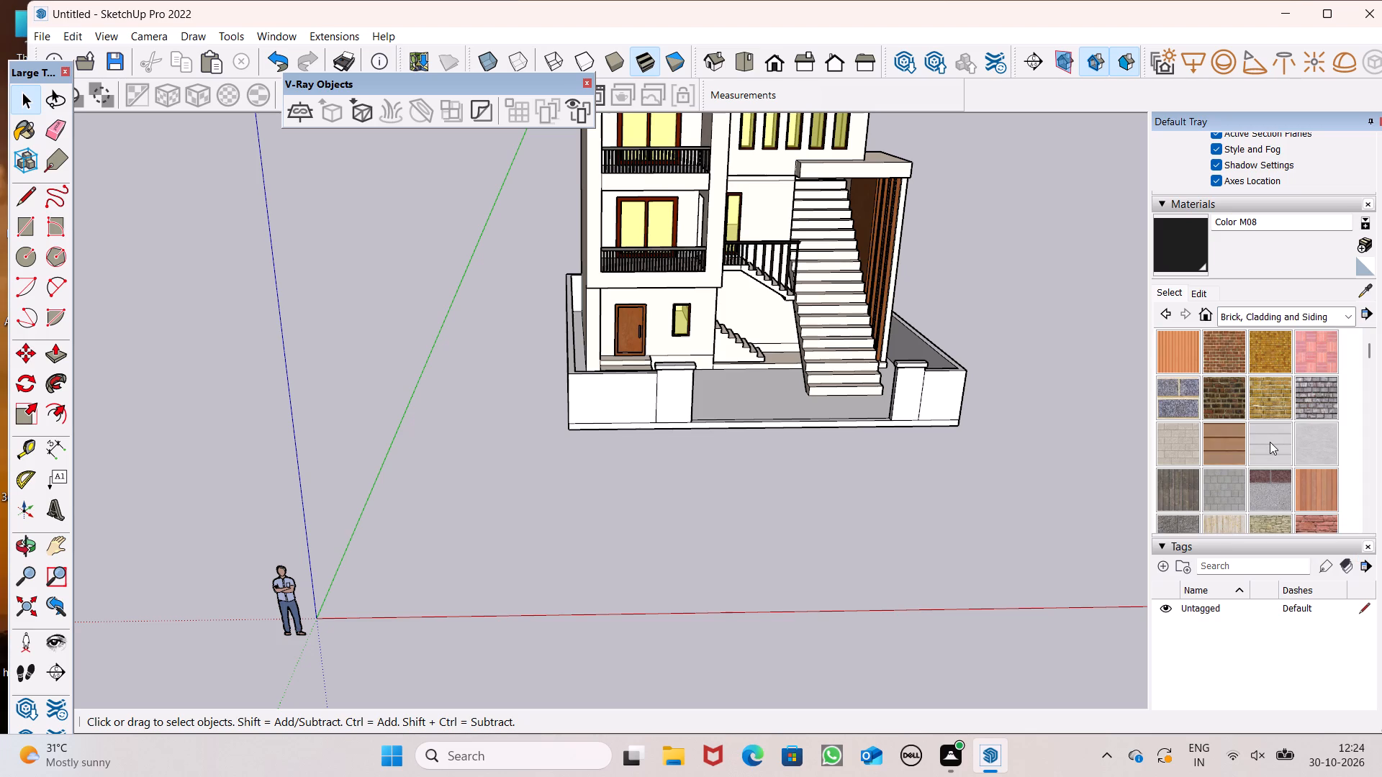
{"action": "scroll", "coordinate": [1270, 442], "scroll_direction": "down", "scroll_amount": 2}
{"action": "left_click", "coordinate": [1232, 344]}
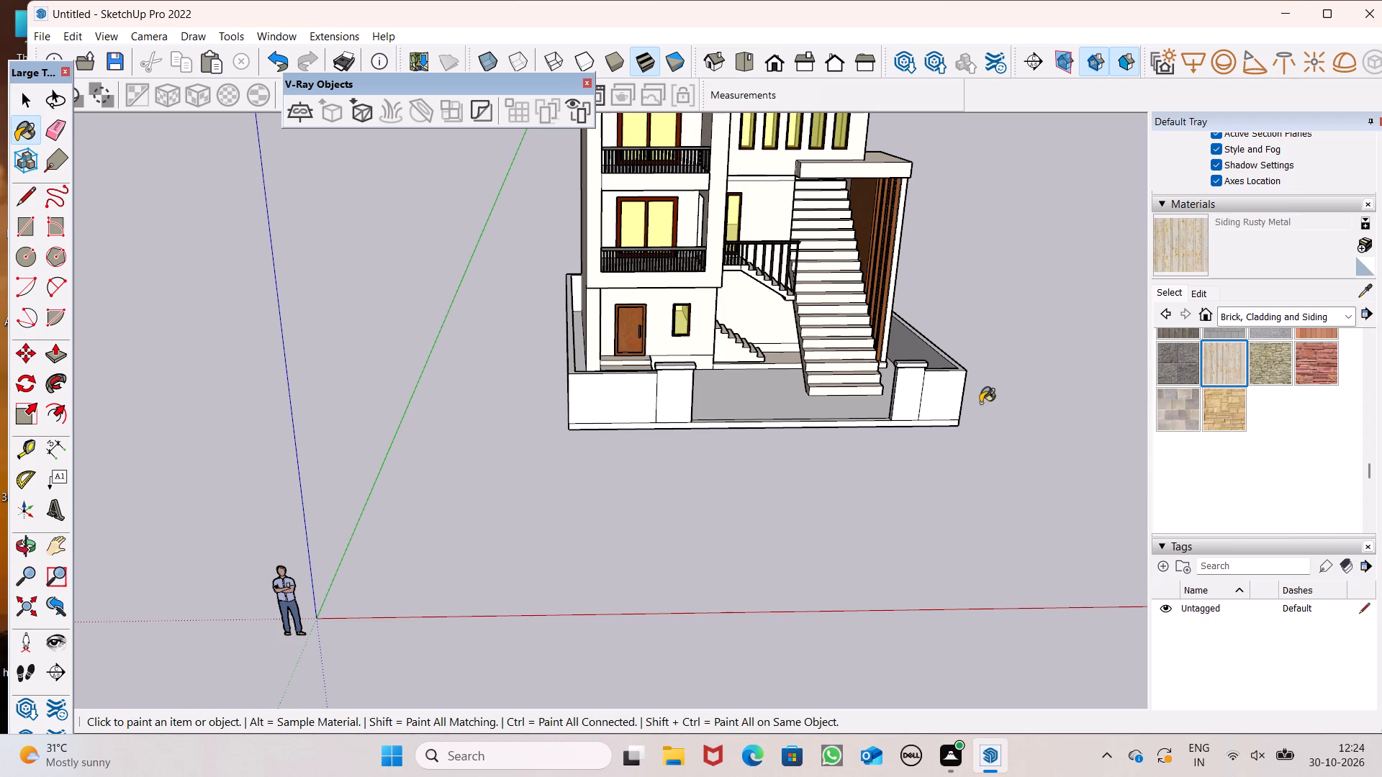
{"action": "left_click", "coordinate": [937, 403]}
{"action": "scroll", "coordinate": [936, 403], "scroll_direction": "up", "scroll_amount": 4}
{"action": "left_click", "coordinate": [913, 401]}
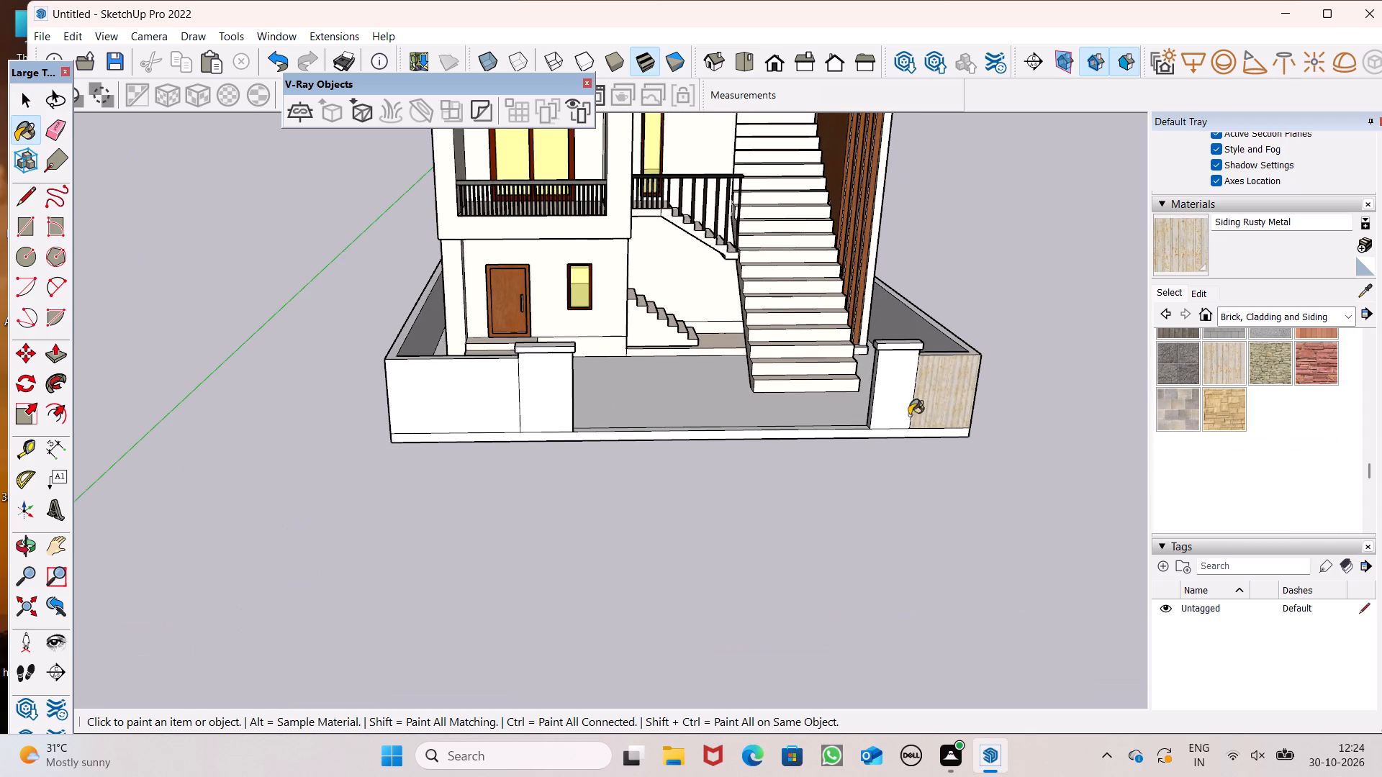
{"action": "left_click", "coordinate": [909, 415]}
Paint the door-side front wall section, outer side wall and gate pillar front with Siding Rusty Metal.
{"action": "scroll", "coordinate": [916, 409], "scroll_direction": "down", "scroll_amount": 4}
{"action": "scroll", "coordinate": [412, 443], "scroll_direction": "up", "scroll_amount": 5}
{"action": "left_click", "coordinate": [666, 388]}
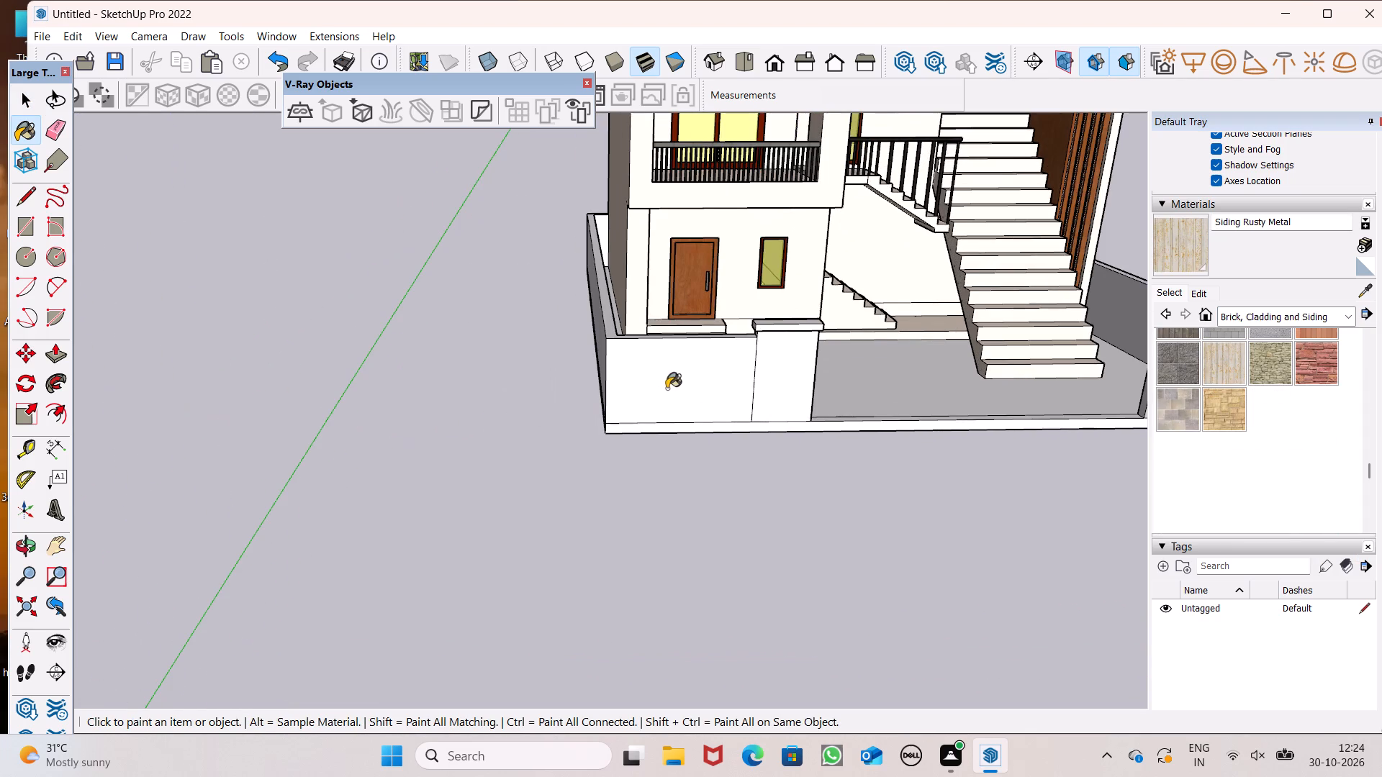
{"action": "middle_click_drag", "start_coordinate": [599, 368], "coordinate": [816, 357]}
{"action": "scroll", "coordinate": [816, 357], "scroll_direction": "up", "scroll_amount": 1}
{"action": "left_click", "coordinate": [638, 364]}
{"action": "middle_click_drag", "start_coordinate": [692, 396], "coordinate": [345, 342]}
{"action": "scroll", "coordinate": [345, 342], "scroll_direction": "up", "scroll_amount": 1}
{"action": "scroll", "coordinate": [537, 320], "scroll_direction": "up", "scroll_amount": 4}
{"action": "left_click", "coordinate": [680, 314]}
Paint the door-side wall top, the pillar's wall-side face and the cap's wall-side, top and front faces with Siding Rusty Metal.
{"action": "scroll", "coordinate": [680, 263], "scroll_direction": "up", "scroll_amount": 7}
{"action": "scroll", "coordinate": [713, 216], "scroll_direction": "down", "scroll_amount": 1}
{"action": "scroll", "coordinate": [713, 216], "scroll_direction": "up", "scroll_amount": 1}
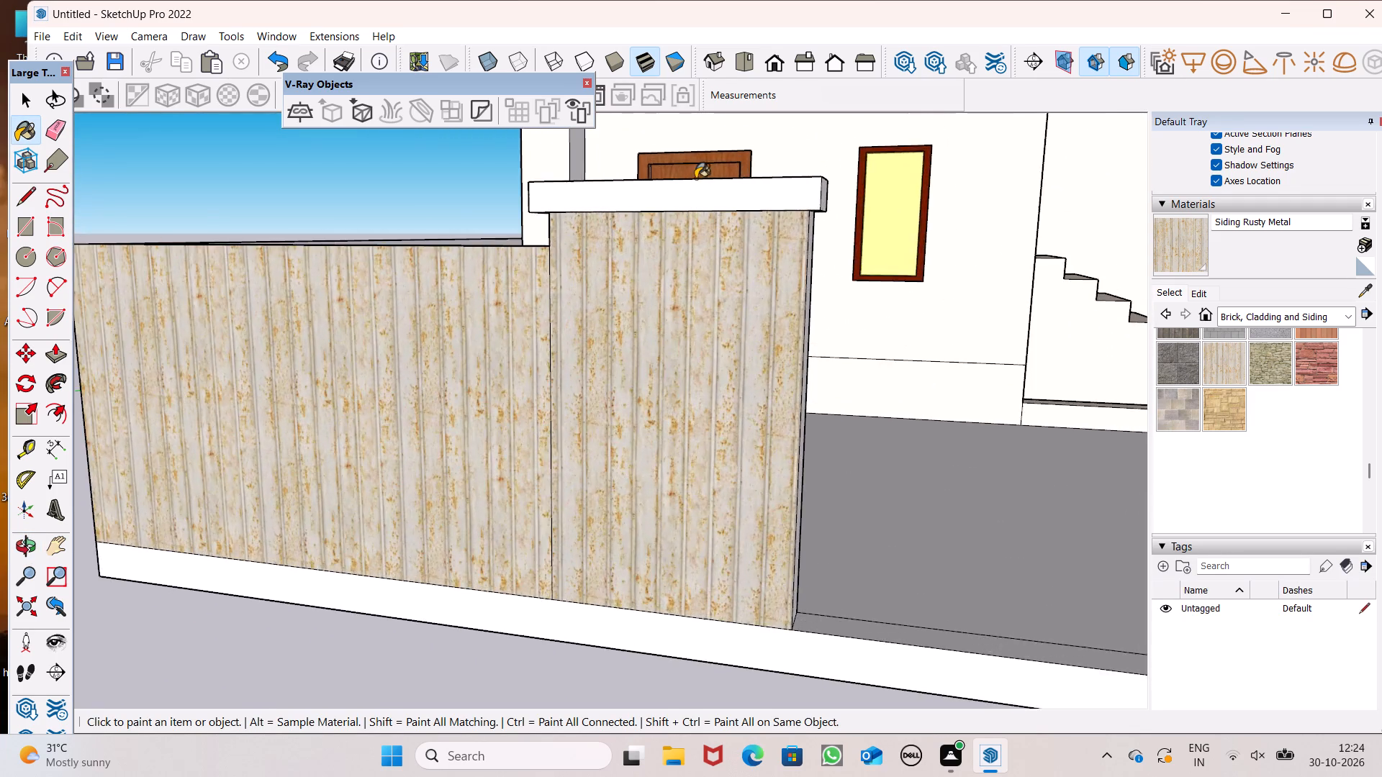
{"action": "scroll", "coordinate": [695, 178], "scroll_direction": "up", "scroll_amount": 2}
{"action": "middle_click_drag", "start_coordinate": [685, 206], "coordinate": [1188, 410]}
{"action": "scroll", "coordinate": [747, 367], "scroll_direction": "down", "scroll_amount": 1}
{"action": "scroll", "coordinate": [741, 365], "scroll_direction": "up", "scroll_amount": 4}
{"action": "left_click", "coordinate": [362, 288]}
{"action": "left_click", "coordinate": [386, 256]}
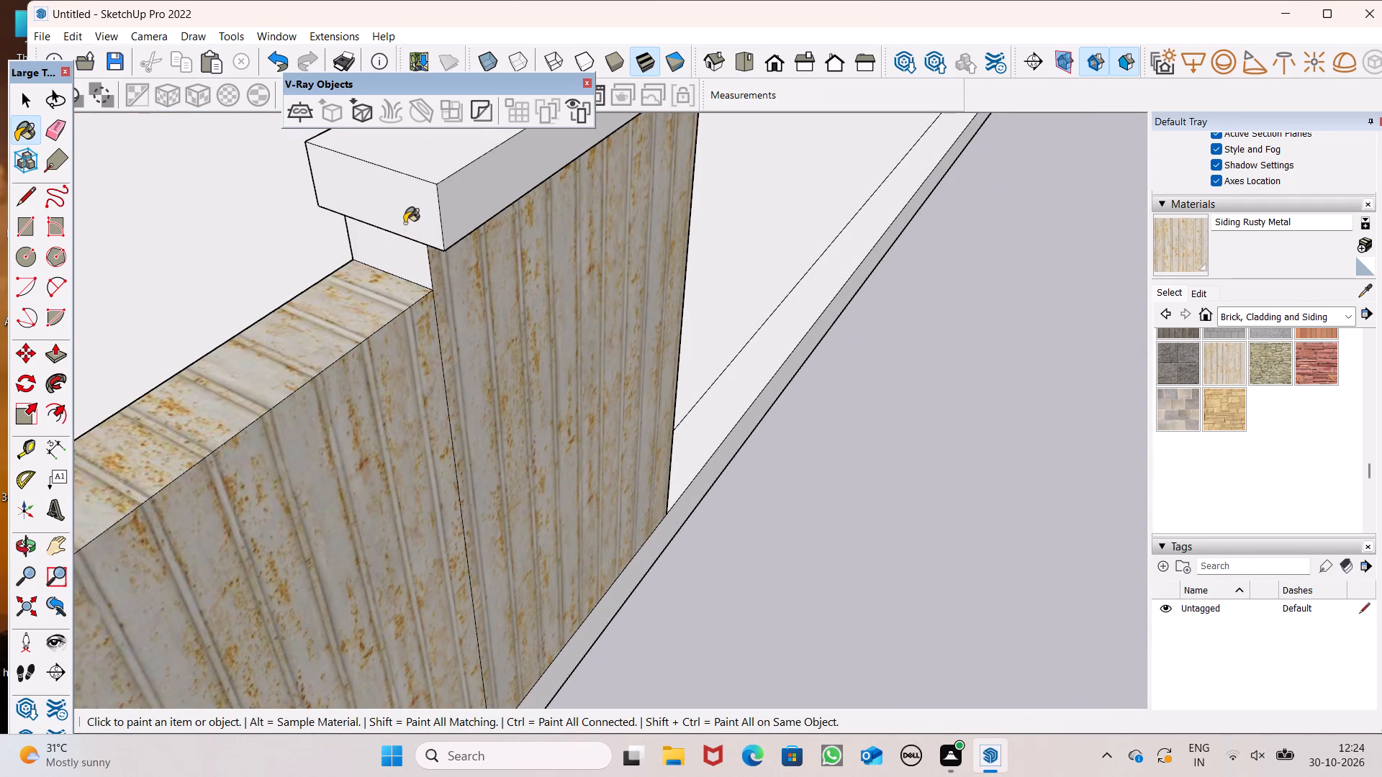
{"action": "left_click", "coordinate": [409, 208]}
{"action": "left_click", "coordinate": [438, 158]}
{"action": "left_click", "coordinate": [466, 181]}
Paint the gate-facing sides of the door-side pillar and its cap with Siding Rusty Metal.
{"action": "scroll", "coordinate": [471, 236], "scroll_direction": "down", "scroll_amount": 2}
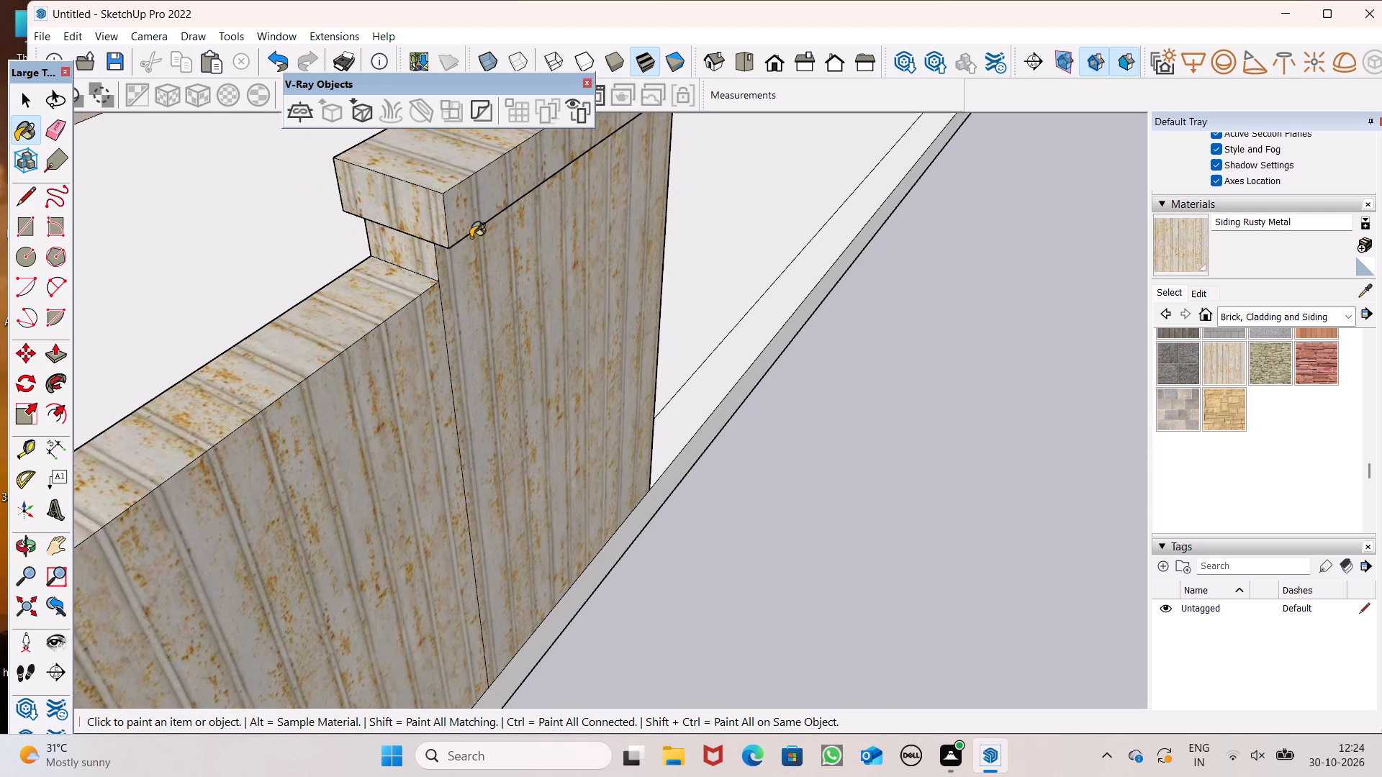
{"action": "scroll", "coordinate": [471, 237], "scroll_direction": "down", "scroll_amount": 5}
{"action": "middle_click_drag", "start_coordinate": [496, 263], "coordinate": [0, 347]}
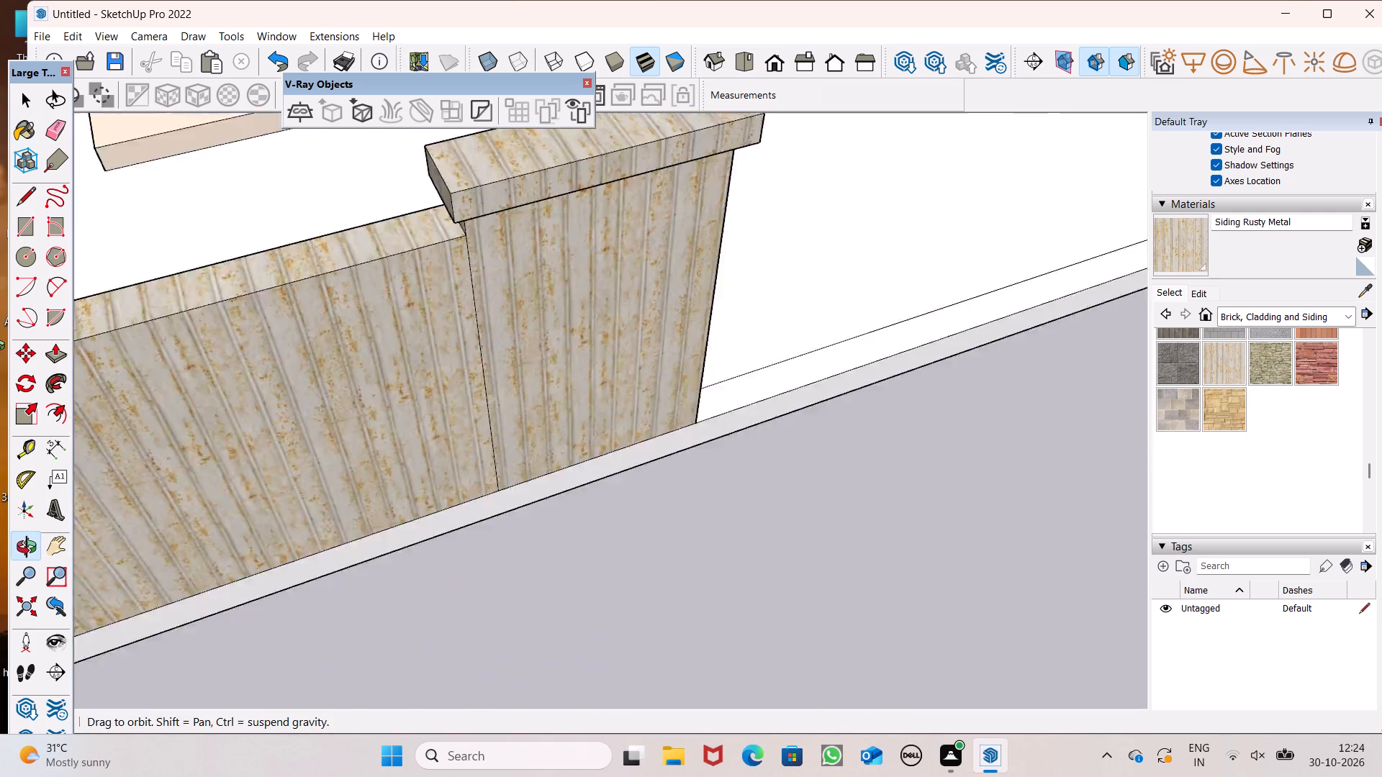
{"action": "middle_click_drag", "start_coordinate": [0, 347], "coordinate": [0, 336]}
{"action": "scroll", "coordinate": [731, 278], "scroll_direction": "down", "scroll_amount": 5}
{"action": "middle_click_drag", "start_coordinate": [523, 241], "coordinate": [89, 88]}
{"action": "scroll", "coordinate": [130, 153], "scroll_direction": "up", "scroll_amount": 1}
{"action": "scroll", "coordinate": [673, 322], "scroll_direction": "up", "scroll_amount": 1}
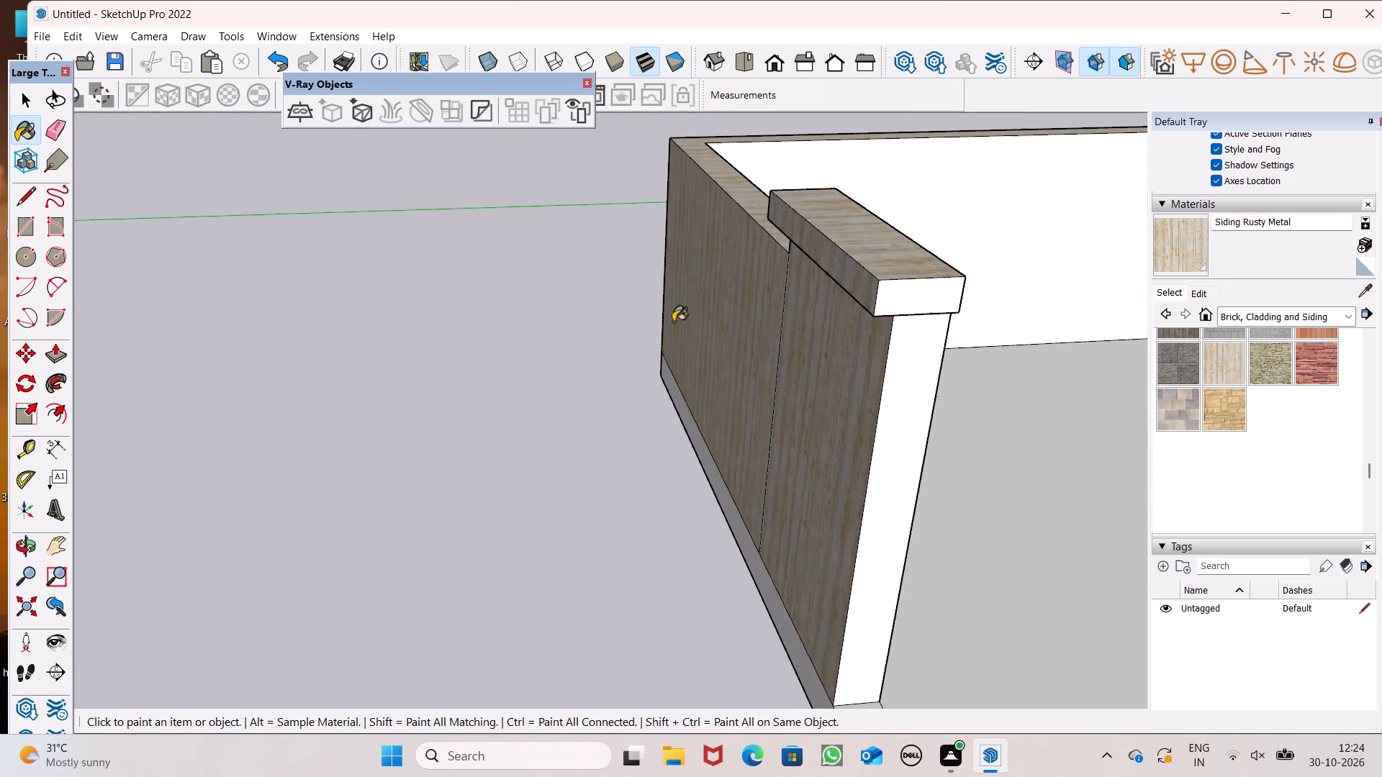
{"action": "middle_click_drag", "start_coordinate": [670, 322], "coordinate": [579, 242]}
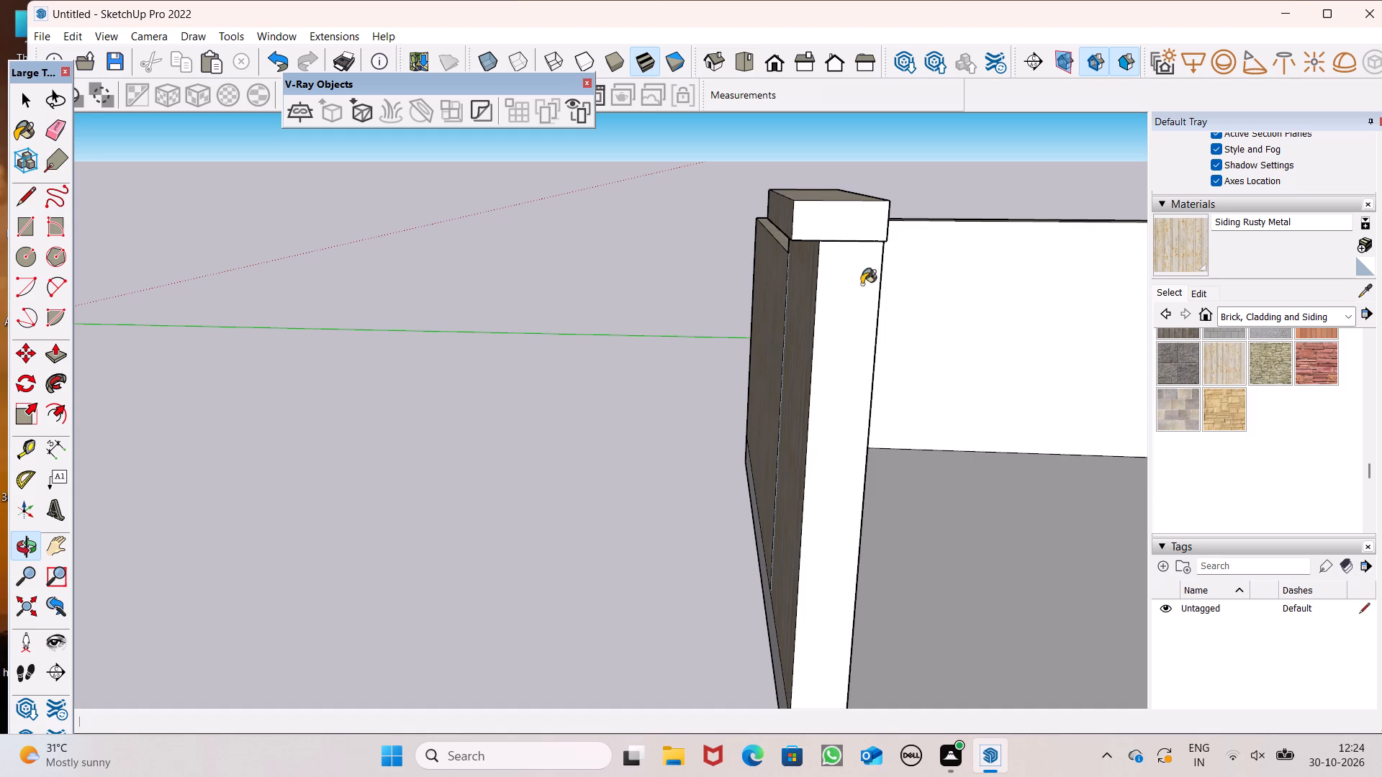
{"action": "left_click", "coordinate": [841, 222]}
{"action": "left_click", "coordinate": [860, 303]}
{"action": "middle_click_drag", "start_coordinate": [872, 315], "coordinate": [615, 325]}
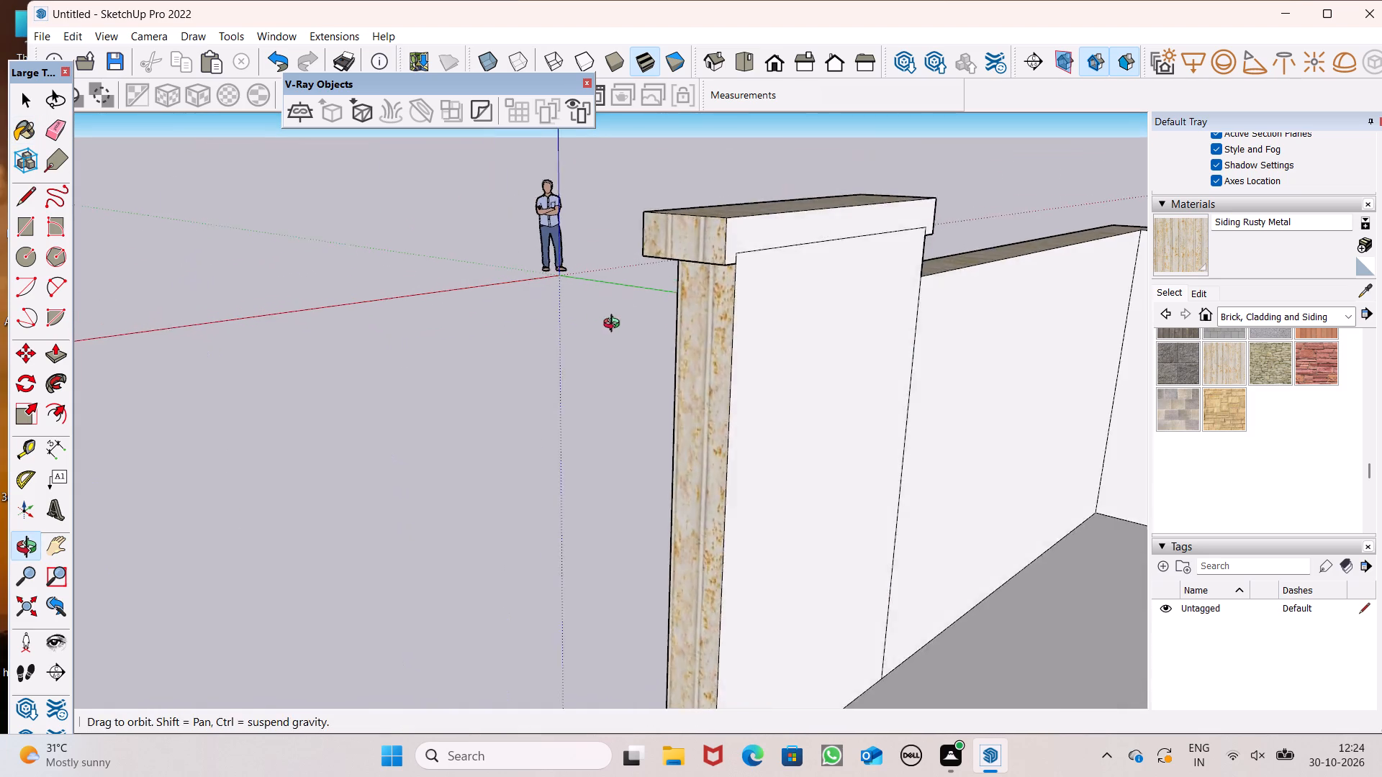
{"action": "middle_click_drag", "start_coordinate": [615, 325], "coordinate": [613, 325]}
{"action": "scroll", "coordinate": [615, 325], "scroll_direction": "up", "scroll_amount": 1}
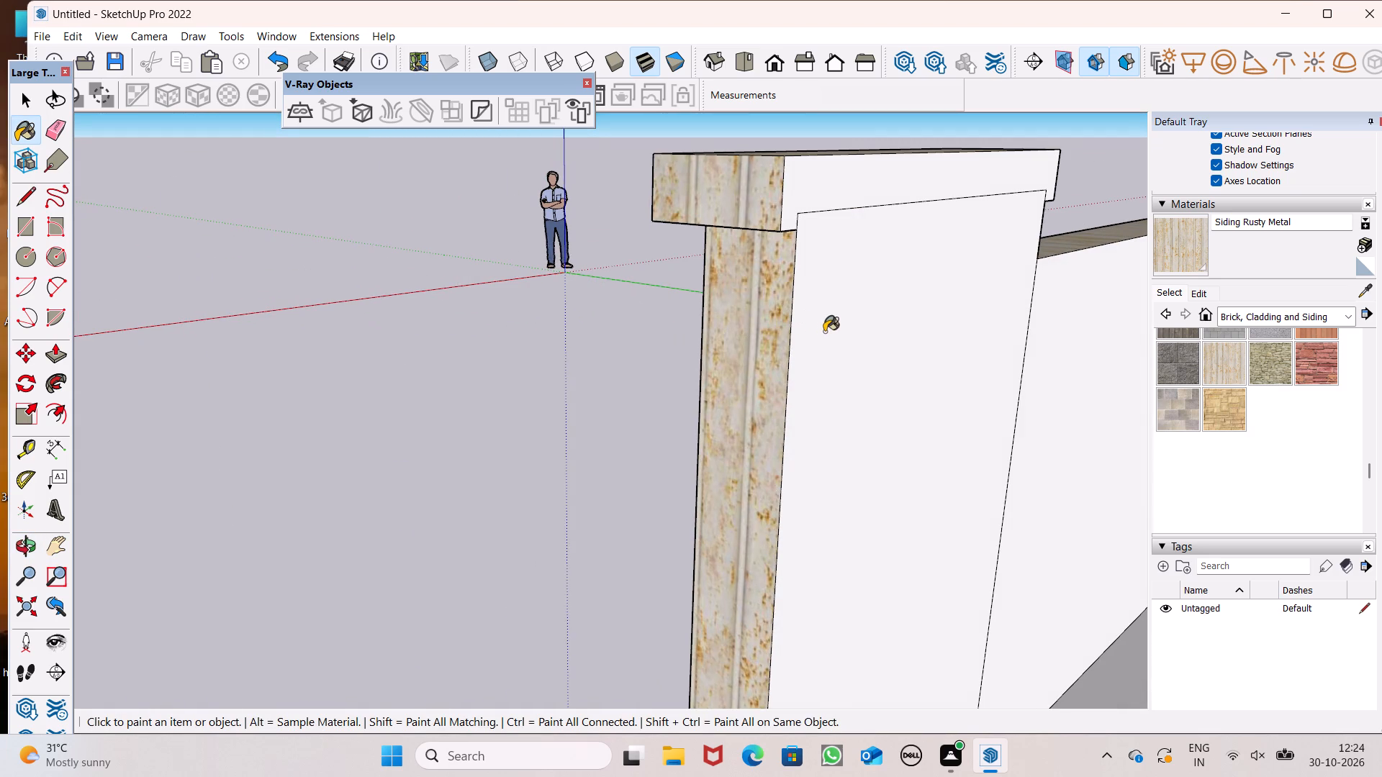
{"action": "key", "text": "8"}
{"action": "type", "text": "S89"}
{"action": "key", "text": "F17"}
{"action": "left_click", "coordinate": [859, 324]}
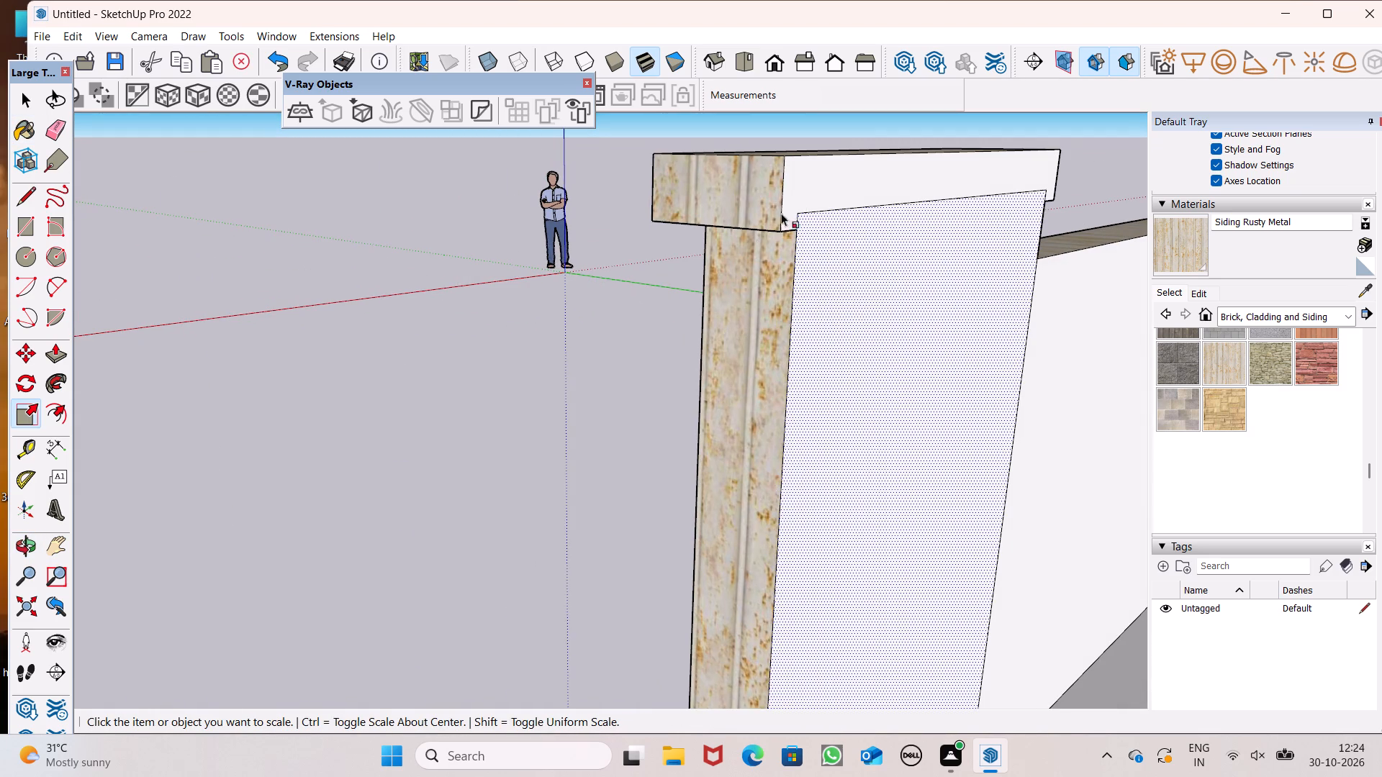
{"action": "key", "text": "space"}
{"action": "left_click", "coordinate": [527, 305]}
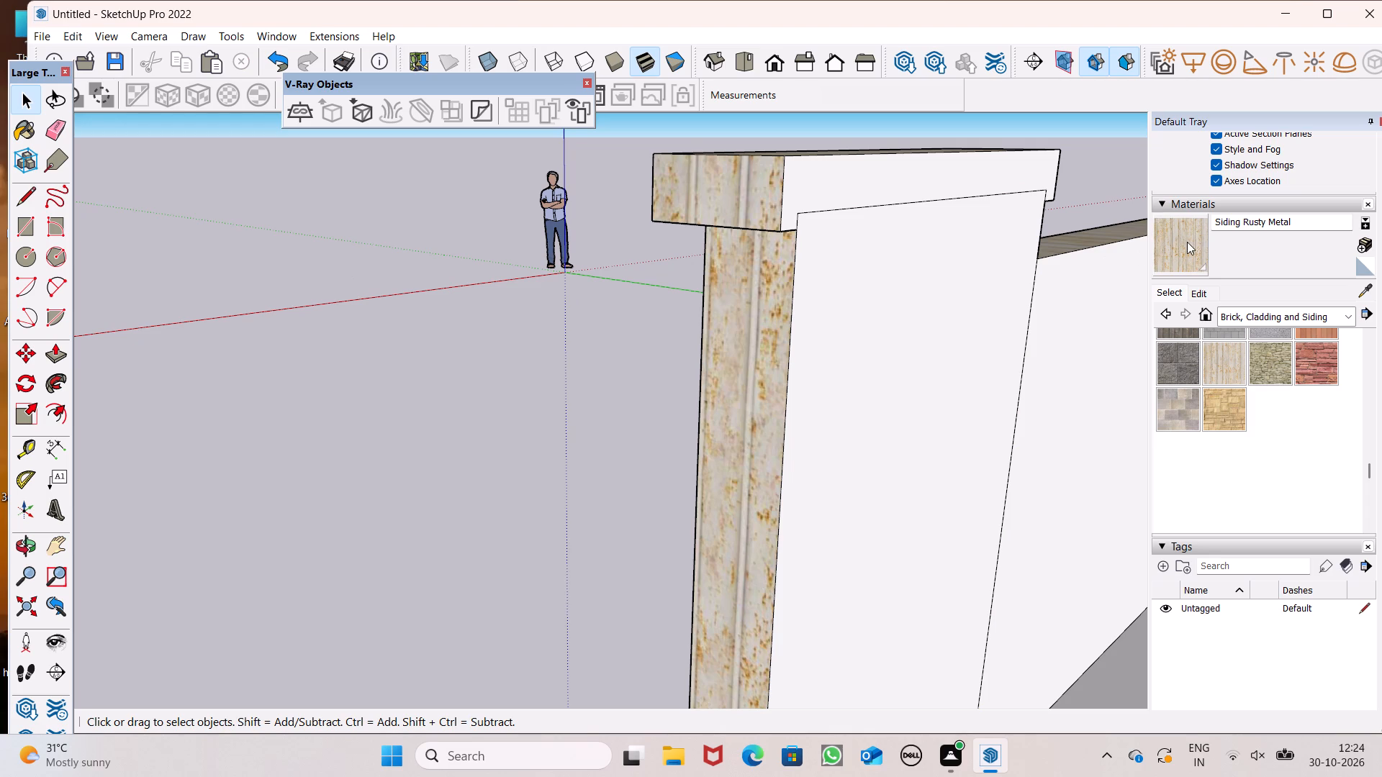
Paint the house-facing sides of the door-side pillar and its cap with Siding Rusty Metal.
{"action": "left_click", "coordinate": [1187, 242]}
{"action": "left_click", "coordinate": [887, 196]}
{"action": "left_click", "coordinate": [878, 245]}
Paint the inner faces of the stair-side boundary wall, its front section and the stair-side pillar with Siding Rusty Metal.
{"action": "middle_click_drag", "start_coordinate": [787, 253], "coordinate": [632, 287]}
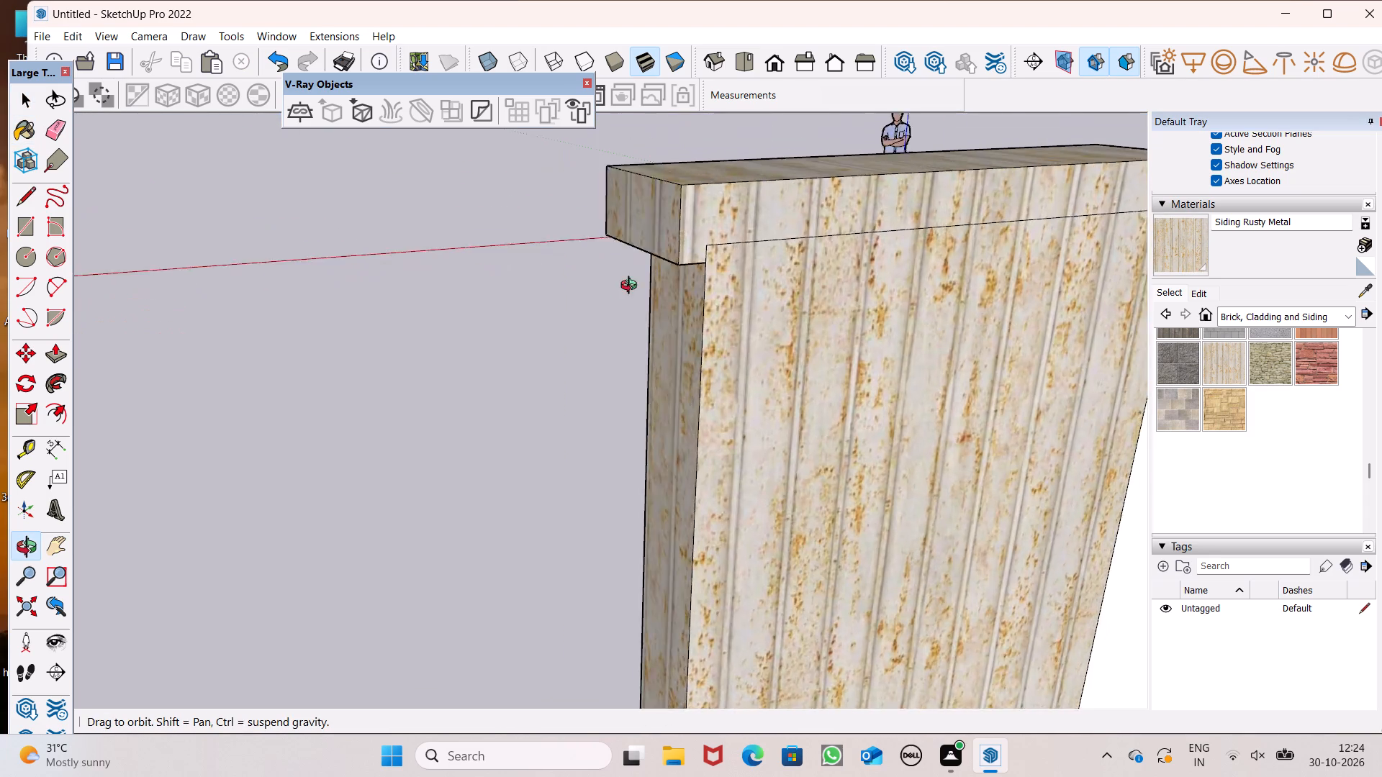
{"action": "middle_click_drag", "start_coordinate": [632, 287], "coordinate": [603, 300]}
{"action": "scroll", "coordinate": [555, 278], "scroll_direction": "up", "scroll_amount": 1}
{"action": "scroll", "coordinate": [448, 245], "scroll_direction": "down", "scroll_amount": 8}
{"action": "scroll", "coordinate": [782, 284], "scroll_direction": "down", "scroll_amount": 5}
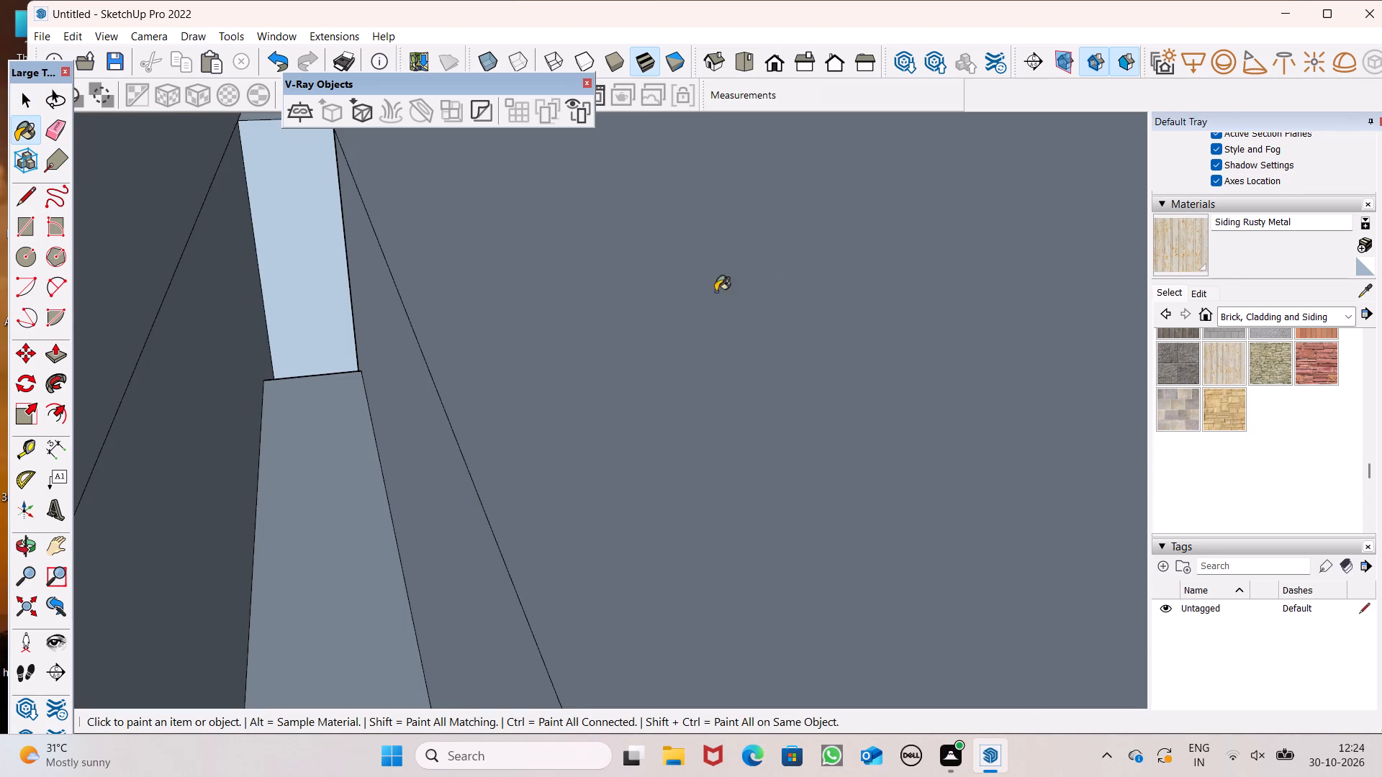
{"action": "left_click", "coordinate": [767, 73]}
{"action": "scroll", "coordinate": [739, 271], "scroll_direction": "down", "scroll_amount": 4}
{"action": "middle_click_drag", "start_coordinate": [711, 340], "coordinate": [1180, 571]}
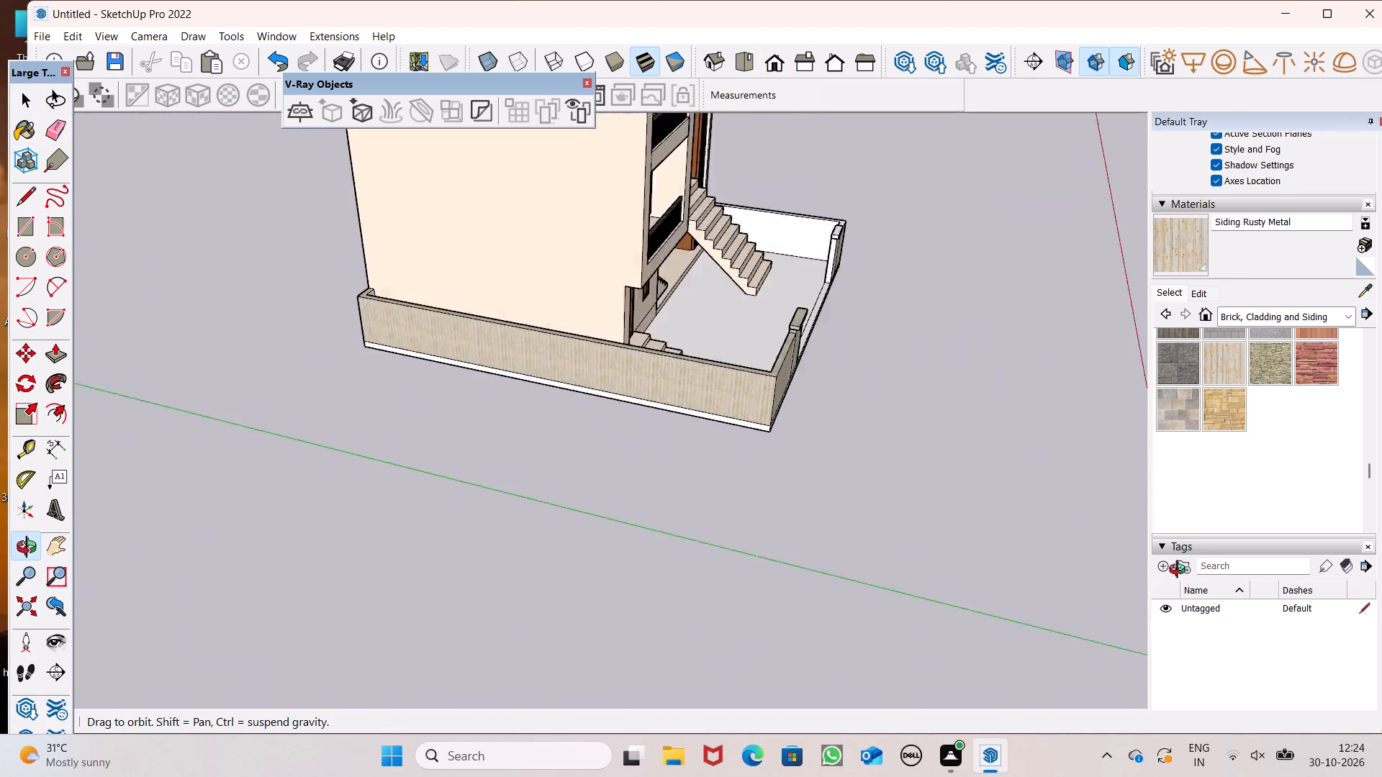
{"action": "middle_click_drag", "start_coordinate": [1180, 571], "coordinate": [1292, 464]}
{"action": "scroll", "coordinate": [807, 278], "scroll_direction": "up", "scroll_amount": 7}
{"action": "left_click", "coordinate": [612, 303]}
{"action": "scroll", "coordinate": [648, 301], "scroll_direction": "up", "scroll_amount": 1}
{"action": "middle_click_drag", "start_coordinate": [649, 301], "coordinate": [835, 255]}
{"action": "scroll", "coordinate": [667, 300], "scroll_direction": "up", "scroll_amount": 3}
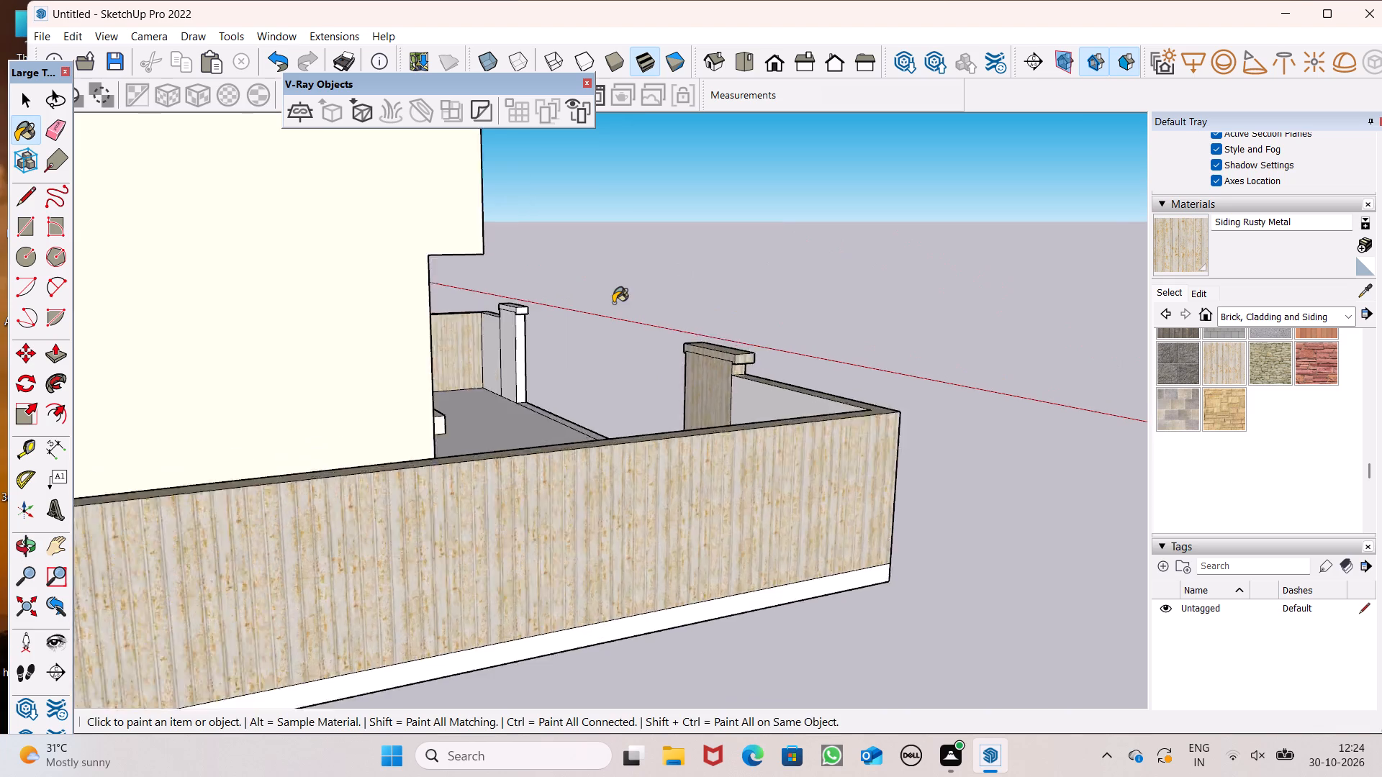
{"action": "scroll", "coordinate": [613, 303], "scroll_direction": "up", "scroll_amount": 5}
{"action": "scroll", "coordinate": [396, 383], "scroll_direction": "up", "scroll_amount": 6}
{"action": "scroll", "coordinate": [394, 380], "scroll_direction": "down", "scroll_amount": 1}
{"action": "left_click_drag", "start_coordinate": [395, 380], "coordinate": [404, 371]}
{"action": "left_click", "coordinate": [443, 353]}
Paint the stair-side cap's house-facing, gate-side and front faces and the pillar's gate-side face with Siding Rusty Metal.
{"action": "scroll", "coordinate": [448, 267], "scroll_direction": "up", "scroll_amount": 6}
{"action": "left_click", "coordinate": [448, 267]}
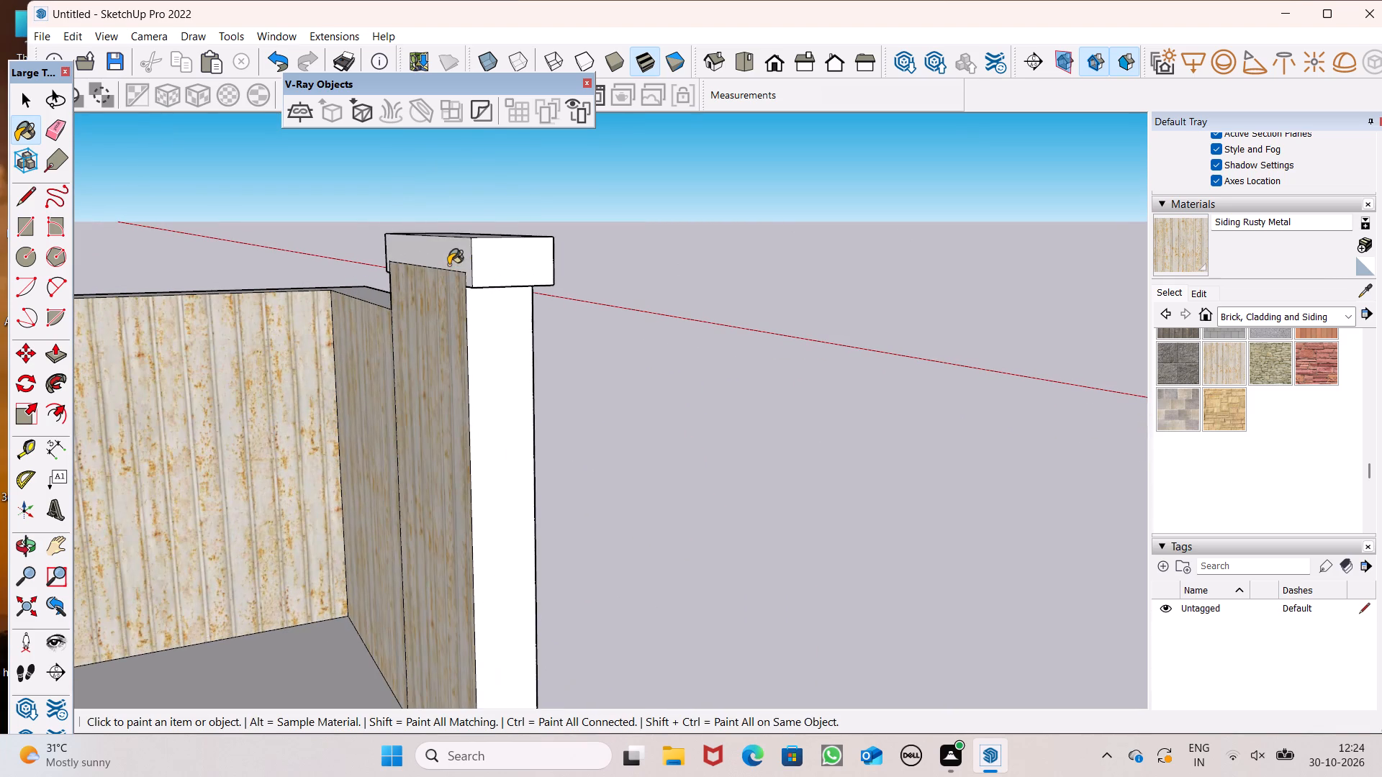
{"action": "left_click", "coordinate": [487, 253]}
{"action": "left_click", "coordinate": [494, 317]}
{"action": "scroll", "coordinate": [474, 279], "scroll_direction": "down", "scroll_amount": 3}
{"action": "middle_click_drag", "start_coordinate": [492, 291], "coordinate": [358, 185]}
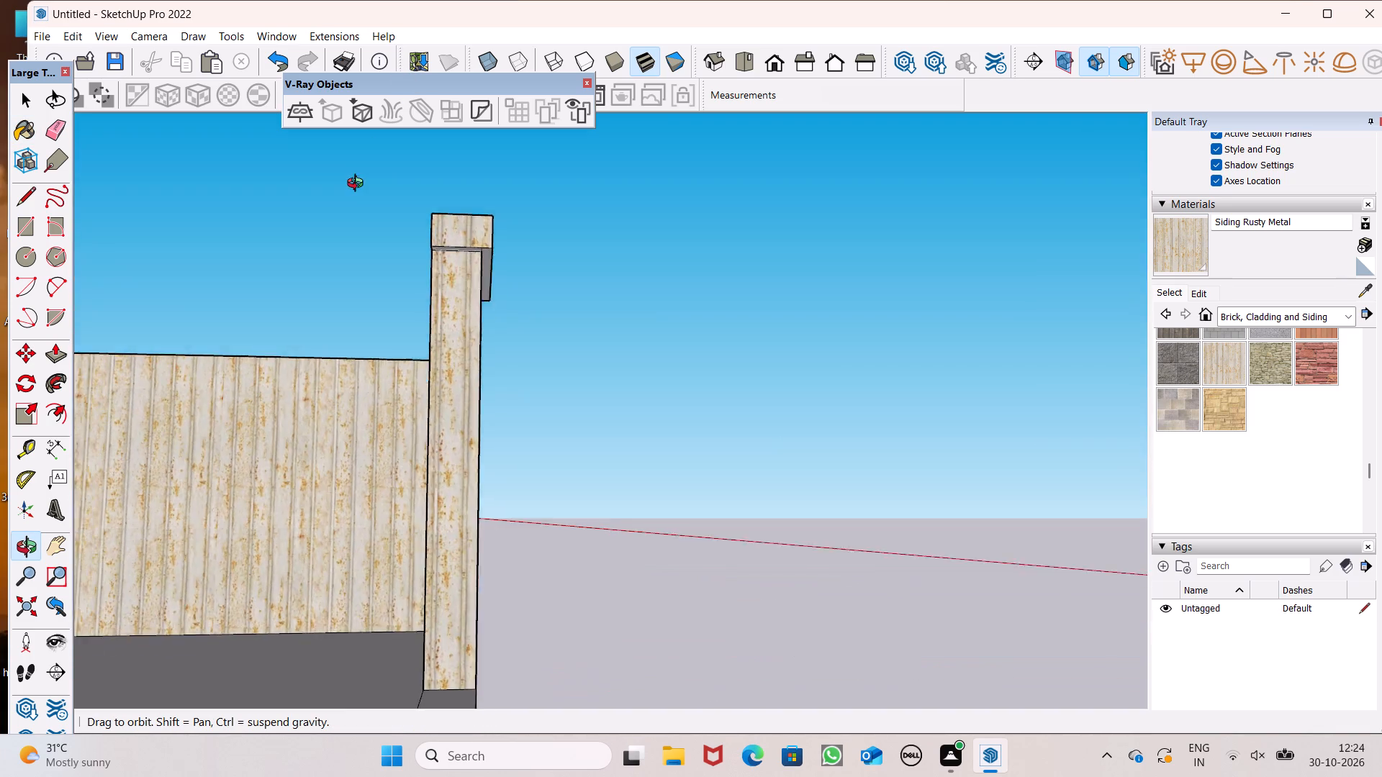
{"action": "middle_click_drag", "start_coordinate": [358, 185], "coordinate": [222, 196]}
{"action": "scroll", "coordinate": [388, 271], "scroll_direction": "up", "scroll_amount": 6}
{"action": "left_click", "coordinate": [533, 249]}
Paint the undersides of the stair-side cap's gate-side and front overhangs with Siding Rusty Metal.
{"action": "middle_click_drag", "start_coordinate": [533, 252], "coordinate": [465, 145]}
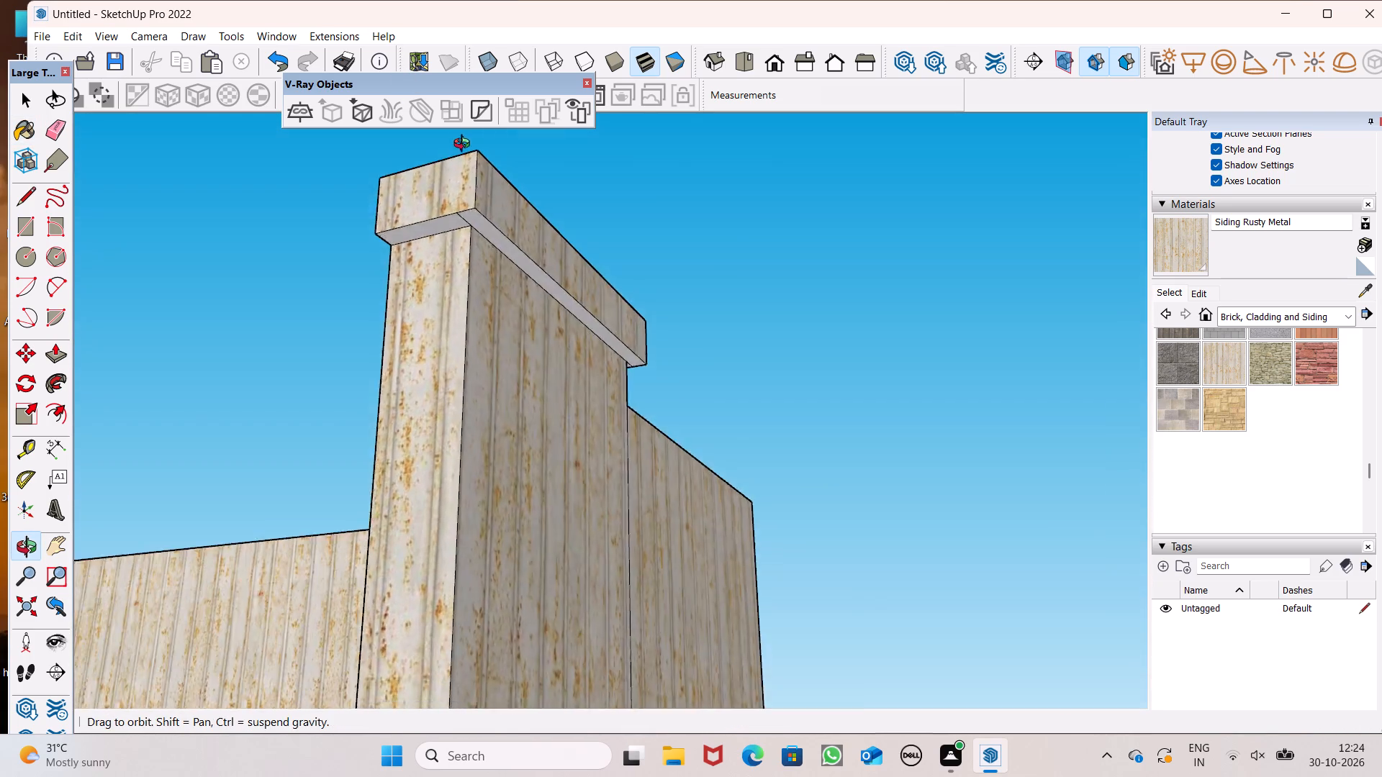
{"action": "middle_click_drag", "start_coordinate": [465, 145], "coordinate": [448, 140]}
{"action": "scroll", "coordinate": [456, 142], "scroll_direction": "up", "scroll_amount": 6}
{"action": "left_click_drag", "start_coordinate": [441, 336], "coordinate": [448, 334]}
{"action": "left_click", "coordinate": [512, 327]}
Paint the wall-side faces of the stair-side pillar and its cap with Siding Rusty Metal.
{"action": "middle_click_drag", "start_coordinate": [647, 313], "coordinate": [377, 313]}
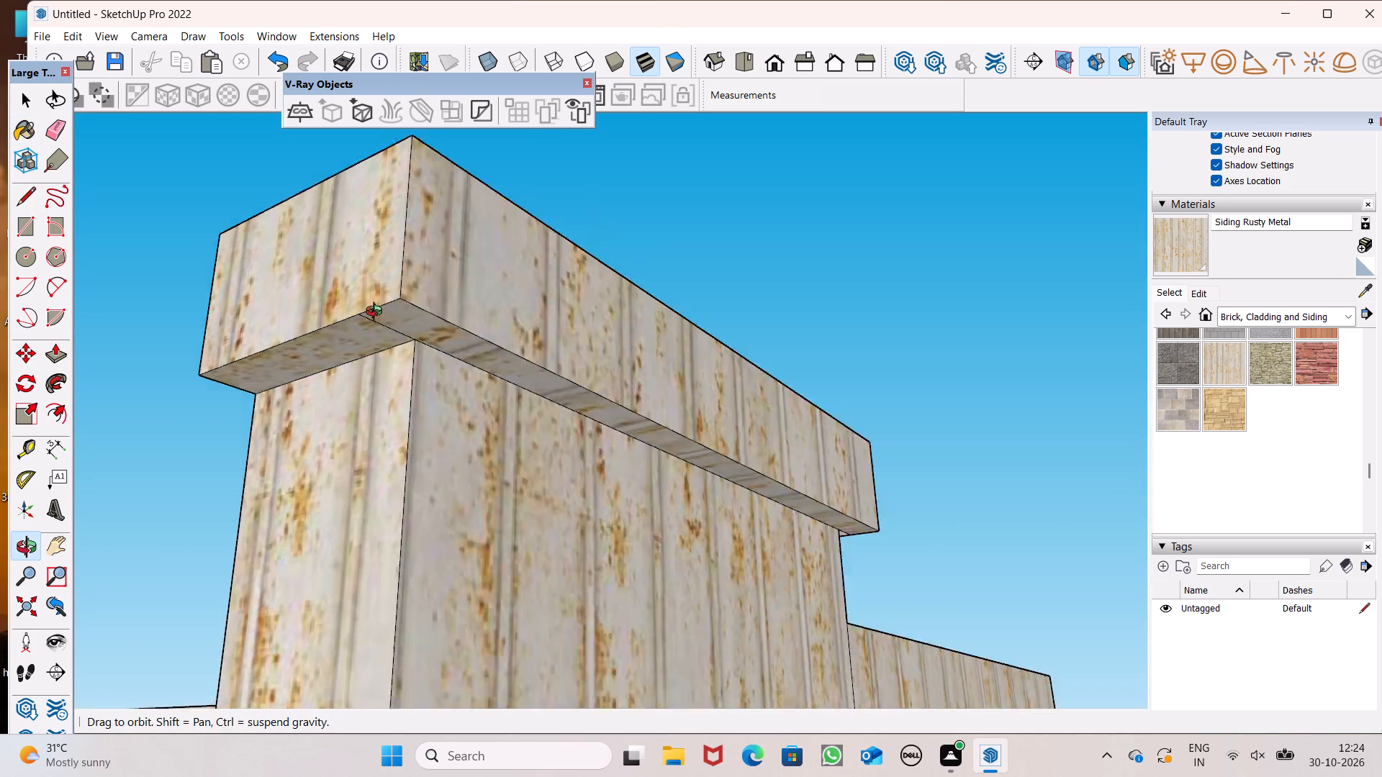
{"action": "middle_click_drag", "start_coordinate": [377, 313], "coordinate": [8, 430]}
{"action": "middle_click_drag", "start_coordinate": [1024, 440], "coordinate": [842, 431]}
{"action": "scroll", "coordinate": [842, 431], "scroll_direction": "up", "scroll_amount": 1}
{"action": "left_click", "coordinate": [888, 447]}
{"action": "left_click", "coordinate": [898, 559]}
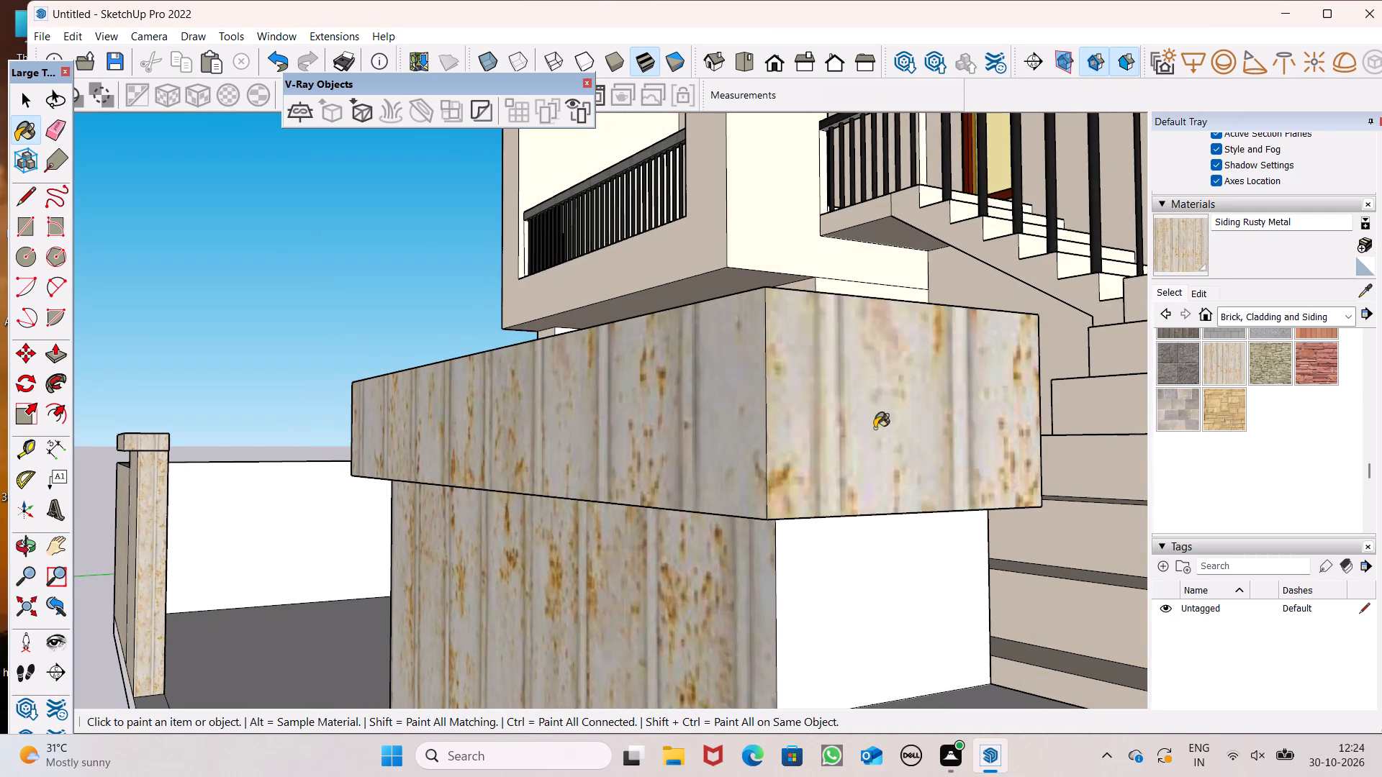
{"action": "scroll", "coordinate": [875, 428], "scroll_direction": "down", "scroll_amount": 4}
{"action": "middle_click_drag", "start_coordinate": [922, 467], "coordinate": [787, 467]}
{"action": "scroll", "coordinate": [717, 298], "scroll_direction": "down", "scroll_amount": 6}
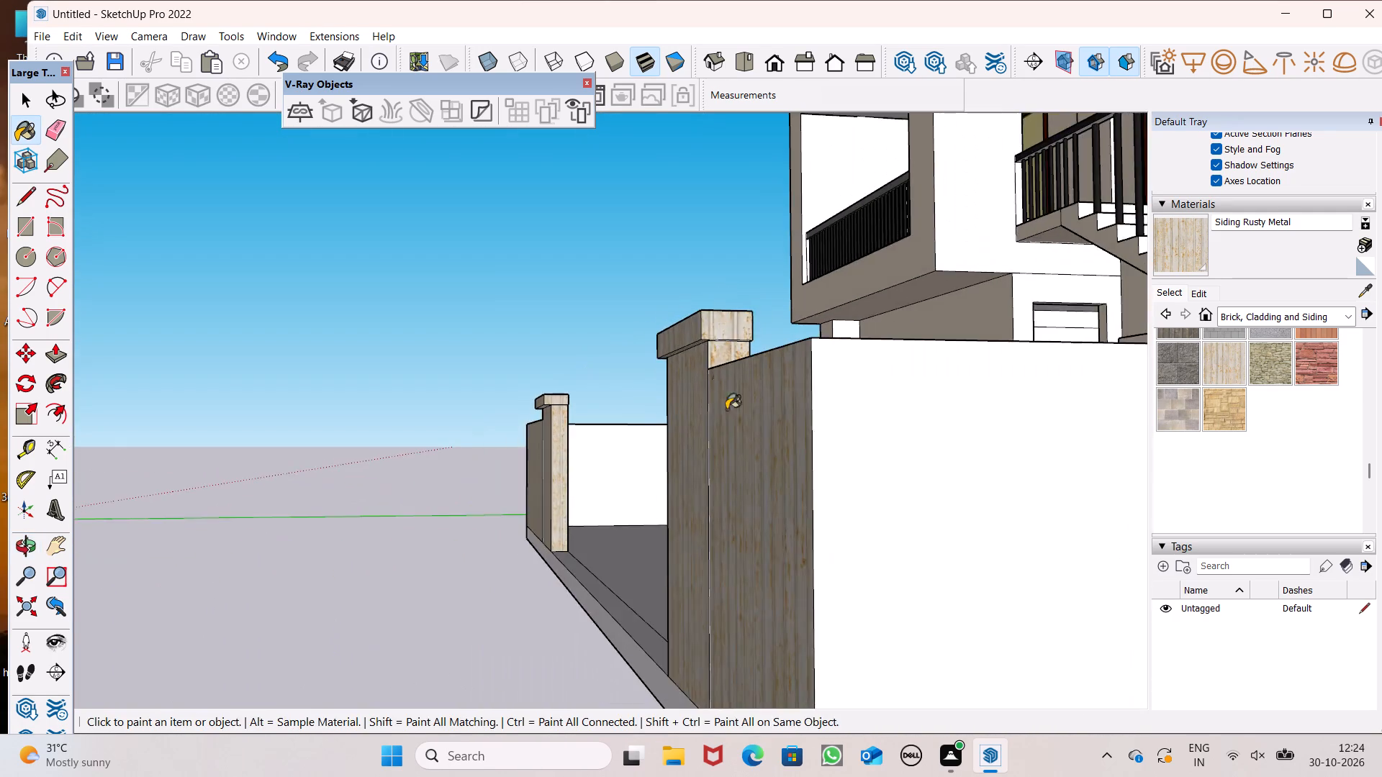
Paint the top of the stair-side boundary wall, its pillar cap's top and the wall's long outer face with Siding Rusty Metal.
{"action": "middle_click_drag", "start_coordinate": [753, 453], "coordinate": [1052, 702]}
{"action": "scroll", "coordinate": [1045, 529], "scroll_direction": "up", "scroll_amount": 5}
{"action": "left_click", "coordinate": [957, 442]}
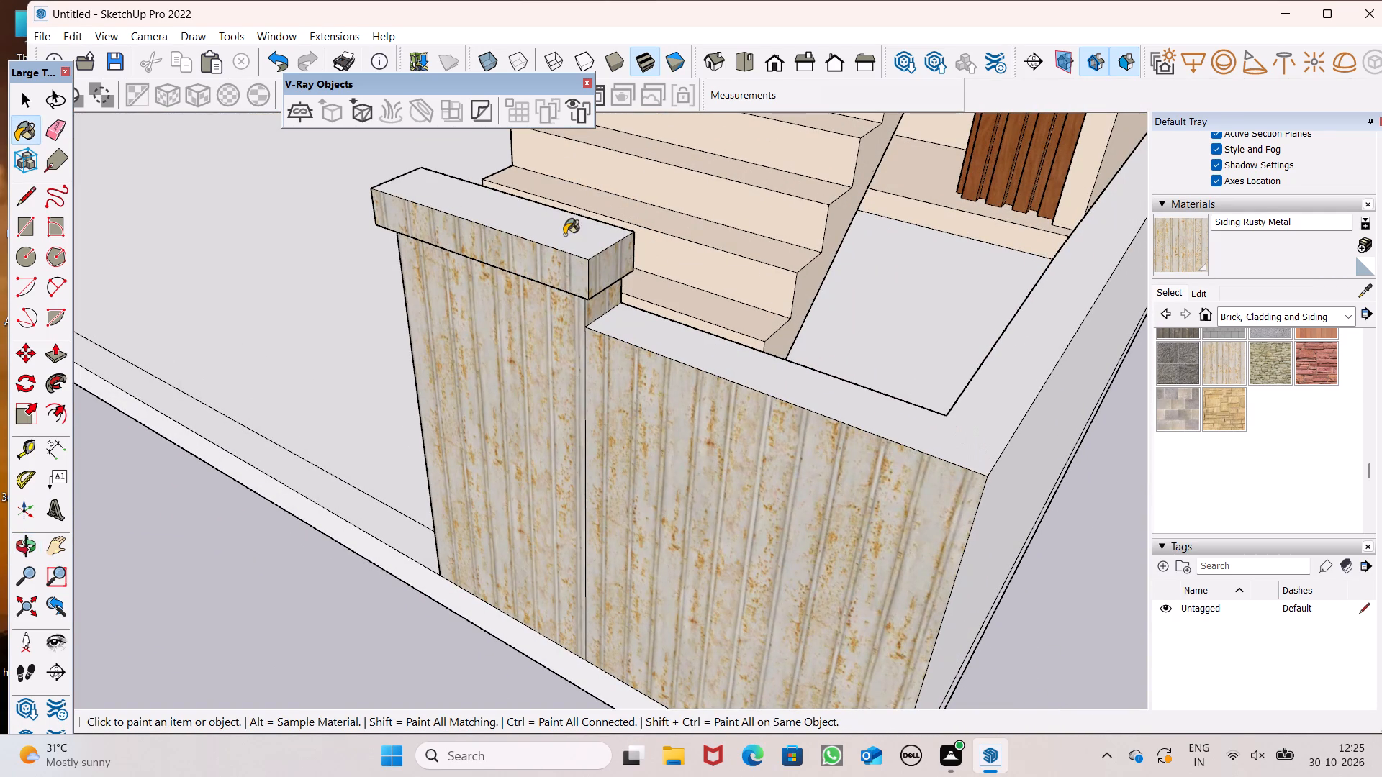
{"action": "left_click", "coordinate": [564, 235]}
{"action": "left_click", "coordinate": [1013, 511]}
Paint the inner faces of the door-side boundary wall's front section and long side section with Siding Rusty Metal.
{"action": "scroll", "coordinate": [757, 396], "scroll_direction": "down", "scroll_amount": 5}
{"action": "middle_click_drag", "start_coordinate": [541, 381], "coordinate": [1375, 499]}
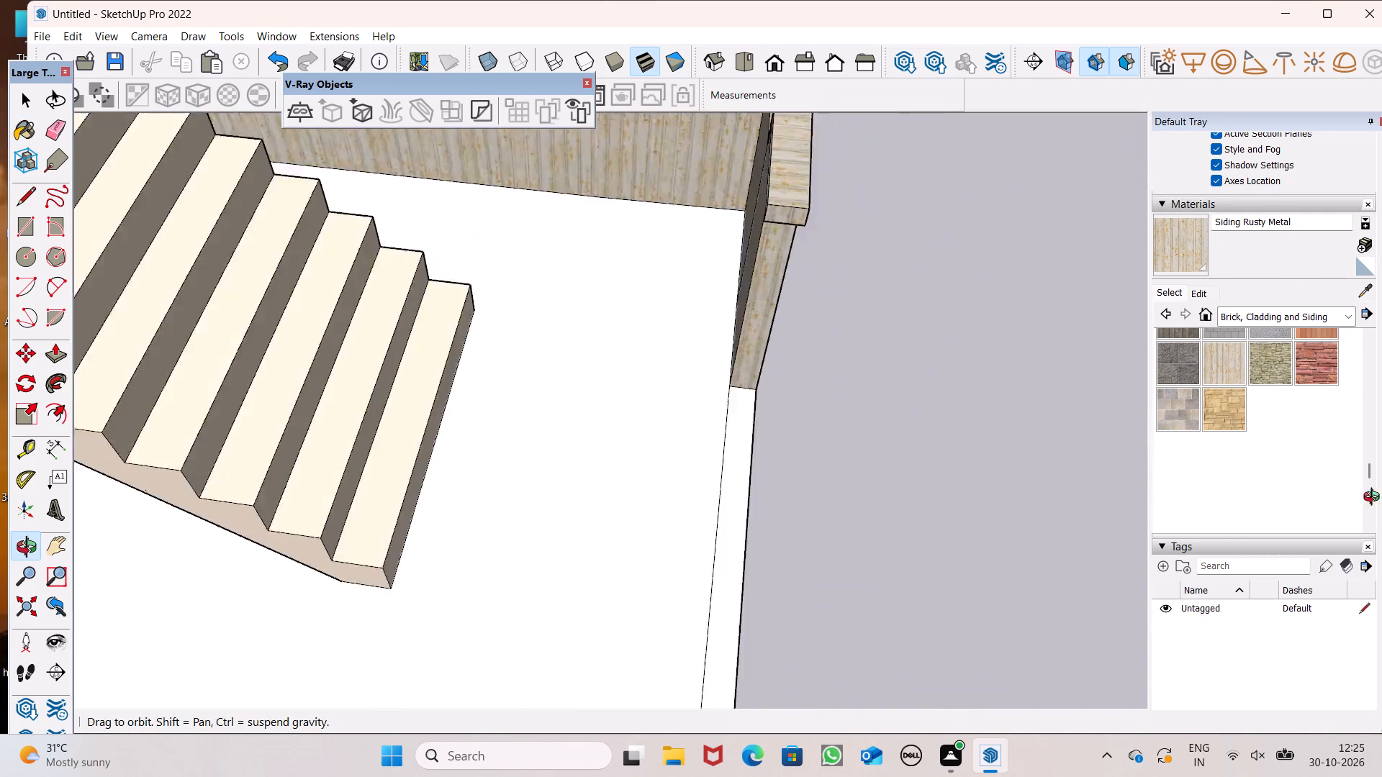
{"action": "middle_click_drag", "start_coordinate": [1375, 499], "coordinate": [1381, 416]}
{"action": "scroll", "coordinate": [887, 404], "scroll_direction": "down", "scroll_amount": 4}
{"action": "scroll", "coordinate": [739, 374], "scroll_direction": "down", "scroll_amount": 13}
{"action": "middle_click_drag", "start_coordinate": [725, 536], "coordinate": [727, 535]}
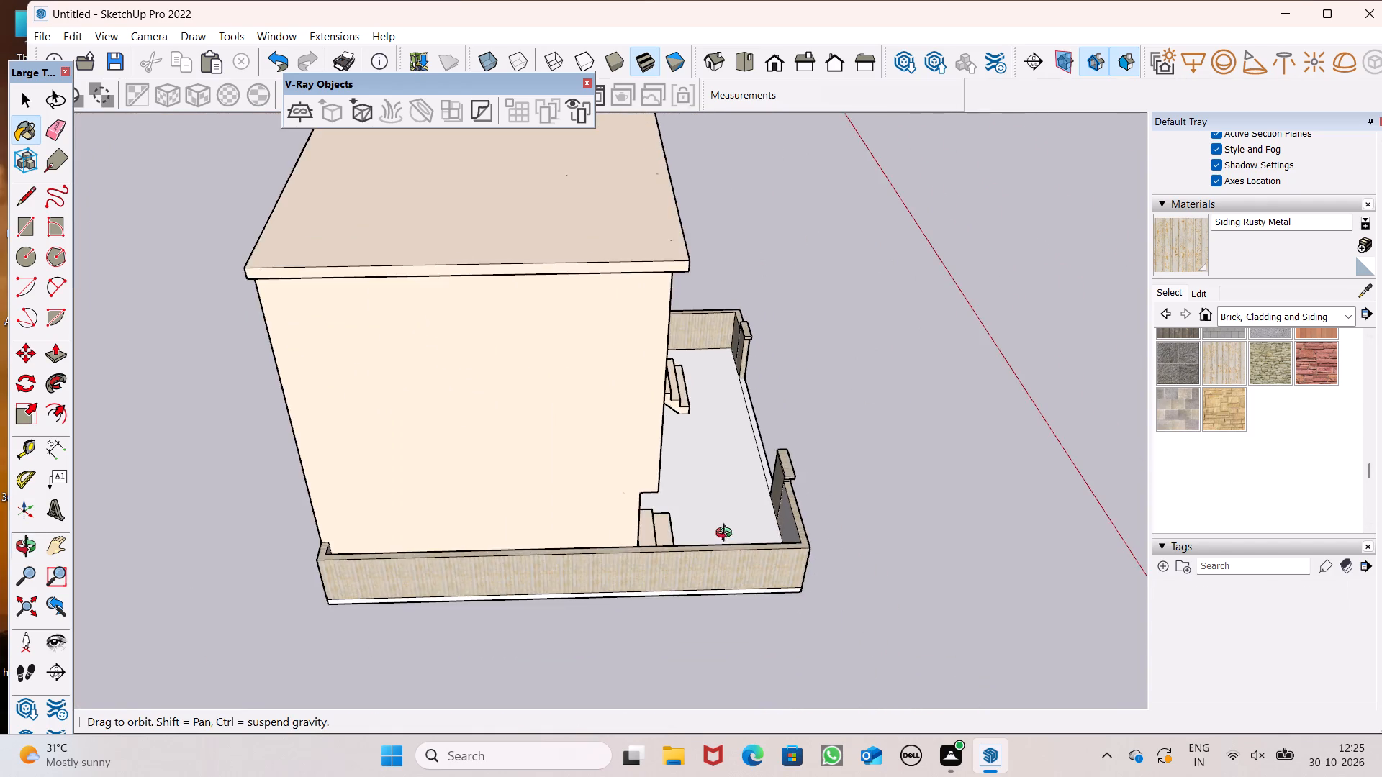
{"action": "middle_click_drag", "start_coordinate": [727, 535], "coordinate": [847, 514]}
{"action": "scroll", "coordinate": [841, 494], "scroll_direction": "up", "scroll_amount": 6}
{"action": "left_click", "coordinate": [750, 483]}
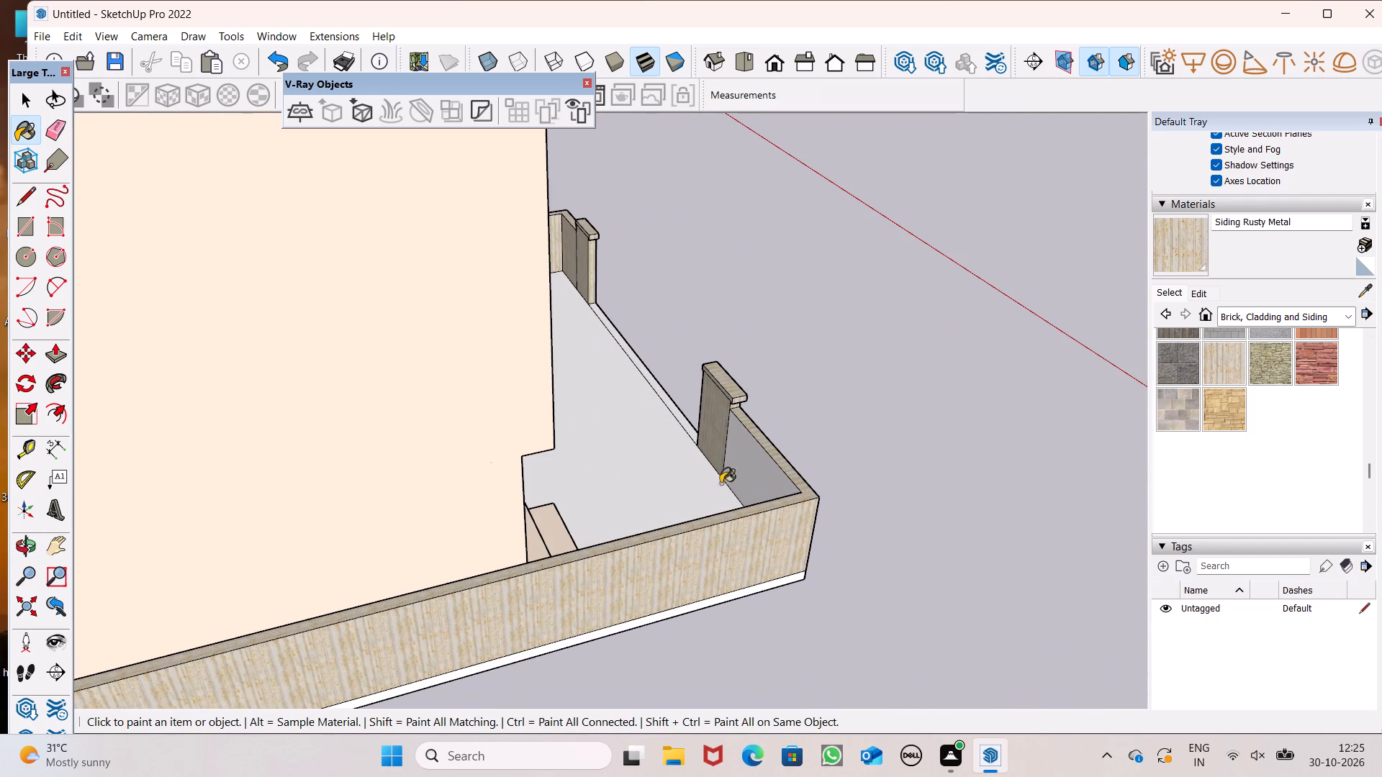
{"action": "middle_click_drag", "start_coordinate": [715, 496], "coordinate": [6, 473]}
{"action": "middle_click_drag", "start_coordinate": [521, 501], "coordinate": [261, 417]}
{"action": "scroll", "coordinate": [429, 477], "scroll_direction": "up", "scroll_amount": 3}
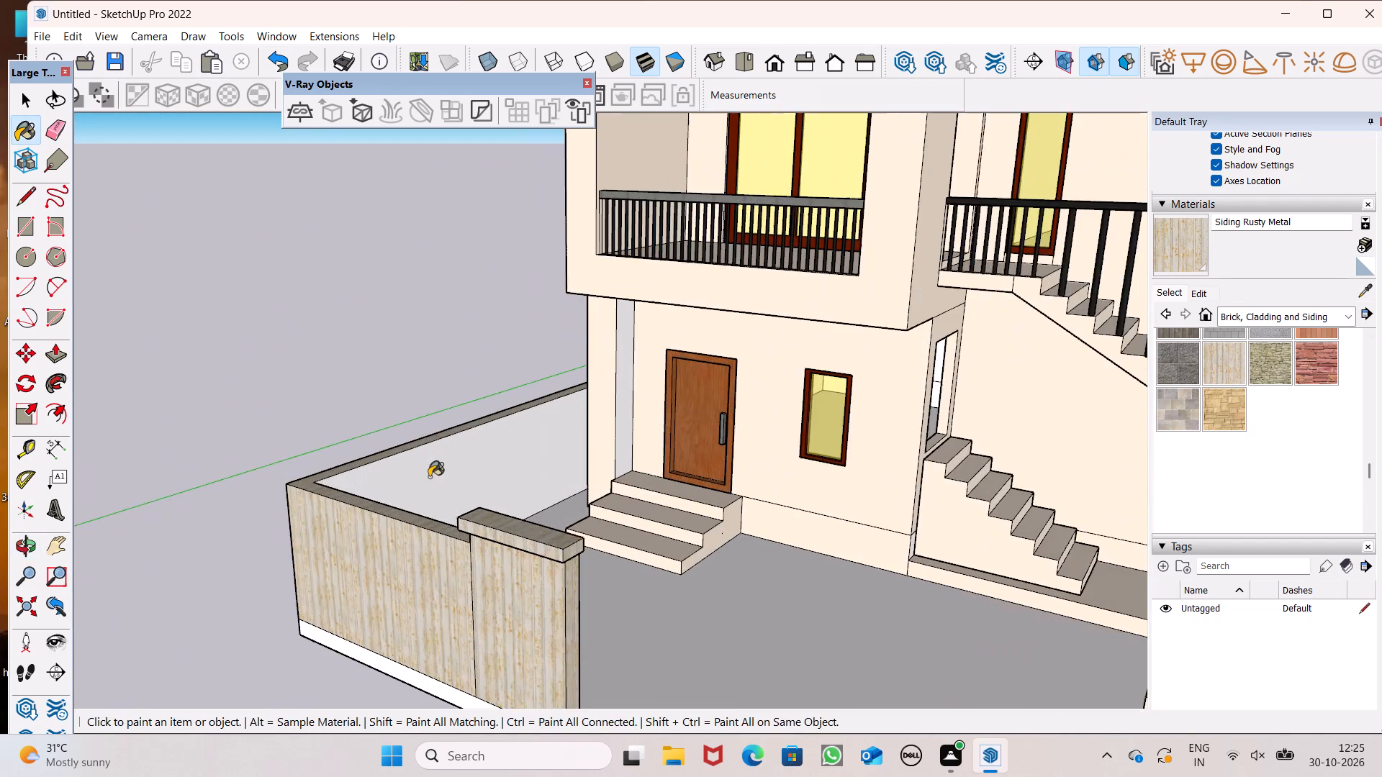
{"action": "scroll", "coordinate": [429, 477], "scroll_direction": "up", "scroll_amount": 1}
{"action": "left_click", "coordinate": [415, 470]}
Paint the rear end face of the door-side boundary wall with Siding Rusty Metal.
{"action": "scroll", "coordinate": [436, 493], "scroll_direction": "up", "scroll_amount": 1}
{"action": "middle_click_drag", "start_coordinate": [509, 521], "coordinate": [1352, 586]}
{"action": "scroll", "coordinate": [865, 365], "scroll_direction": "down", "scroll_amount": 3}
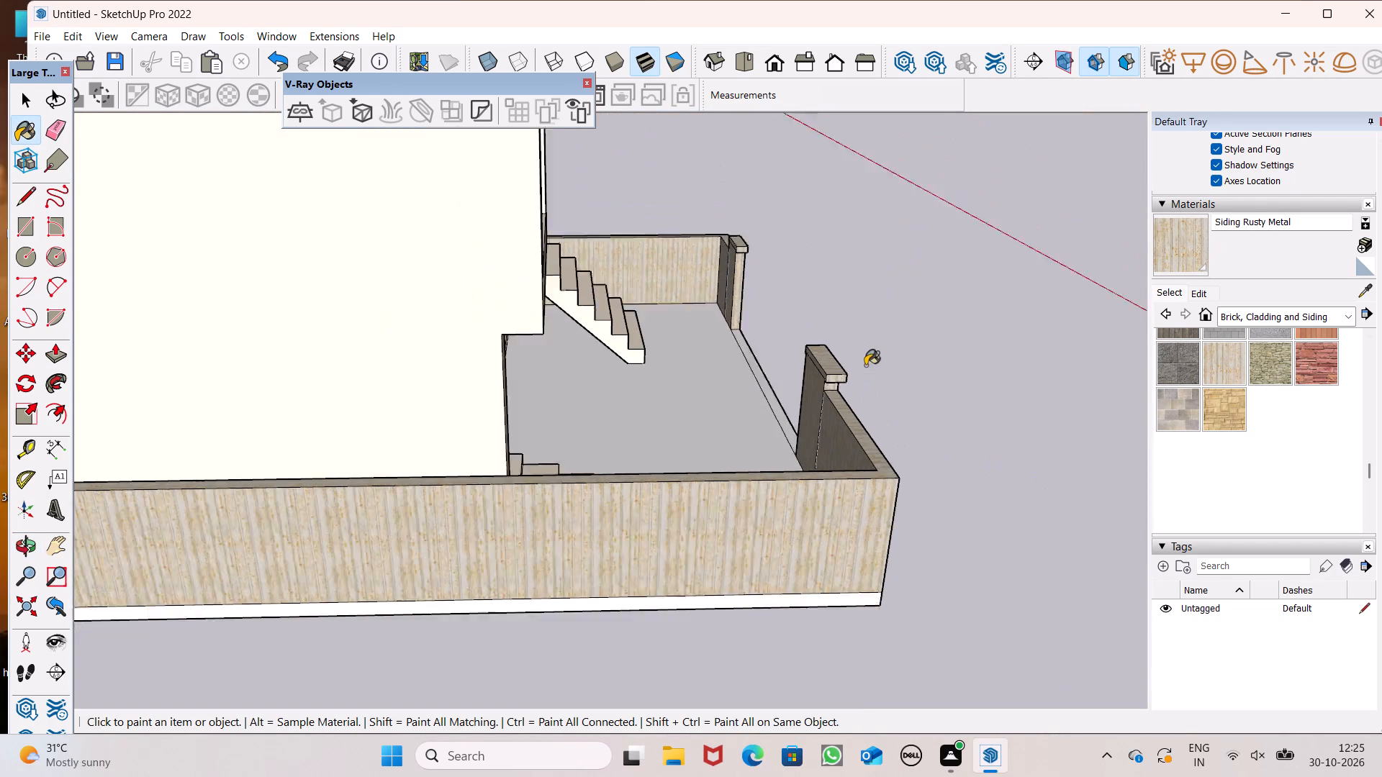
{"action": "scroll", "coordinate": [865, 365], "scroll_direction": "down", "scroll_amount": 2}
{"action": "scroll", "coordinate": [723, 384], "scroll_direction": "down", "scroll_amount": 4}
{"action": "middle_click_drag", "start_coordinate": [629, 466], "coordinate": [1004, 424]}
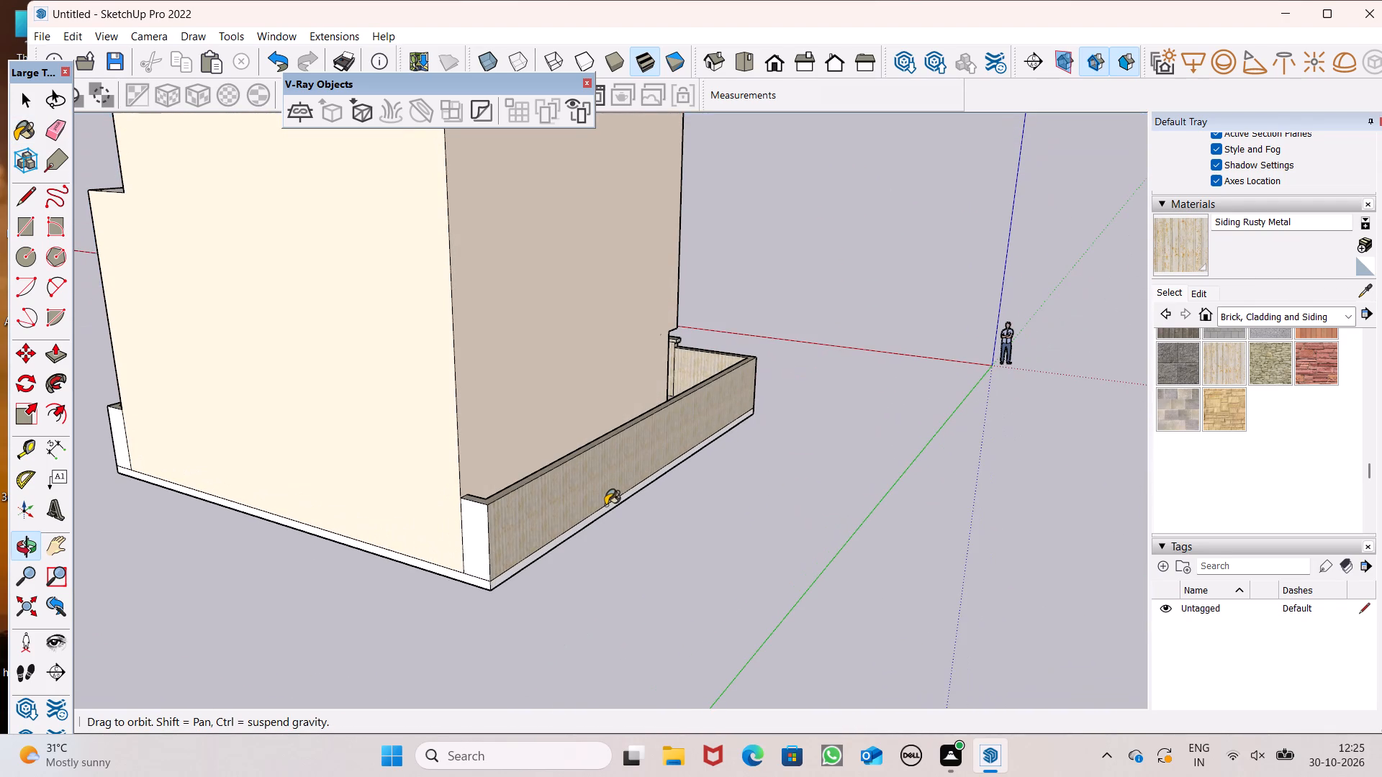
{"action": "scroll", "coordinate": [535, 506], "scroll_direction": "down", "scroll_amount": 3}
{"action": "middle_click_drag", "start_coordinate": [406, 561], "coordinate": [625, 642]}
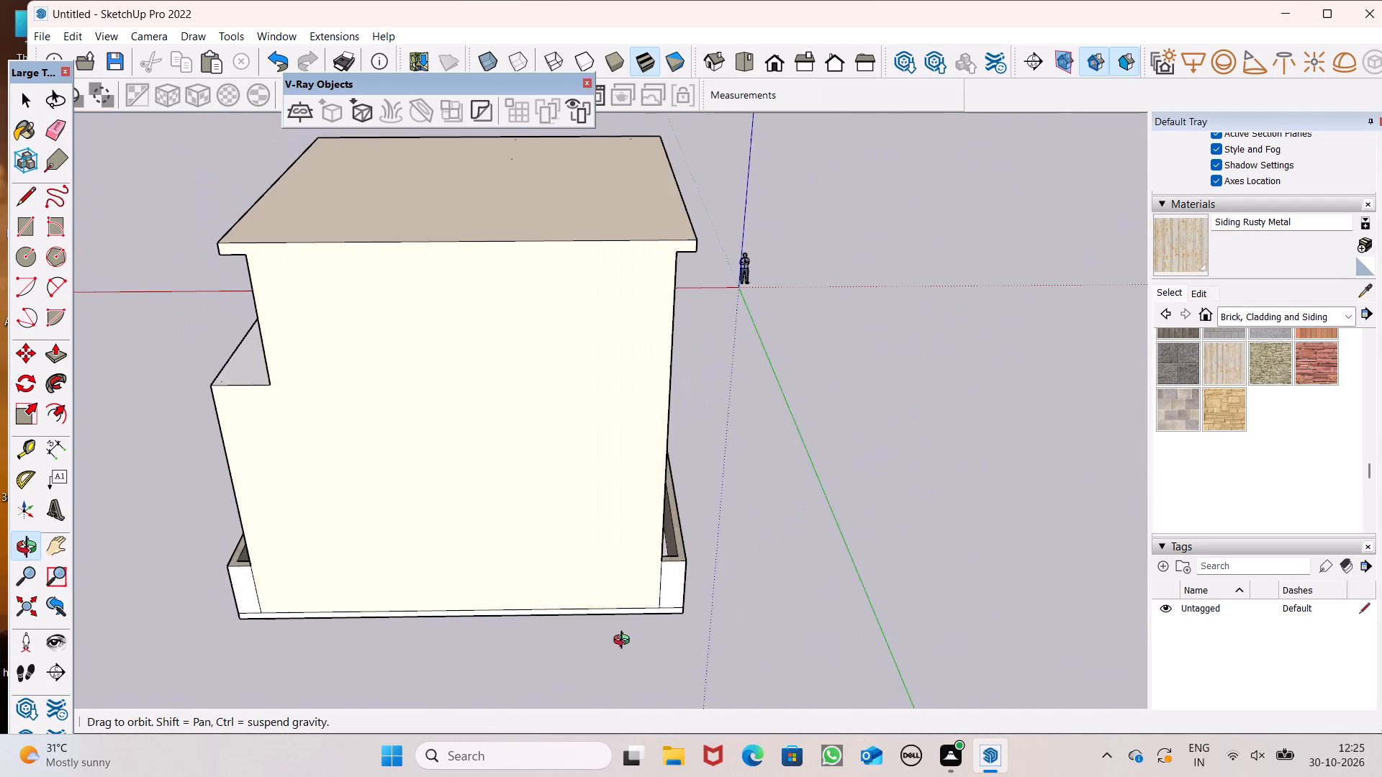
{"action": "middle_click_drag", "start_coordinate": [625, 642], "coordinate": [543, 545]}
{"action": "scroll", "coordinate": [597, 534], "scroll_direction": "up", "scroll_amount": 4}
{"action": "left_click", "coordinate": [605, 531]}
Paint the rear end face of the stair-side boundary wall with Siding Rusty Metal.
{"action": "scroll", "coordinate": [651, 498], "scroll_direction": "down", "scroll_amount": 2}
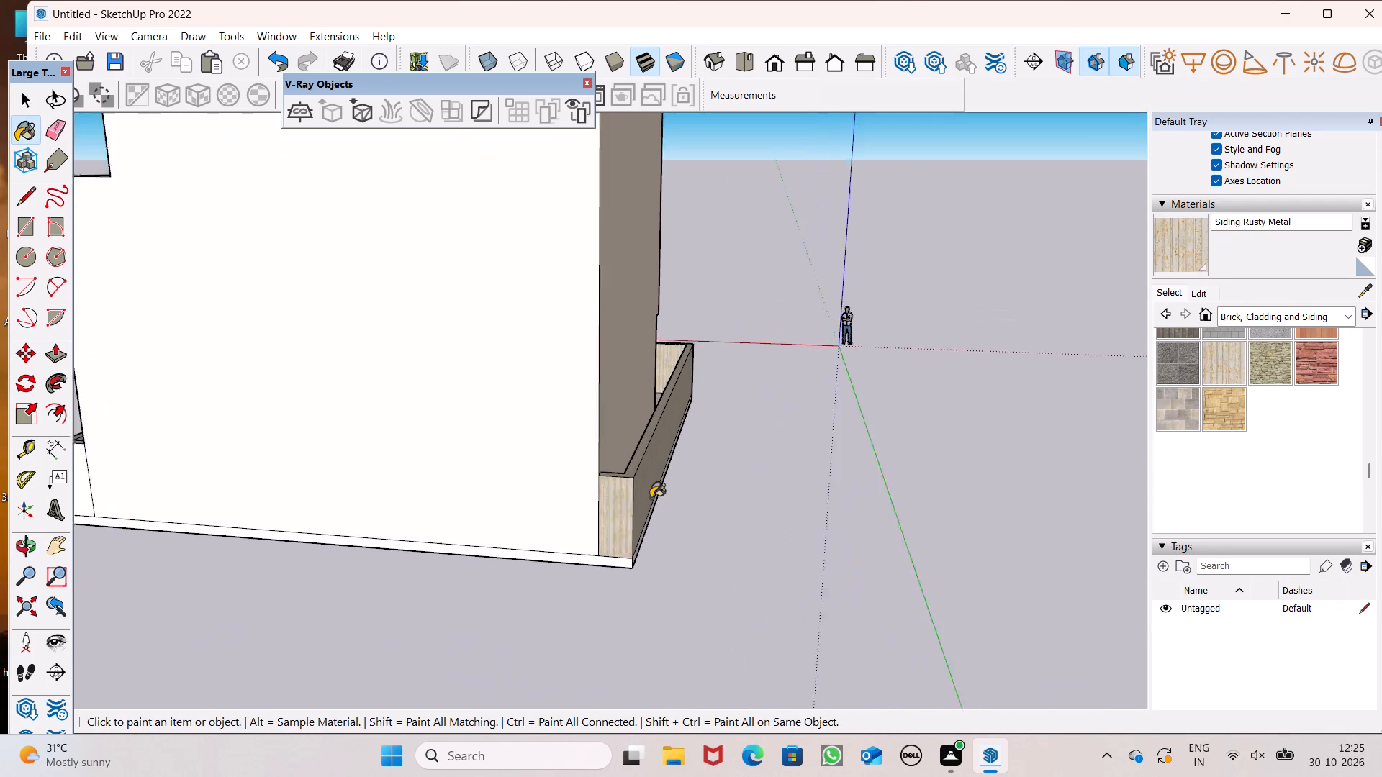
{"action": "scroll", "coordinate": [651, 498], "scroll_direction": "down", "scroll_amount": 7}
{"action": "scroll", "coordinate": [525, 486], "scroll_direction": "up", "scroll_amount": 1}
{"action": "middle_click_drag", "start_coordinate": [525, 486], "coordinate": [840, 419]}
{"action": "scroll", "coordinate": [469, 509], "scroll_direction": "up", "scroll_amount": 5}
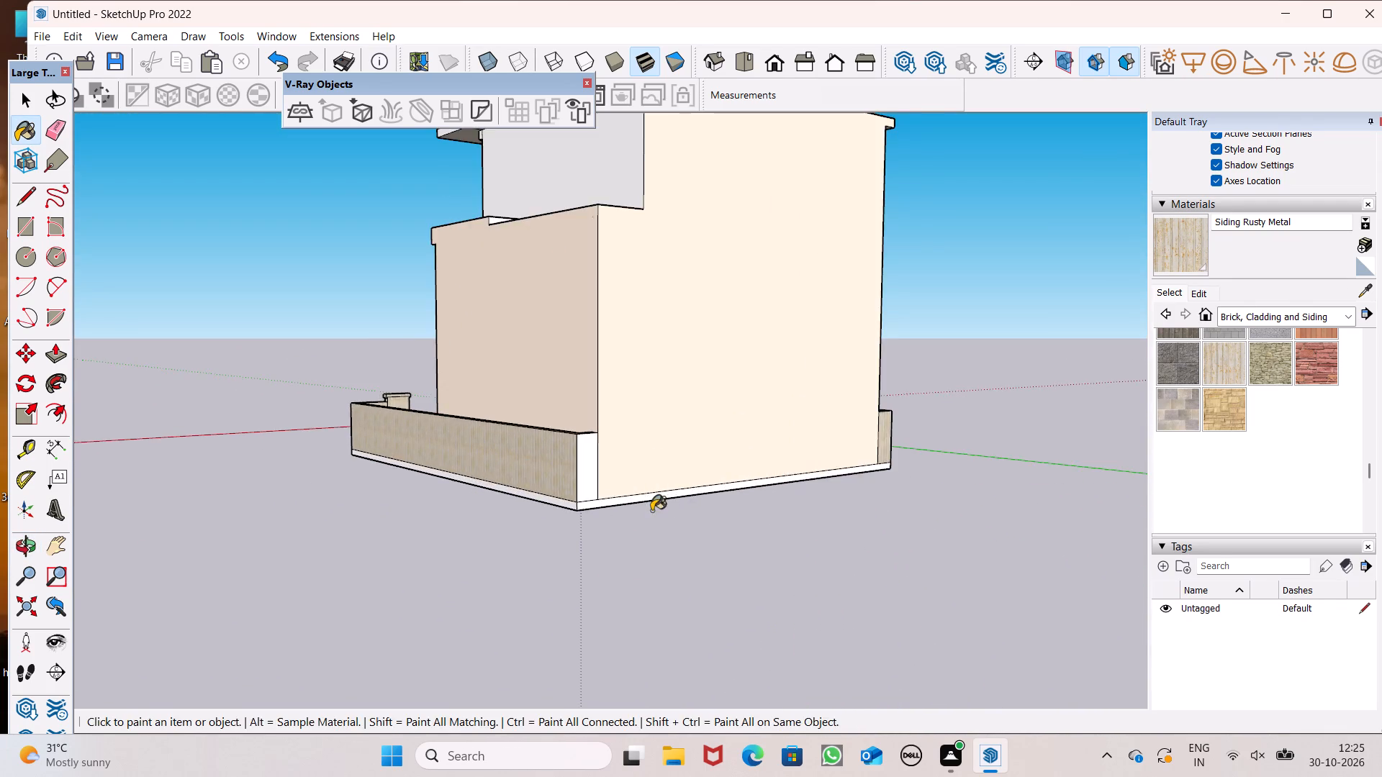
{"action": "middle_click_drag", "start_coordinate": [651, 511], "coordinate": [526, 555]}
{"action": "scroll", "coordinate": [515, 539], "scroll_direction": "up", "scroll_amount": 4}
{"action": "left_click", "coordinate": [402, 510]}
Copy the narrow ground-floor window beside the entrance door to the open space beyond the door-side boundary wall.
{"action": "scroll", "coordinate": [587, 475], "scroll_direction": "down", "scroll_amount": 7}
{"action": "middle_click_drag", "start_coordinate": [610, 501], "coordinate": [874, 558]}
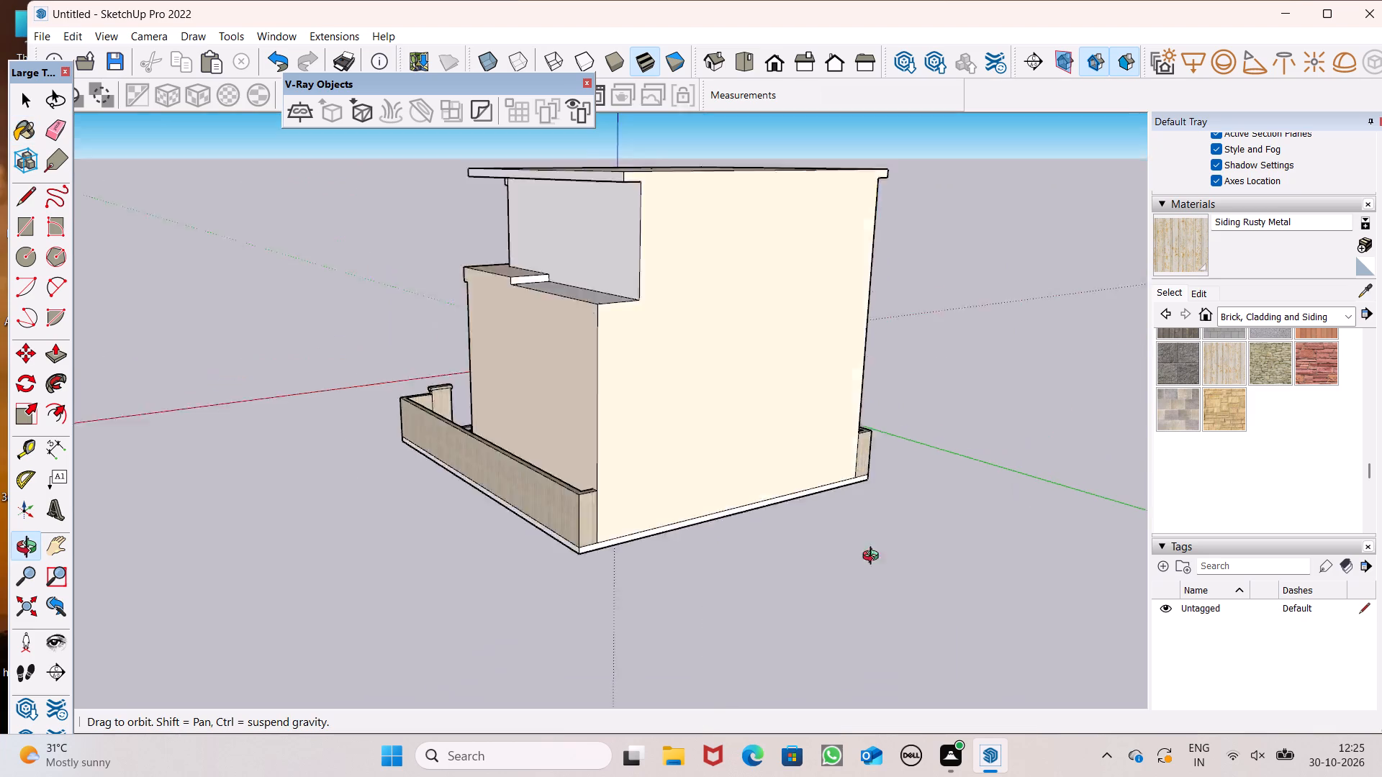
{"action": "middle_click_drag", "start_coordinate": [874, 558], "coordinate": [1031, 563]}
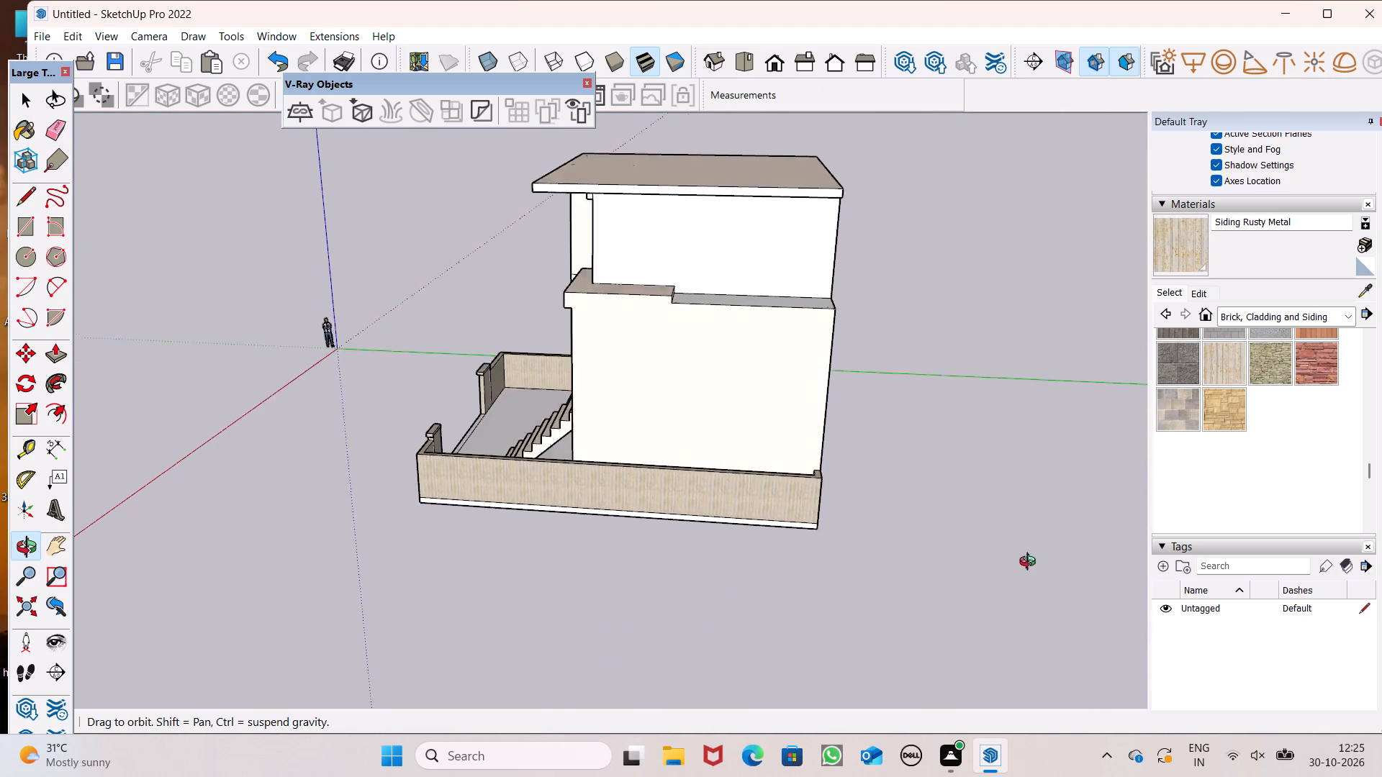
{"action": "middle_click_drag", "start_coordinate": [1031, 563], "coordinate": [1057, 545]}
{"action": "scroll", "coordinate": [702, 506], "scroll_direction": "down", "scroll_amount": 3}
{"action": "middle_click_drag", "start_coordinate": [676, 535], "coordinate": [923, 499]}
{"action": "scroll", "coordinate": [717, 449], "scroll_direction": "up", "scroll_amount": 2}
{"action": "scroll", "coordinate": [717, 449], "scroll_direction": "down", "scroll_amount": 1}
{"action": "scroll", "coordinate": [717, 449], "scroll_direction": "up", "scroll_amount": 2}
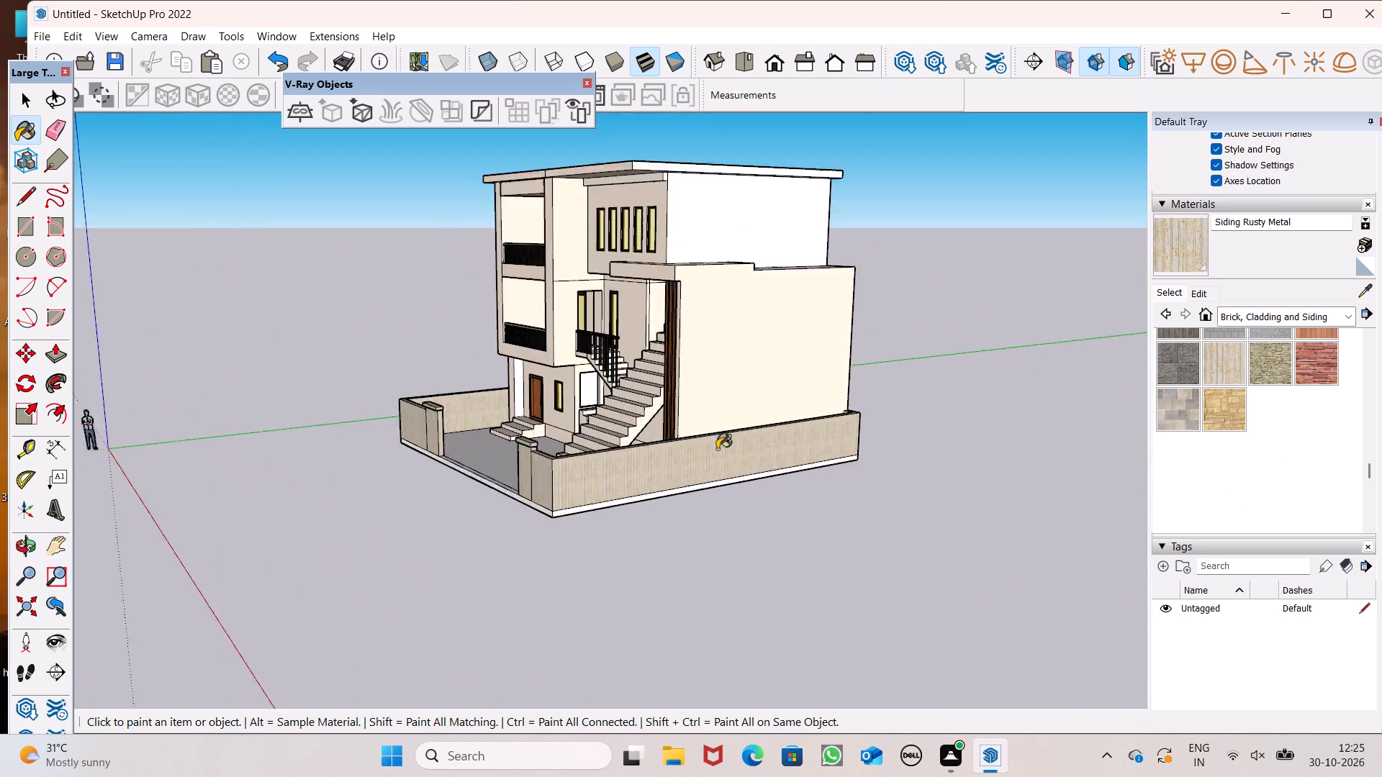
{"action": "scroll", "coordinate": [717, 449], "scroll_direction": "up", "scroll_amount": 3}
{"action": "middle_click_drag", "start_coordinate": [679, 462], "coordinate": [941, 455]}
{"action": "scroll", "coordinate": [941, 455], "scroll_direction": "up", "scroll_amount": 1}
{"action": "scroll", "coordinate": [782, 457], "scroll_direction": "down", "scroll_amount": 3}
{"action": "middle_click_drag", "start_coordinate": [720, 503], "coordinate": [505, 587]}
{"action": "scroll", "coordinate": [484, 366], "scroll_direction": "up", "scroll_amount": 8}
{"action": "key", "text": "space"}
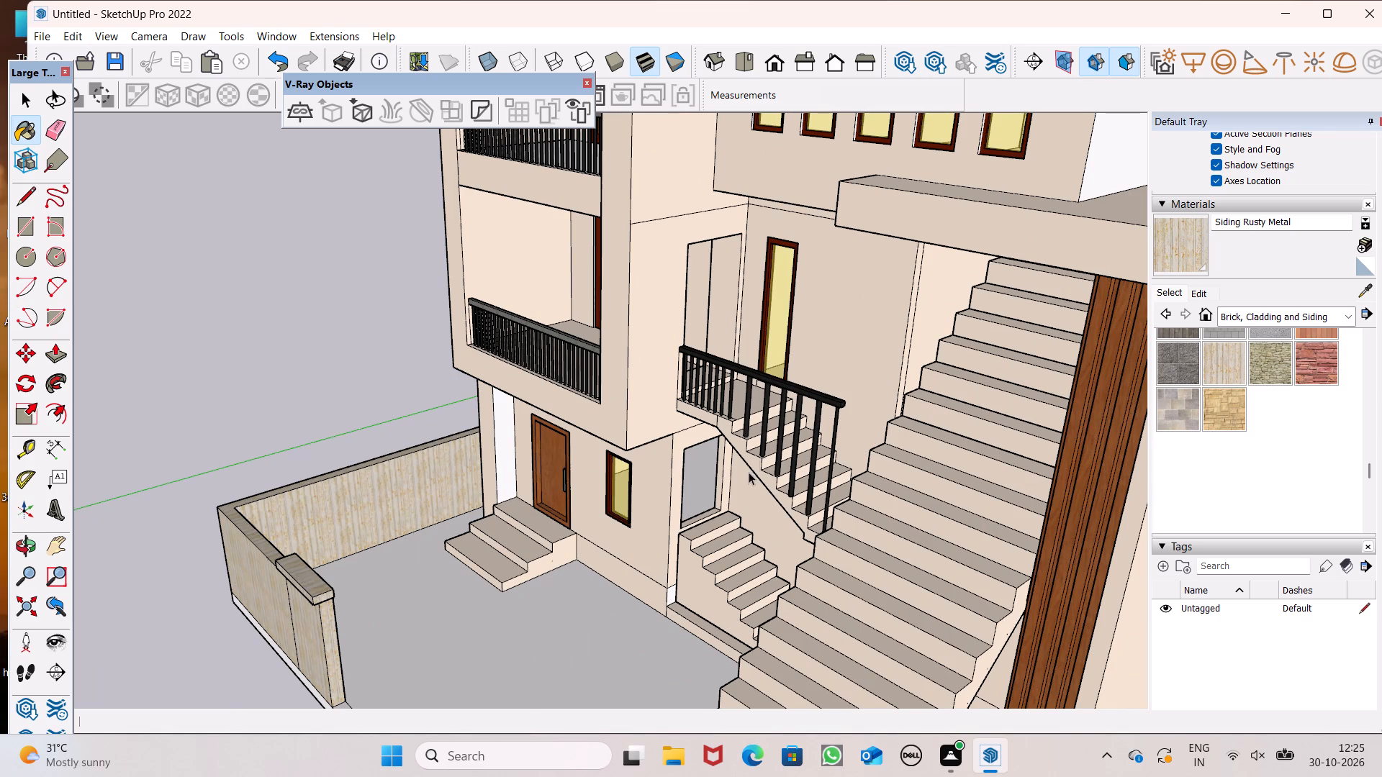
{"action": "left_click", "coordinate": [618, 491]}
{"action": "key", "text": "m"}
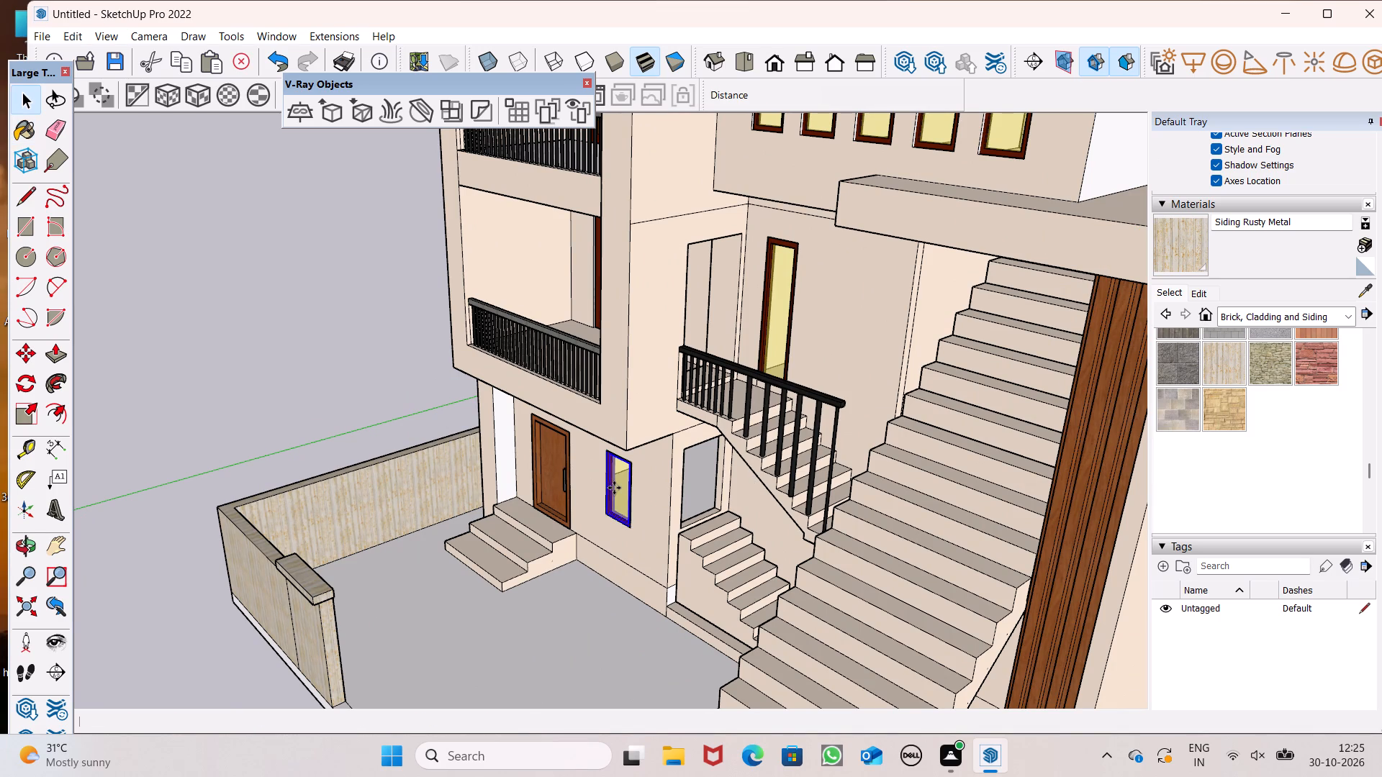
{"action": "key", "text": "Return"}
{"action": "left_click_drag", "start_coordinate": [629, 528], "coordinate": [587, 504]}
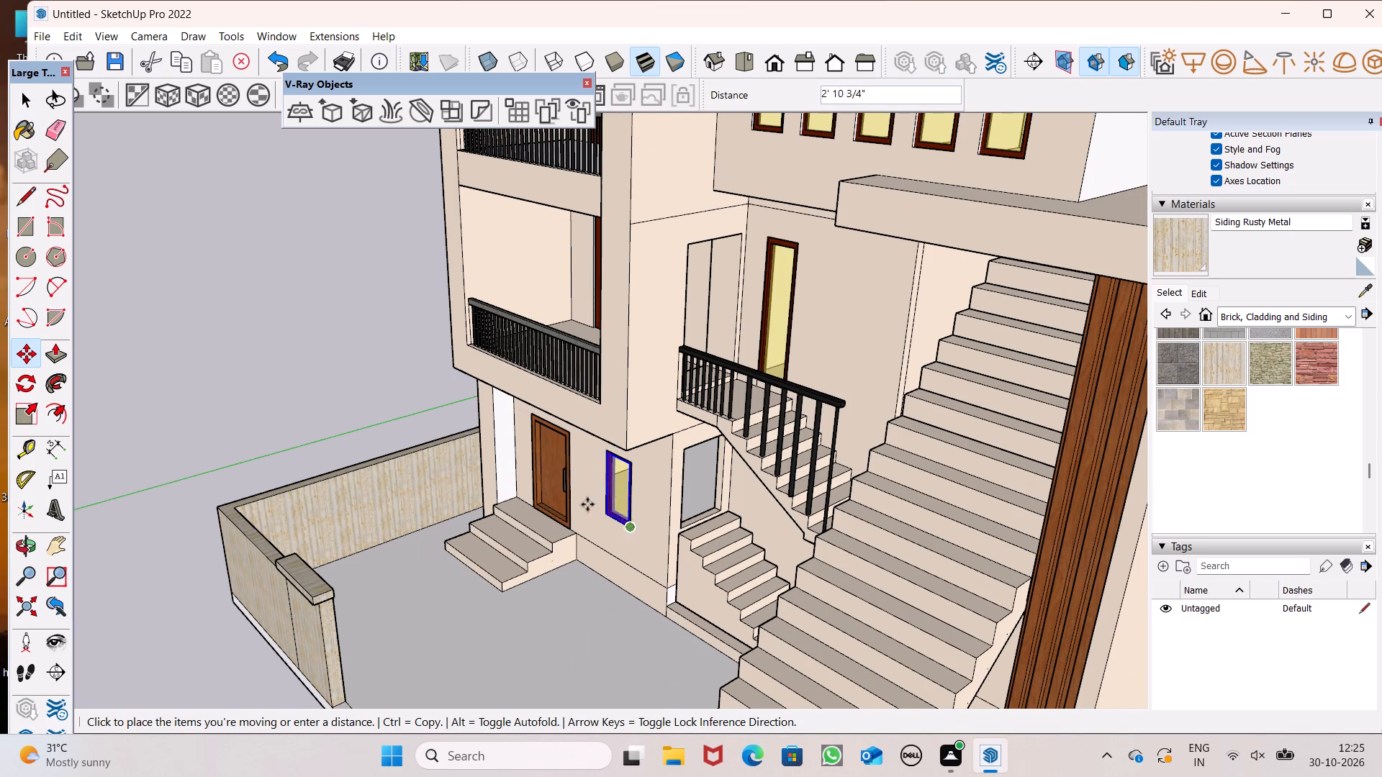
{"action": "left_click_drag", "start_coordinate": [587, 504], "coordinate": [314, 424]}
{"action": "key", "text": "space"}
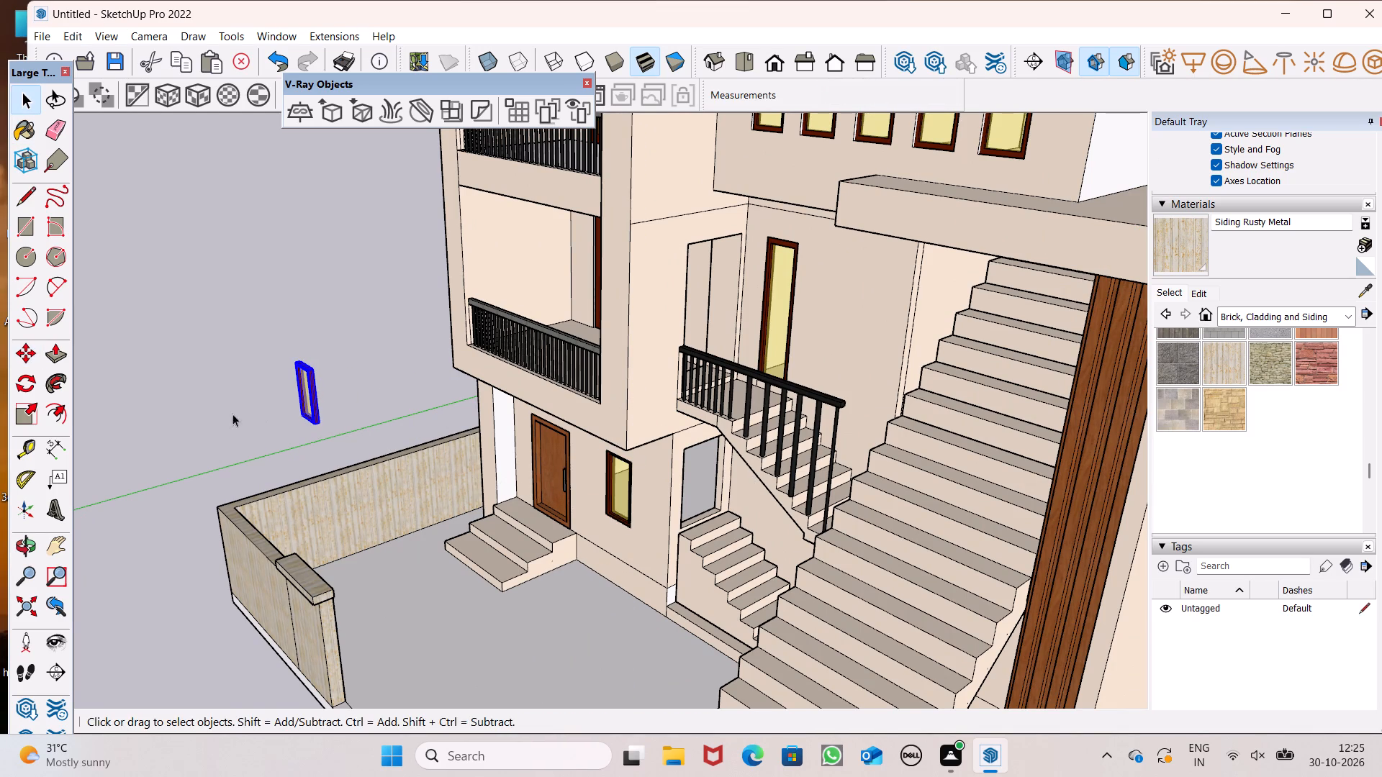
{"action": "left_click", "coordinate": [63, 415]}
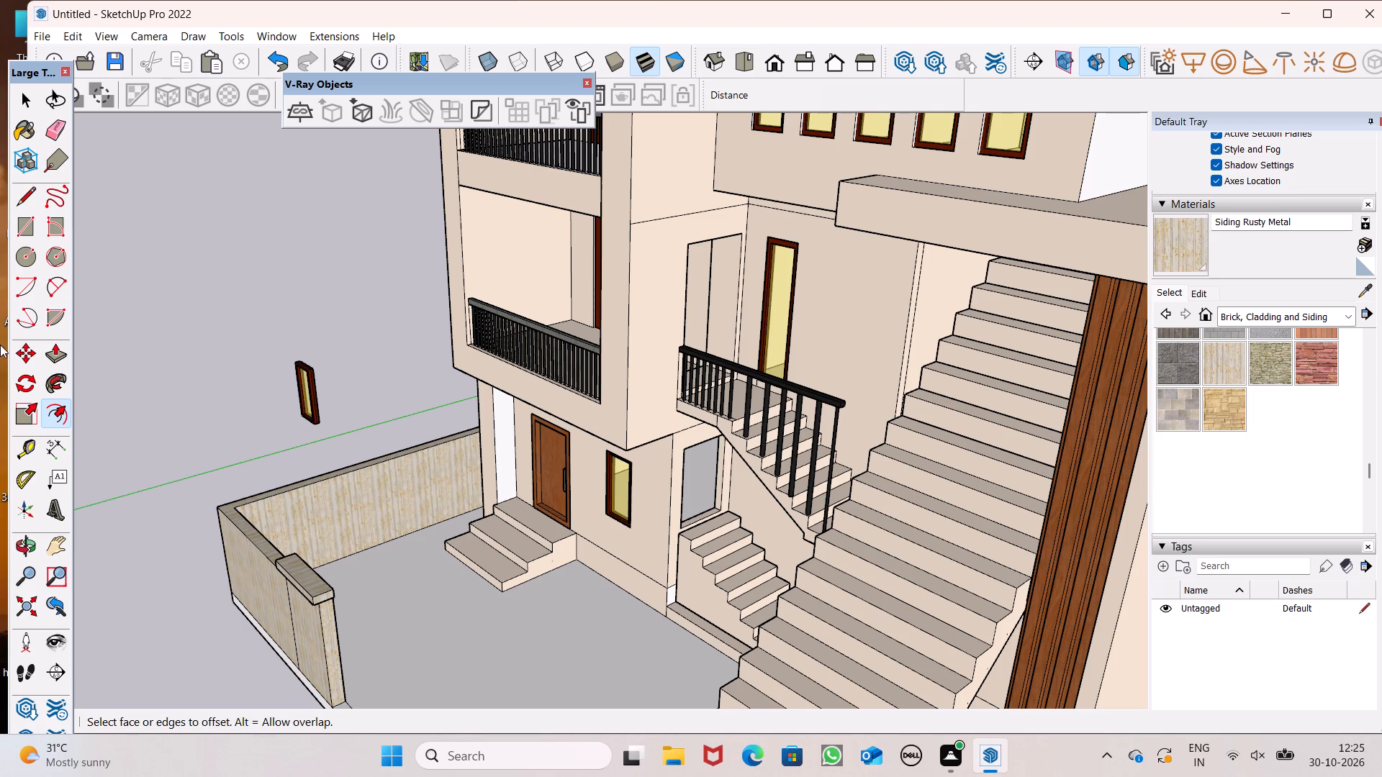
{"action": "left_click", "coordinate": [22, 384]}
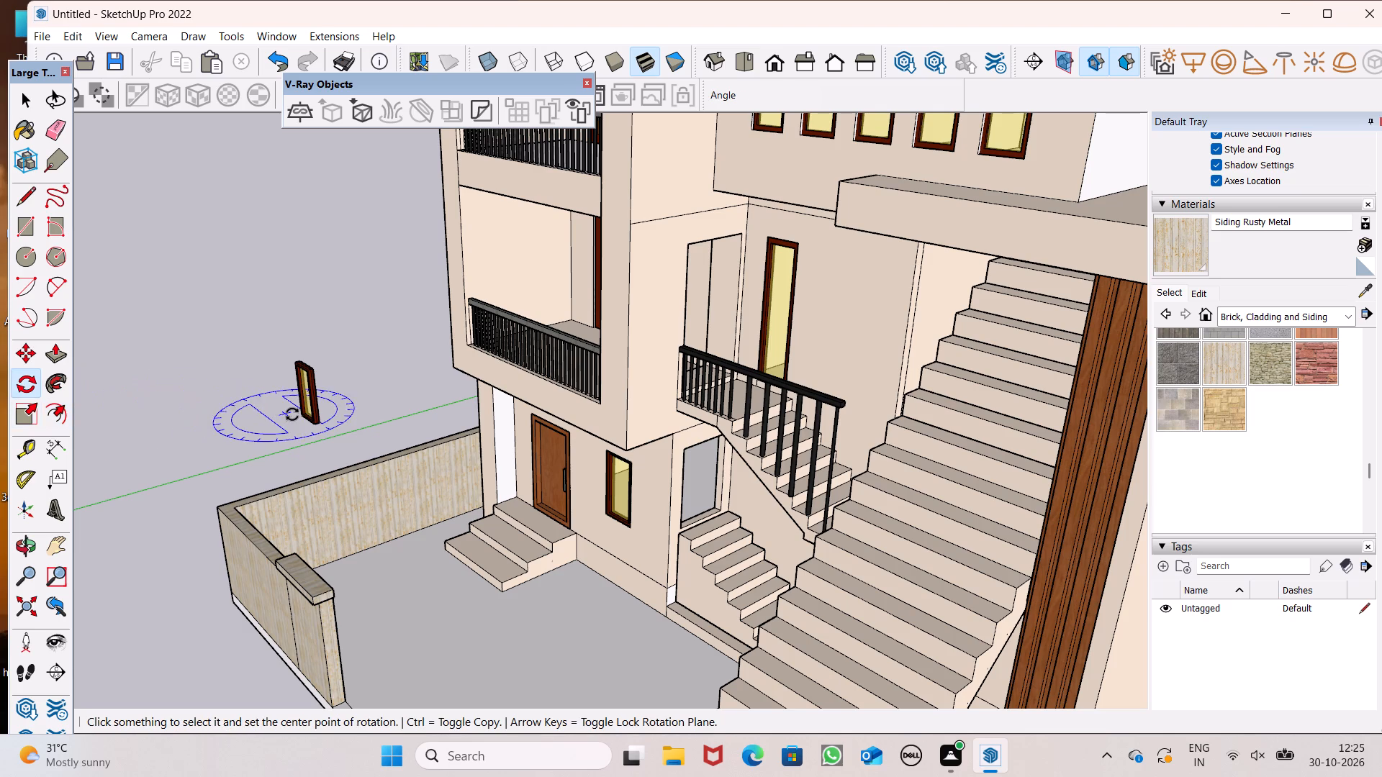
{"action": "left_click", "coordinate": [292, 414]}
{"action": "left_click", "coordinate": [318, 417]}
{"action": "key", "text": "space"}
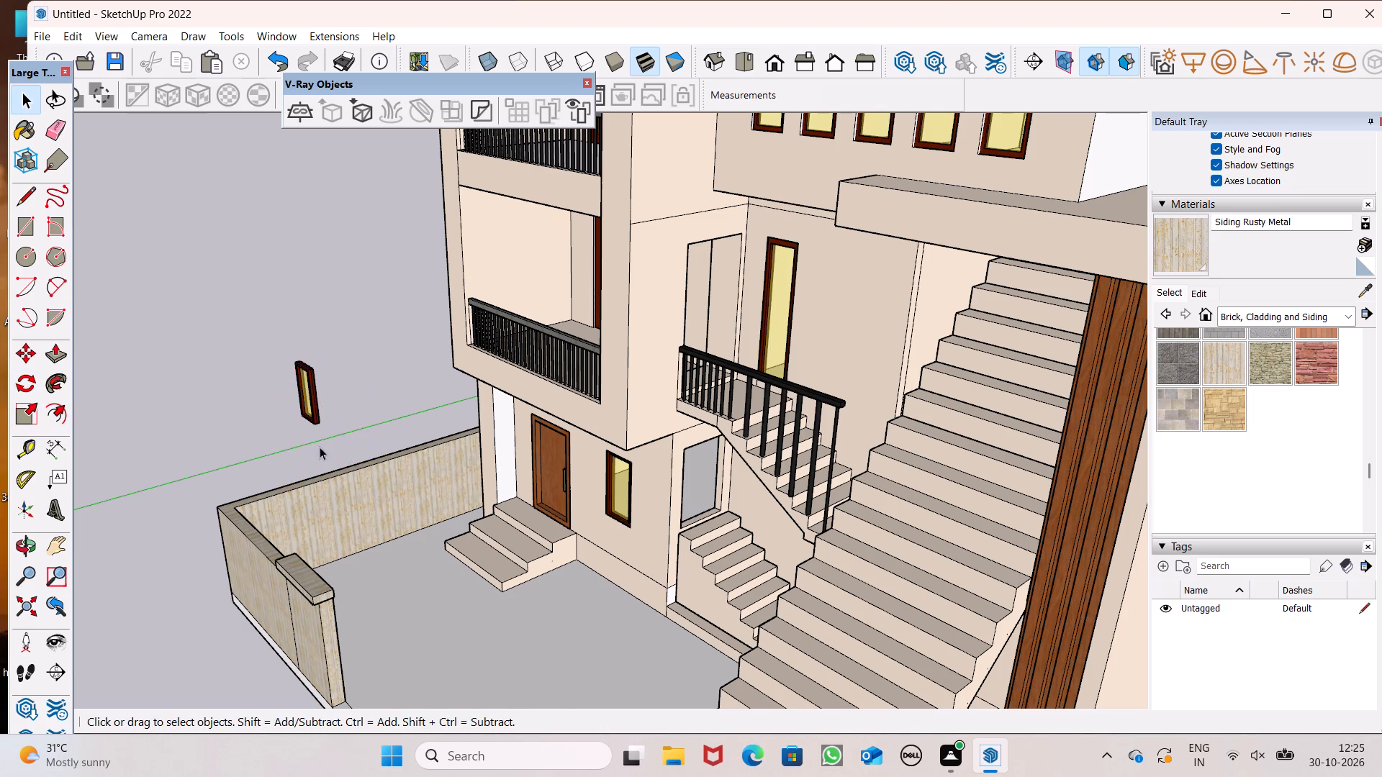
Rotate the window copy 90 degrees about the vertical axis at its lower corner.
{"action": "left_click", "coordinate": [318, 412]}
{"action": "left_click", "coordinate": [27, 387]}
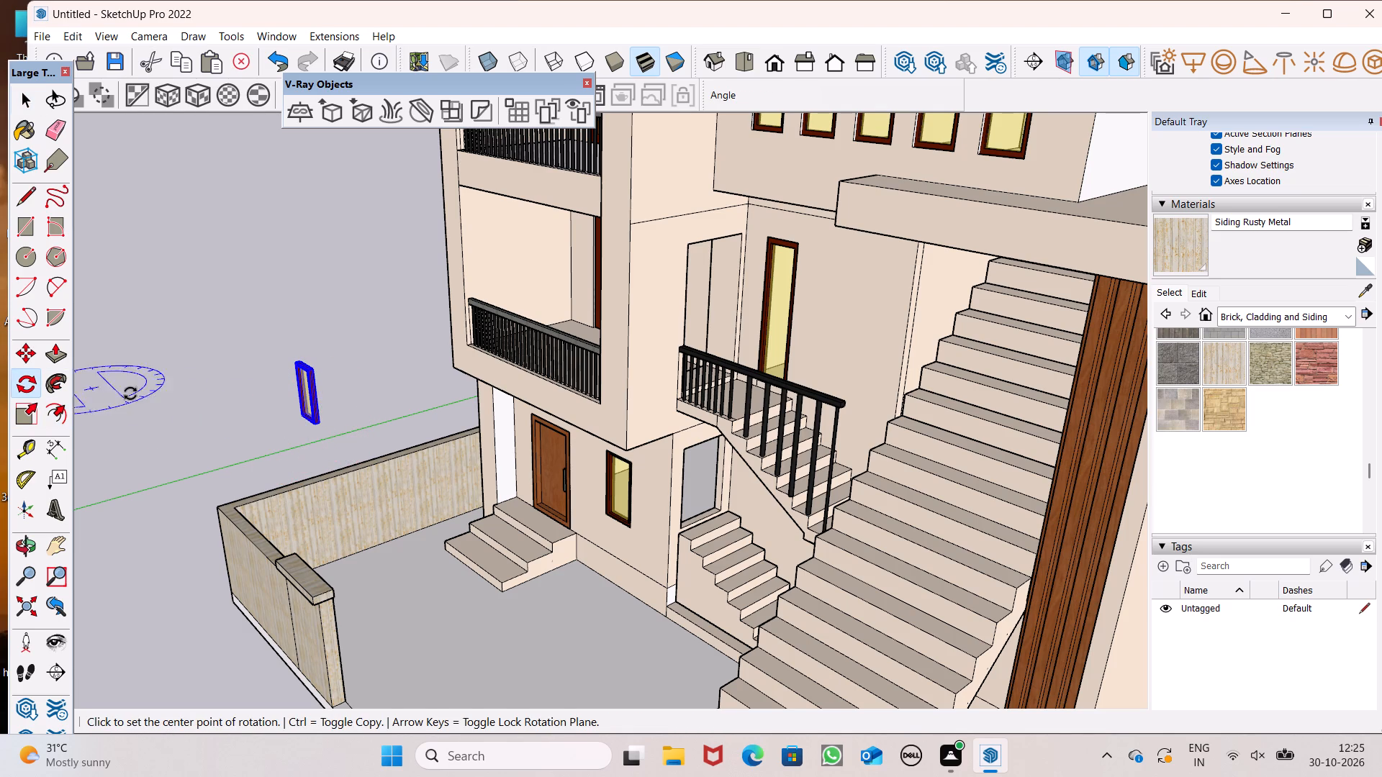
{"action": "left_click", "coordinate": [297, 429]}
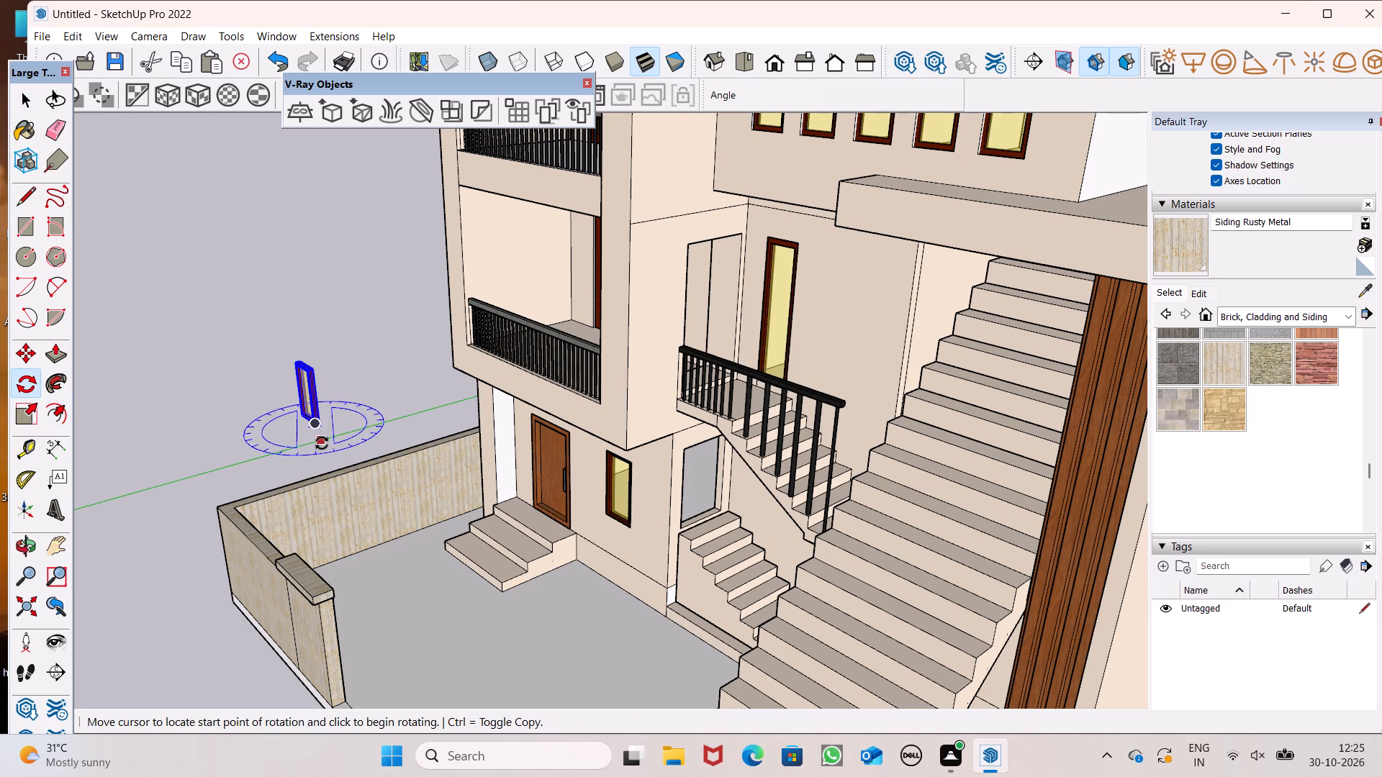
{"action": "left_click", "coordinate": [332, 453]}
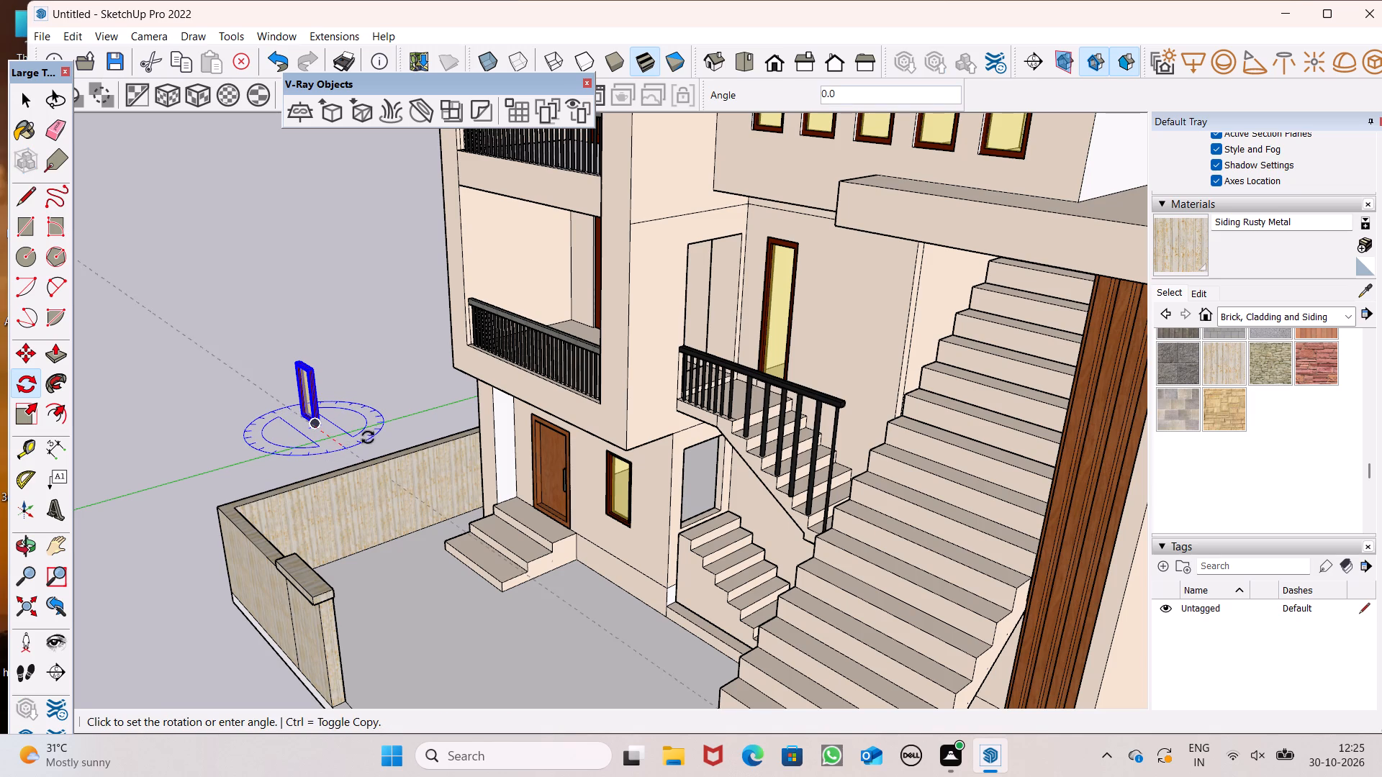
{"action": "left_click", "coordinate": [366, 404]}
{"action": "key", "text": "space"}
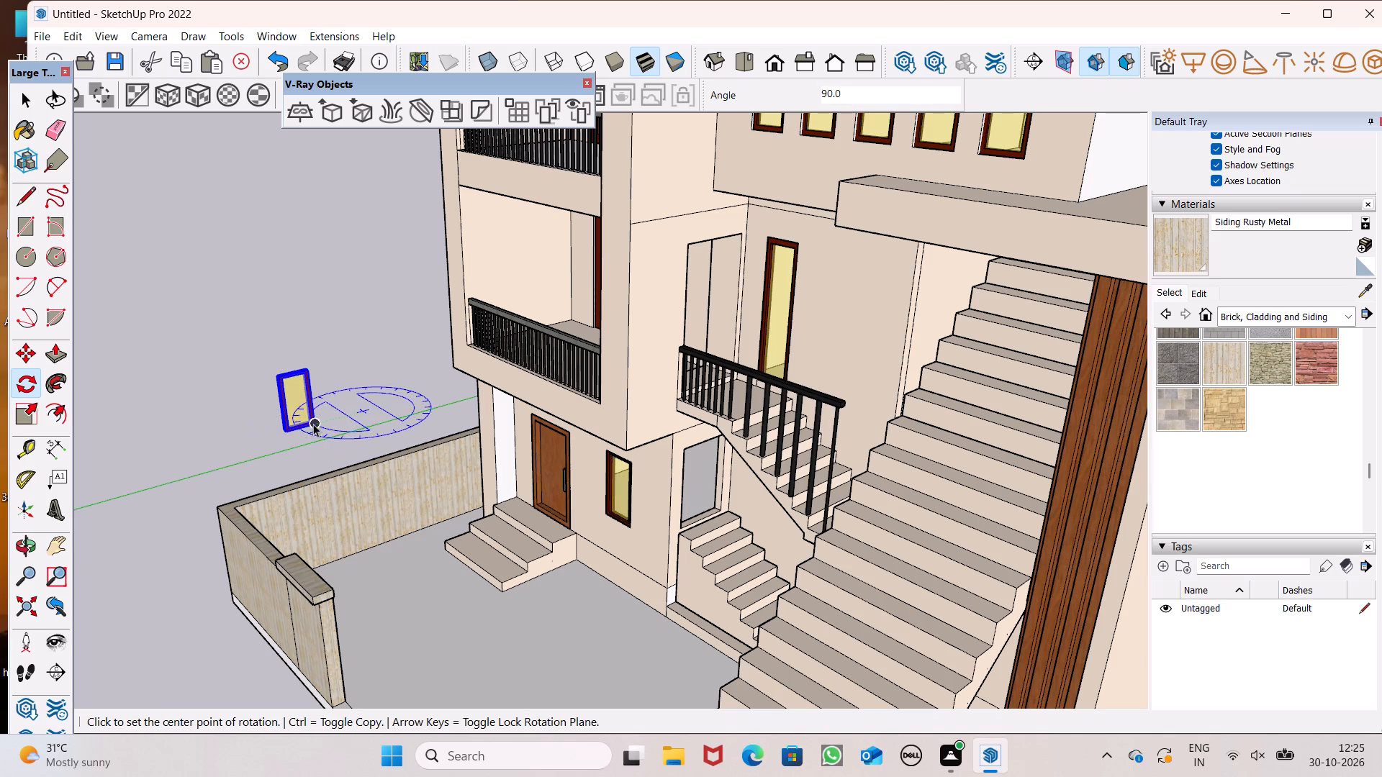
Move the rotated window copy into the empty ground-floor opening above the short stair flight.
{"action": "key", "text": "m"}
{"action": "key", "text": "Return"}
{"action": "middle_click_drag", "start_coordinate": [461, 540], "coordinate": [387, 483]}
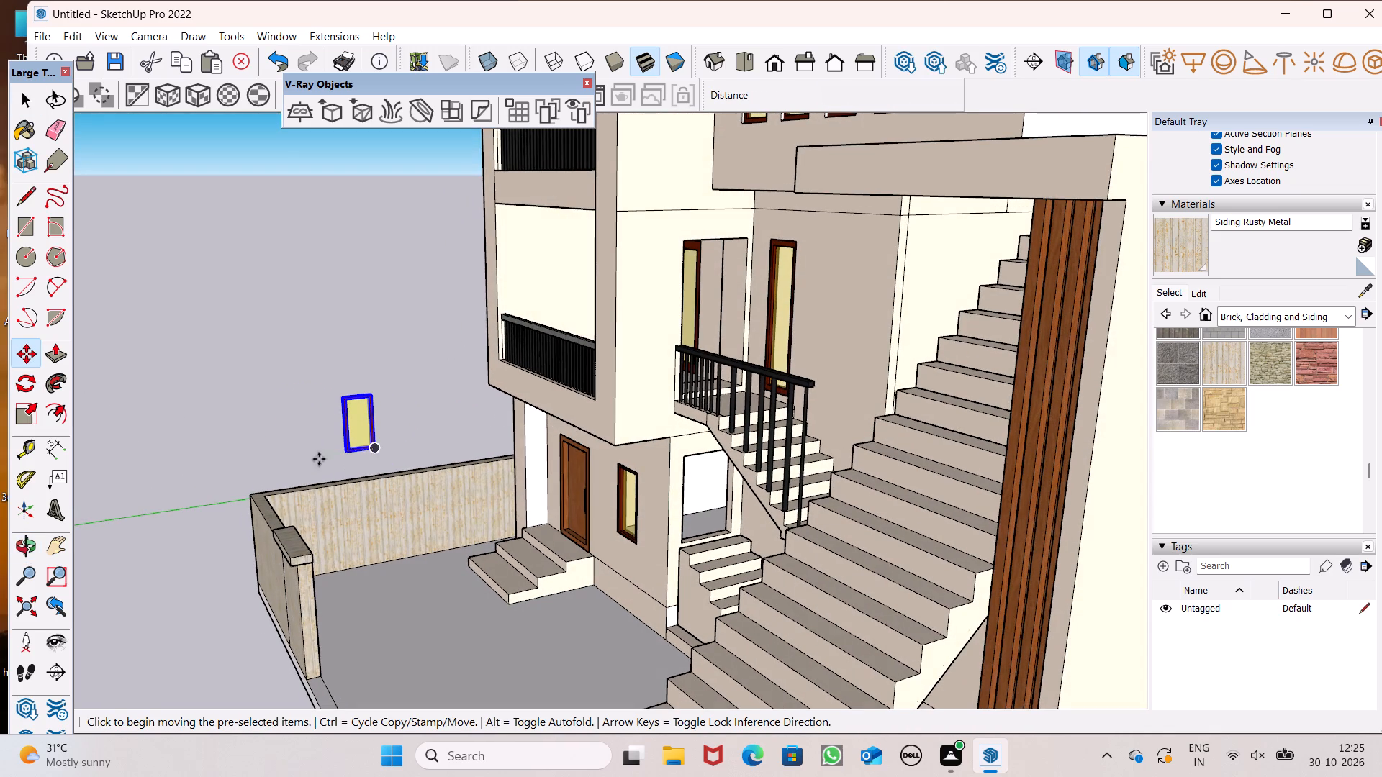
{"action": "left_click_drag", "start_coordinate": [371, 452], "coordinate": [707, 559]}
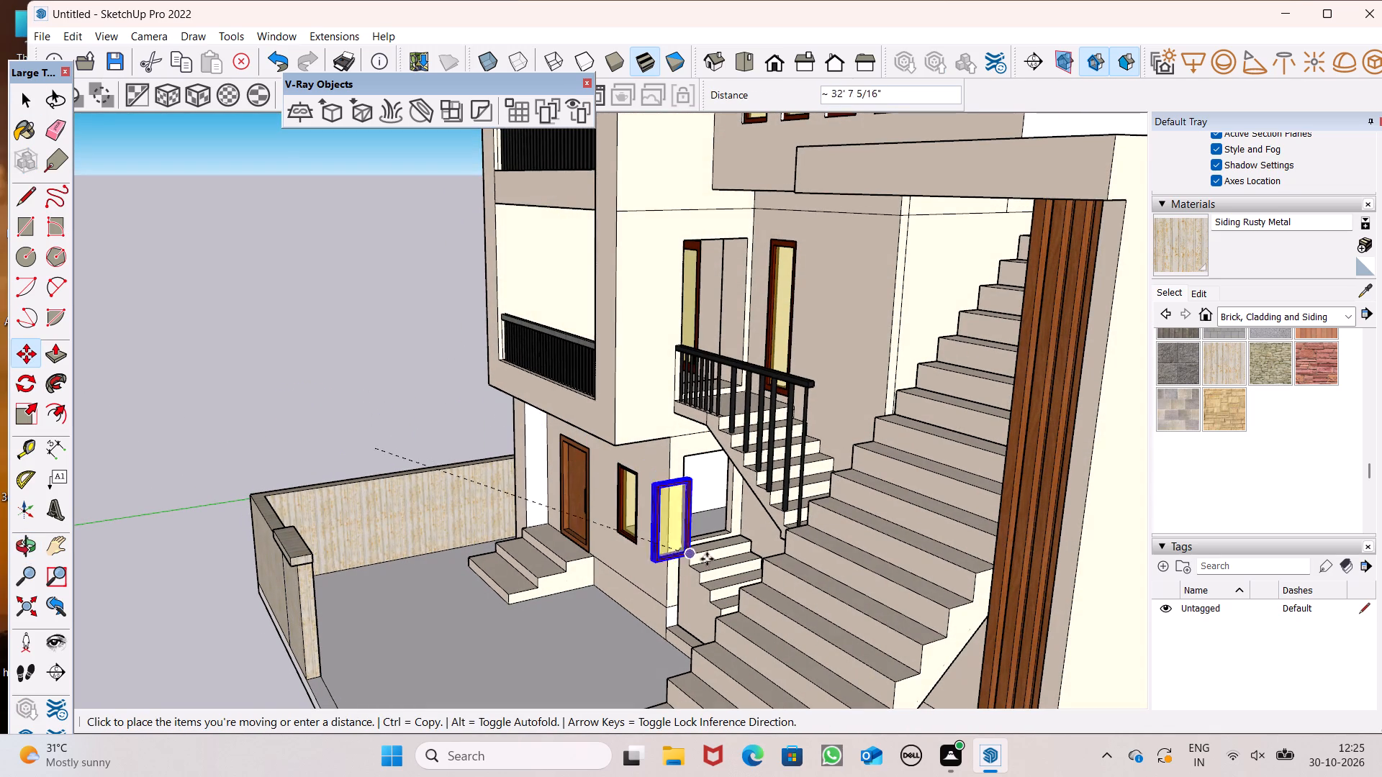
{"action": "left_click_drag", "start_coordinate": [707, 559], "coordinate": [733, 532]}
Scale the window copy wider and taller so it fills the ground-floor opening above the short stair flight.
{"action": "scroll", "coordinate": [695, 488], "scroll_direction": "up", "scroll_amount": 7}
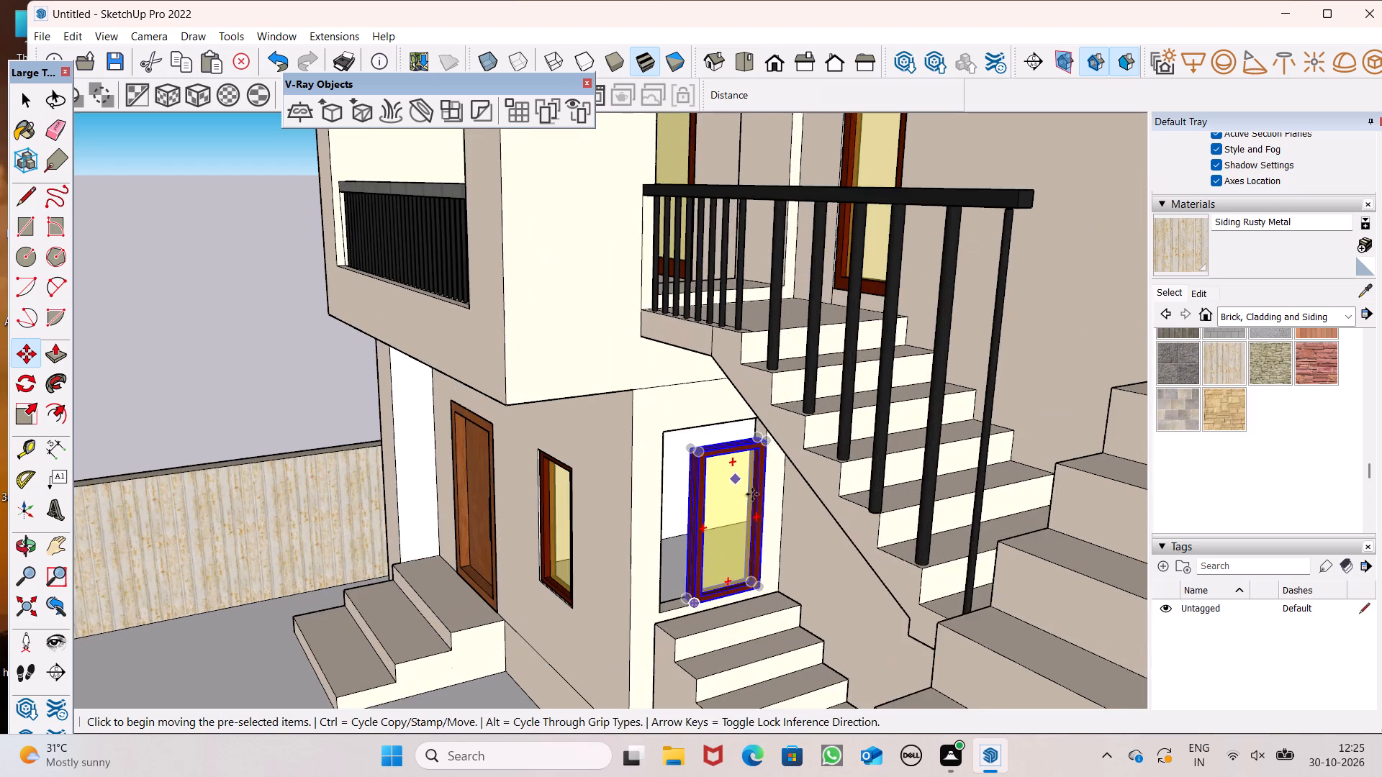
{"action": "middle_click_drag", "start_coordinate": [777, 563], "coordinate": [807, 563]}
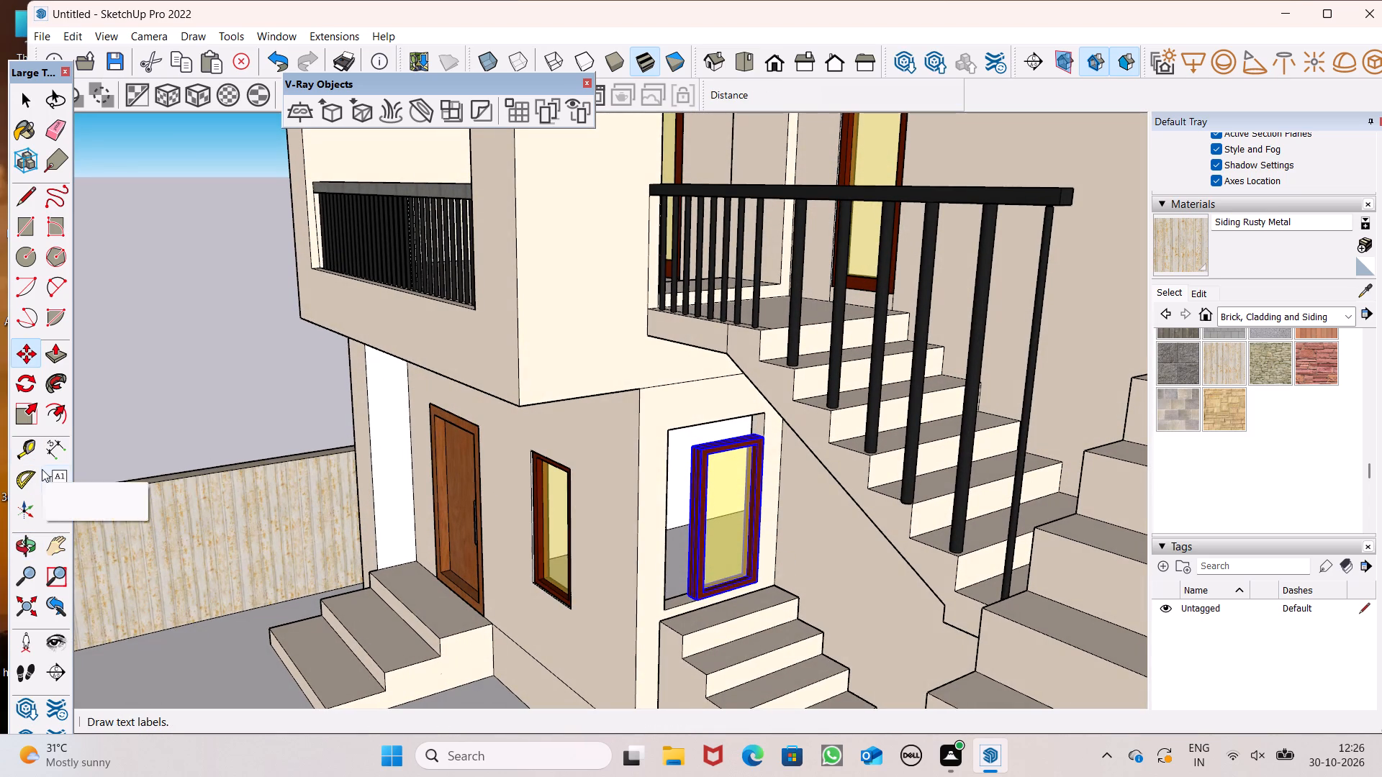
{"action": "left_click", "coordinate": [14, 418]}
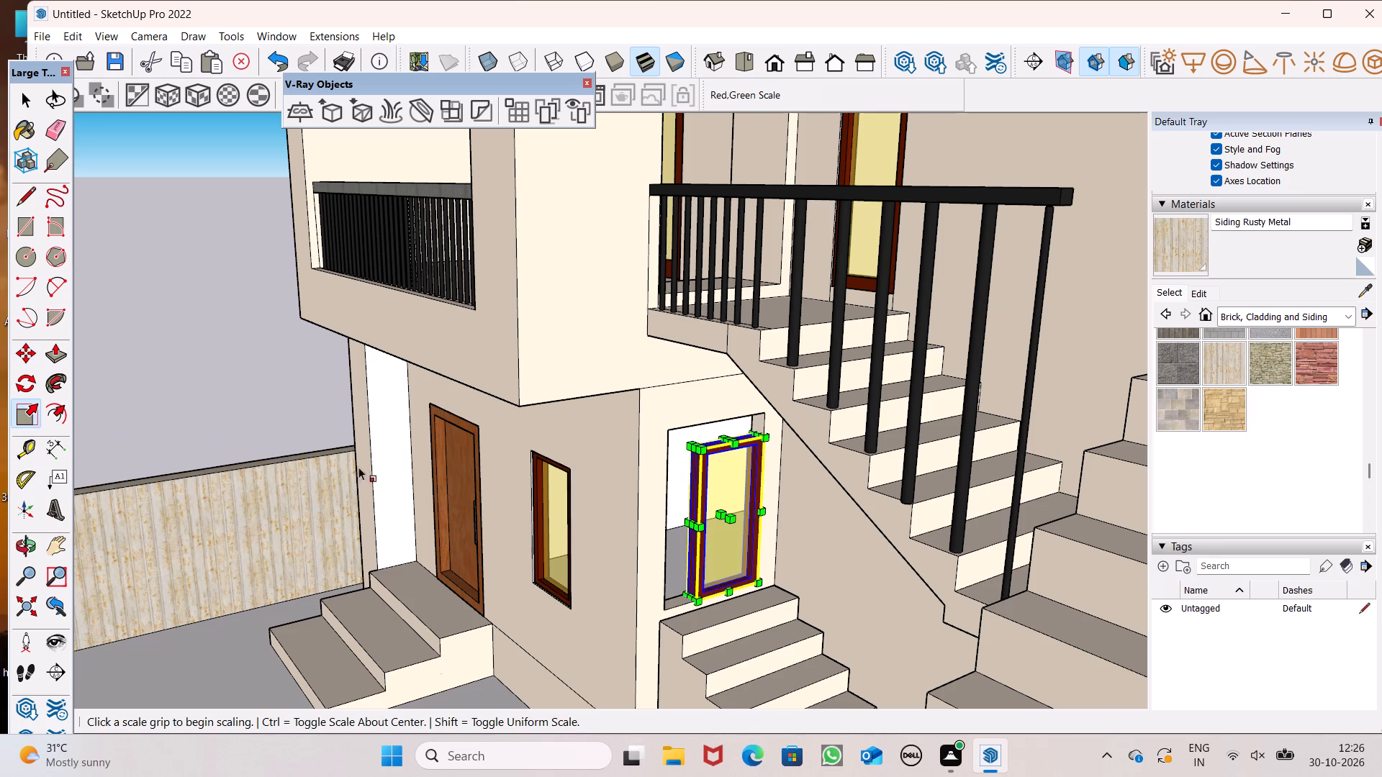
{"action": "scroll", "coordinate": [628, 487], "scroll_direction": "up", "scroll_amount": 1}
{"action": "scroll", "coordinate": [628, 486], "scroll_direction": "down", "scroll_amount": 1}
{"action": "scroll", "coordinate": [631, 488], "scroll_direction": "up", "scroll_amount": 5}
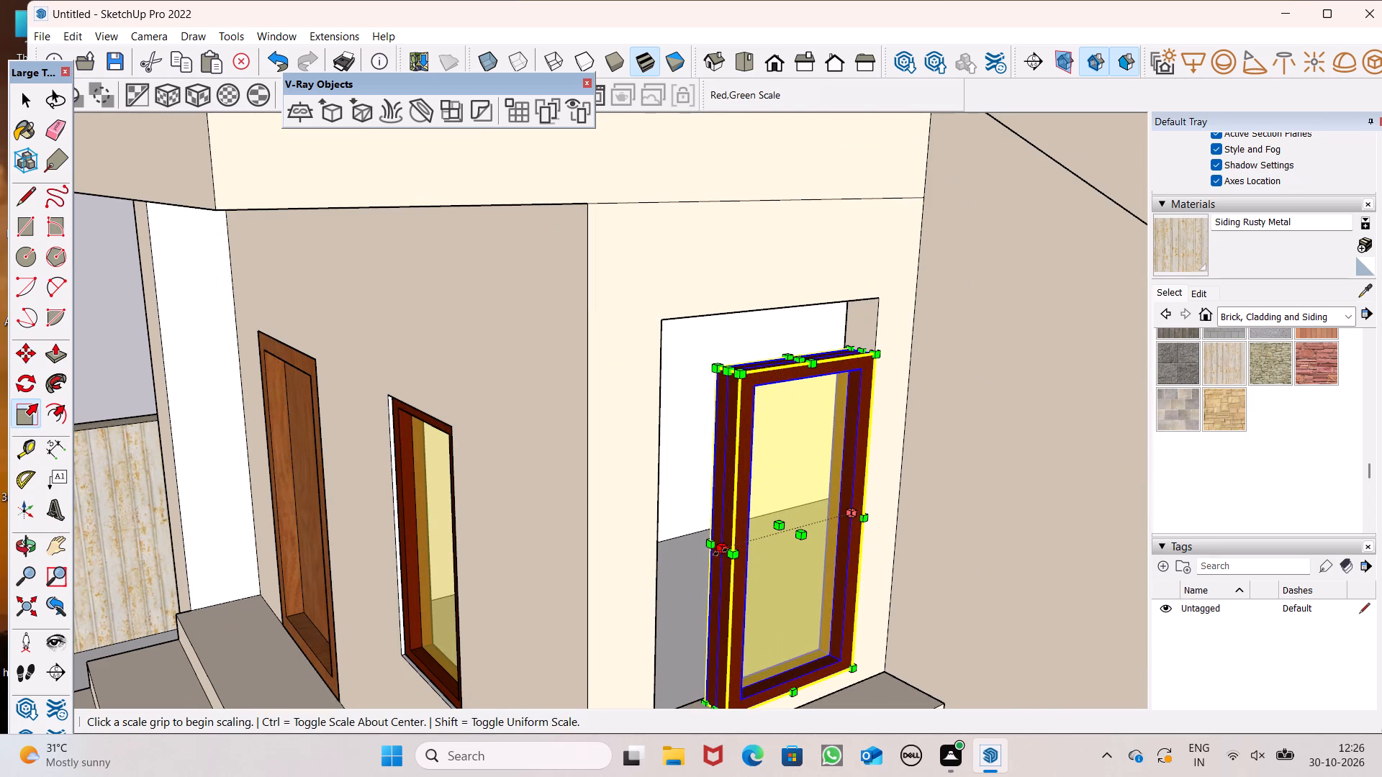
{"action": "left_click_drag", "start_coordinate": [724, 549], "coordinate": [654, 563]}
{"action": "scroll", "coordinate": [758, 353], "scroll_direction": "up", "scroll_amount": 1}
{"action": "scroll", "coordinate": [741, 234], "scroll_direction": "up", "scroll_amount": 3}
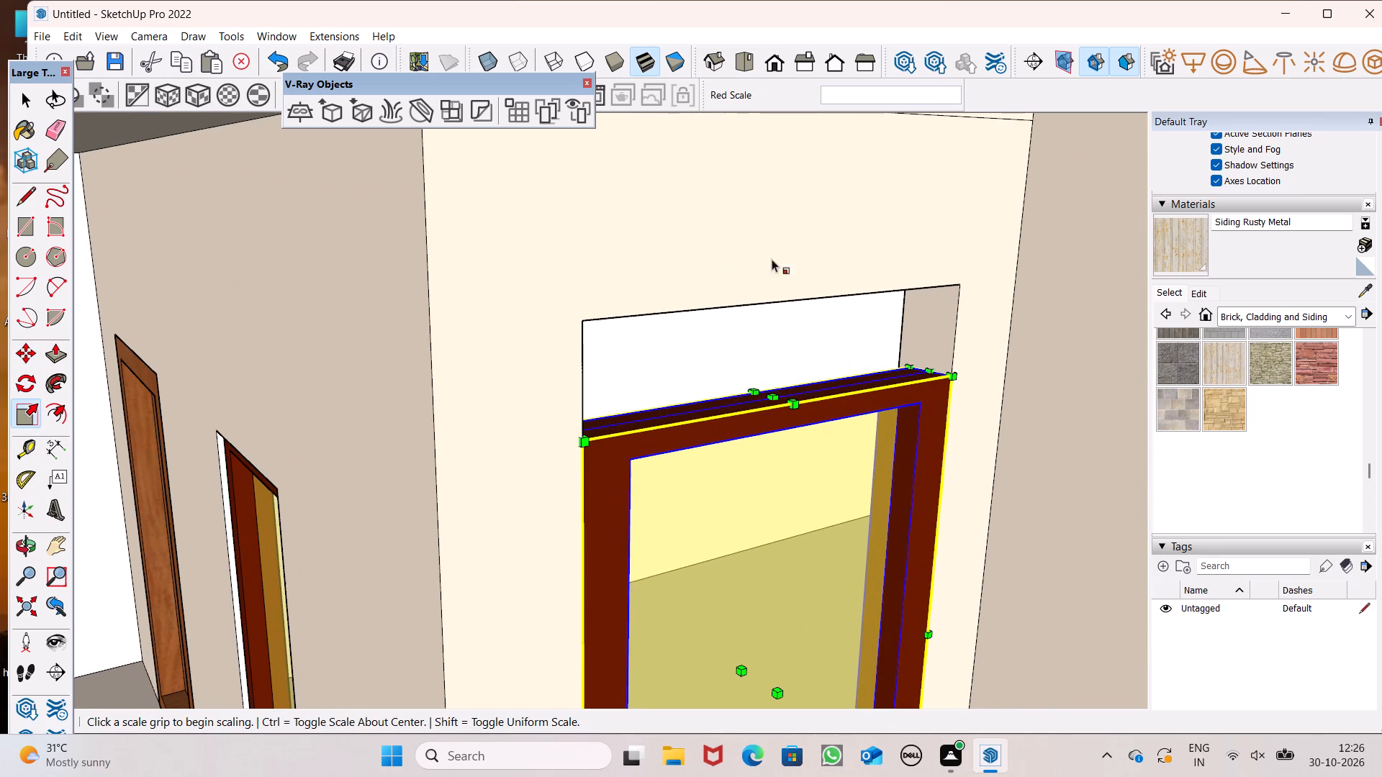
{"action": "left_click_drag", "start_coordinate": [782, 412], "coordinate": [729, 317]}
{"action": "scroll", "coordinate": [671, 276], "scroll_direction": "down", "scroll_amount": 7}
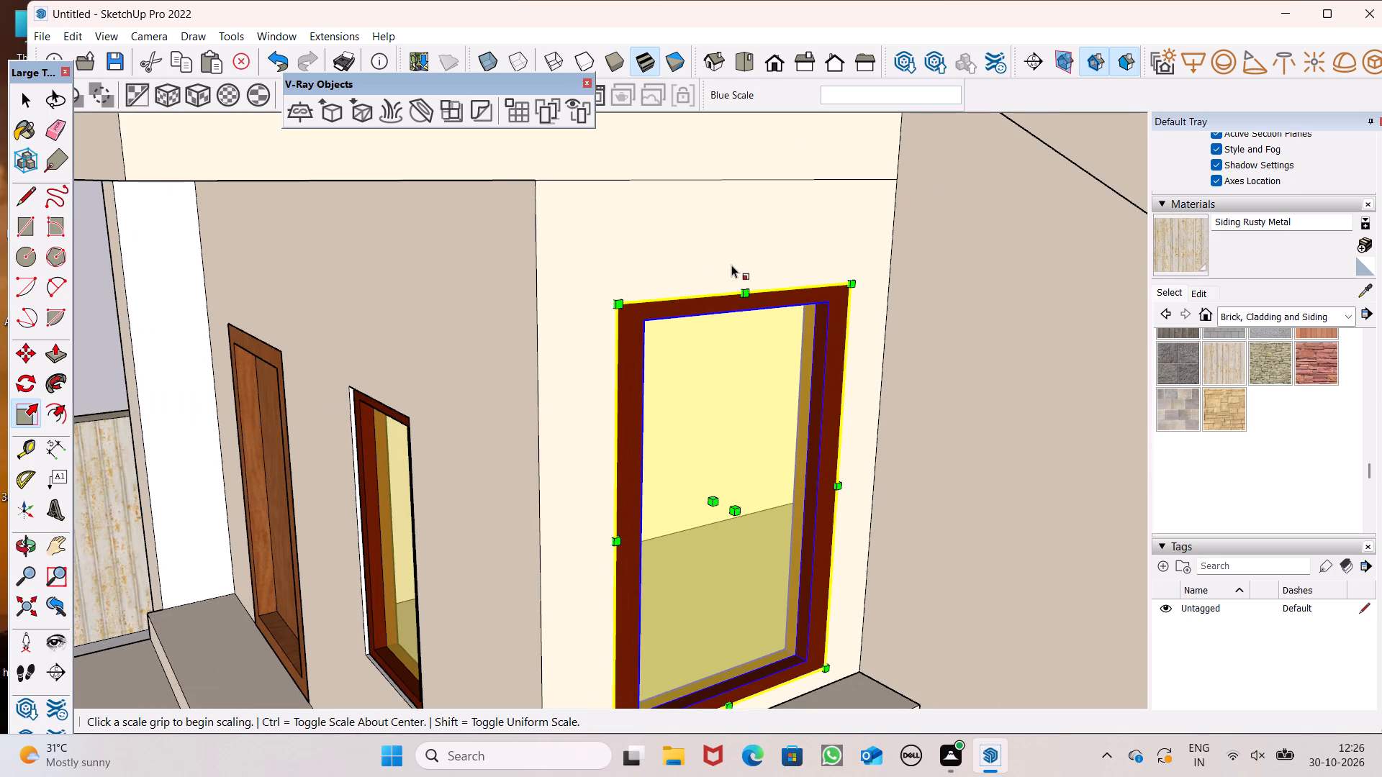
{"action": "scroll", "coordinate": [749, 331], "scroll_direction": "down", "scroll_amount": 11}
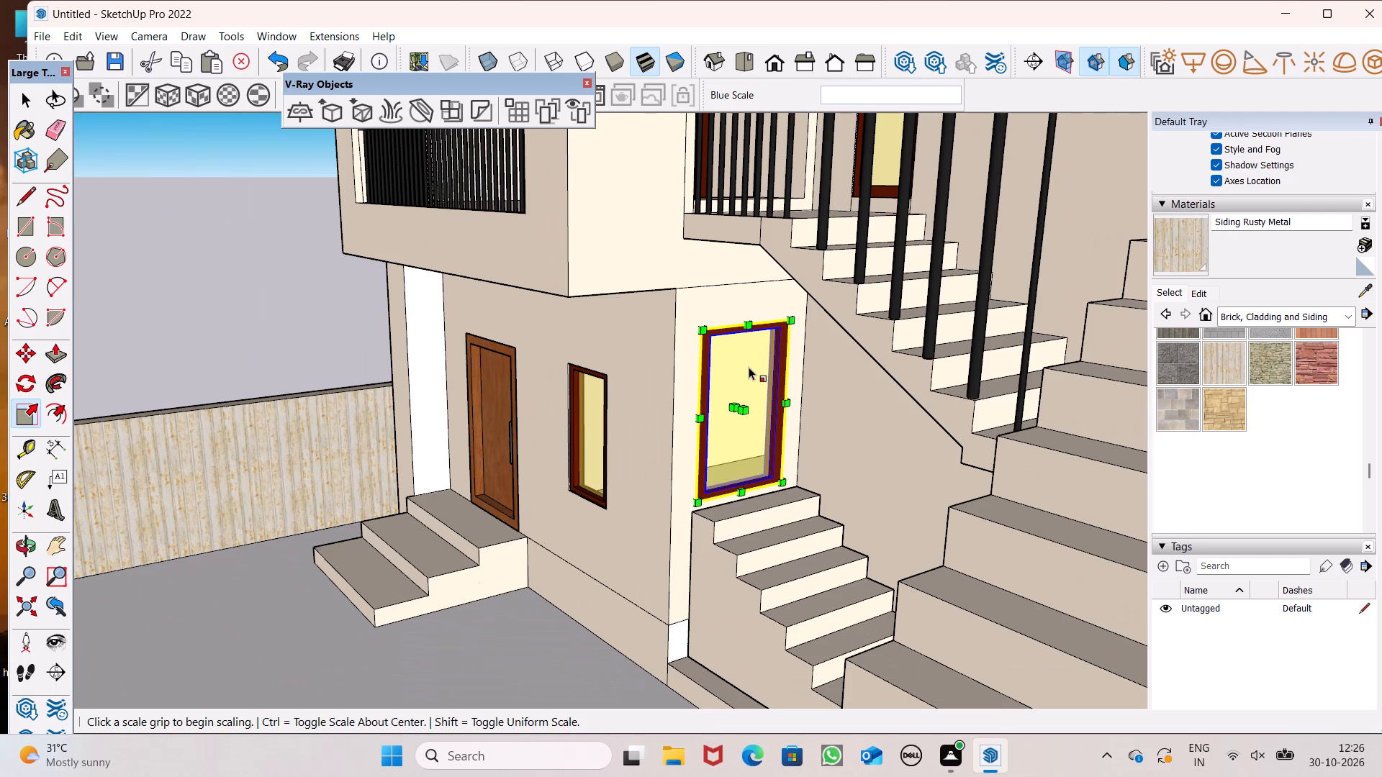
{"action": "key", "text": "space"}
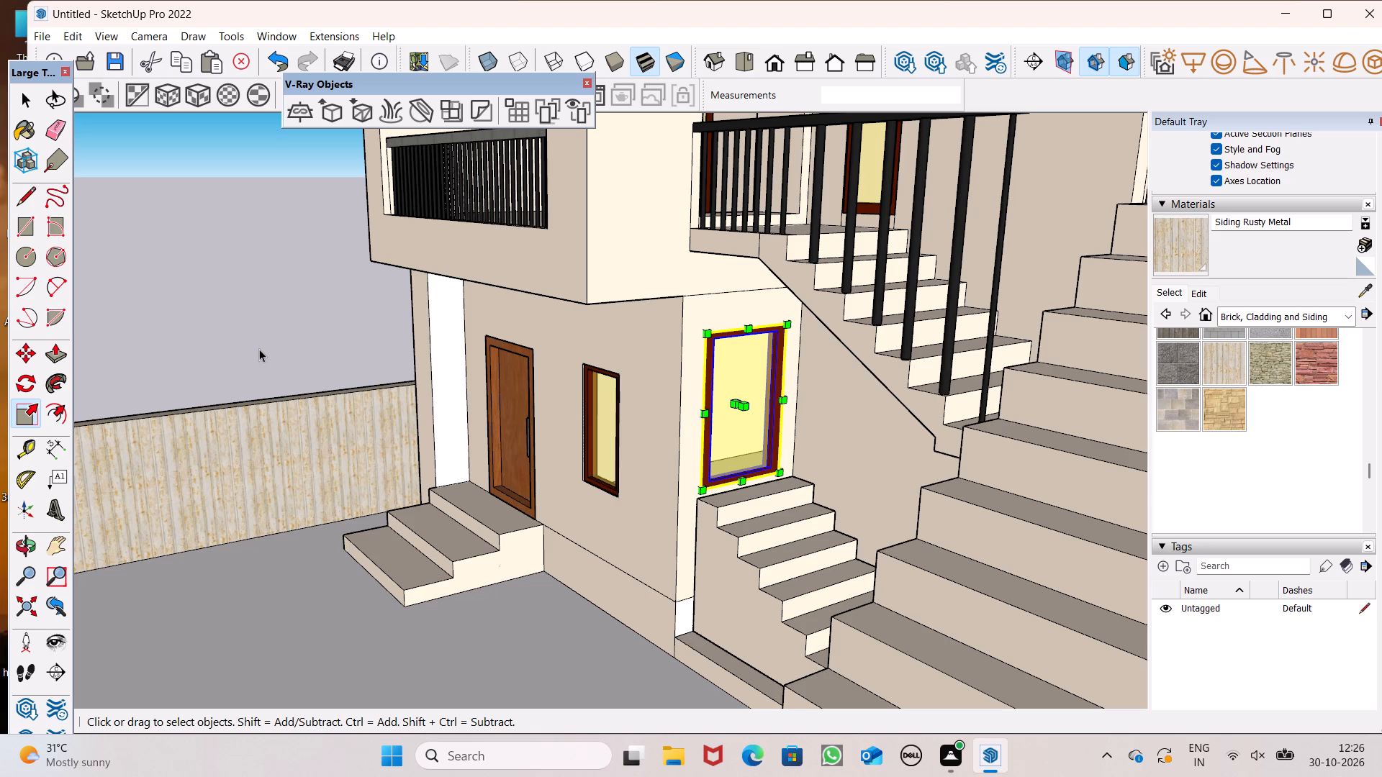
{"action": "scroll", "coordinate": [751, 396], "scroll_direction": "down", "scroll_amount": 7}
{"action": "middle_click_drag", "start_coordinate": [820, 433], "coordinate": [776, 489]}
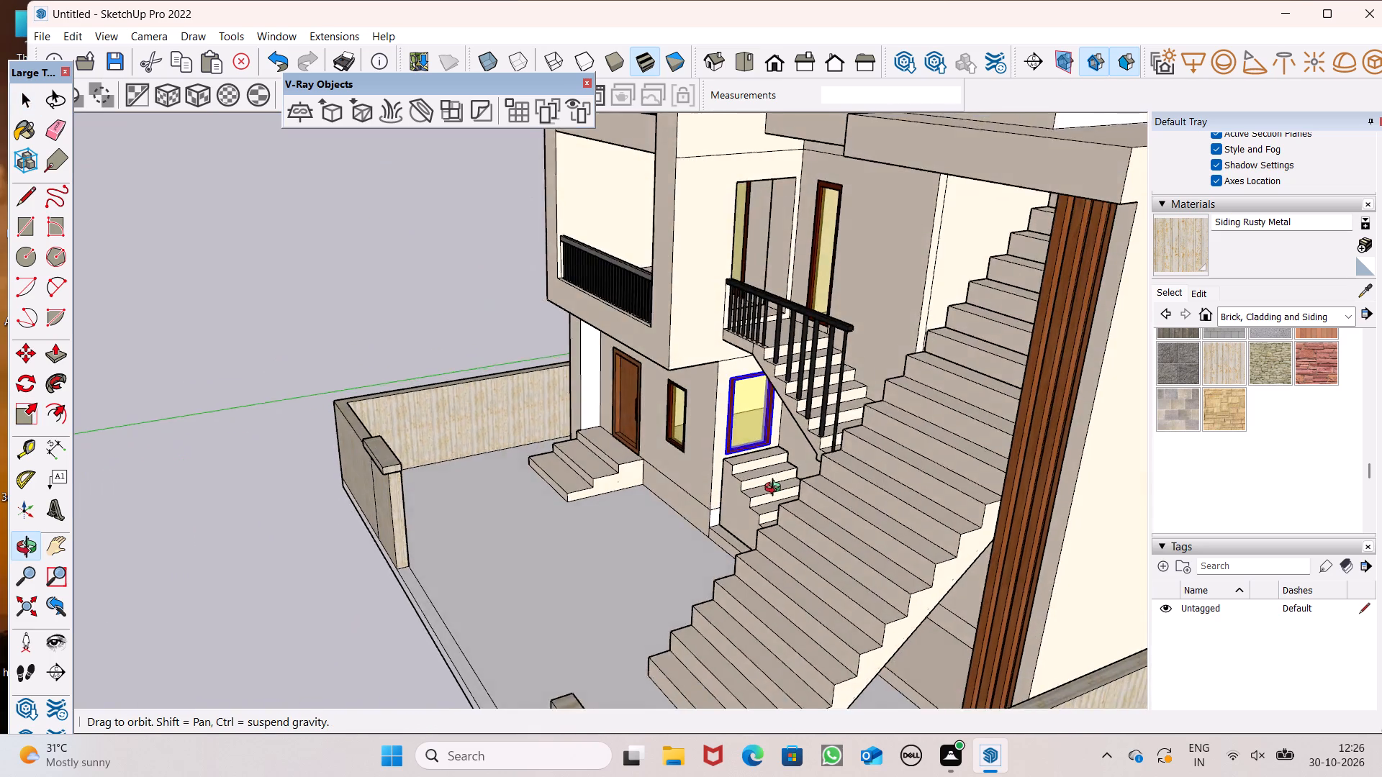
Copy the fitted ground-floor window above the short stair flight up to the empty first-floor opening at the railed landing.
{"action": "middle_click_drag", "start_coordinate": [776, 489], "coordinate": [688, 450]}
{"action": "scroll", "coordinate": [714, 440], "scroll_direction": "up", "scroll_amount": 6}
{"action": "key", "text": "m"}
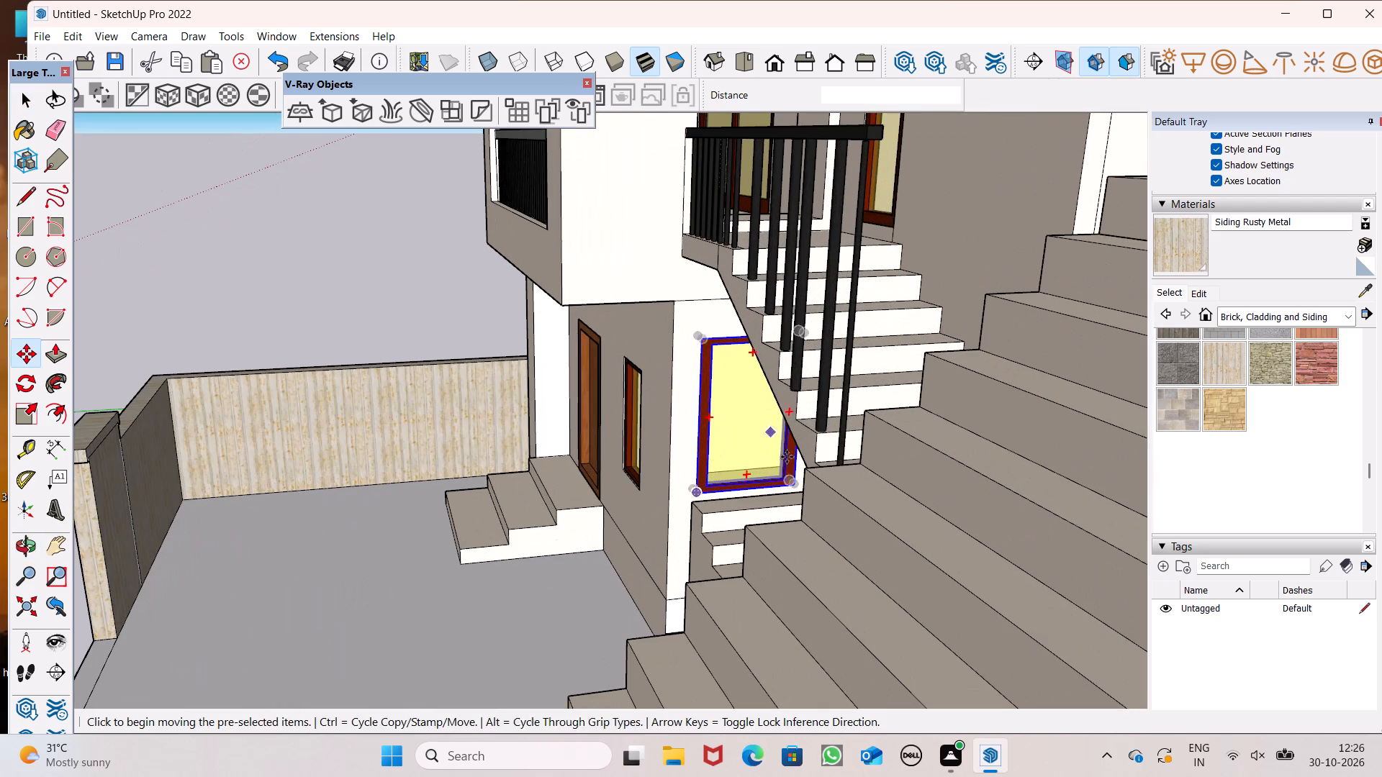
{"action": "key", "text": "Return"}
{"action": "scroll", "coordinate": [803, 491], "scroll_direction": "down", "scroll_amount": 8}
{"action": "middle_click_drag", "start_coordinate": [804, 505], "coordinate": [846, 599]}
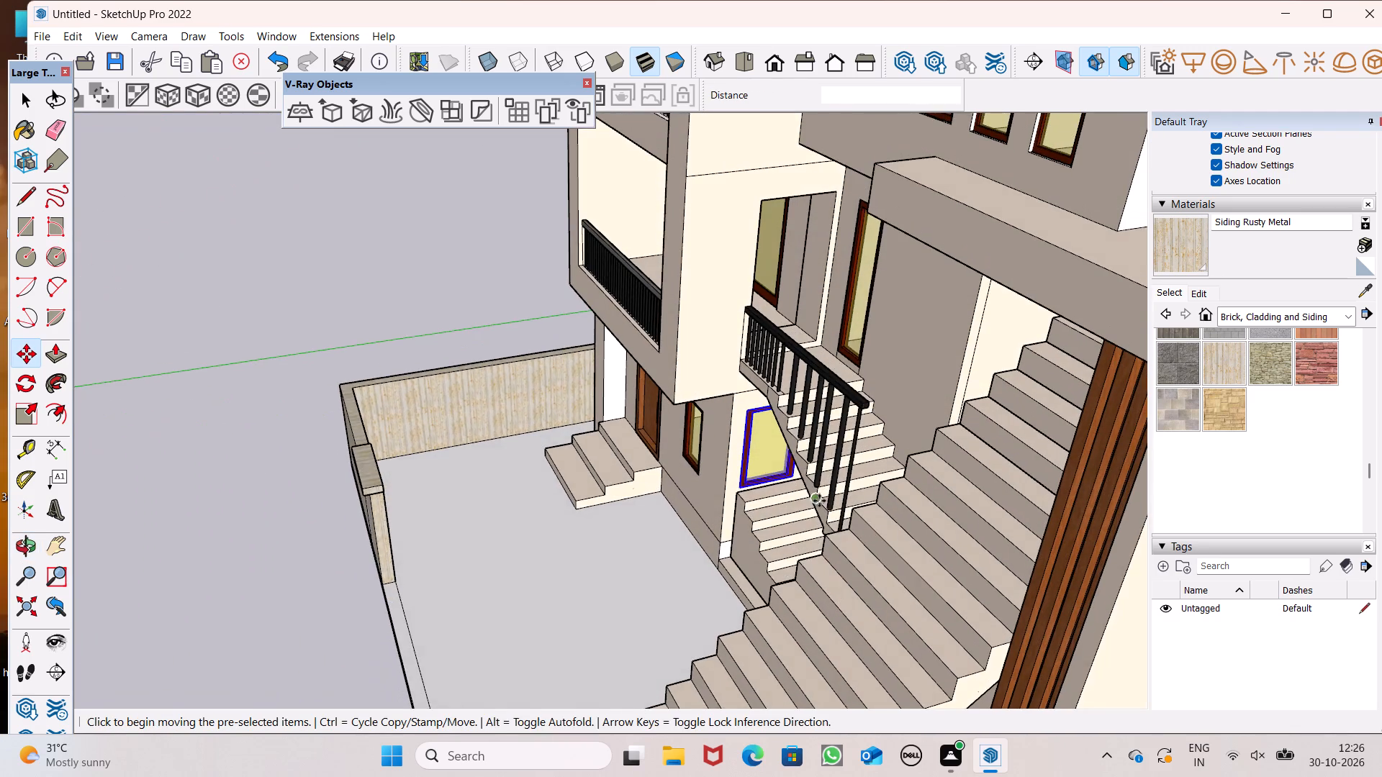
{"action": "scroll", "coordinate": [783, 471], "scroll_direction": "up", "scroll_amount": 7}
{"action": "scroll", "coordinate": [800, 516], "scroll_direction": "down", "scroll_amount": 7}
{"action": "middle_click_drag", "start_coordinate": [804, 517], "coordinate": [824, 544]}
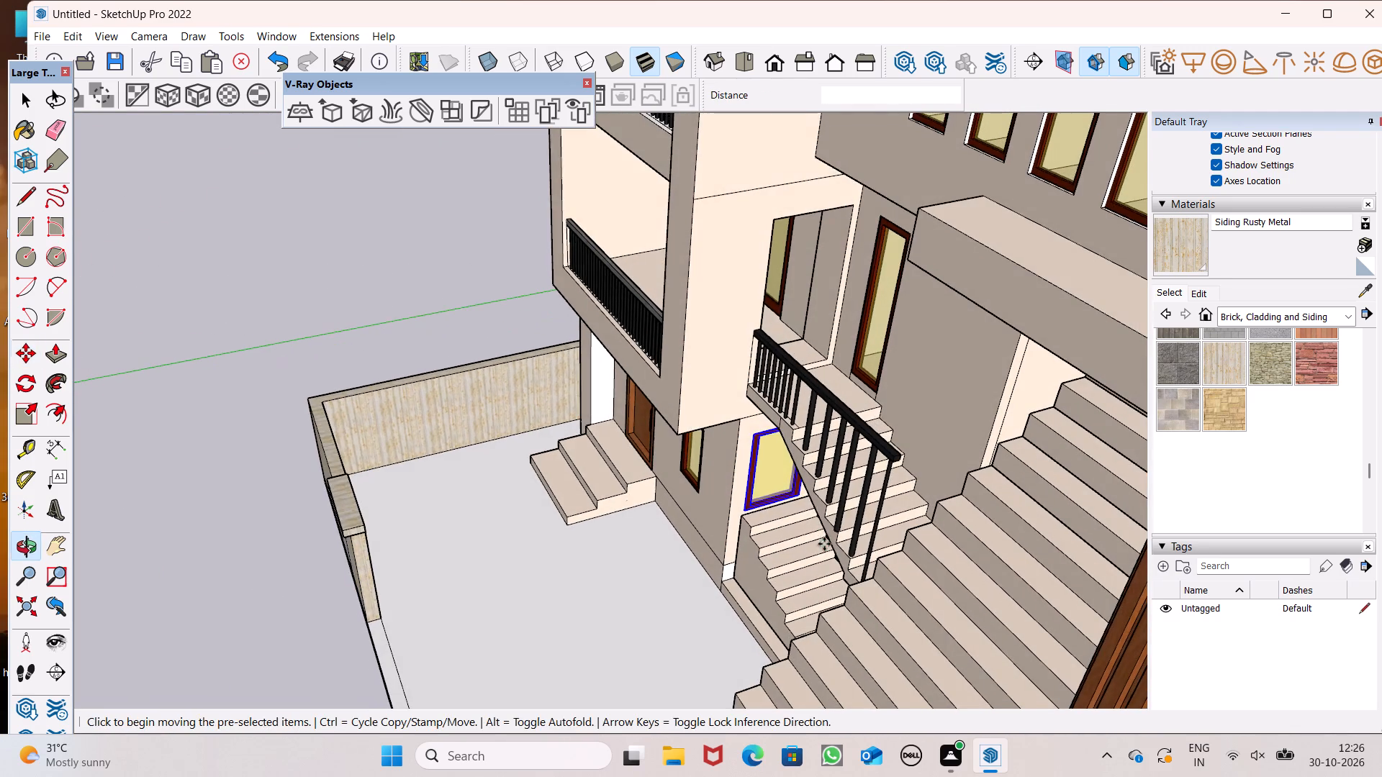
{"action": "middle_click_drag", "start_coordinate": [824, 544], "coordinate": [824, 547]}
{"action": "left_click_drag", "start_coordinate": [797, 496], "coordinate": [802, 481]}
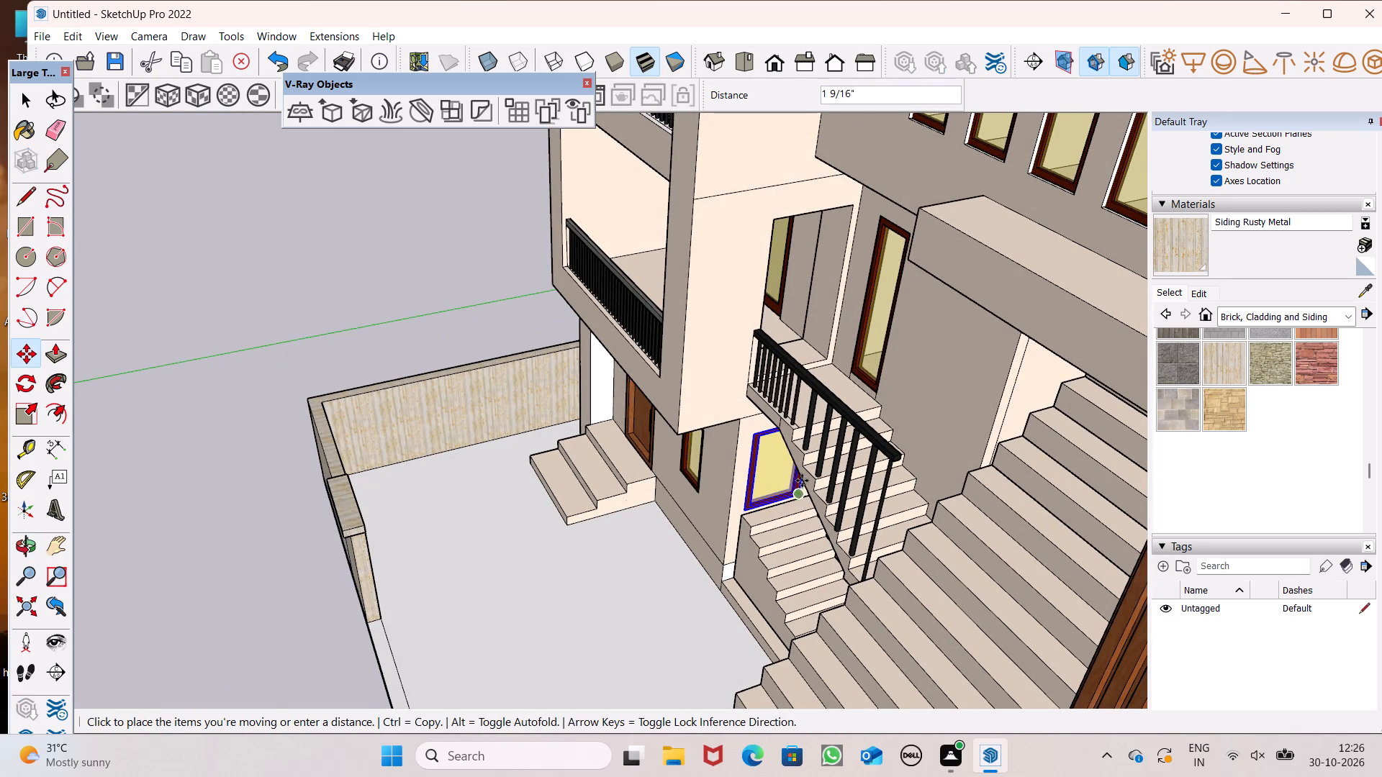
{"action": "left_click_drag", "start_coordinate": [802, 481], "coordinate": [828, 324]}
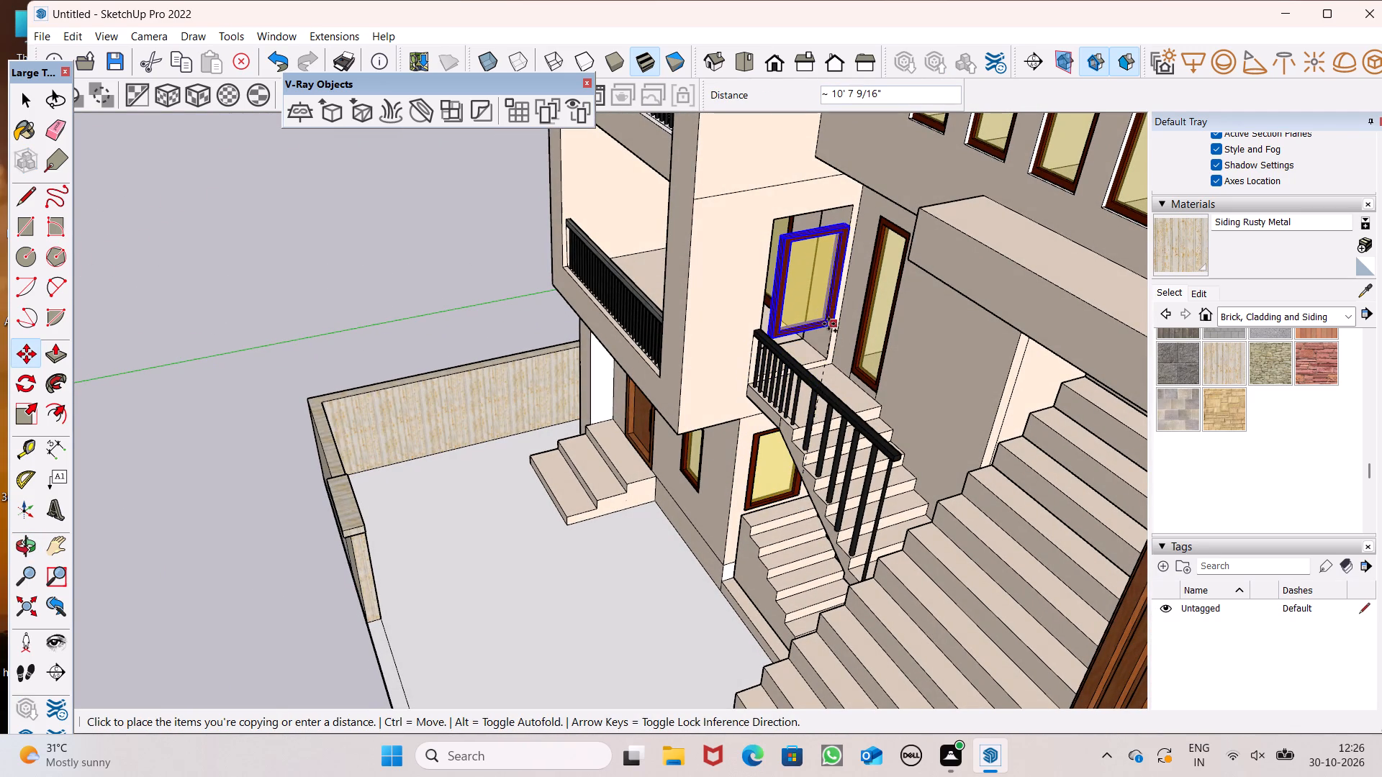
{"action": "left_click_drag", "start_coordinate": [828, 324], "coordinate": [818, 314]}
Move the window copy by its lower corner down towards the bottom corner of the first-floor landing opening.
{"action": "middle_click_drag", "start_coordinate": [848, 366], "coordinate": [690, 311]}
{"action": "scroll", "coordinate": [690, 311], "scroll_direction": "up", "scroll_amount": 5}
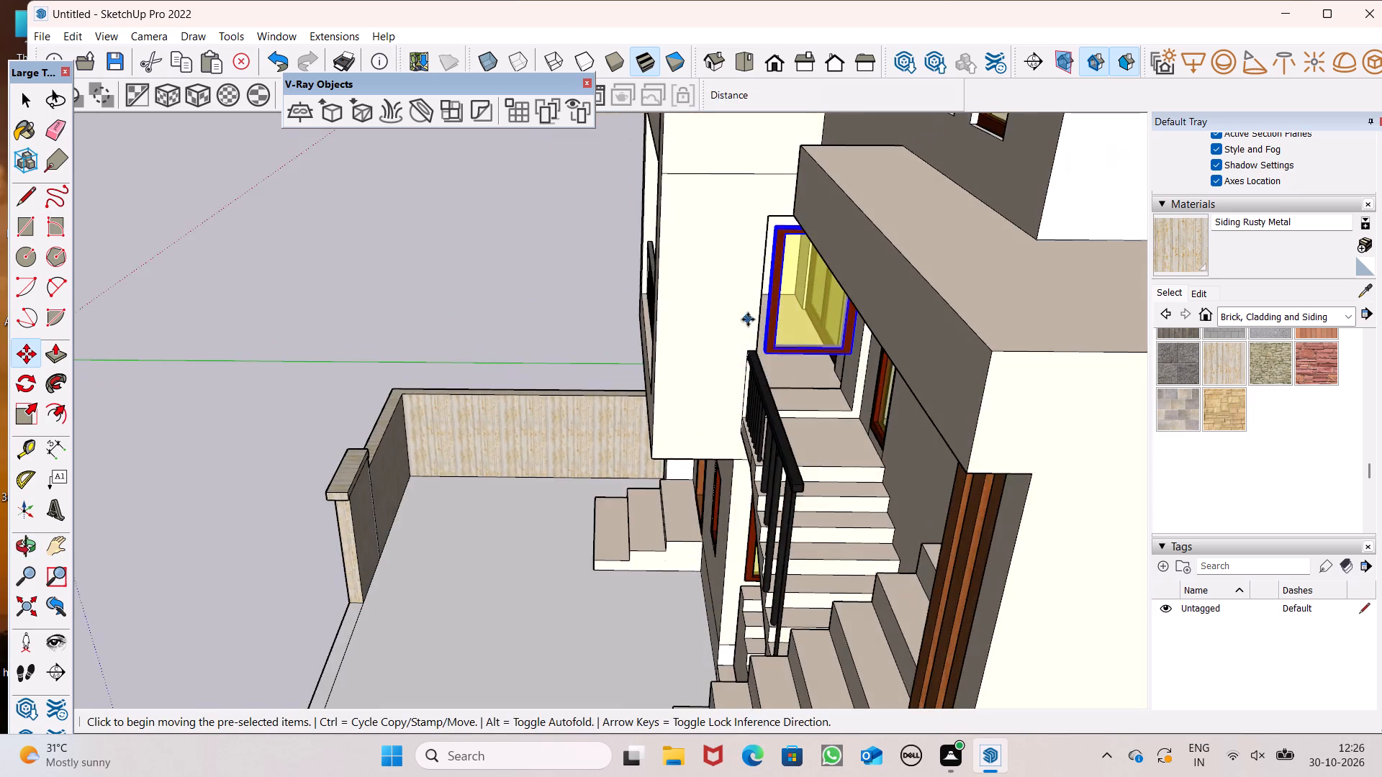
{"action": "scroll", "coordinate": [748, 319], "scroll_direction": "up", "scroll_amount": 4}
{"action": "scroll", "coordinate": [843, 459], "scroll_direction": "up", "scroll_amount": 2}
{"action": "scroll", "coordinate": [824, 434], "scroll_direction": "down", "scroll_amount": 6}
{"action": "middle_click", "coordinate": [836, 459]}
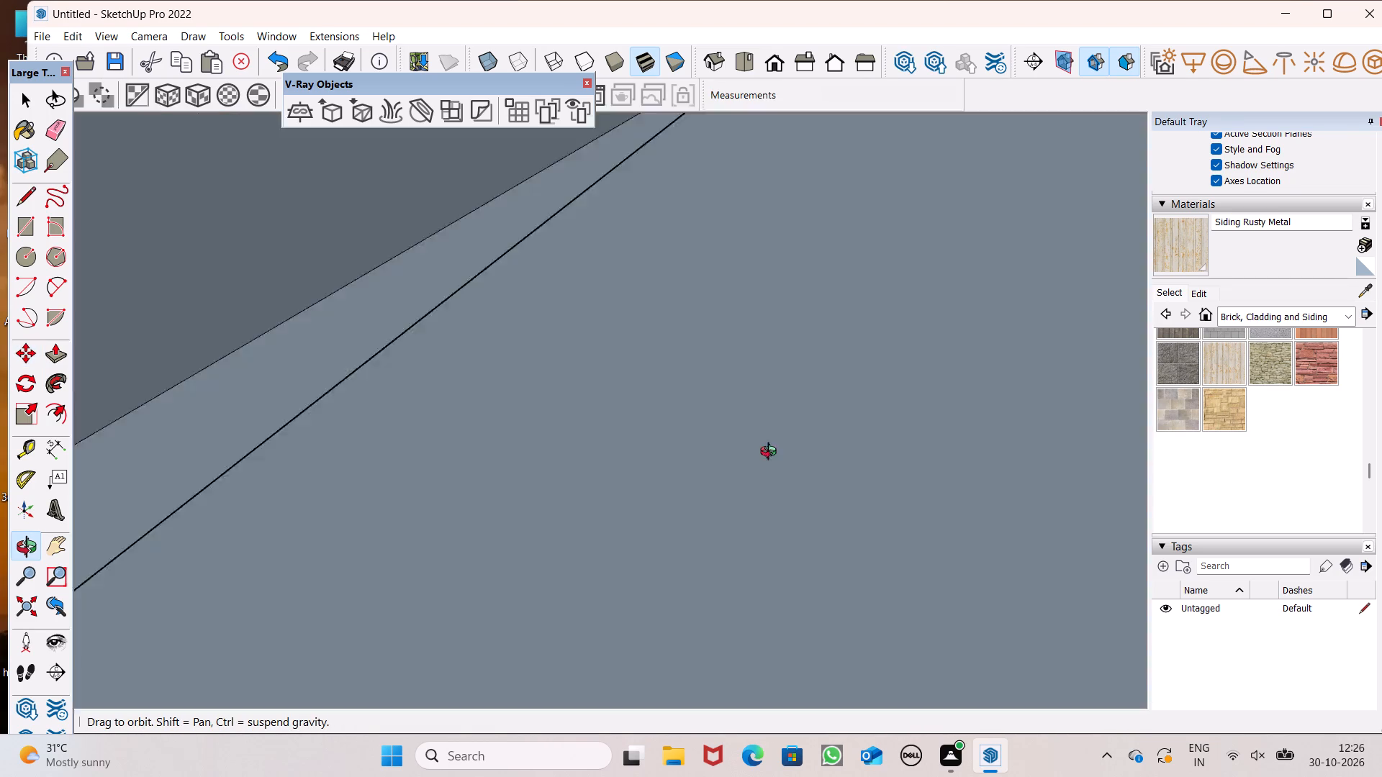
{"action": "scroll", "coordinate": [949, 405], "scroll_direction": "up", "scroll_amount": 5}
{"action": "left_click_drag", "start_coordinate": [907, 407], "coordinate": [907, 447]}
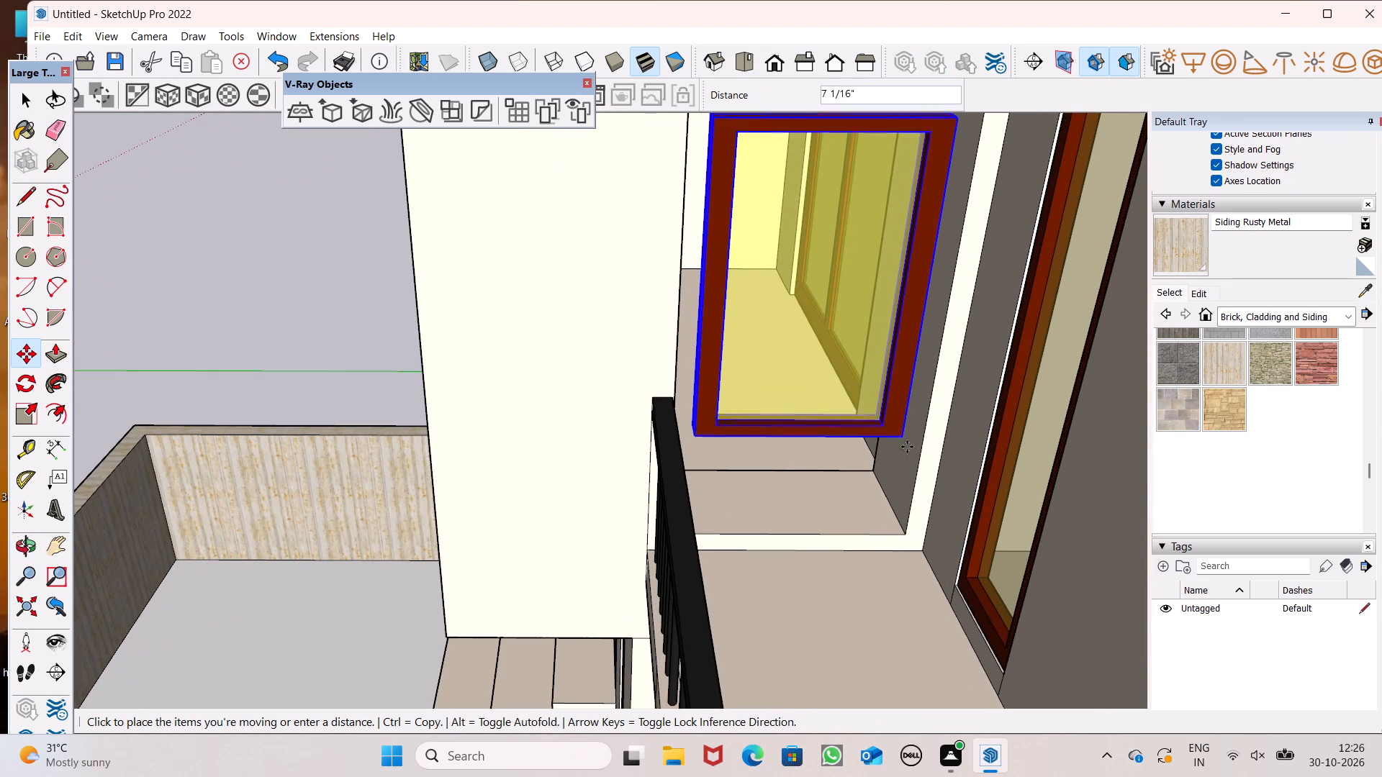
{"action": "left_click_drag", "start_coordinate": [907, 447], "coordinate": [902, 515]}
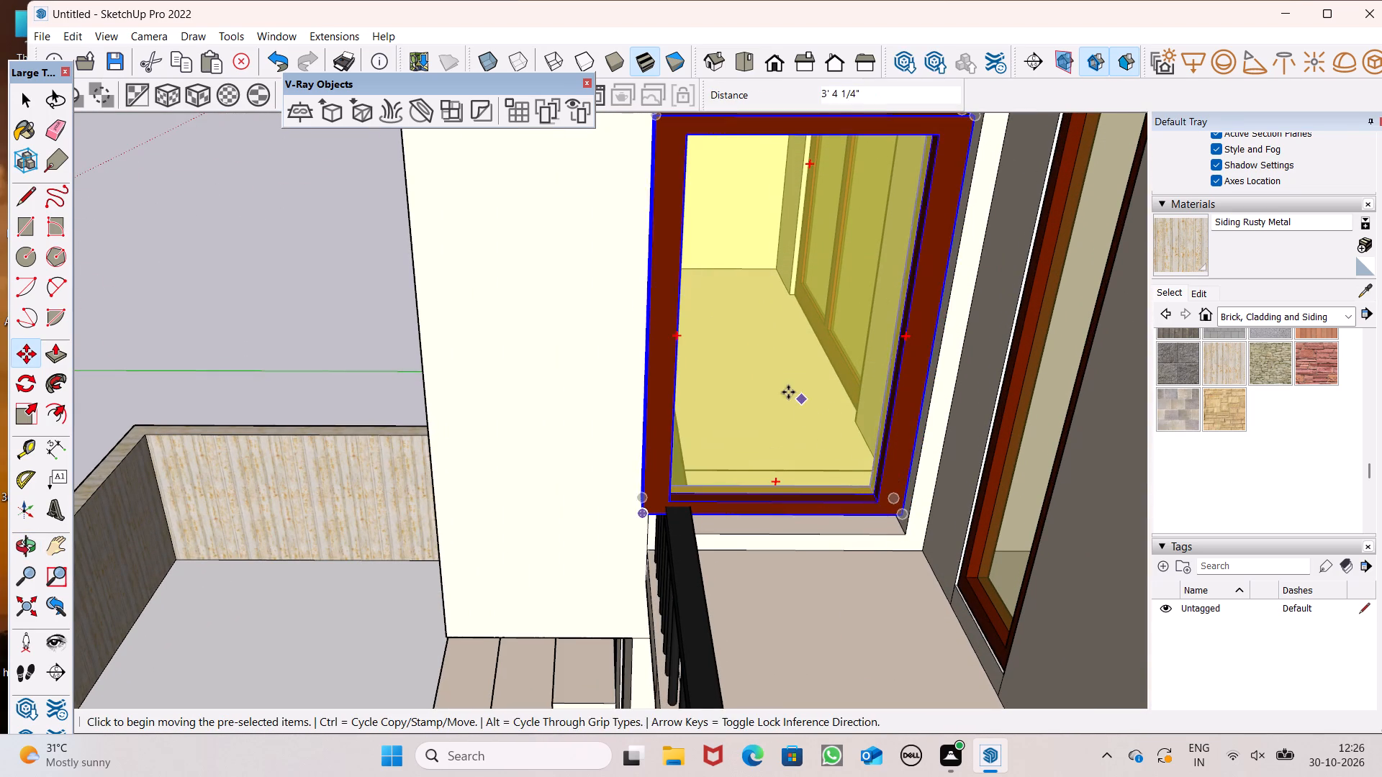
Reposition the window copy so its lower corner sits in the bottom corner of the landing opening, in line with the wall.
{"action": "left_click_drag", "start_coordinate": [903, 514], "coordinate": [900, 531]}
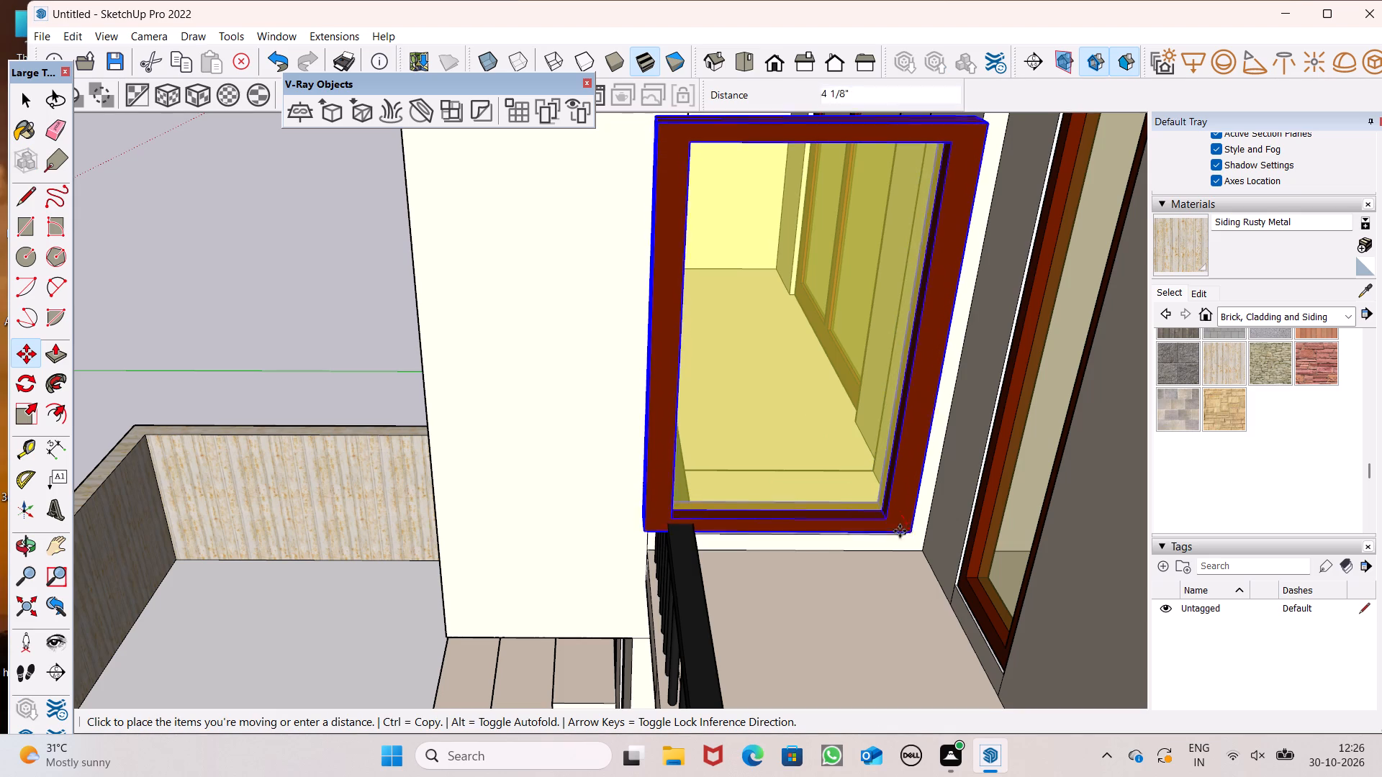
{"action": "left_click_drag", "start_coordinate": [900, 531], "coordinate": [939, 368]}
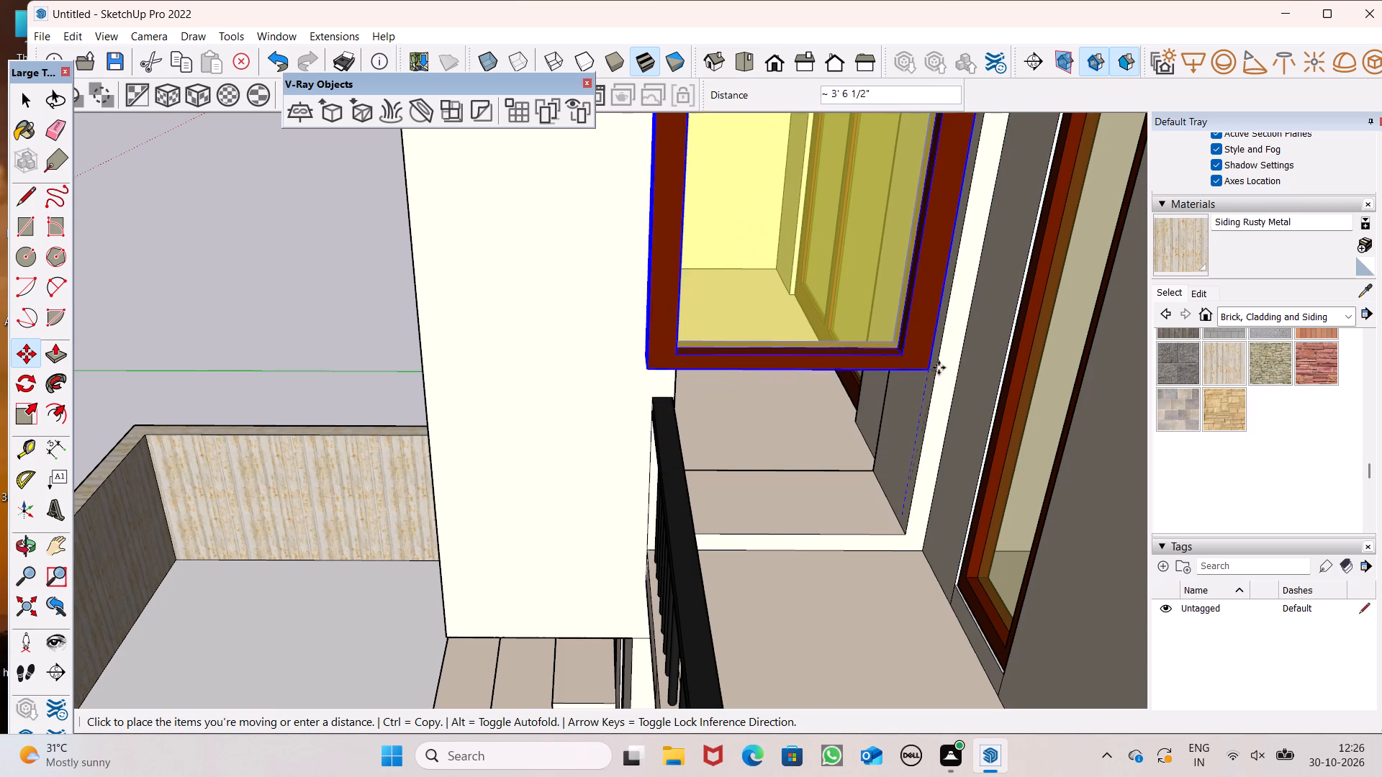
{"action": "left_click_drag", "start_coordinate": [939, 368], "coordinate": [939, 367]}
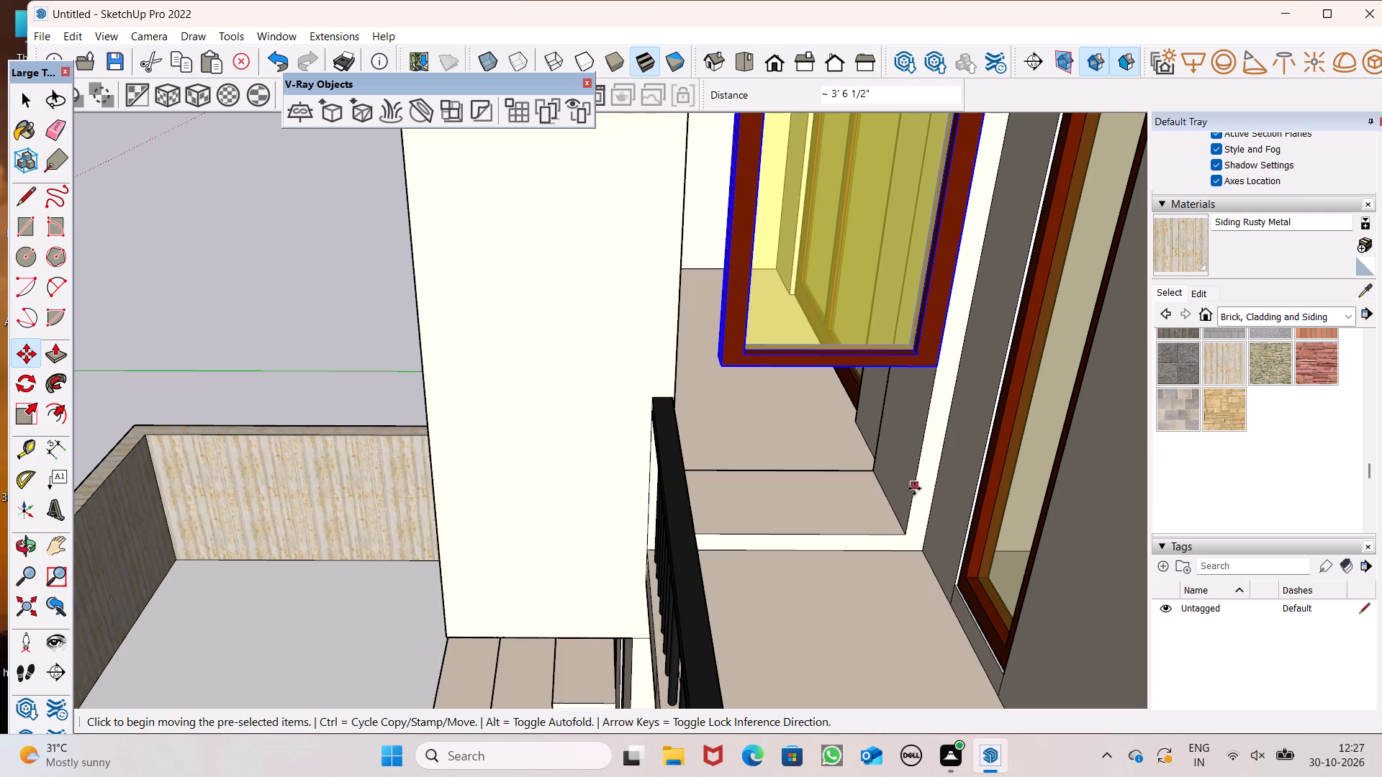
{"action": "middle_click_drag", "start_coordinate": [916, 517], "coordinate": [916, 489]}
{"action": "scroll", "coordinate": [905, 398], "scroll_direction": "up", "scroll_amount": 1}
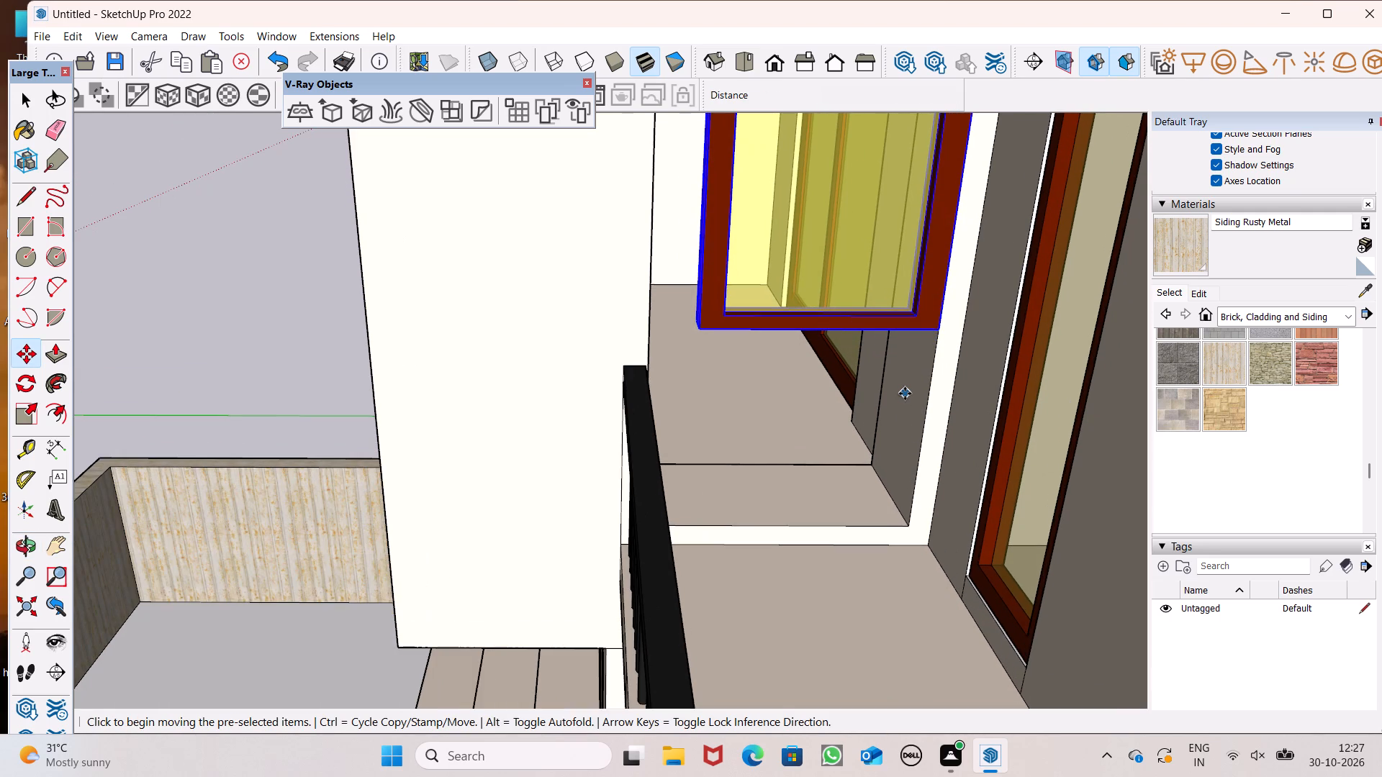
{"action": "left_click_drag", "start_coordinate": [938, 330], "coordinate": [911, 517]}
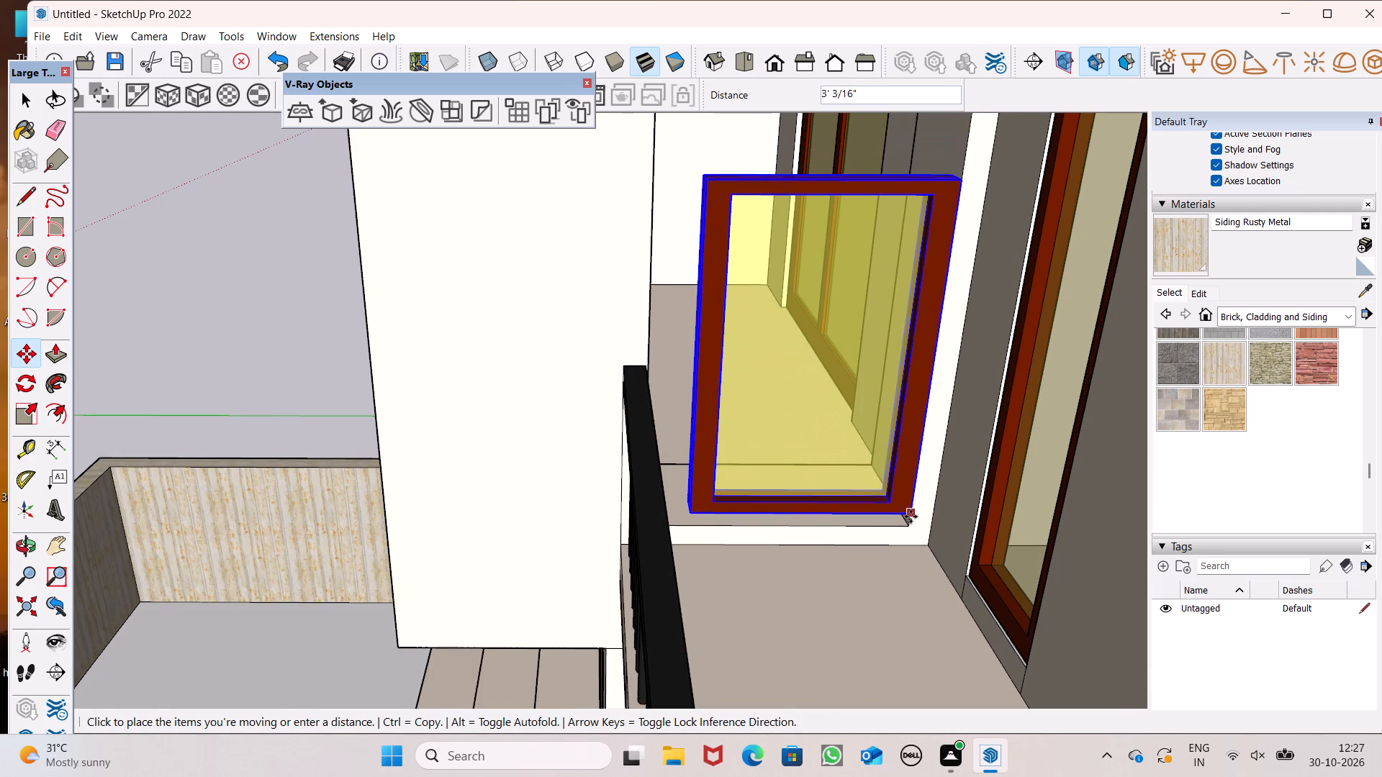
{"action": "left_click_drag", "start_coordinate": [911, 517], "coordinate": [901, 519]}
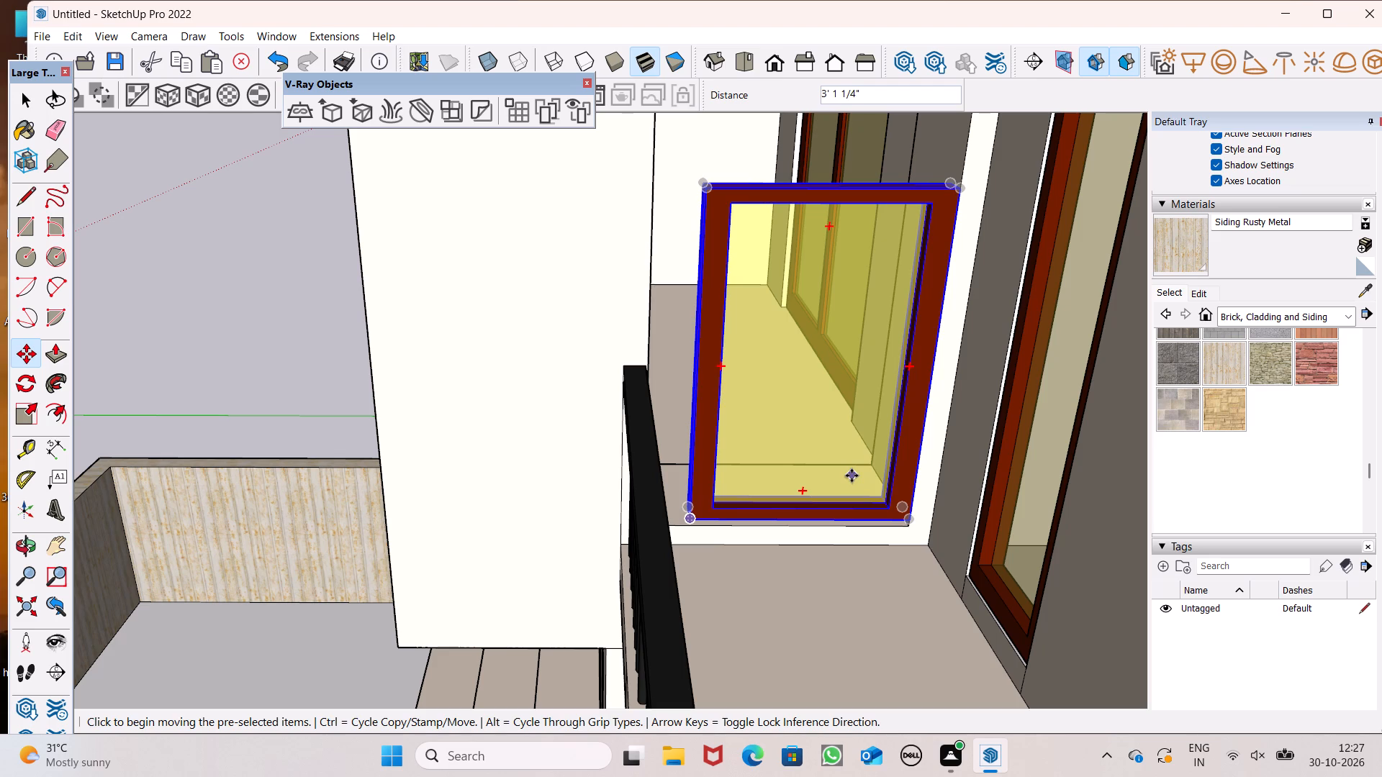
Scale the landing window wider along the red axis so it reaches the opening's far side at the projecting wall.
{"action": "scroll", "coordinate": [839, 456], "scroll_direction": "down", "scroll_amount": 1}
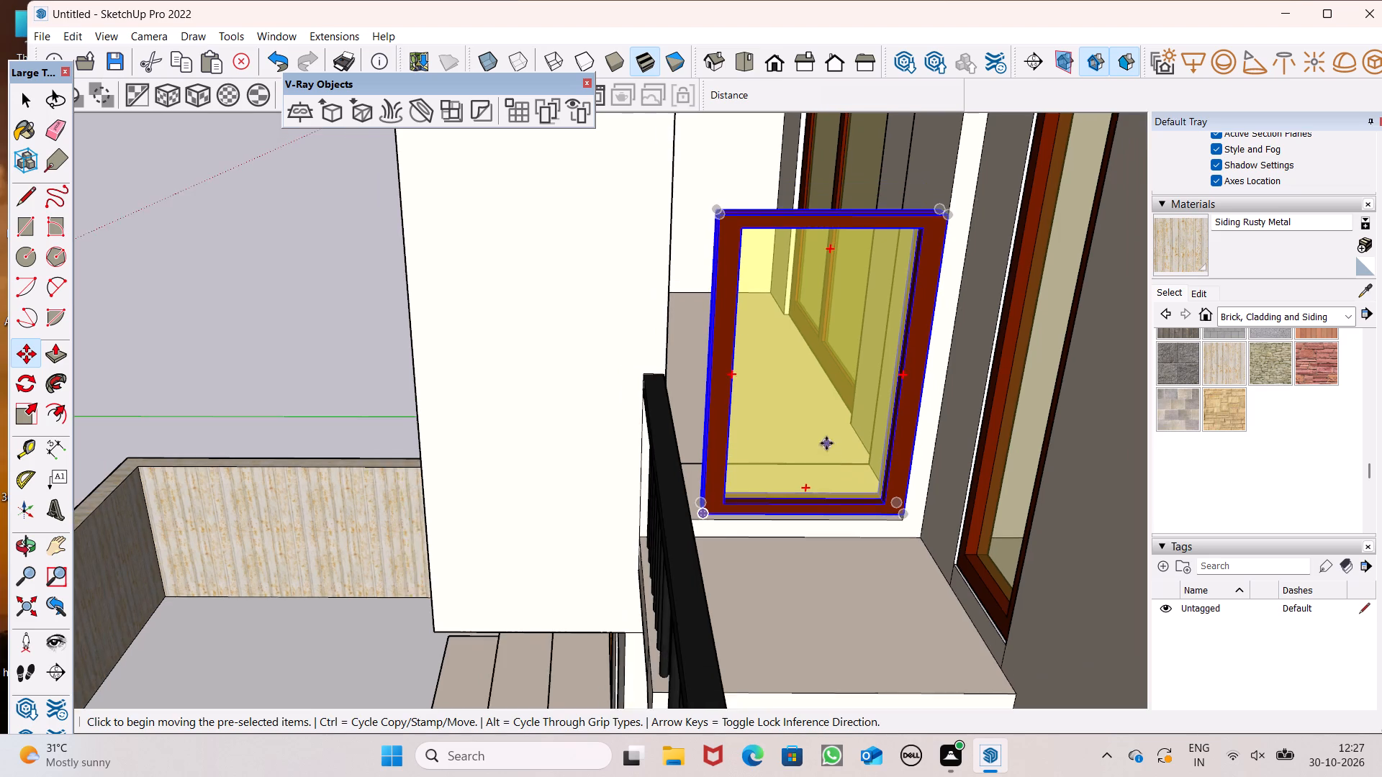
{"action": "middle_click_drag", "start_coordinate": [826, 442], "coordinate": [865, 497]}
{"action": "key", "text": "space"}
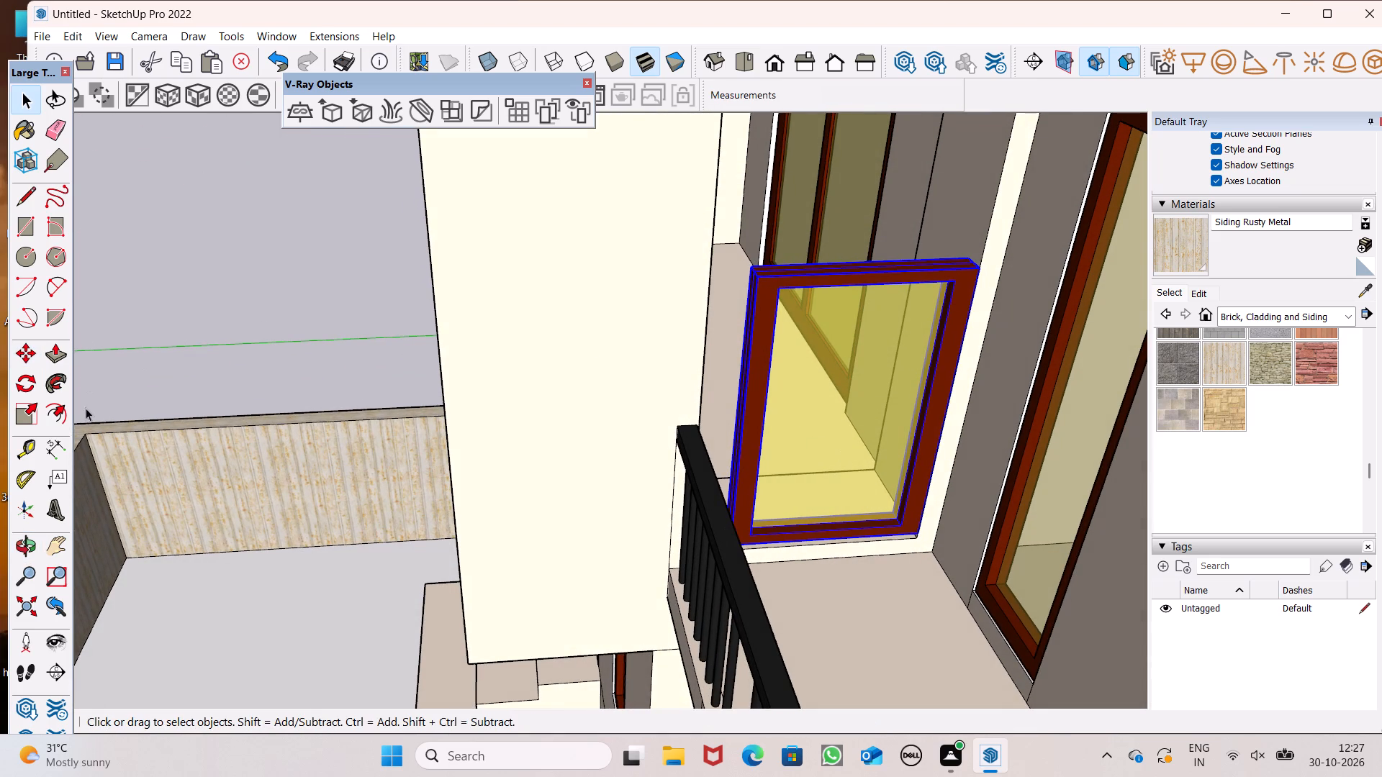
{"action": "left_click", "coordinate": [30, 413]}
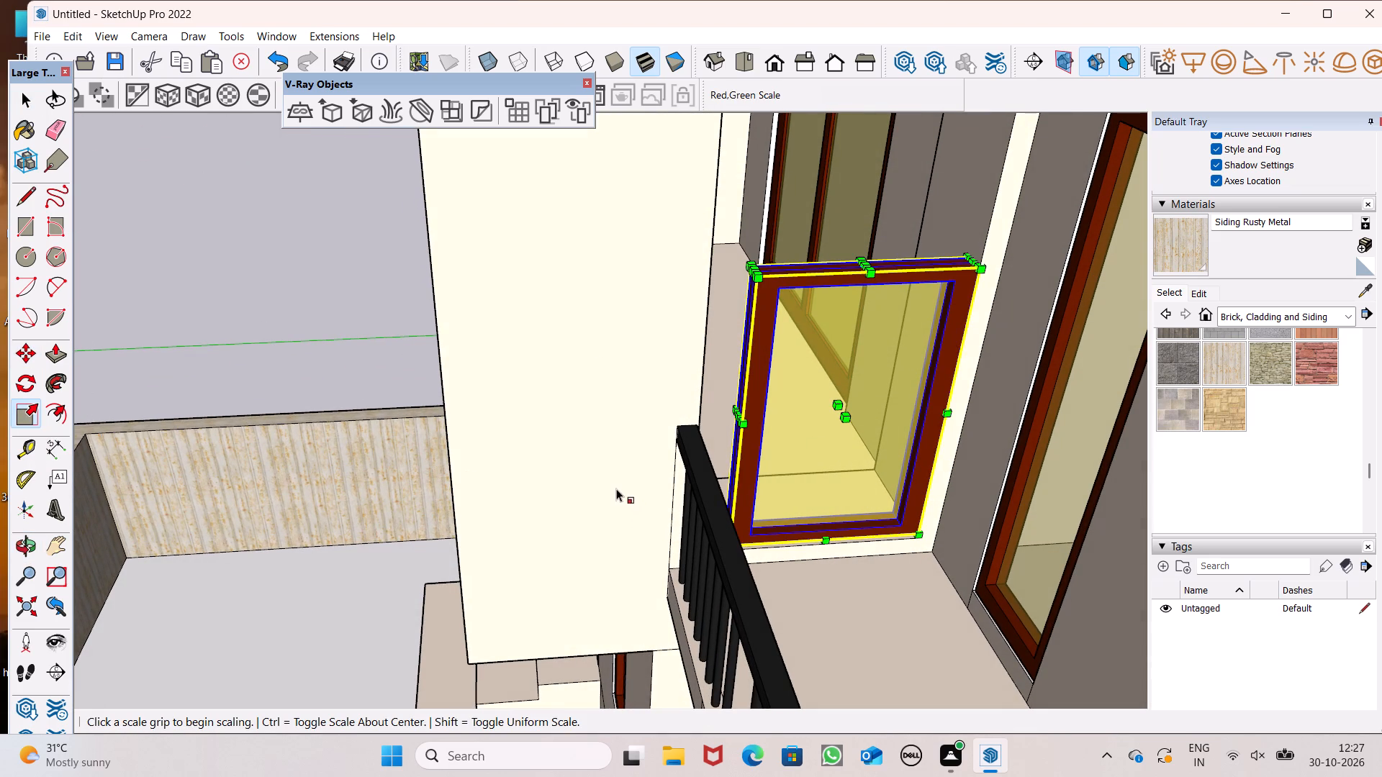
{"action": "middle_click_drag", "start_coordinate": [615, 501], "coordinate": [767, 573]}
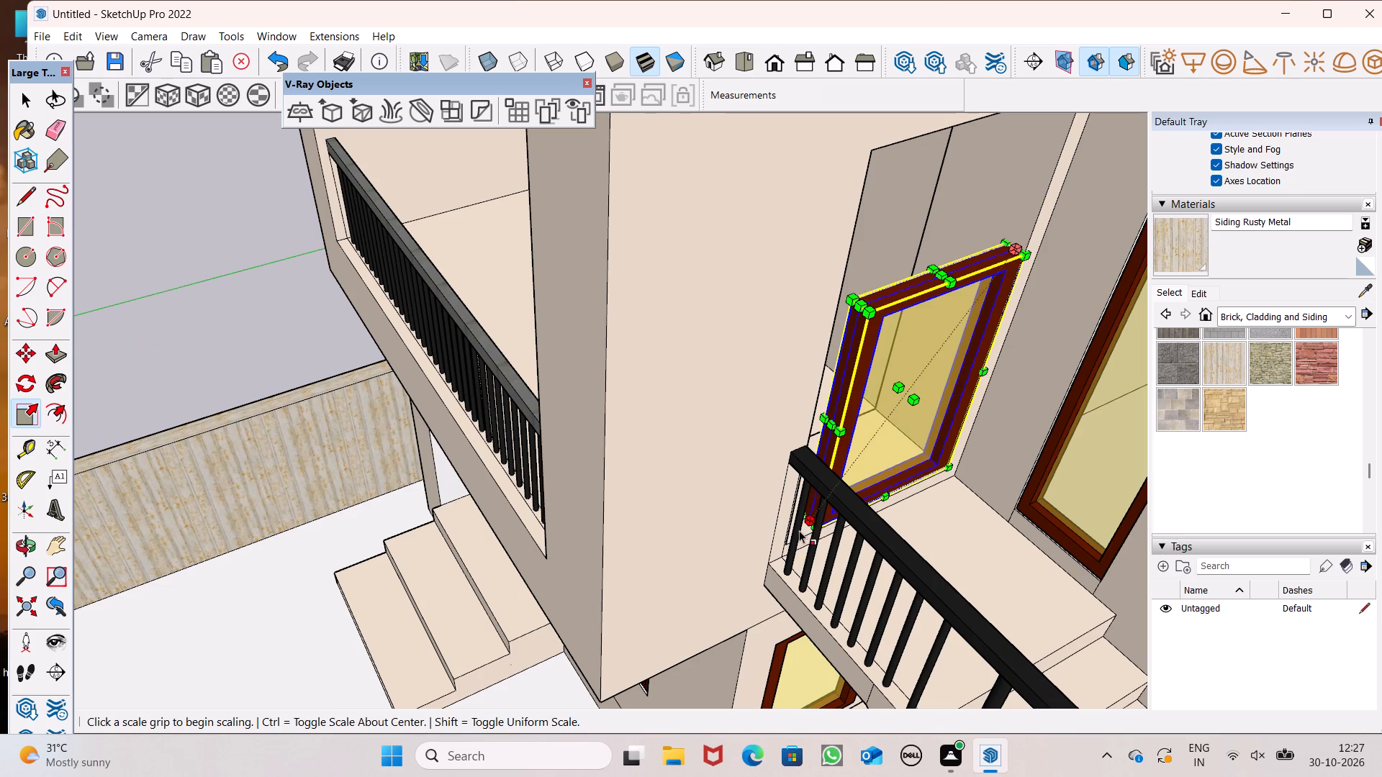
{"action": "middle_click_drag", "start_coordinate": [902, 393], "coordinate": [836, 424]}
{"action": "scroll", "coordinate": [834, 424], "scroll_direction": "up", "scroll_amount": 6}
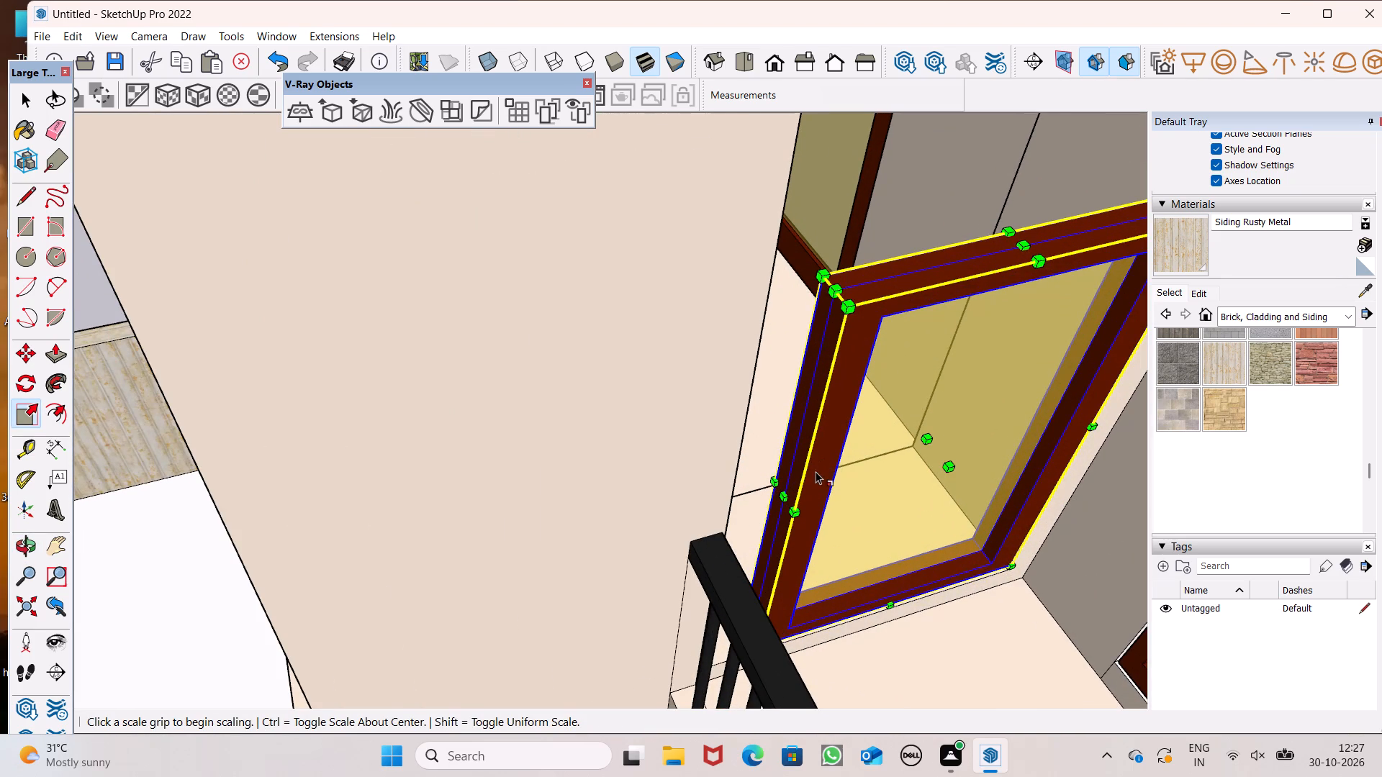
{"action": "scroll", "coordinate": [808, 480], "scroll_direction": "up", "scroll_amount": 3}
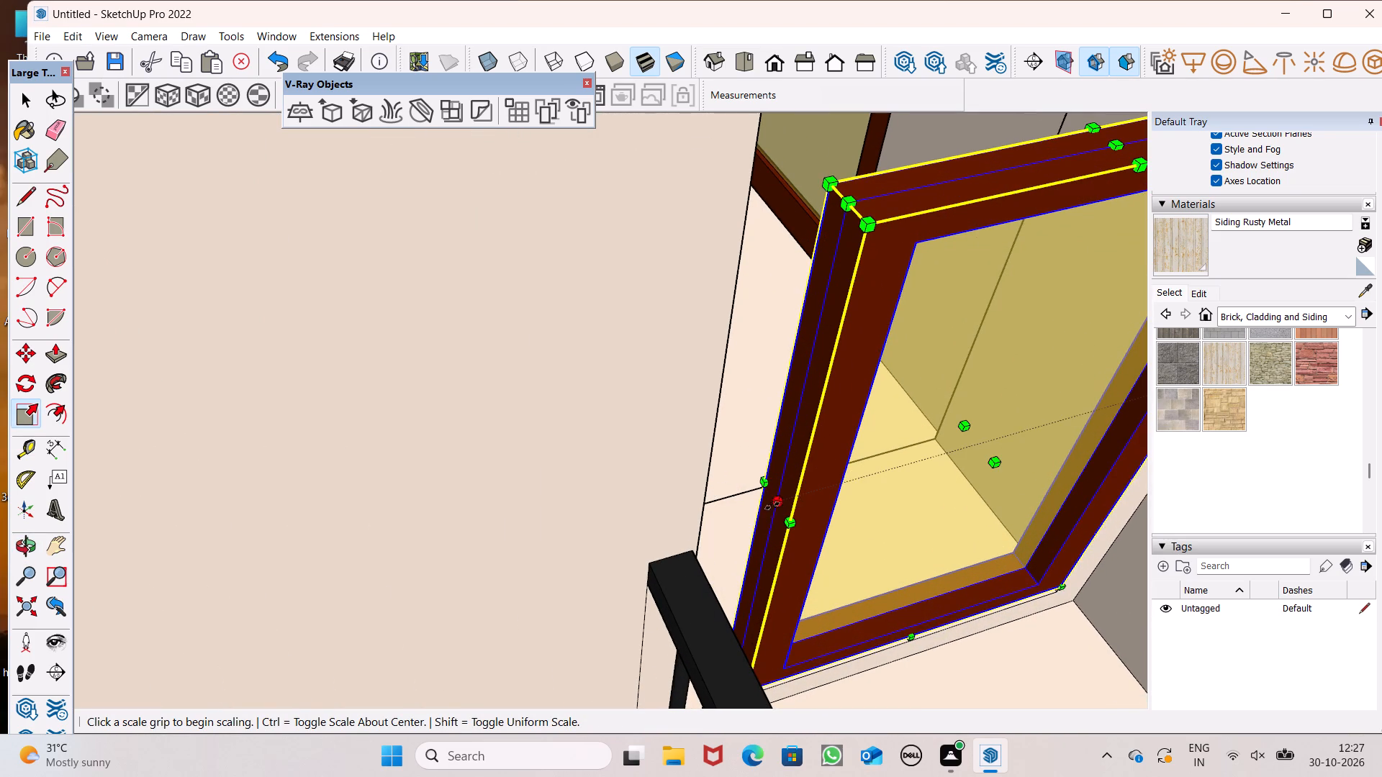
{"action": "left_click_drag", "start_coordinate": [774, 502], "coordinate": [705, 503]}
{"action": "scroll", "coordinate": [646, 399], "scroll_direction": "down", "scroll_amount": 9}
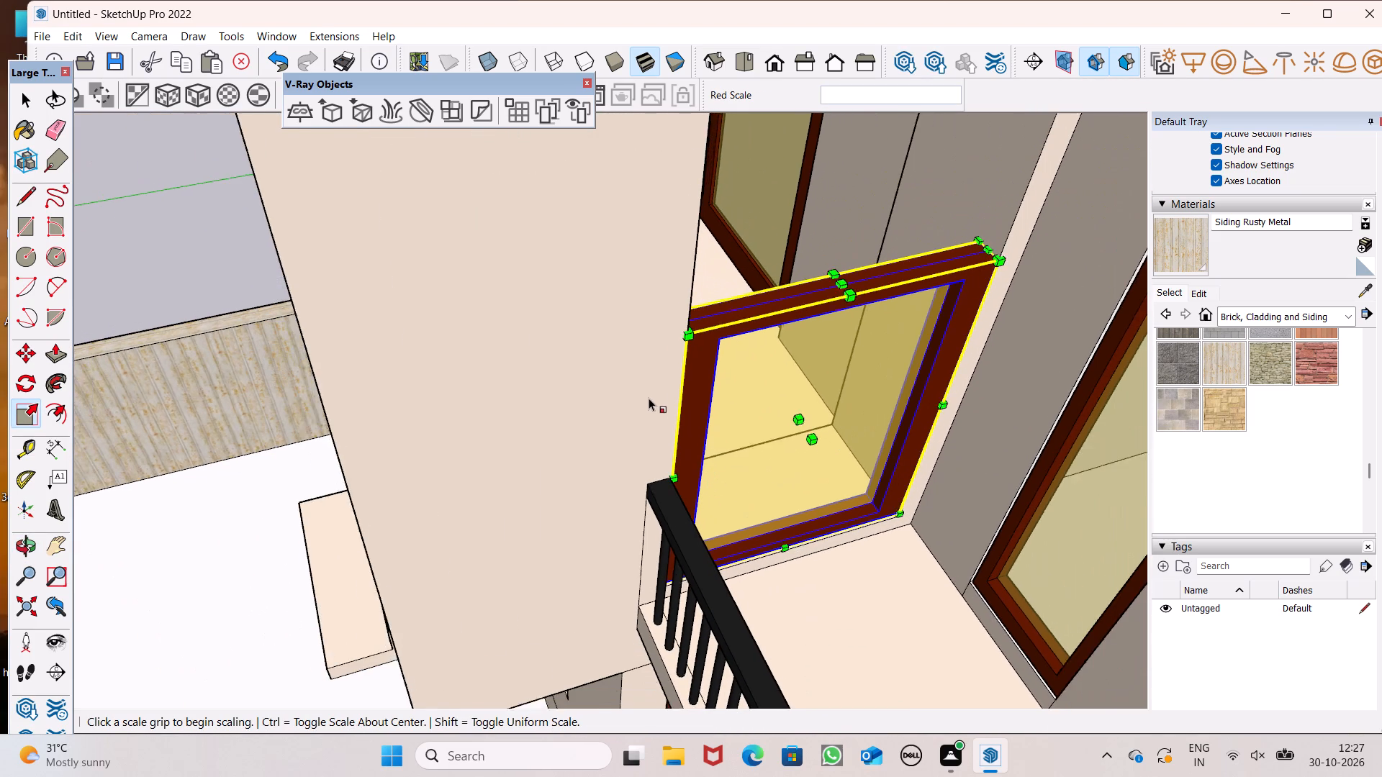
{"action": "scroll", "coordinate": [649, 398], "scroll_direction": "down", "scroll_amount": 5}
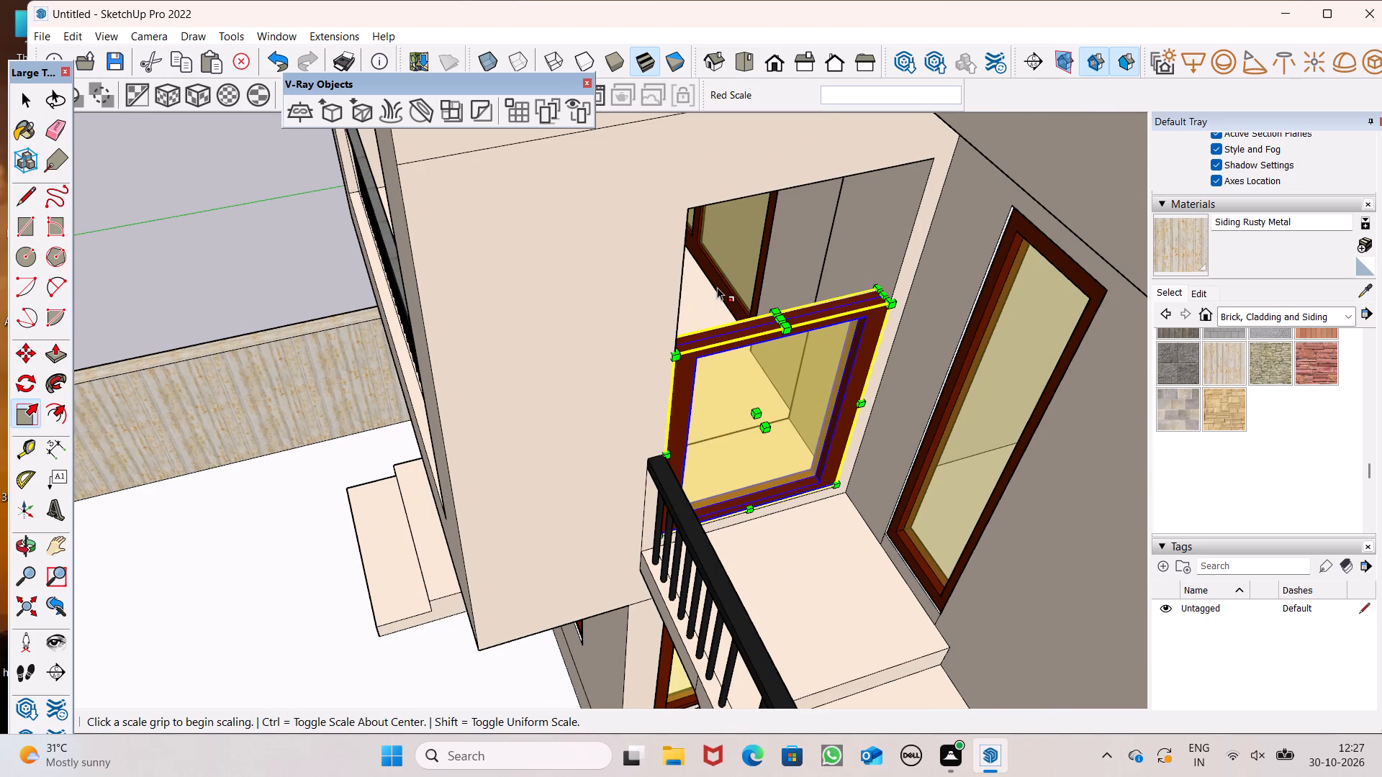
Scale the landing window taller by about 1.57 along the blue axis to fill the opening, and deselect it.
{"action": "middle_click", "coordinate": [746, 323]}
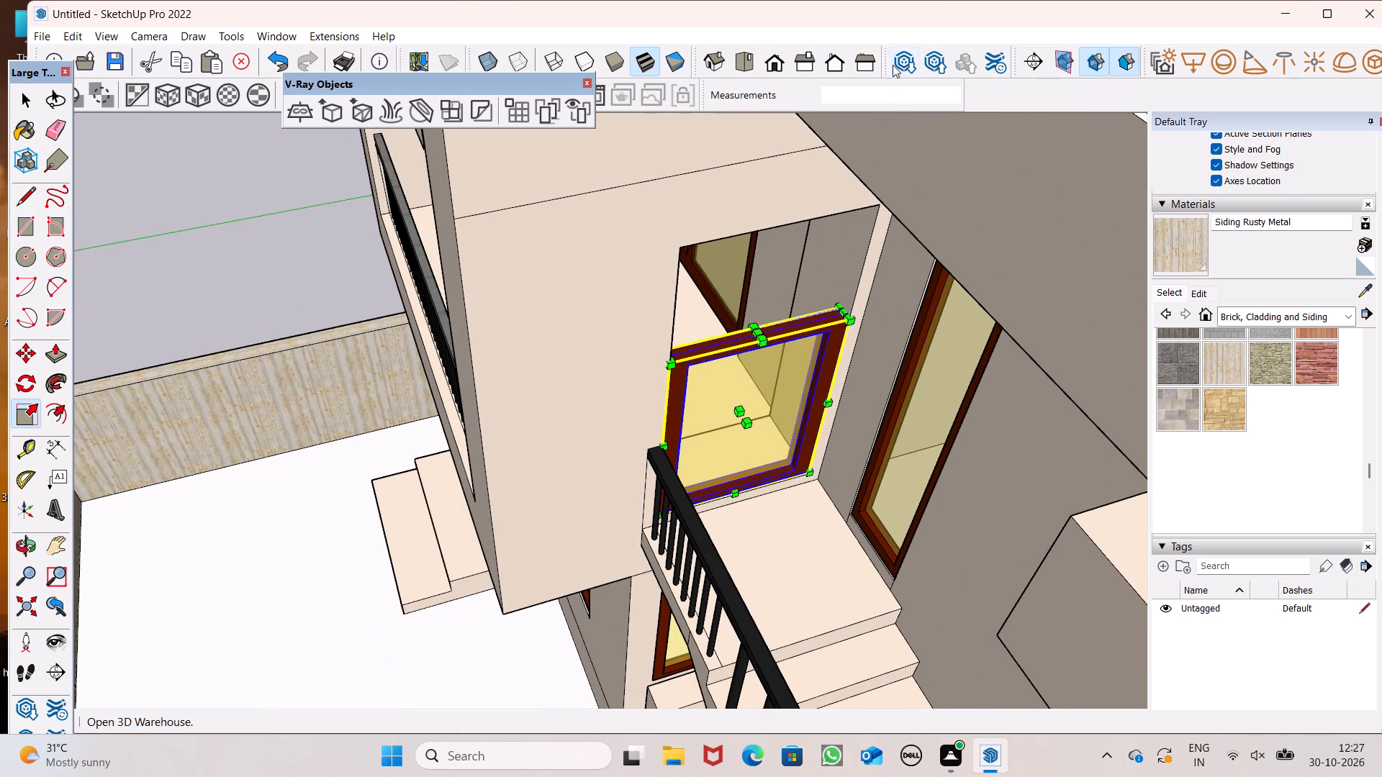
{"action": "scroll", "coordinate": [710, 190], "scroll_direction": "up", "scroll_amount": 4}
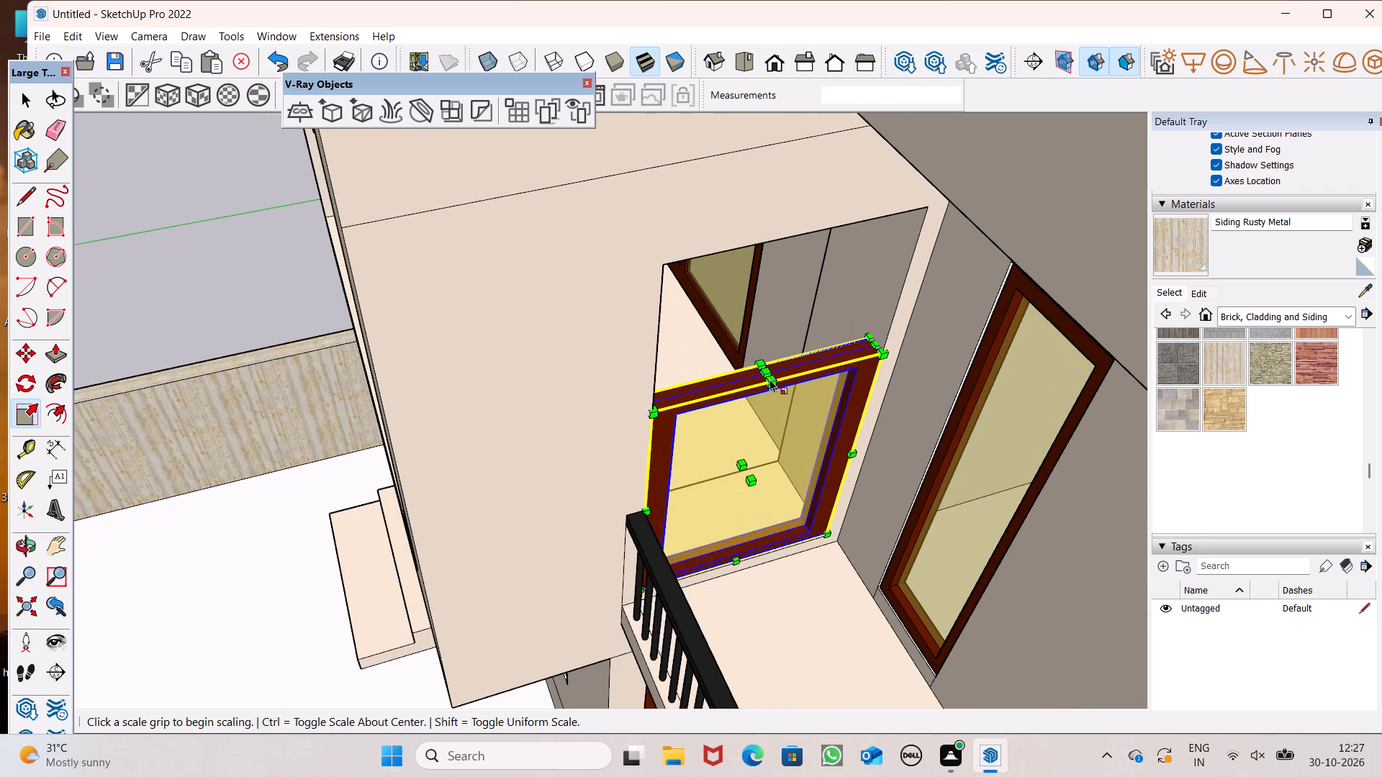
{"action": "left_click_drag", "start_coordinate": [766, 388], "coordinate": [710, 262]}
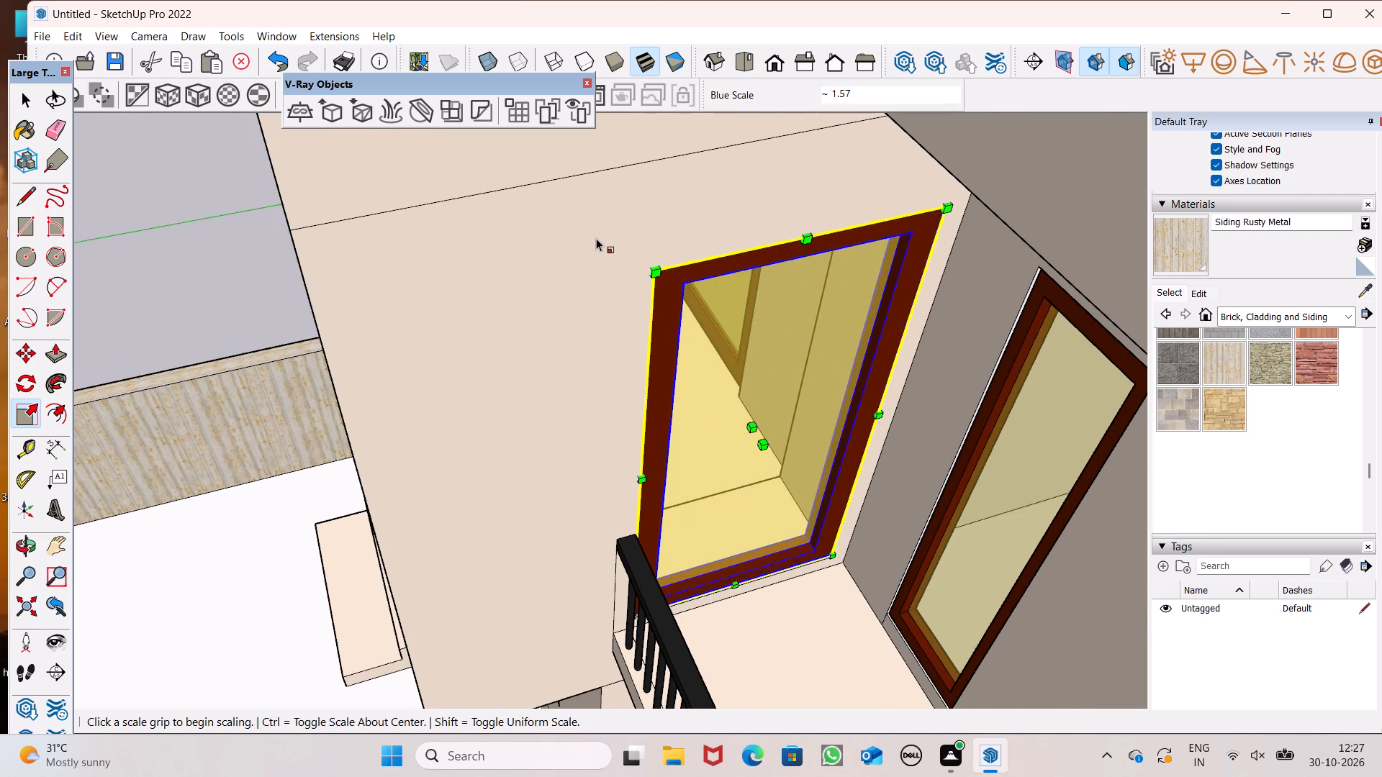
{"action": "scroll", "coordinate": [595, 238], "scroll_direction": "down", "scroll_amount": 11}
{"action": "key", "text": "space"}
{"action": "type", "text": "V"}
{"action": "scroll", "coordinate": [579, 226], "scroll_direction": "down", "scroll_amount": 3}
{"action": "middle_click_drag", "start_coordinate": [453, 391], "coordinate": [459, 398]}
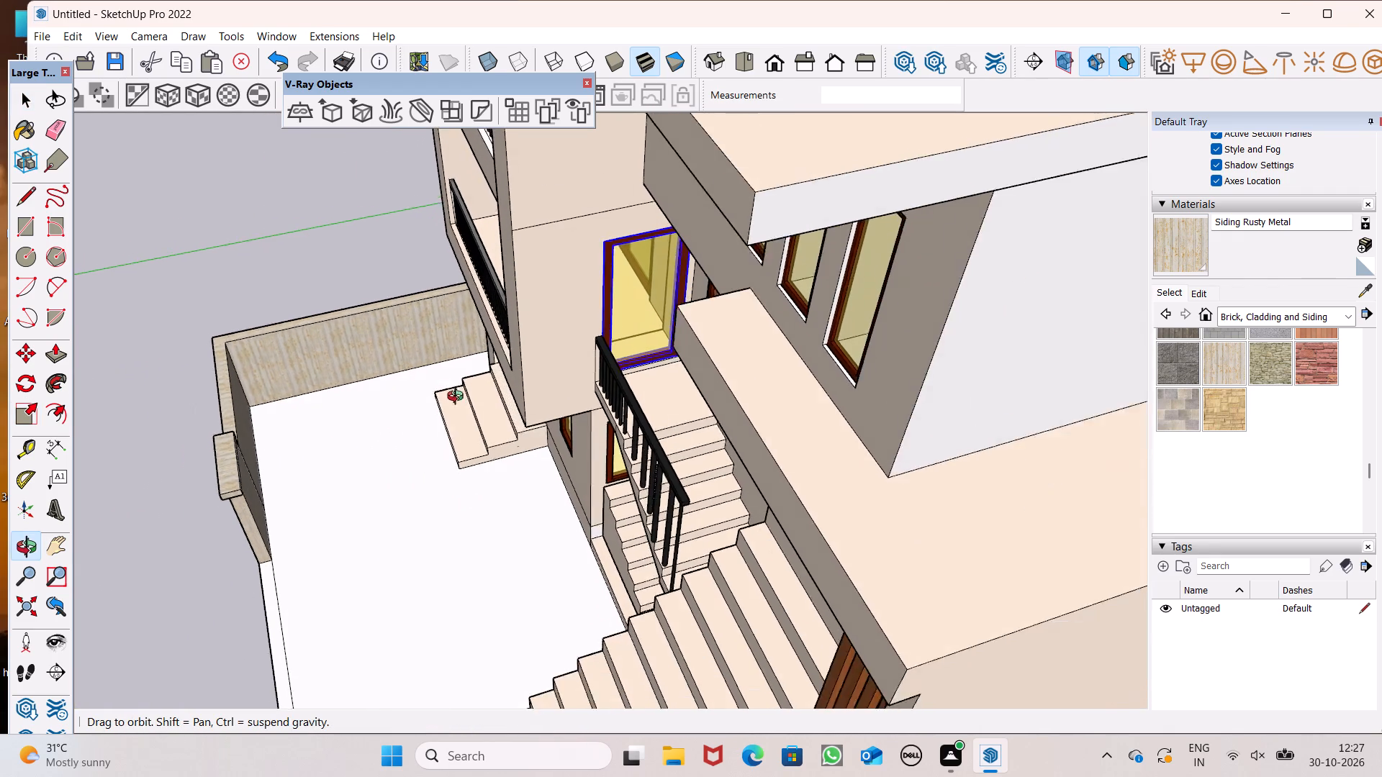
{"action": "middle_click_drag", "start_coordinate": [459, 398], "coordinate": [683, 322]}
{"action": "left_click_drag", "start_coordinate": [175, 368], "coordinate": [180, 355]}
Paint the white side wall of the entrance recess beside the wooden door with 0012_Bisque from the Colors-Named collection.
{"action": "scroll", "coordinate": [461, 339], "scroll_direction": "down", "scroll_amount": 4}
{"action": "middle_click_drag", "start_coordinate": [556, 360], "coordinate": [774, 78]}
{"action": "scroll", "coordinate": [839, 360], "scroll_direction": "down", "scroll_amount": 3}
{"action": "middle_click_drag", "start_coordinate": [796, 382], "coordinate": [921, 647]}
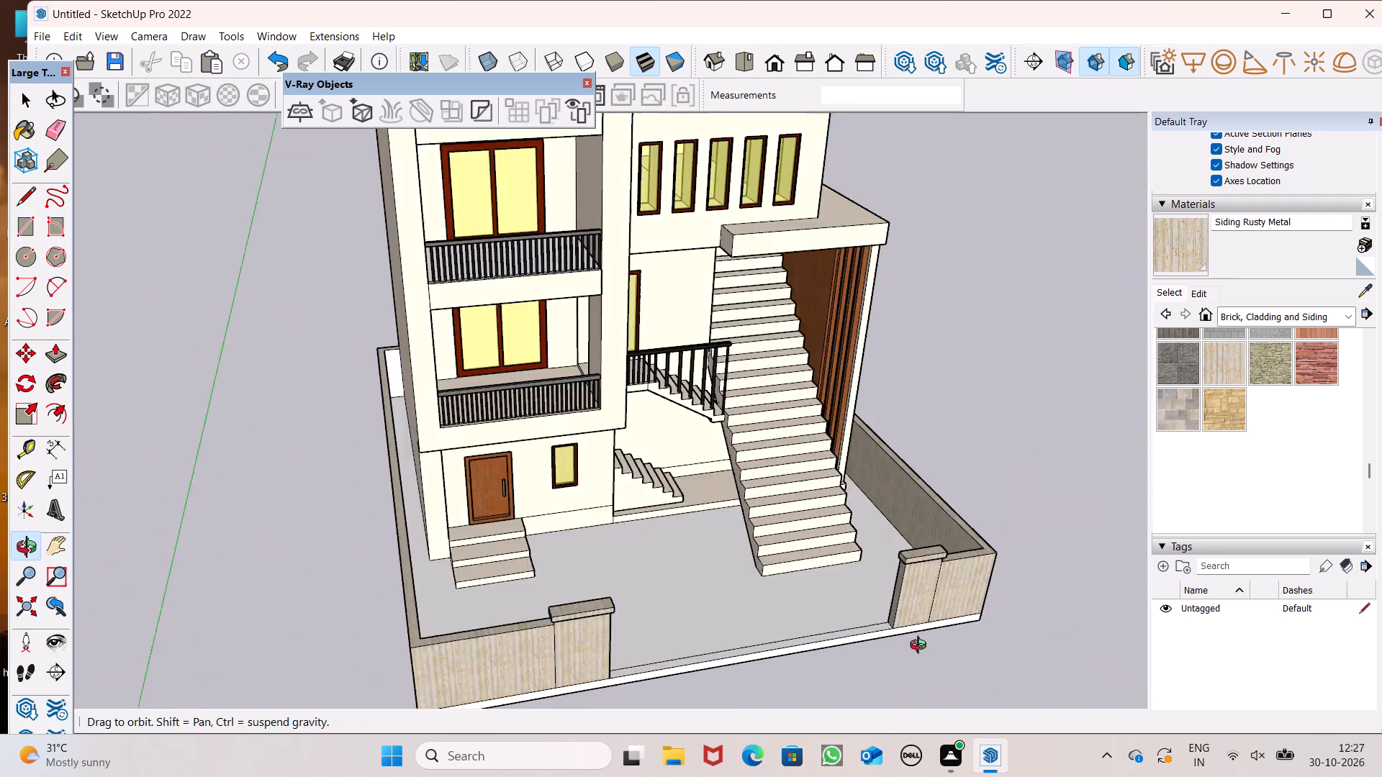
{"action": "middle_click_drag", "start_coordinate": [921, 647], "coordinate": [1006, 630]}
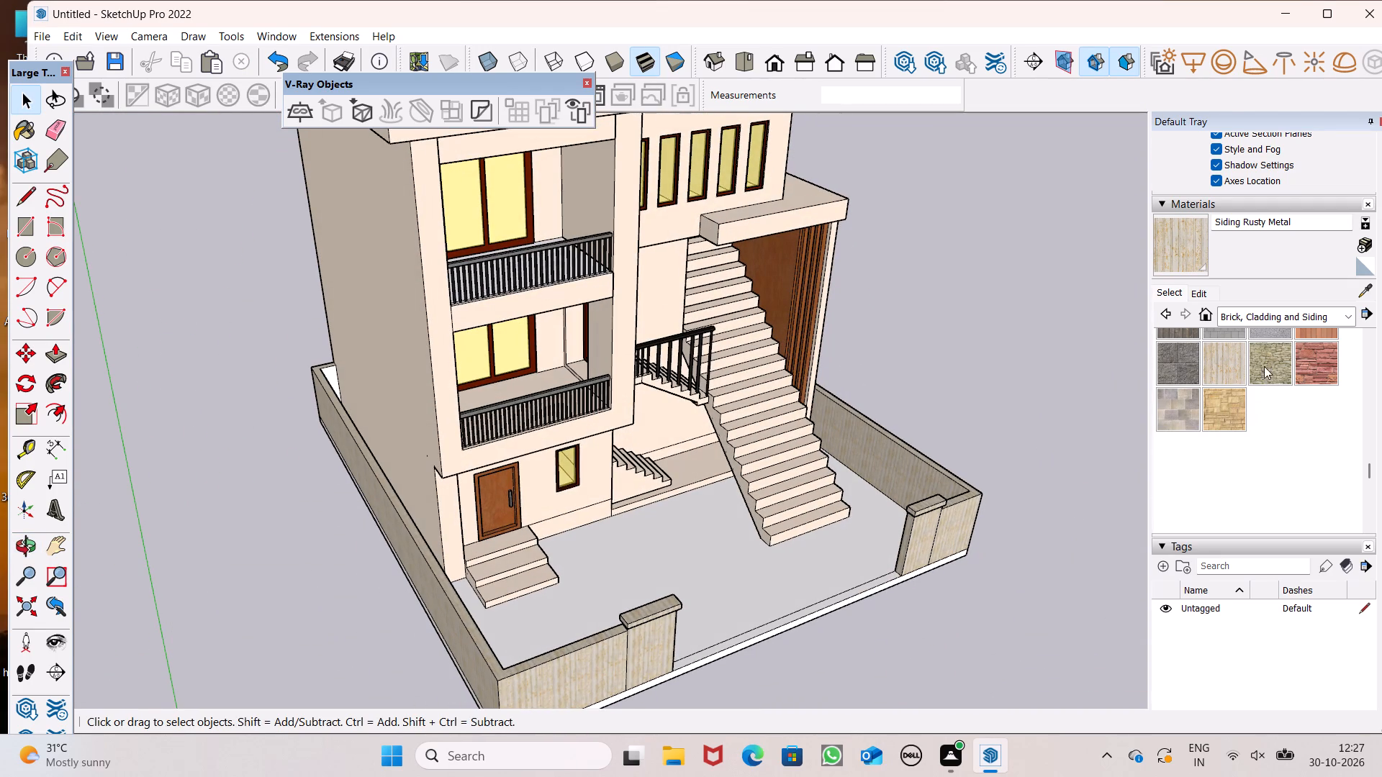
{"action": "left_click", "coordinate": [1258, 317]}
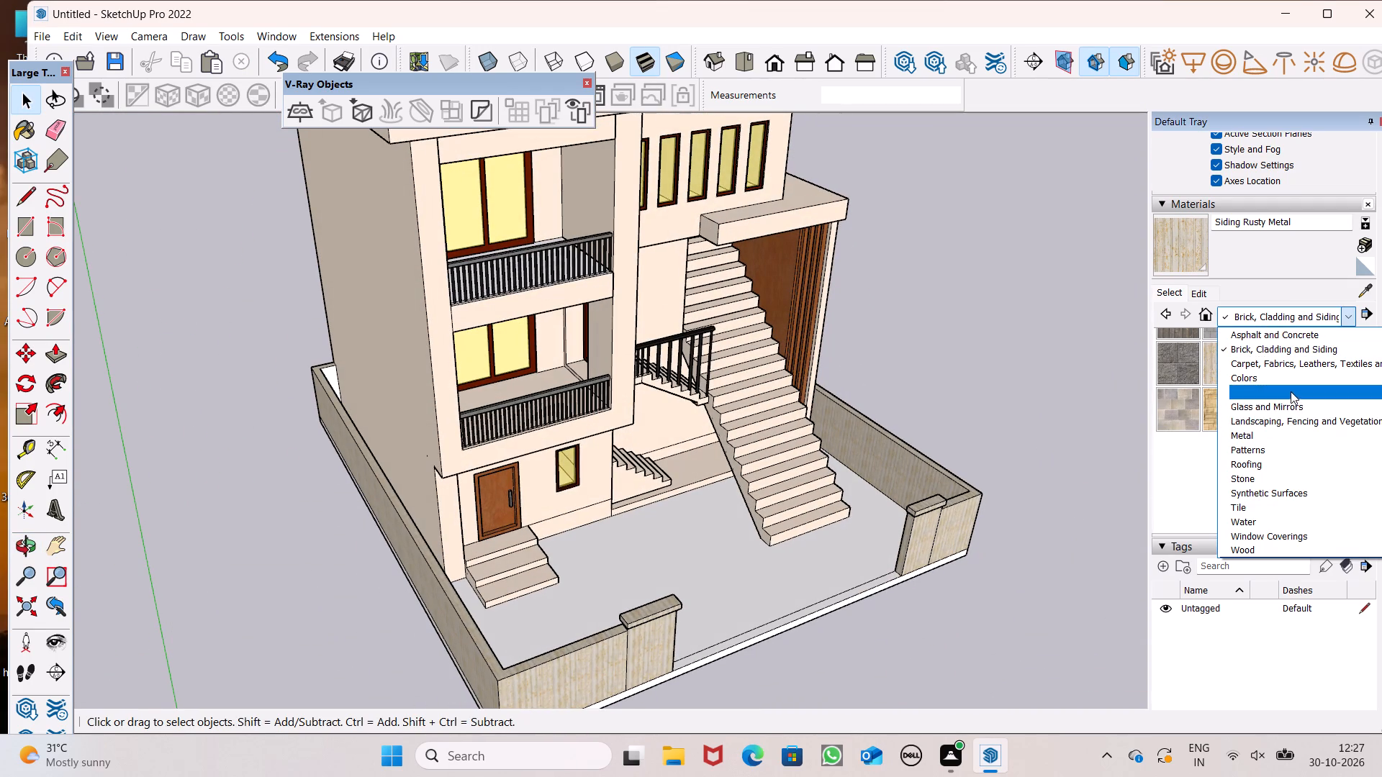
{"action": "left_click", "coordinate": [1291, 391]}
{"action": "left_click", "coordinate": [1310, 448]}
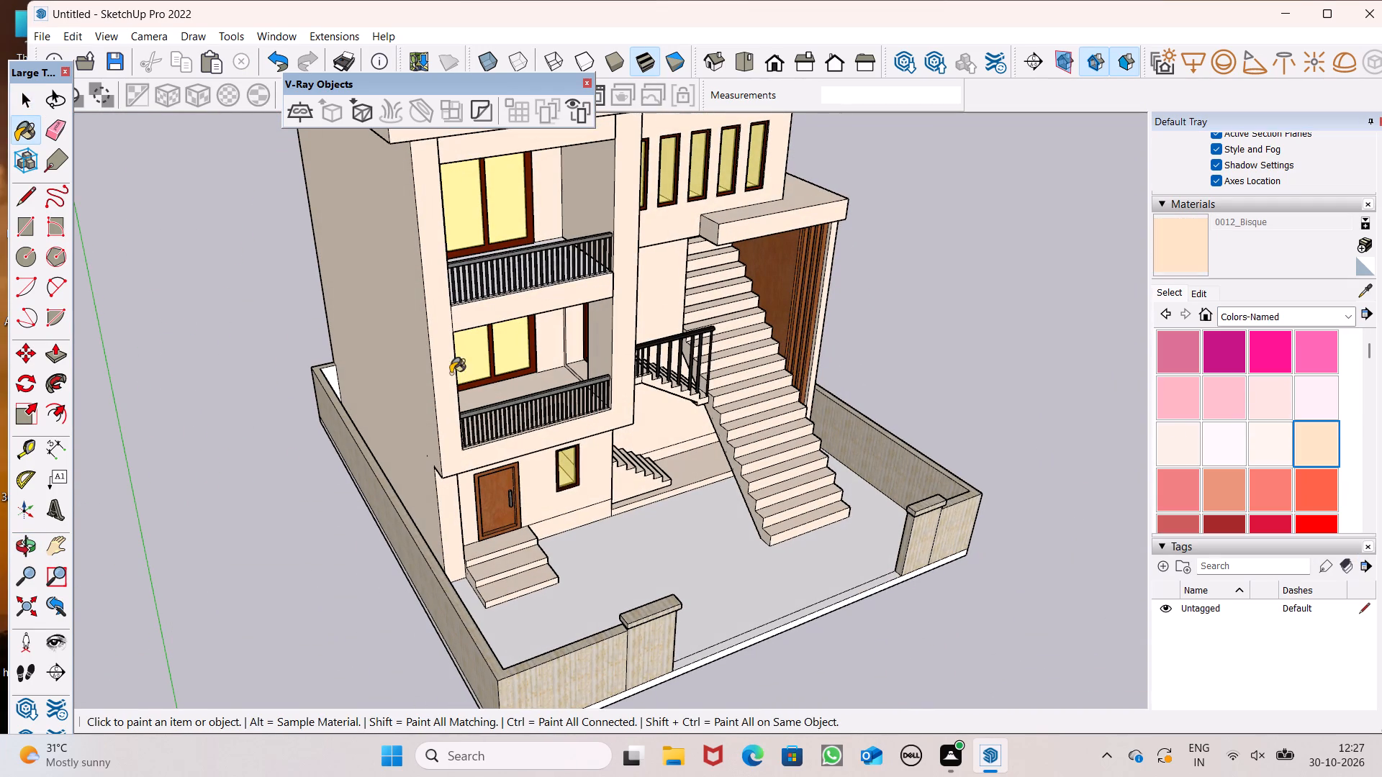
{"action": "scroll", "coordinate": [507, 372], "scroll_direction": "up", "scroll_amount": 3}
{"action": "middle_click_drag", "start_coordinate": [546, 419], "coordinate": [55, 404]}
{"action": "scroll", "coordinate": [56, 407], "scroll_direction": "up", "scroll_amount": 1}
{"action": "scroll", "coordinate": [365, 415], "scroll_direction": "up", "scroll_amount": 1}
{"action": "scroll", "coordinate": [405, 469], "scroll_direction": "down", "scroll_amount": 1}
{"action": "scroll", "coordinate": [417, 489], "scroll_direction": "up", "scroll_amount": 3}
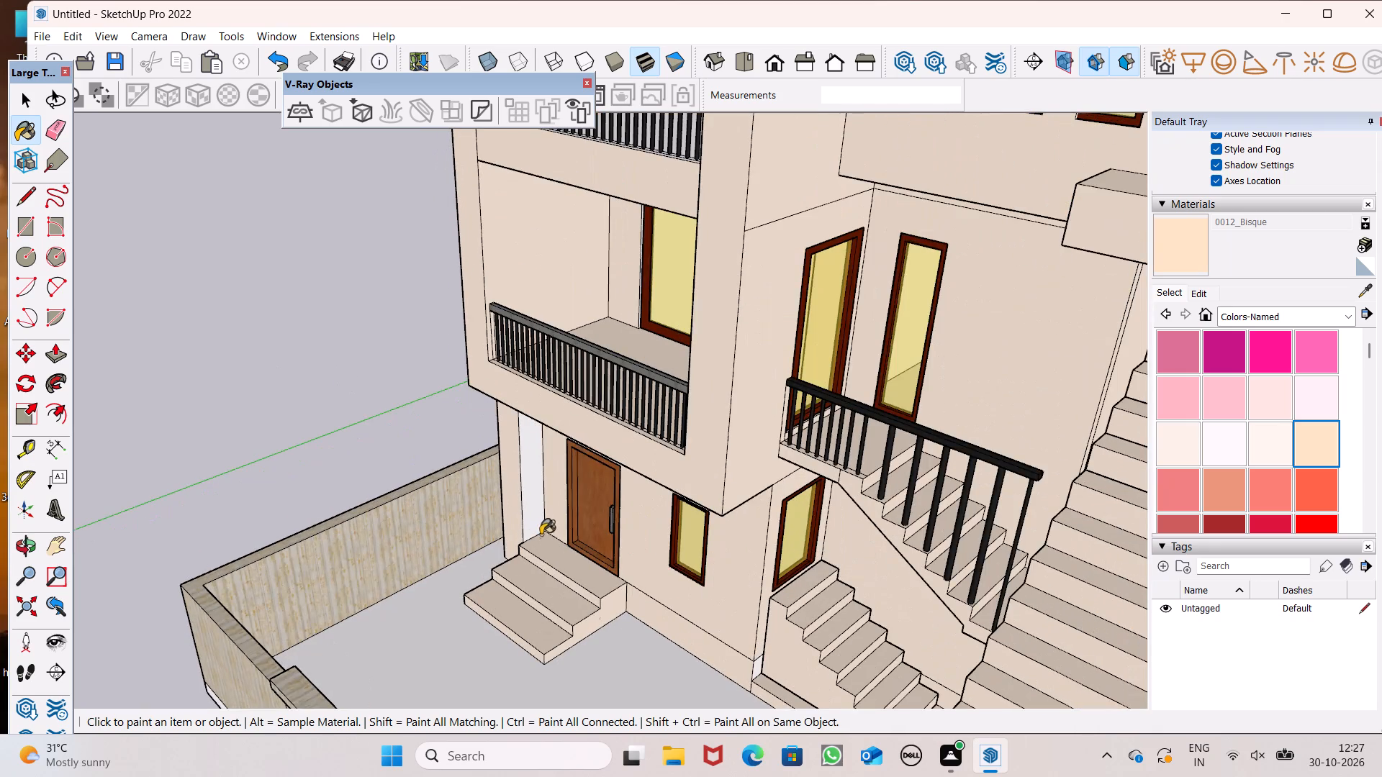
{"action": "left_click", "coordinate": [539, 532]}
{"action": "scroll", "coordinate": [540, 521], "scroll_direction": "up", "scroll_amount": 3}
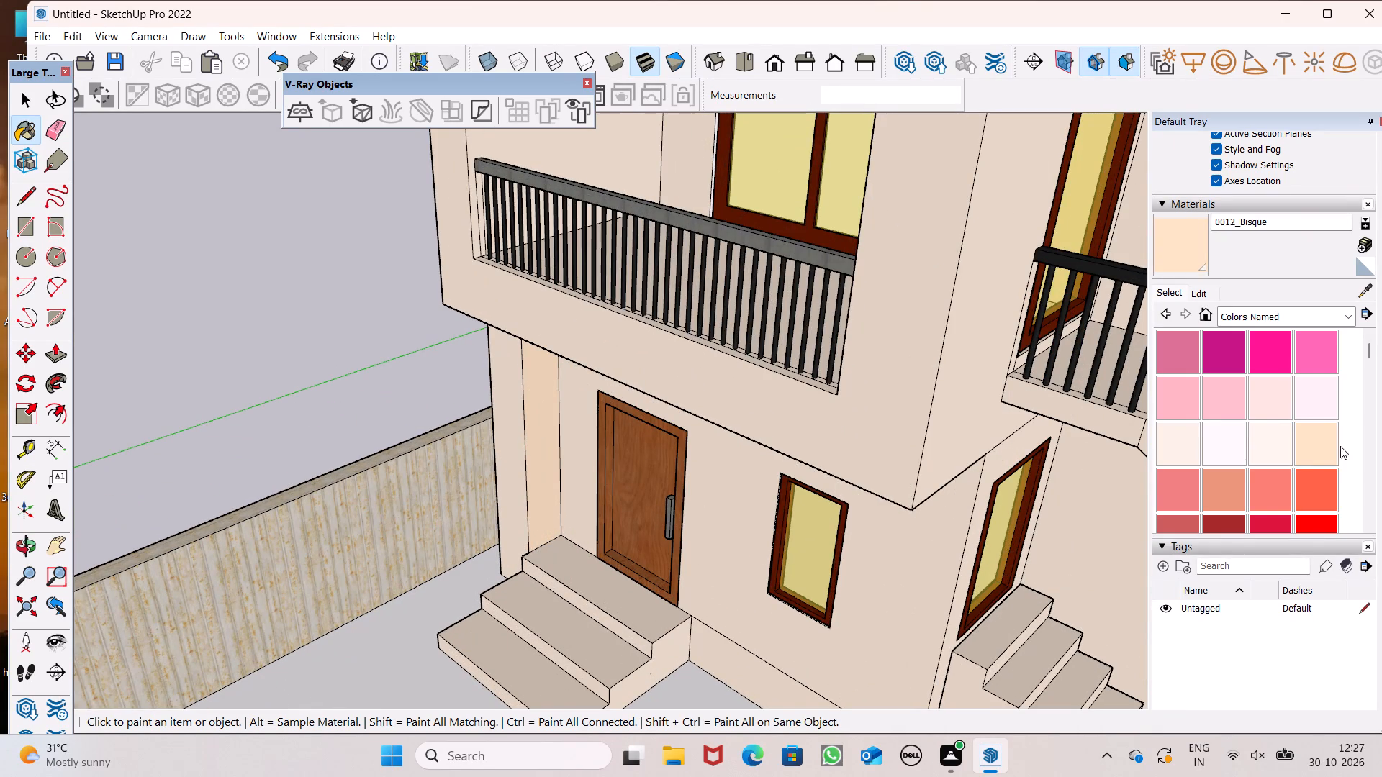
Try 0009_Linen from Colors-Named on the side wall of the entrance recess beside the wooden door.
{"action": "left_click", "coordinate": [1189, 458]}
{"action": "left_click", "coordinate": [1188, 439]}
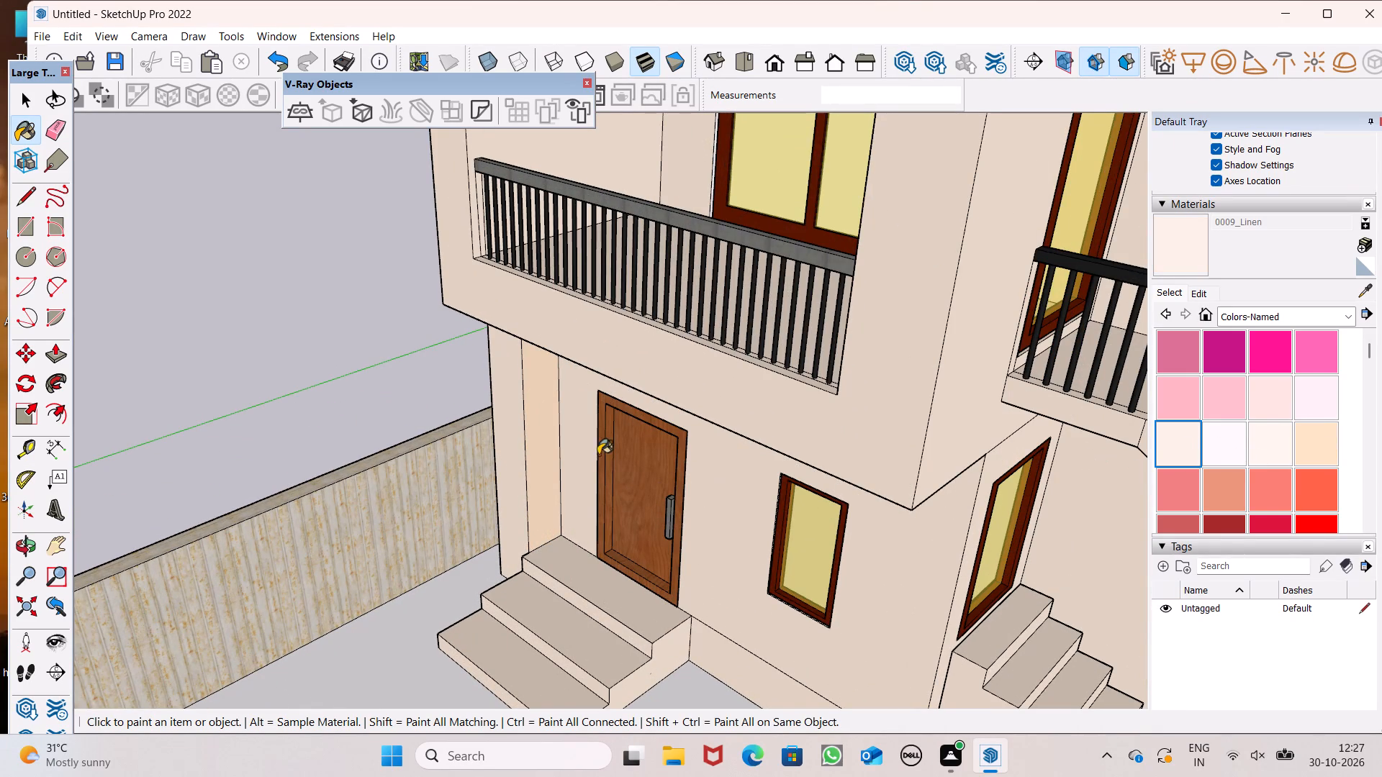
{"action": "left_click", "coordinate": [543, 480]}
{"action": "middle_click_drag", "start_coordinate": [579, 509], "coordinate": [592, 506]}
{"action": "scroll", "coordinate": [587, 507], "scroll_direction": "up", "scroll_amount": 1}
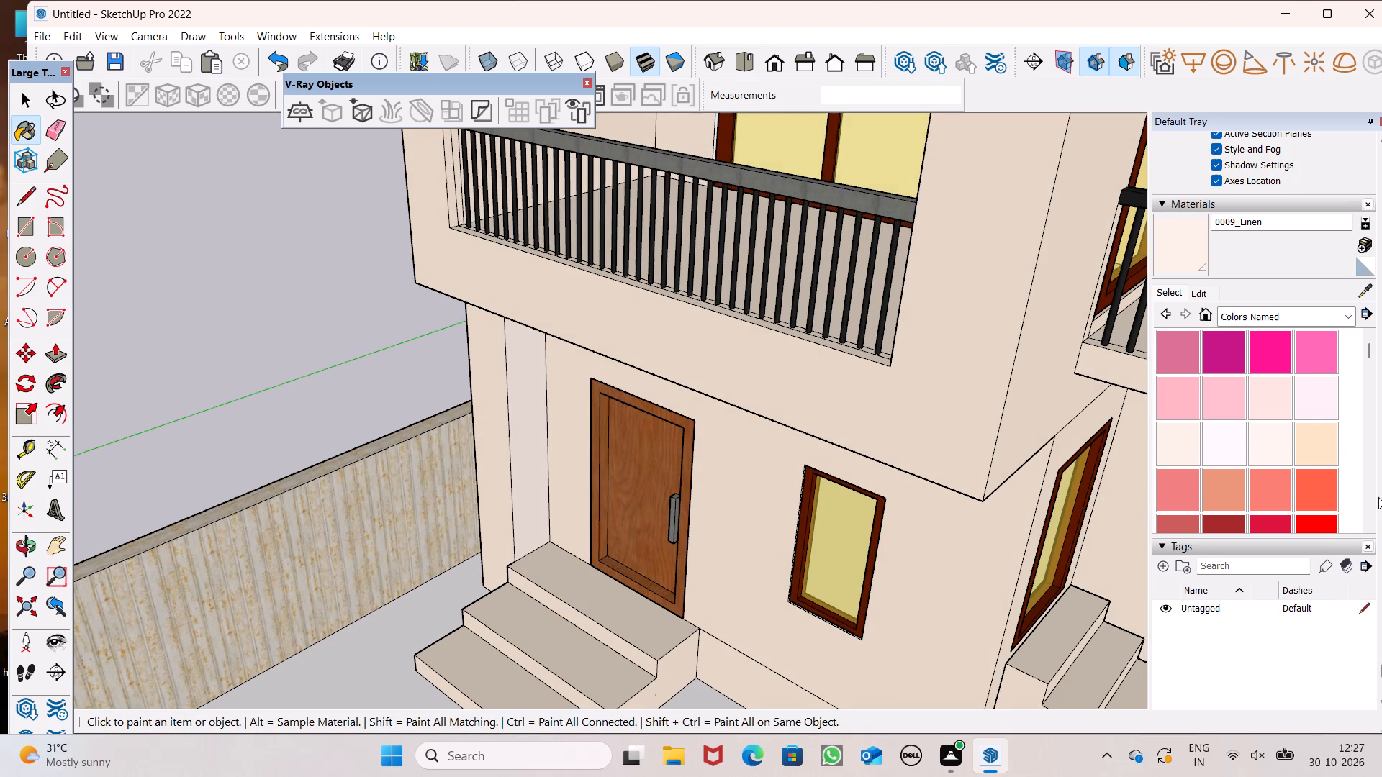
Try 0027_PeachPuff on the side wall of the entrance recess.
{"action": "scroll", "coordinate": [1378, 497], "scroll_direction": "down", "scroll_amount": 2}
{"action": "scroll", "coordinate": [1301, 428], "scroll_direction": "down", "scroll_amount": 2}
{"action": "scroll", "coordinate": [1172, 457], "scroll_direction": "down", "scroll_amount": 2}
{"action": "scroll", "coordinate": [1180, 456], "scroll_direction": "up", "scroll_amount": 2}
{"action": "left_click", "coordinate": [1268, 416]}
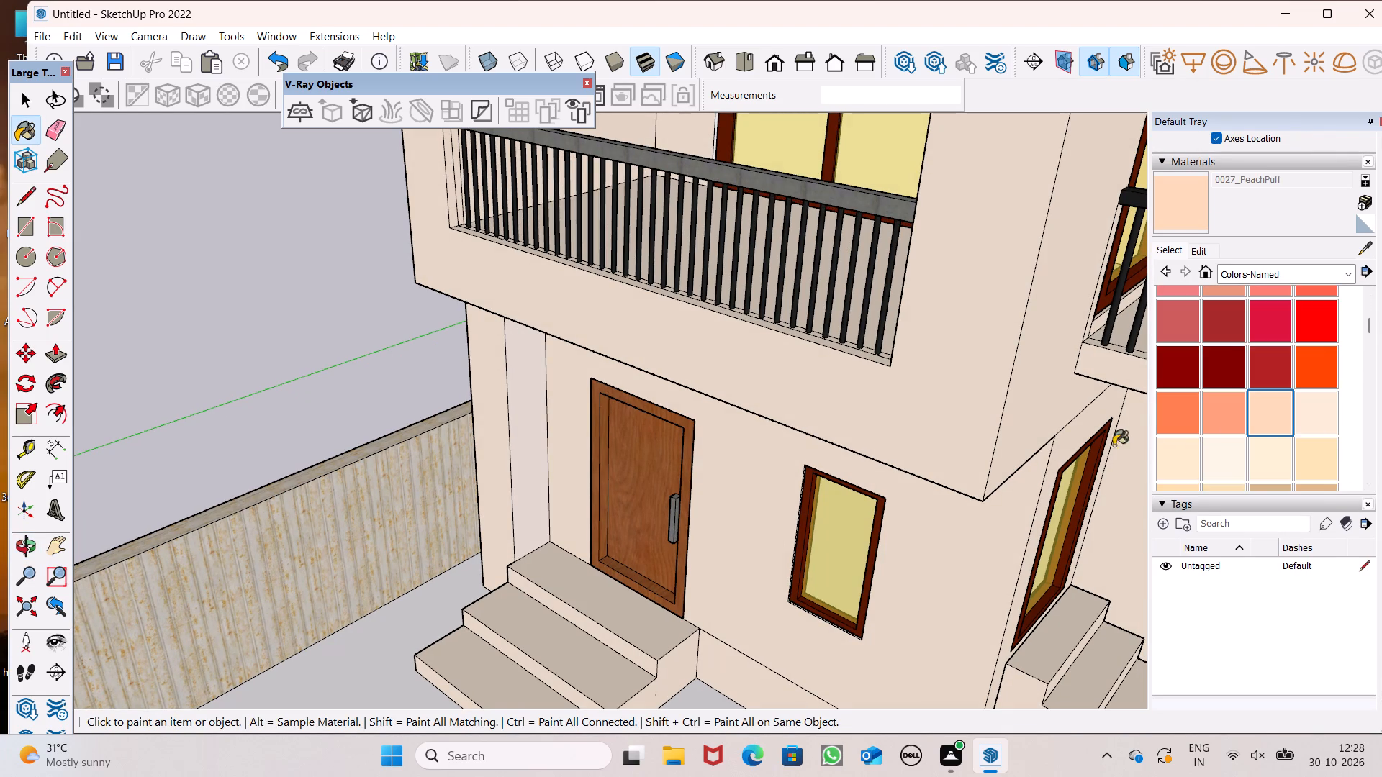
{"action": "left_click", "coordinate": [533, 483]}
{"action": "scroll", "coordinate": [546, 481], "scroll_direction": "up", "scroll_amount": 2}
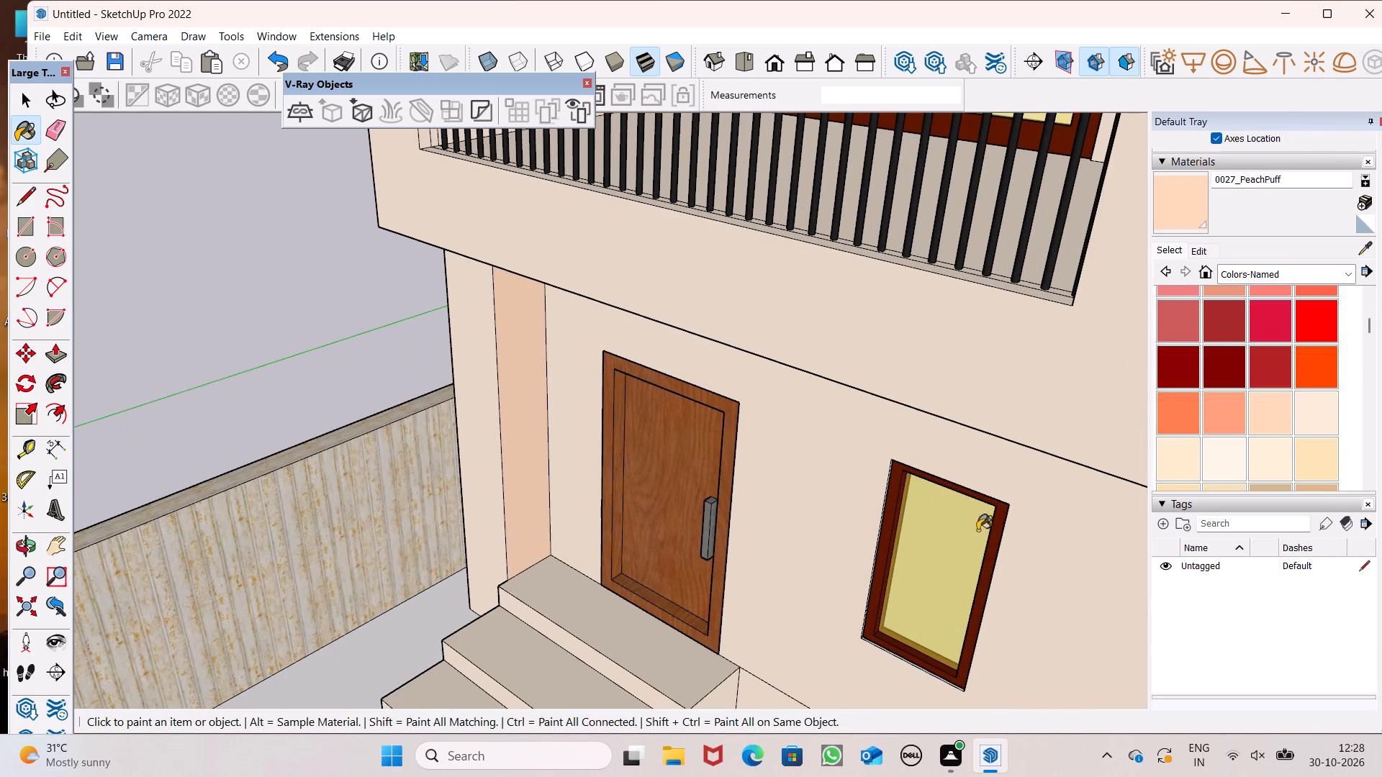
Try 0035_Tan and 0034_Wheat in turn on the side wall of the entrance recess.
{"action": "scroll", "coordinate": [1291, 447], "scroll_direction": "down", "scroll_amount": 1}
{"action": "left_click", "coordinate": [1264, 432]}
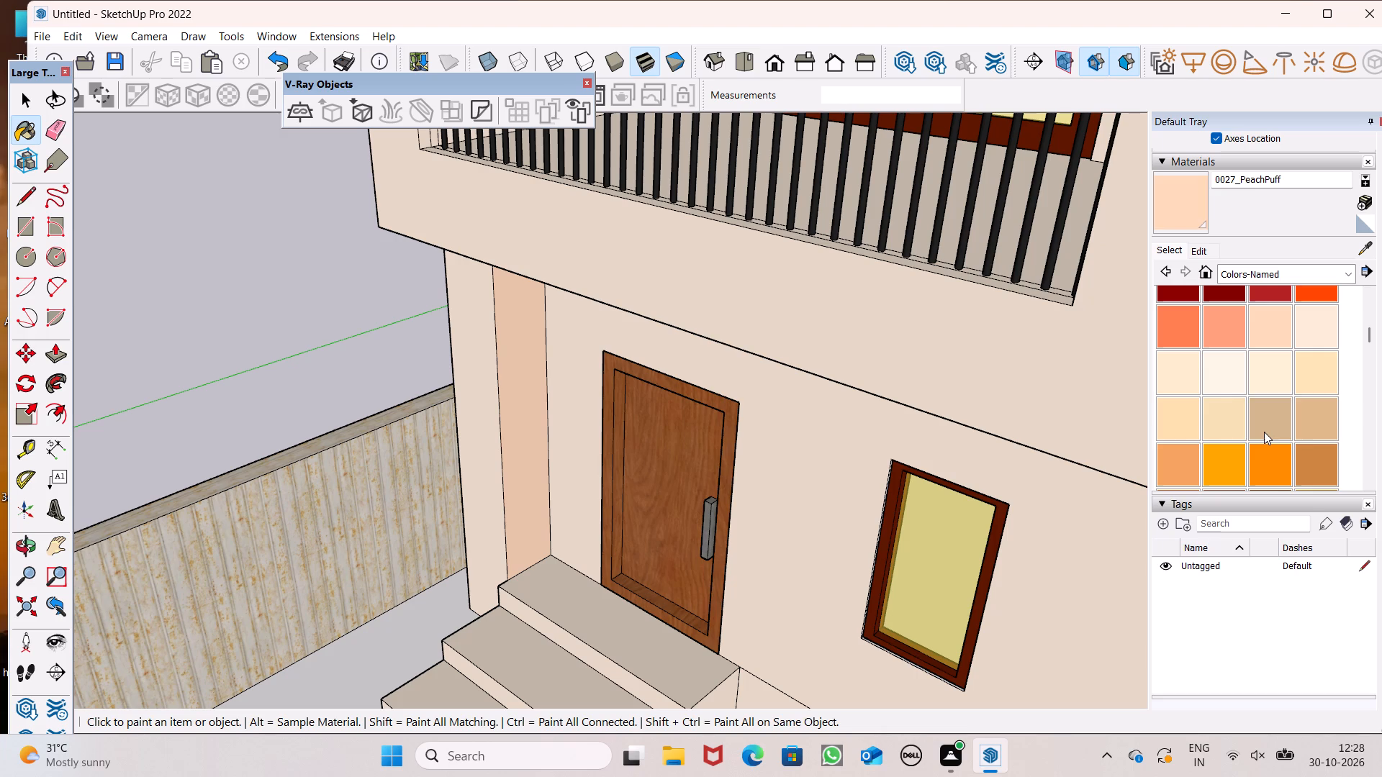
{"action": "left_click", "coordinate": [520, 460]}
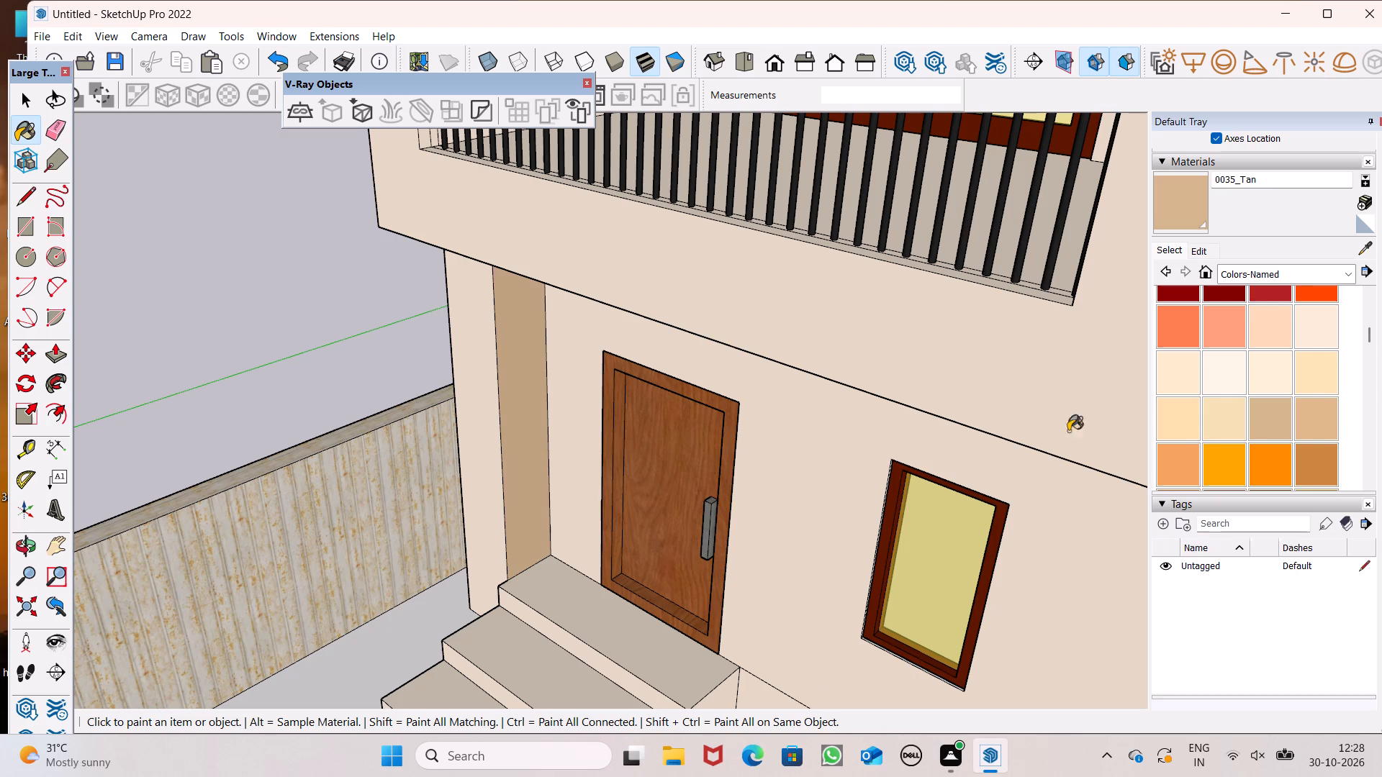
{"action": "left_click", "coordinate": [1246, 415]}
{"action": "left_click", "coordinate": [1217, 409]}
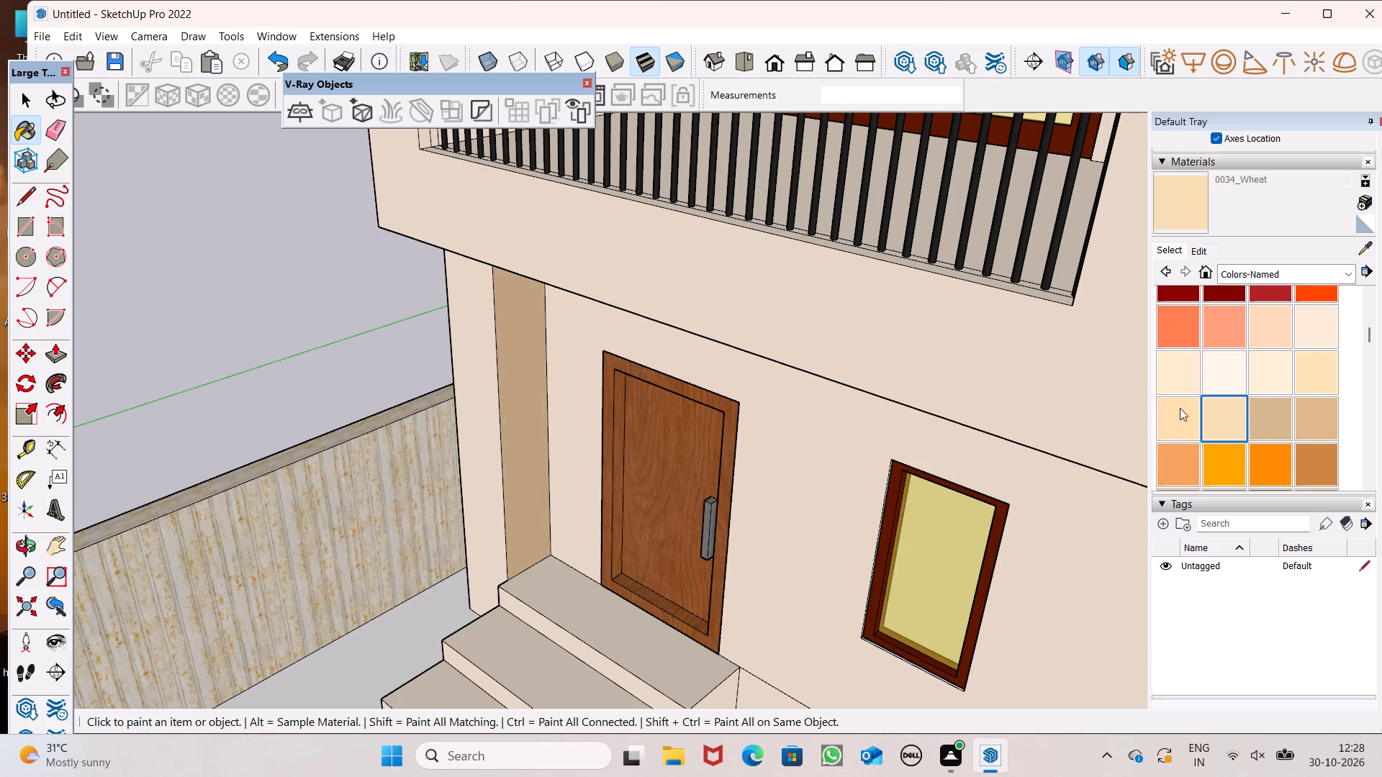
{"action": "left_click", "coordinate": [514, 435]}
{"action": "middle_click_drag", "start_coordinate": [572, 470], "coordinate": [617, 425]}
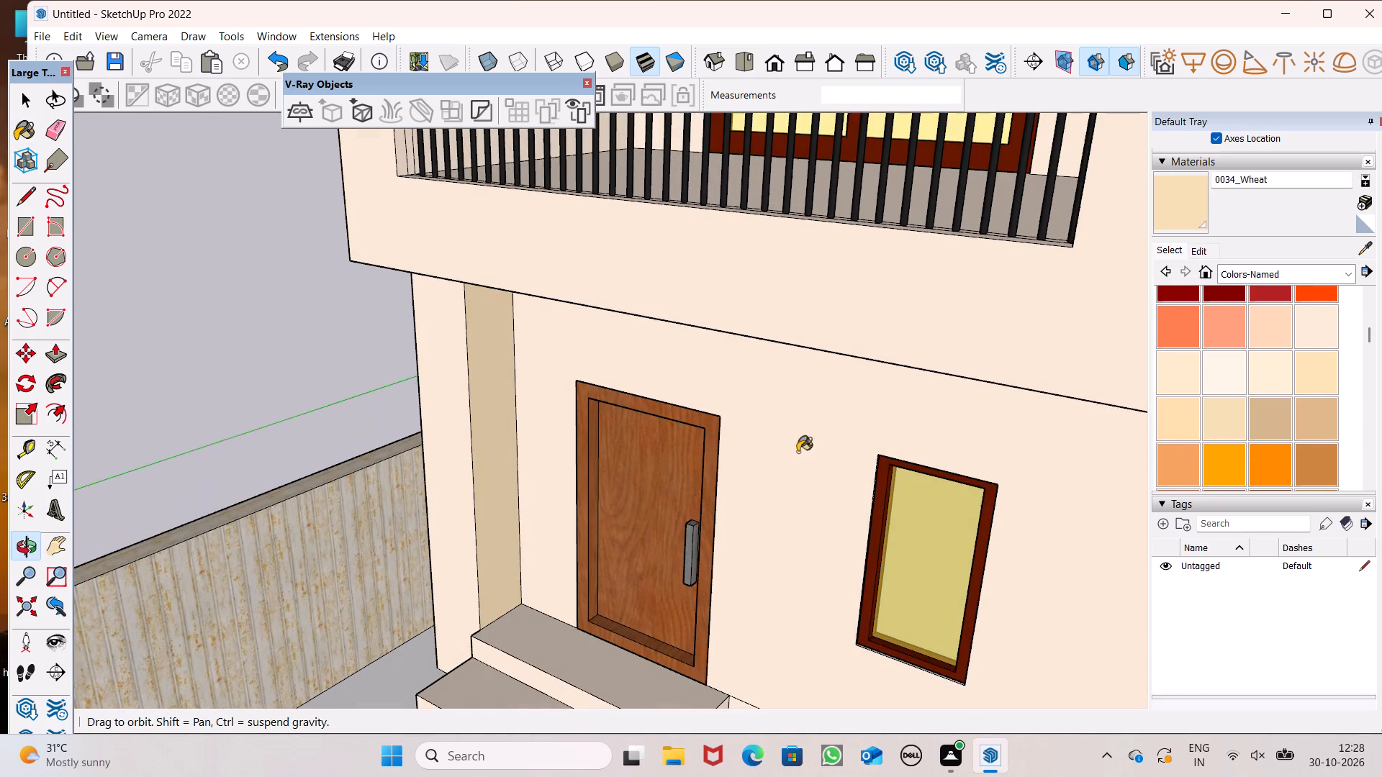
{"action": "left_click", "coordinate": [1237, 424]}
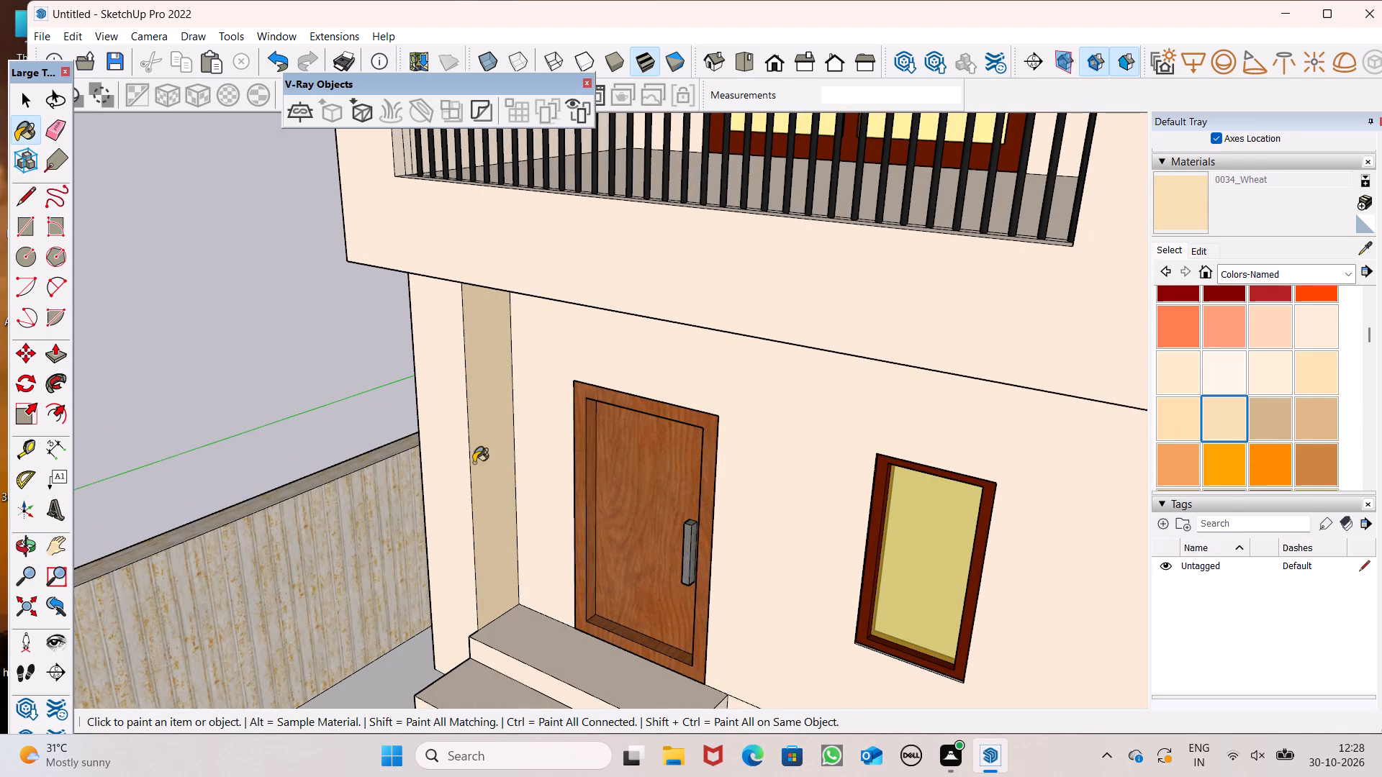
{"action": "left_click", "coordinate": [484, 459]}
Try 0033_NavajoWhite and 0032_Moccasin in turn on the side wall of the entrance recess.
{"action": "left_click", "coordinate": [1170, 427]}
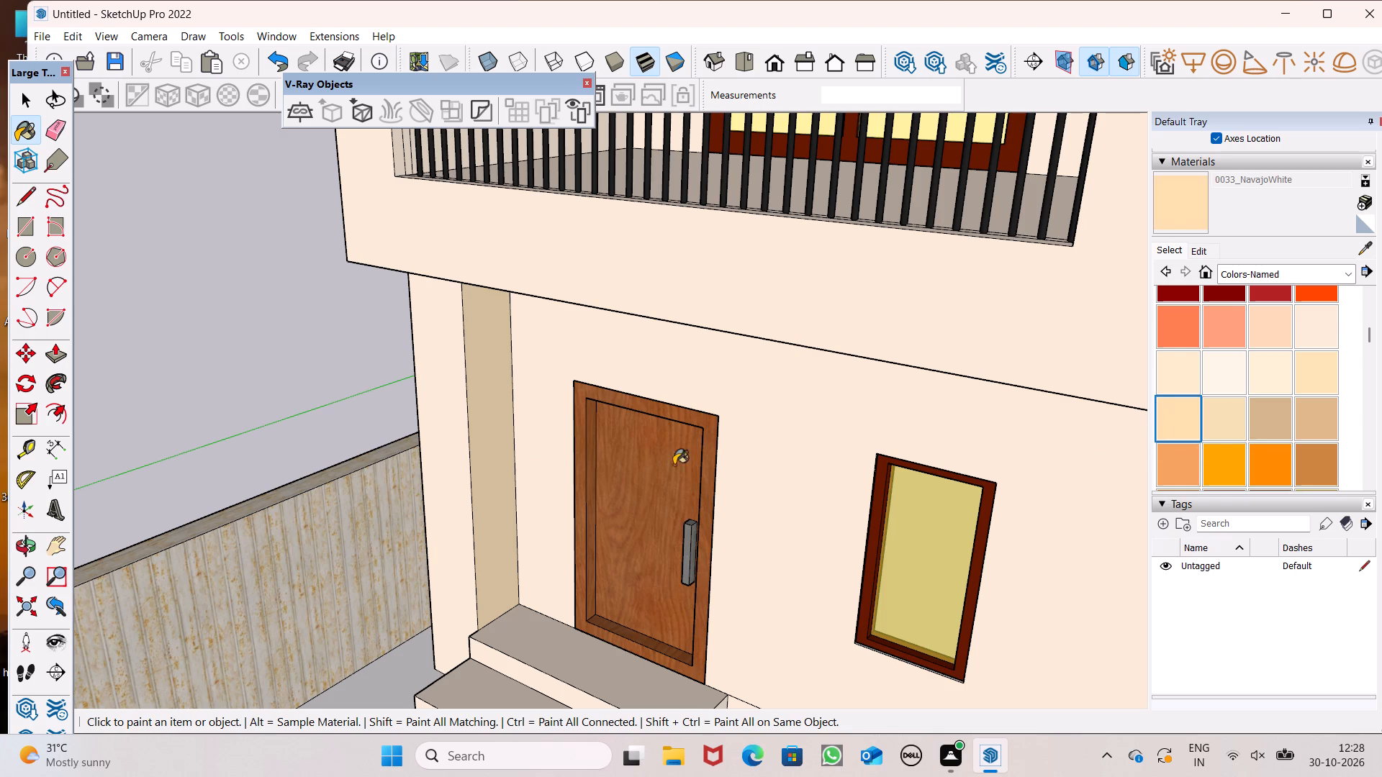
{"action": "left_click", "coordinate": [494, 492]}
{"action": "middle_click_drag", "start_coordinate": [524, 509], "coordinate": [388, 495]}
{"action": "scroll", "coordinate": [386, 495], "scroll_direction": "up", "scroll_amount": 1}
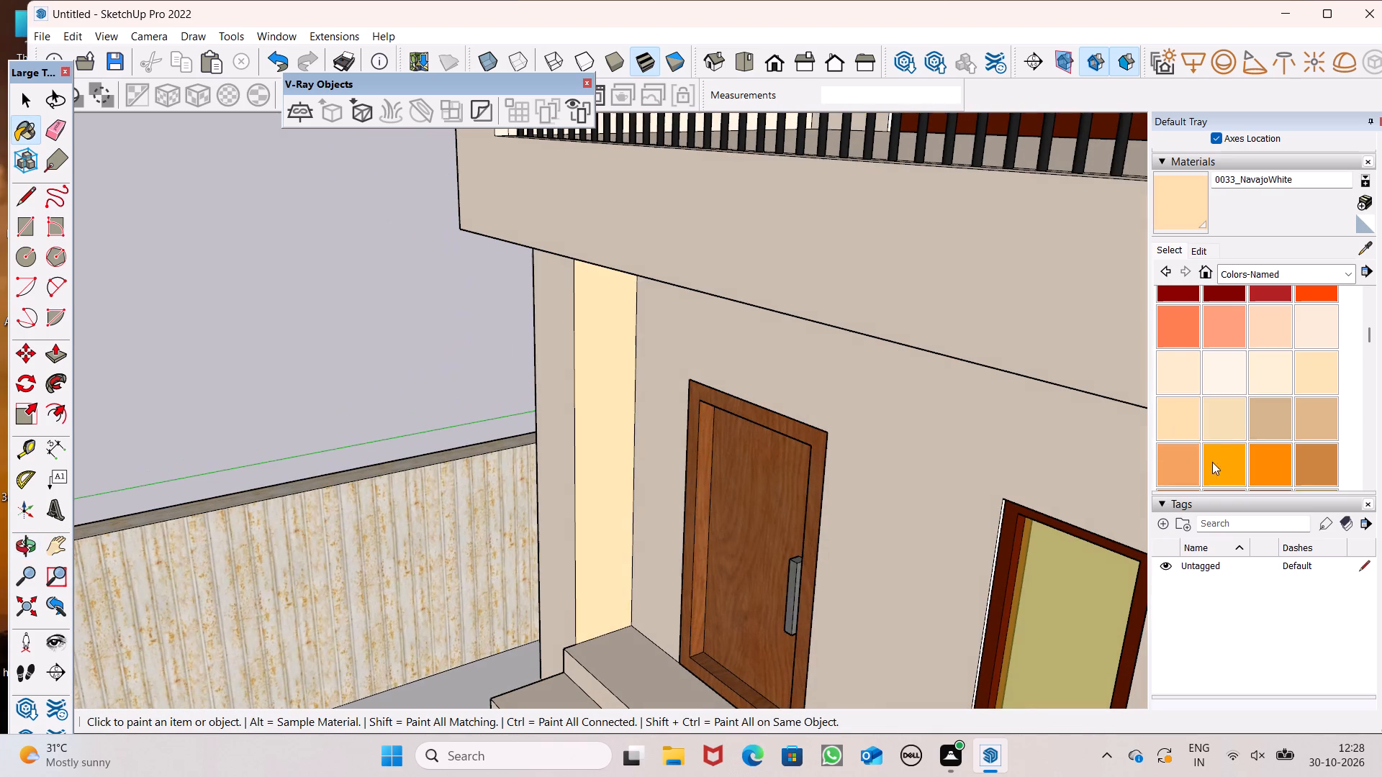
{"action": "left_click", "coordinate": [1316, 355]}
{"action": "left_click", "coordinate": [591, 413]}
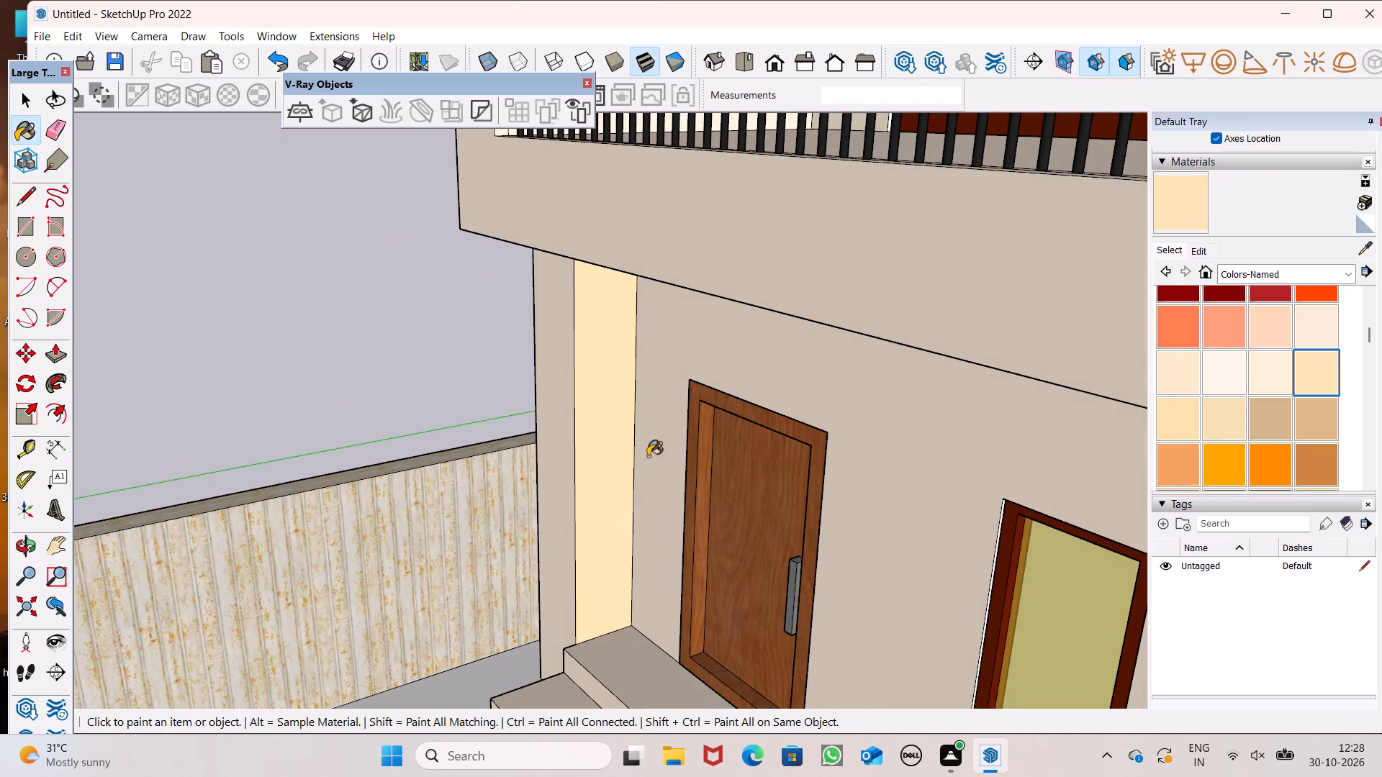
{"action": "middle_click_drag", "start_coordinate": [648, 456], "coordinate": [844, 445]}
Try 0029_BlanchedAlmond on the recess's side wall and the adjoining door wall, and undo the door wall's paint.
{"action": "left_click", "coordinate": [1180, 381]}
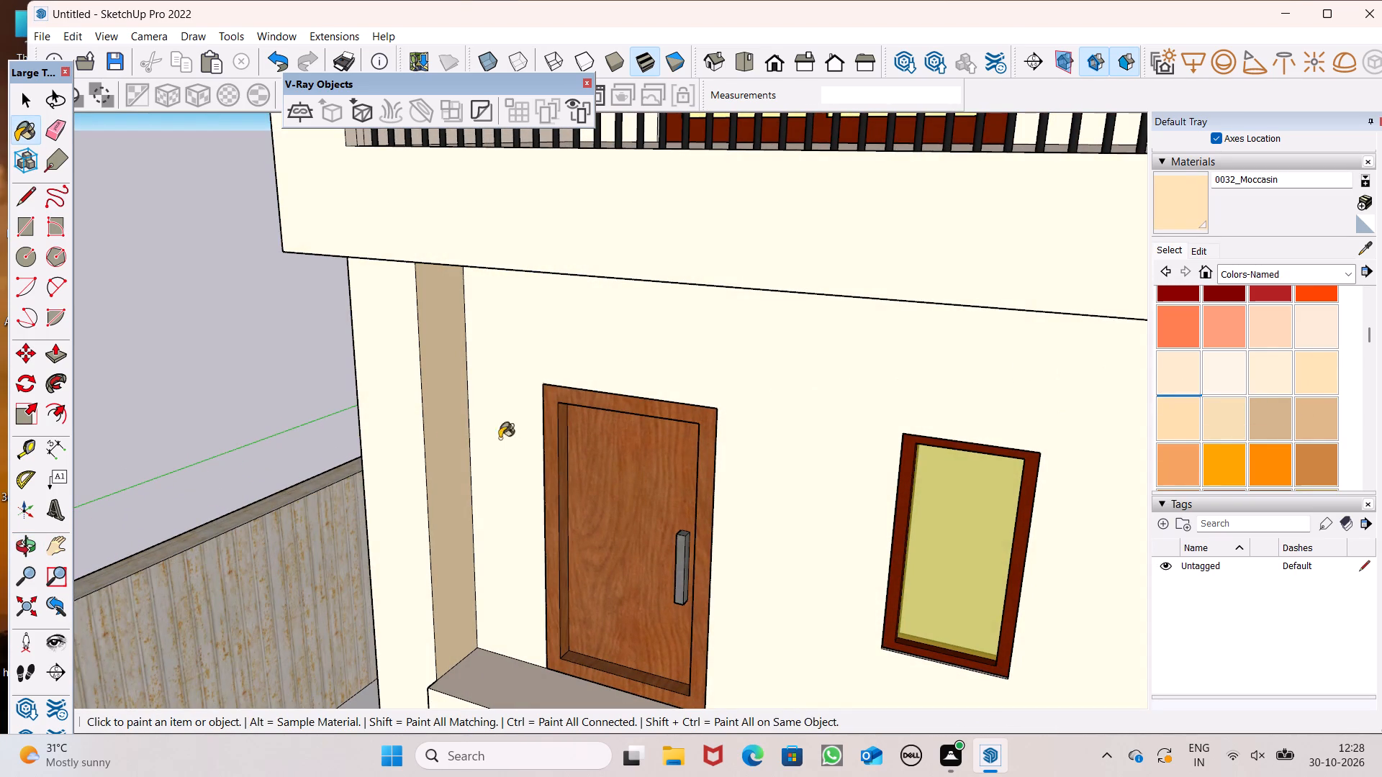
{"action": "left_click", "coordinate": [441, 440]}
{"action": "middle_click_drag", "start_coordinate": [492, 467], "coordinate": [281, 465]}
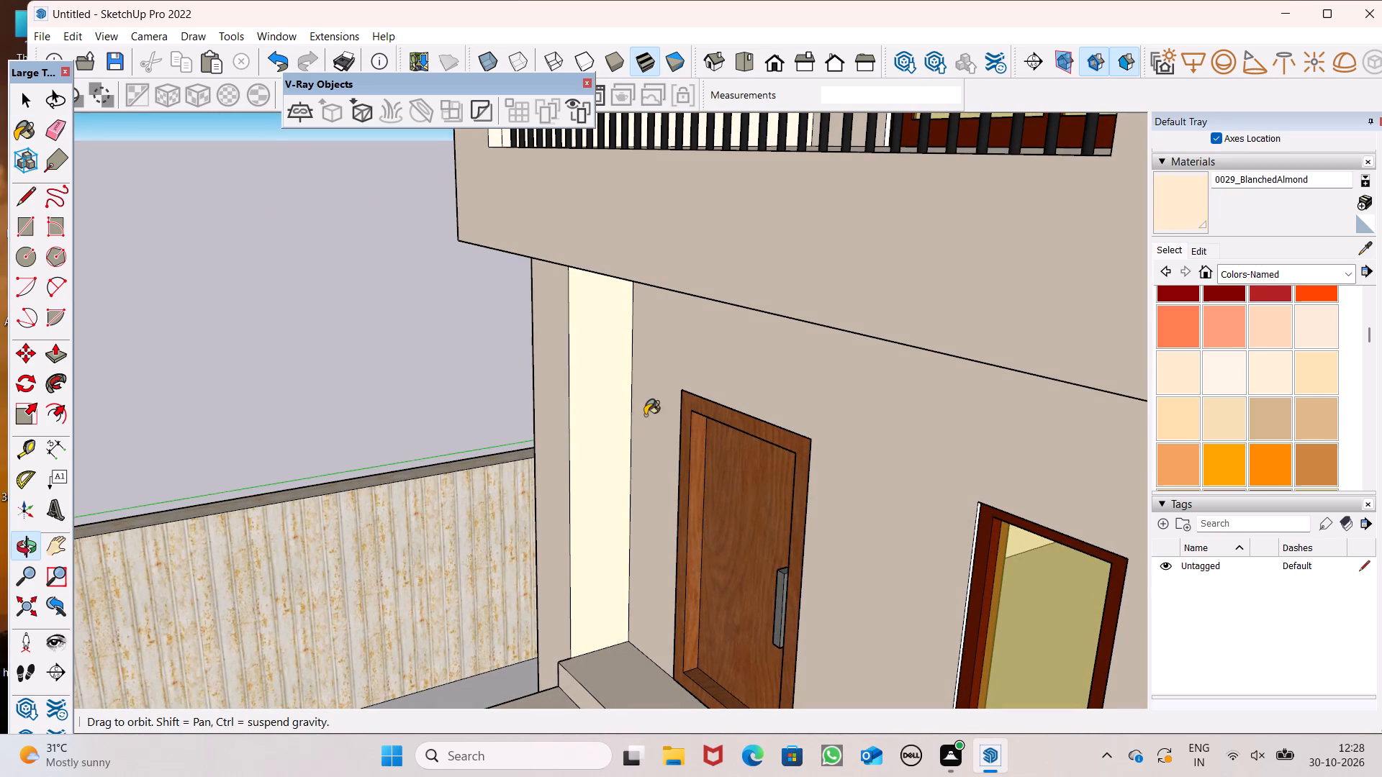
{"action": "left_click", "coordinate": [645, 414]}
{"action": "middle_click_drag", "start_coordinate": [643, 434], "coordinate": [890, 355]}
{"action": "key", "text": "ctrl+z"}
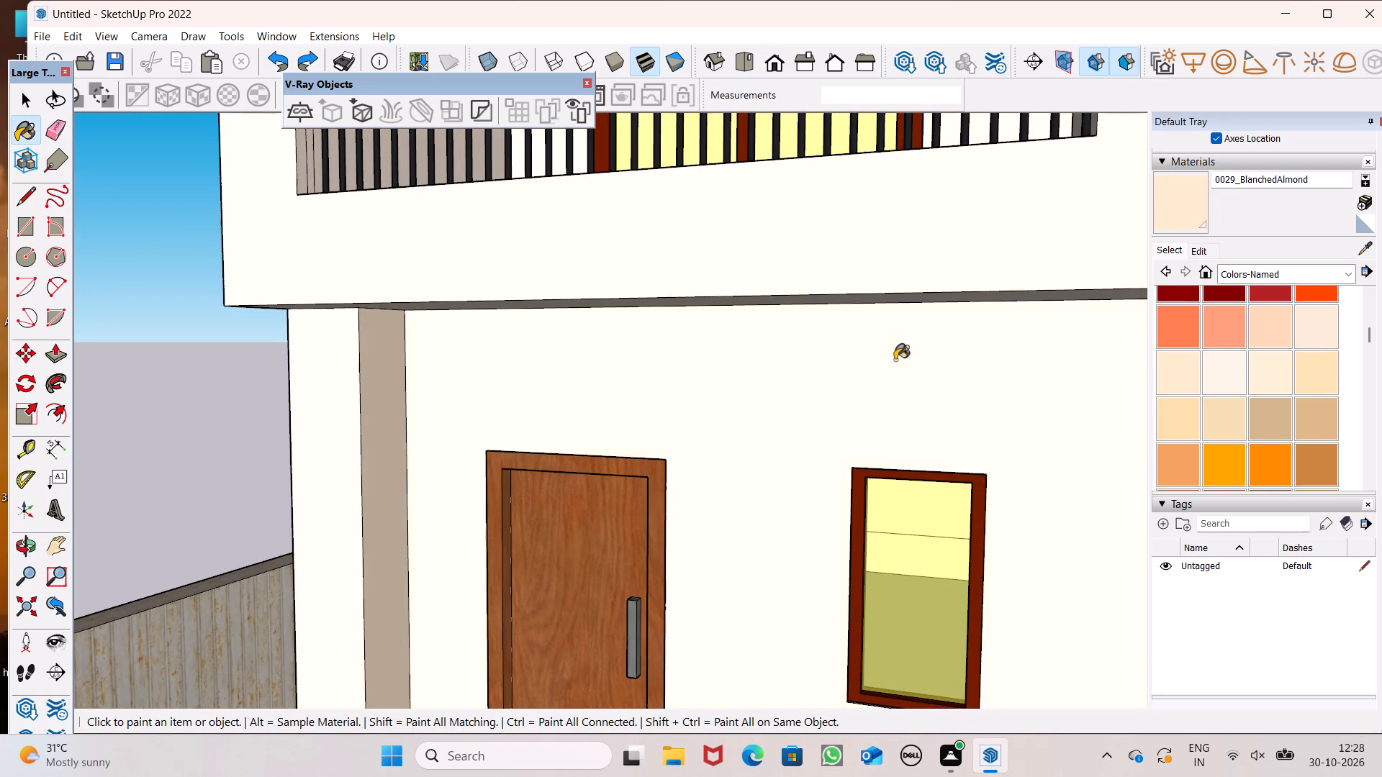
Paint the side wall of the entrance recess beside the wooden door with 0028_AntiqueWhite.
{"action": "scroll", "coordinate": [897, 396], "scroll_direction": "up", "scroll_amount": 1}
{"action": "middle_click_drag", "start_coordinate": [897, 396], "coordinate": [673, 496]}
{"action": "left_click", "coordinate": [1318, 324]}
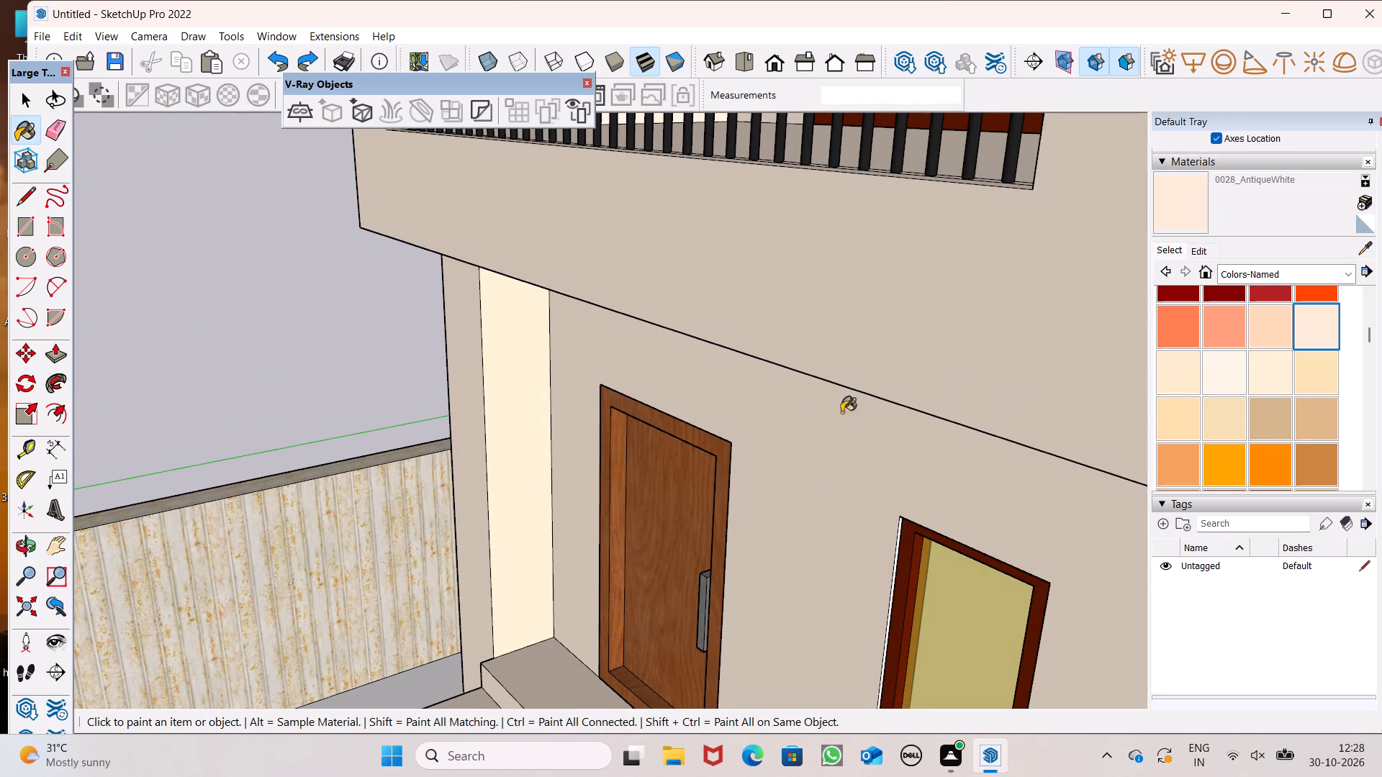
{"action": "left_click", "coordinate": [514, 426]}
{"action": "middle_click_drag", "start_coordinate": [569, 476], "coordinate": [812, 480]}
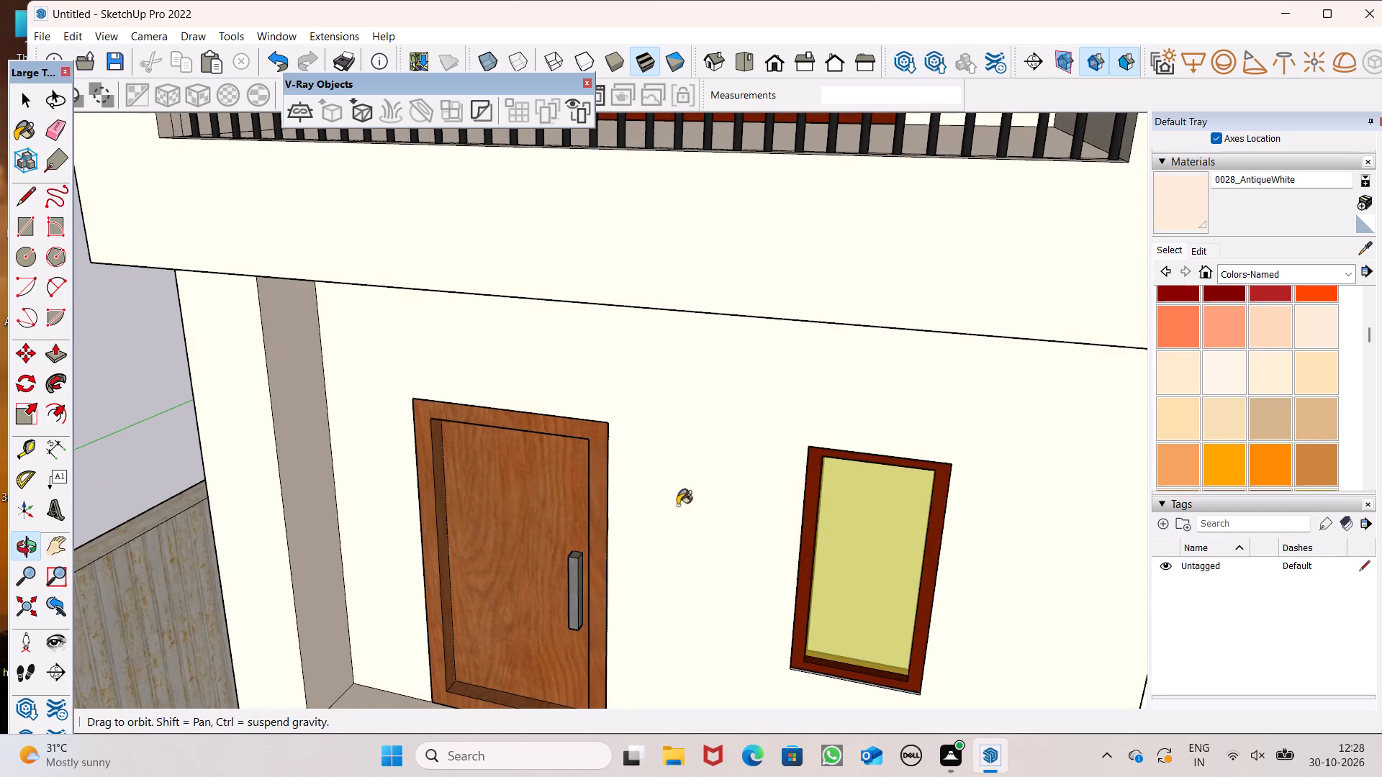
{"action": "scroll", "coordinate": [574, 518], "scroll_direction": "down", "scroll_amount": 6}
{"action": "middle_click_drag", "start_coordinate": [566, 522], "coordinate": [311, 281]}
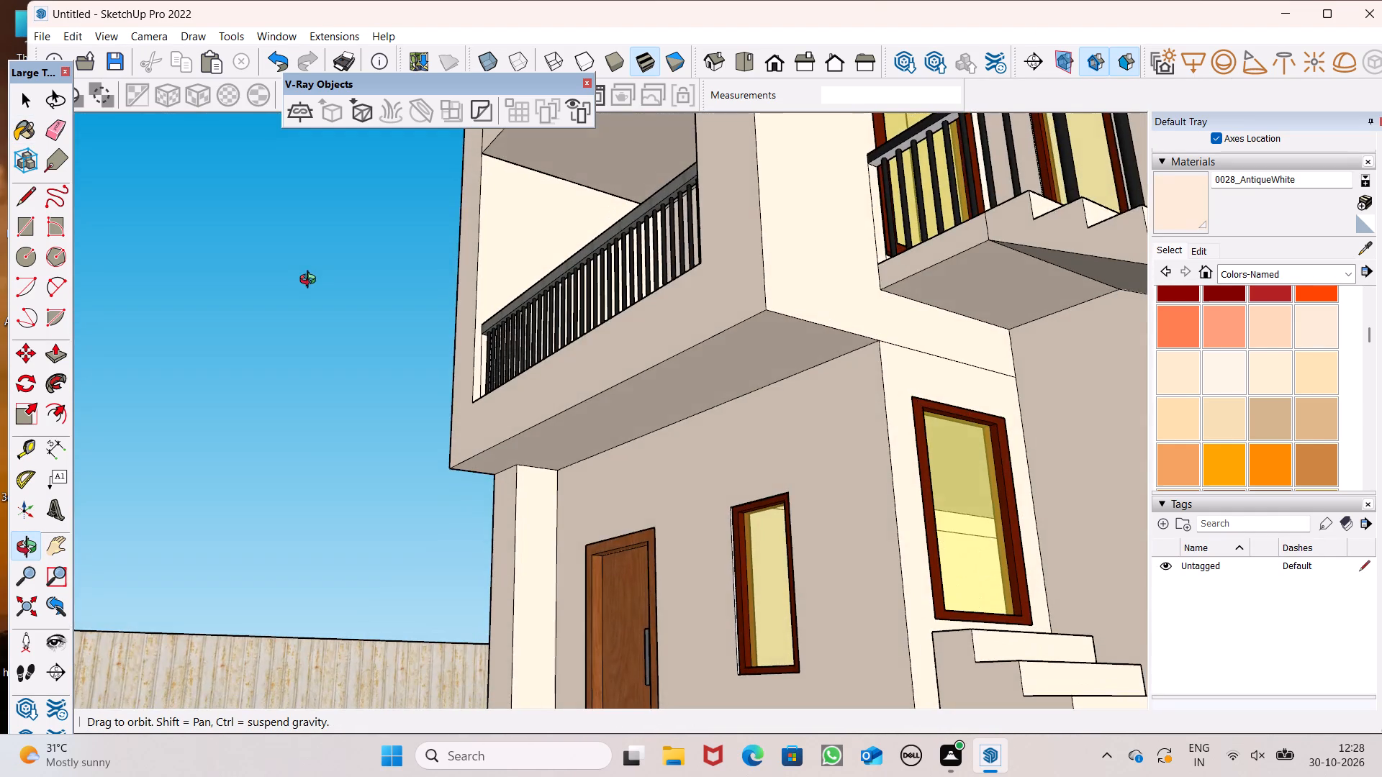
{"action": "middle_click_drag", "start_coordinate": [311, 281], "coordinate": [378, 445]}
Paint the small white plinth face at the front wall's corner beside the lower stairs with 0028_AntiqueWhite.
{"action": "scroll", "coordinate": [777, 324], "scroll_direction": "down", "scroll_amount": 2}
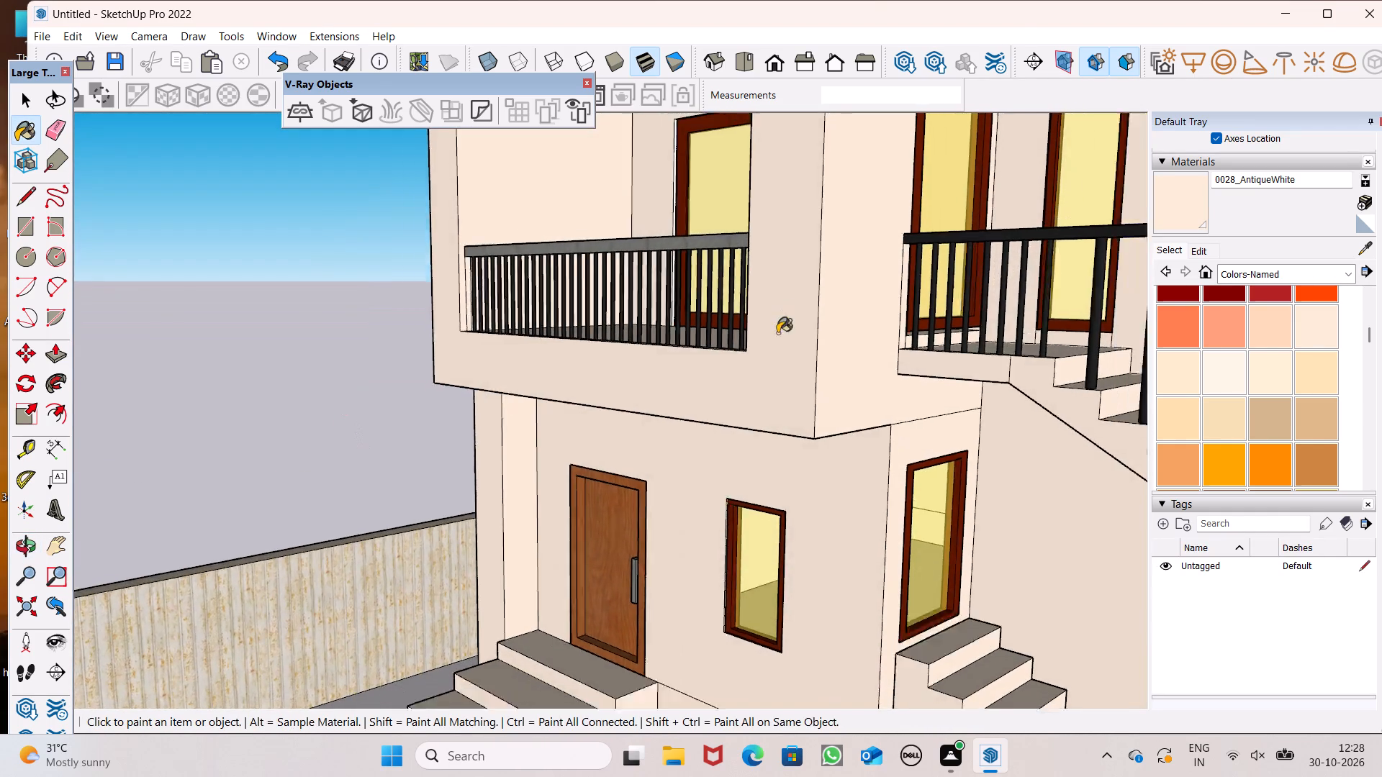
{"action": "scroll", "coordinate": [777, 333], "scroll_direction": "down", "scroll_amount": 3}
{"action": "middle_click_drag", "start_coordinate": [818, 355], "coordinate": [767, 427]}
{"action": "scroll", "coordinate": [818, 355], "scroll_direction": "up", "scroll_amount": 1}
{"action": "scroll", "coordinate": [766, 356], "scroll_direction": "down", "scroll_amount": 4}
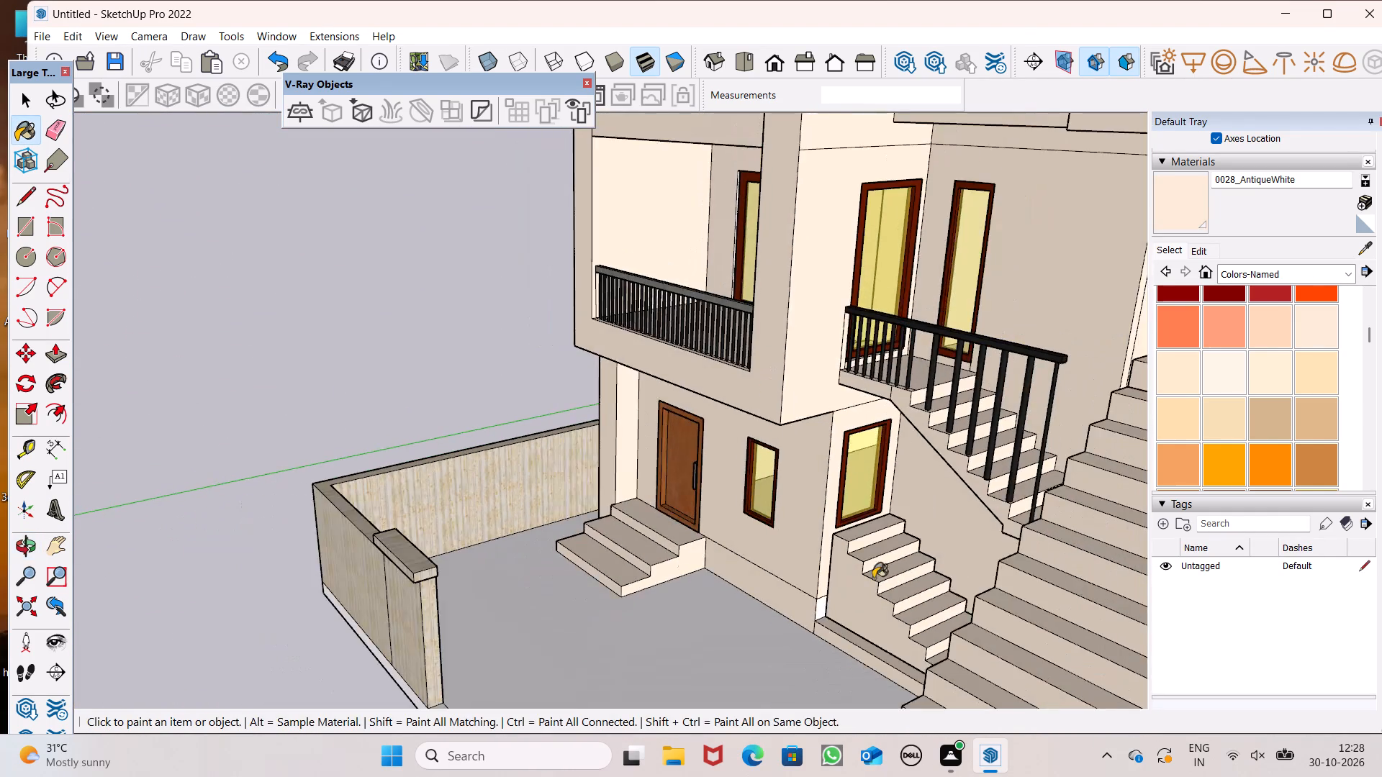
{"action": "middle_click_drag", "start_coordinate": [888, 597], "coordinate": [880, 545]}
{"action": "scroll", "coordinate": [871, 575], "scroll_direction": "up", "scroll_amount": 6}
{"action": "left_click", "coordinate": [795, 625]}
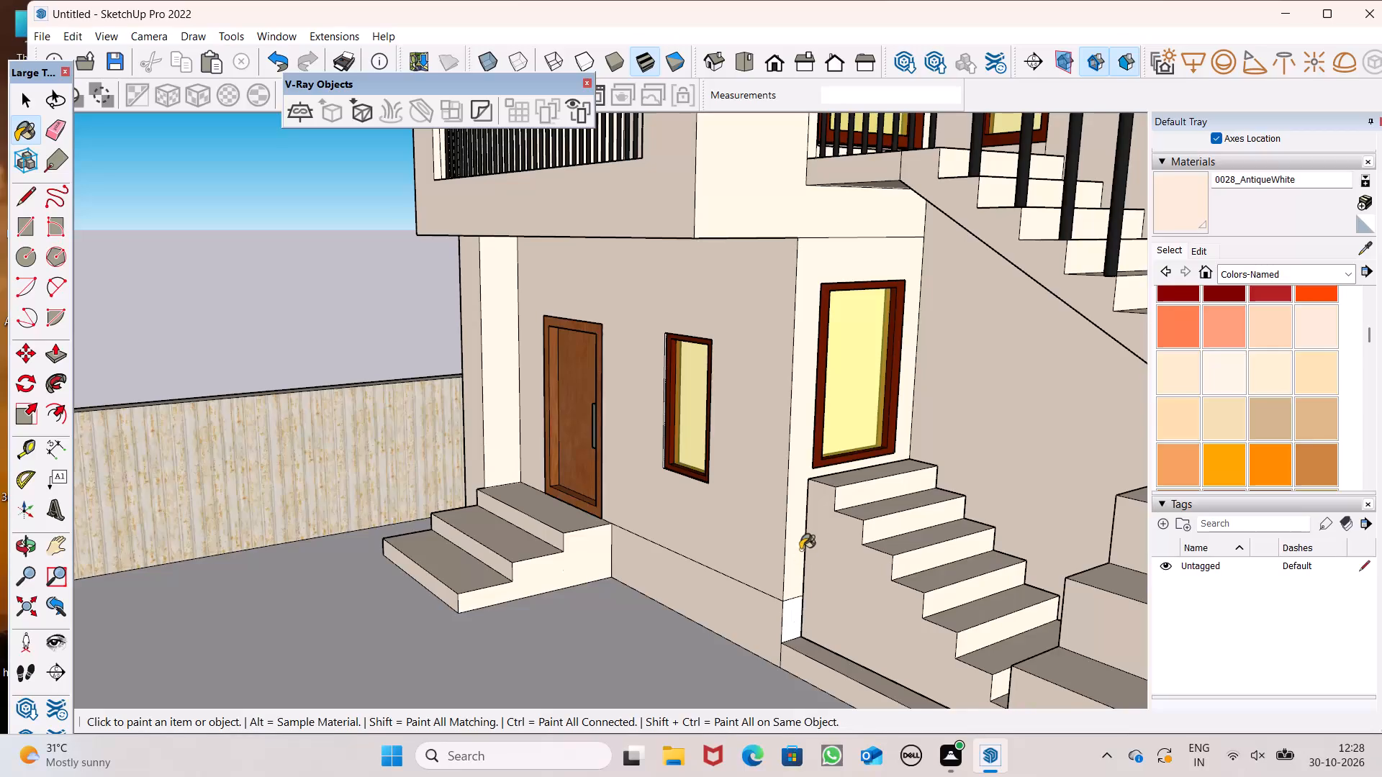
Paint the white upper-storey side wall below the main roof with 0028_AntiqueWhite.
{"action": "scroll", "coordinate": [800, 550], "scroll_direction": "down", "scroll_amount": 14}
{"action": "middle_click_drag", "start_coordinate": [775, 563], "coordinate": [746, 505]}
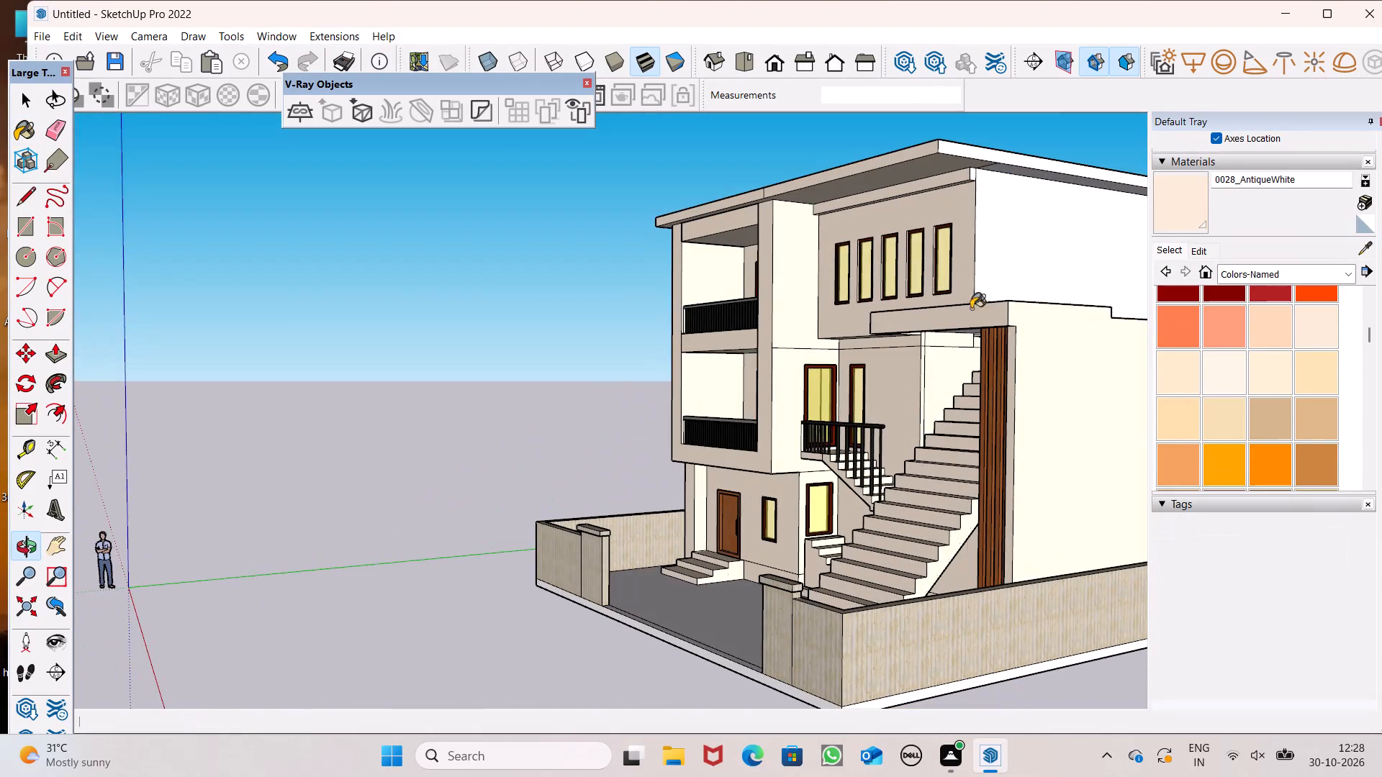
{"action": "left_click", "coordinate": [1037, 216]}
{"action": "middle_click_drag", "start_coordinate": [989, 297], "coordinate": [1118, 414]}
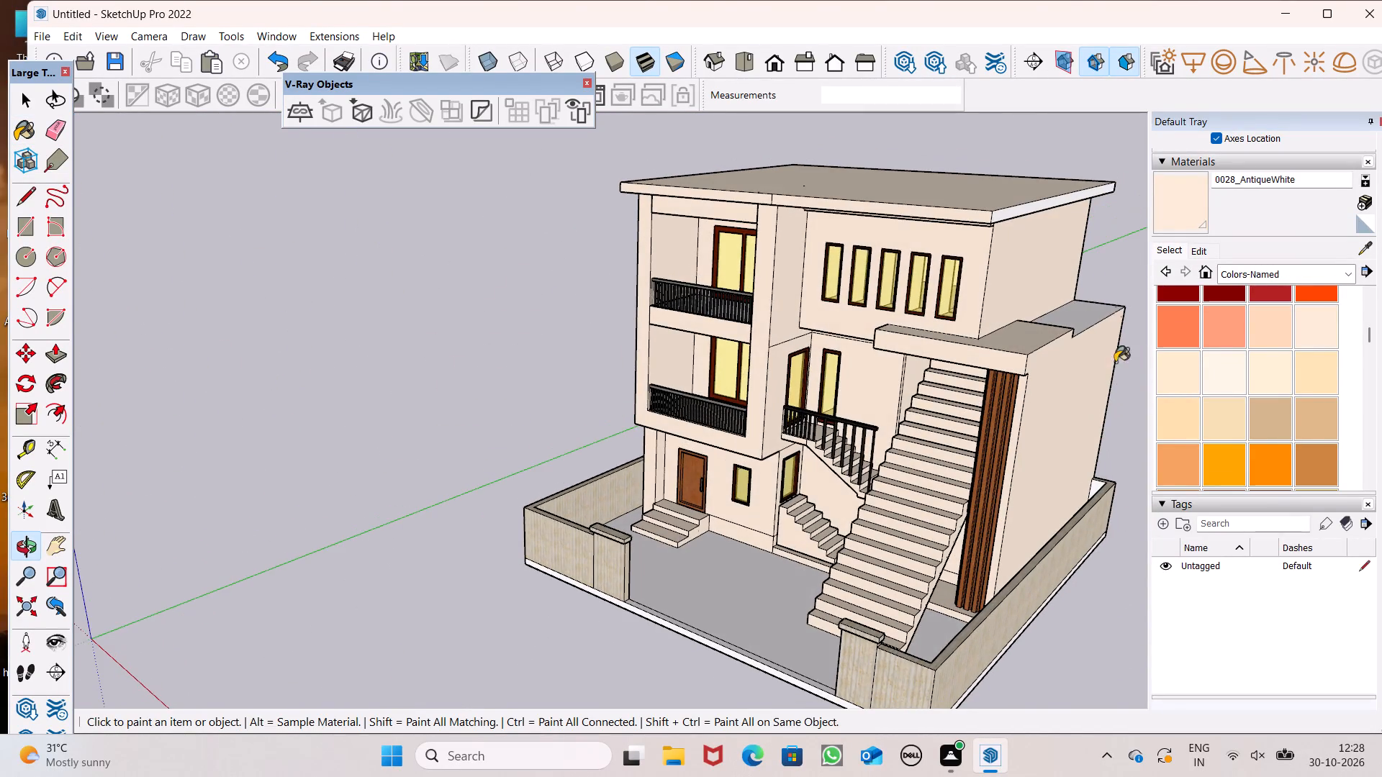
Paint the main roof slab's white side edge and the underside of its side overhang with 0028_AntiqueWhite.
{"action": "scroll", "coordinate": [992, 209], "scroll_direction": "up", "scroll_amount": 5}
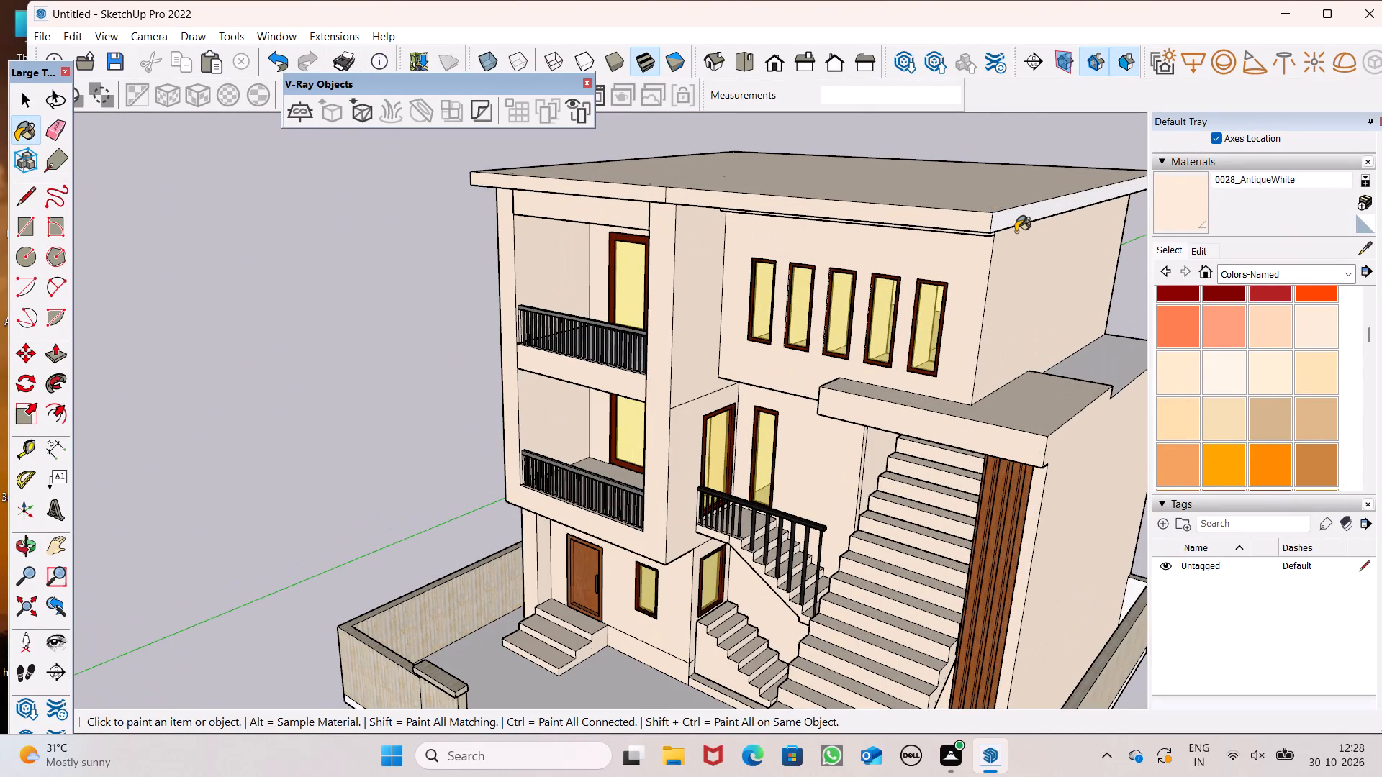
{"action": "left_click", "coordinate": [1016, 230]}
{"action": "left_click", "coordinate": [990, 219]}
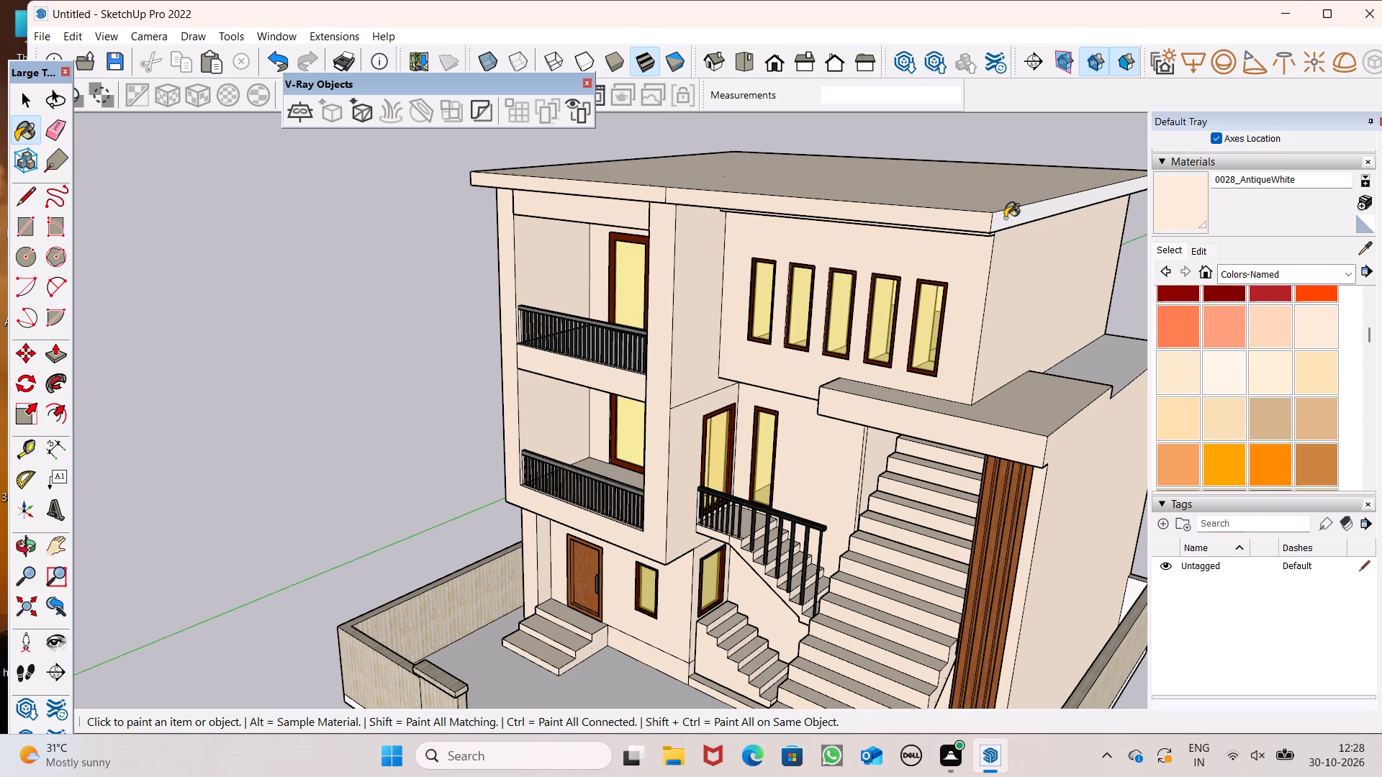
{"action": "left_click", "coordinate": [1005, 218]}
{"action": "scroll", "coordinate": [1001, 231], "scroll_direction": "down", "scroll_amount": 4}
{"action": "middle_click_drag", "start_coordinate": [1011, 314], "coordinate": [1012, 76]}
{"action": "scroll", "coordinate": [1007, 183], "scroll_direction": "up", "scroll_amount": 4}
{"action": "left_click", "coordinate": [965, 181]}
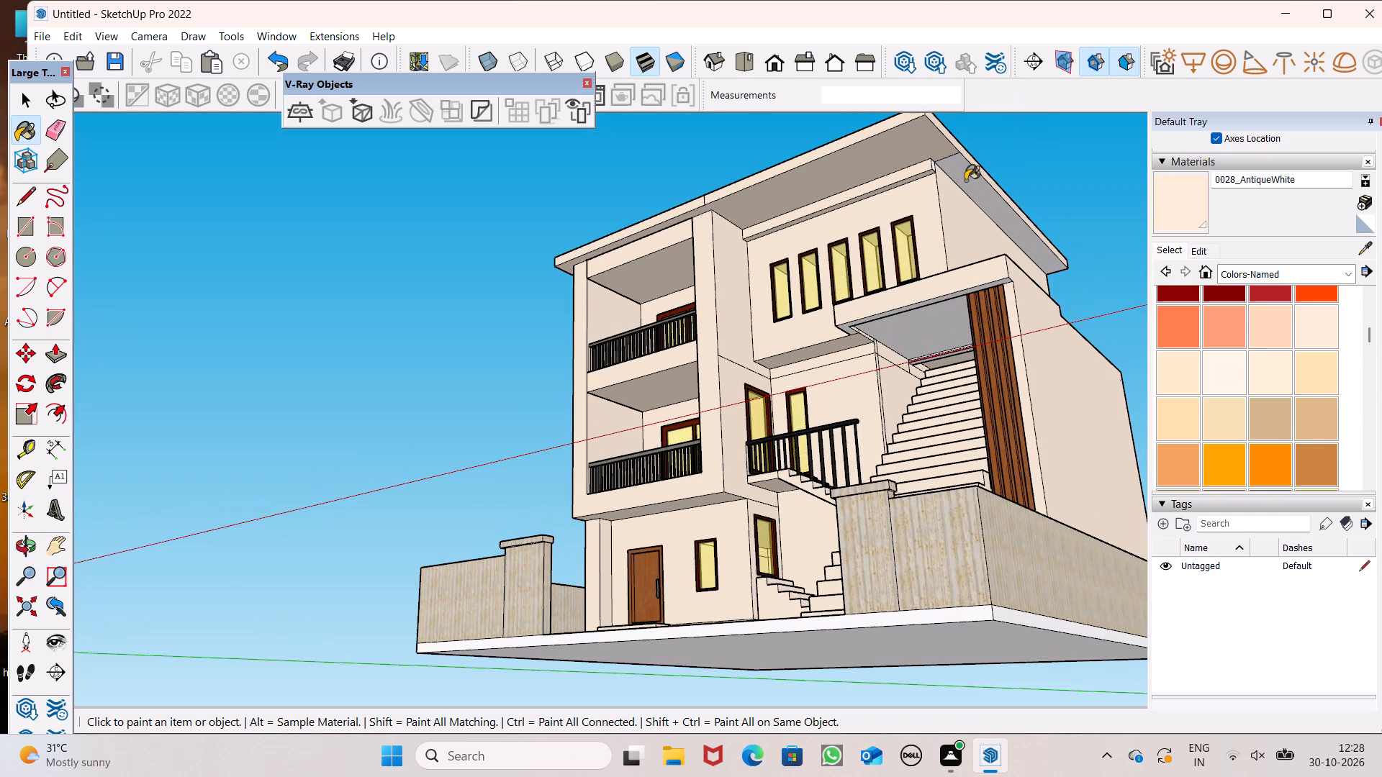
Paint the large lower side wall behind the boundary wall with 0028_AntiqueWhite.
{"action": "scroll", "coordinate": [956, 186], "scroll_direction": "down", "scroll_amount": 5}
{"action": "middle_click_drag", "start_coordinate": [958, 224], "coordinate": [975, 172]}
{"action": "scroll", "coordinate": [998, 435], "scroll_direction": "up", "scroll_amount": 1}
{"action": "middle_click_drag", "start_coordinate": [995, 435], "coordinate": [631, 595]}
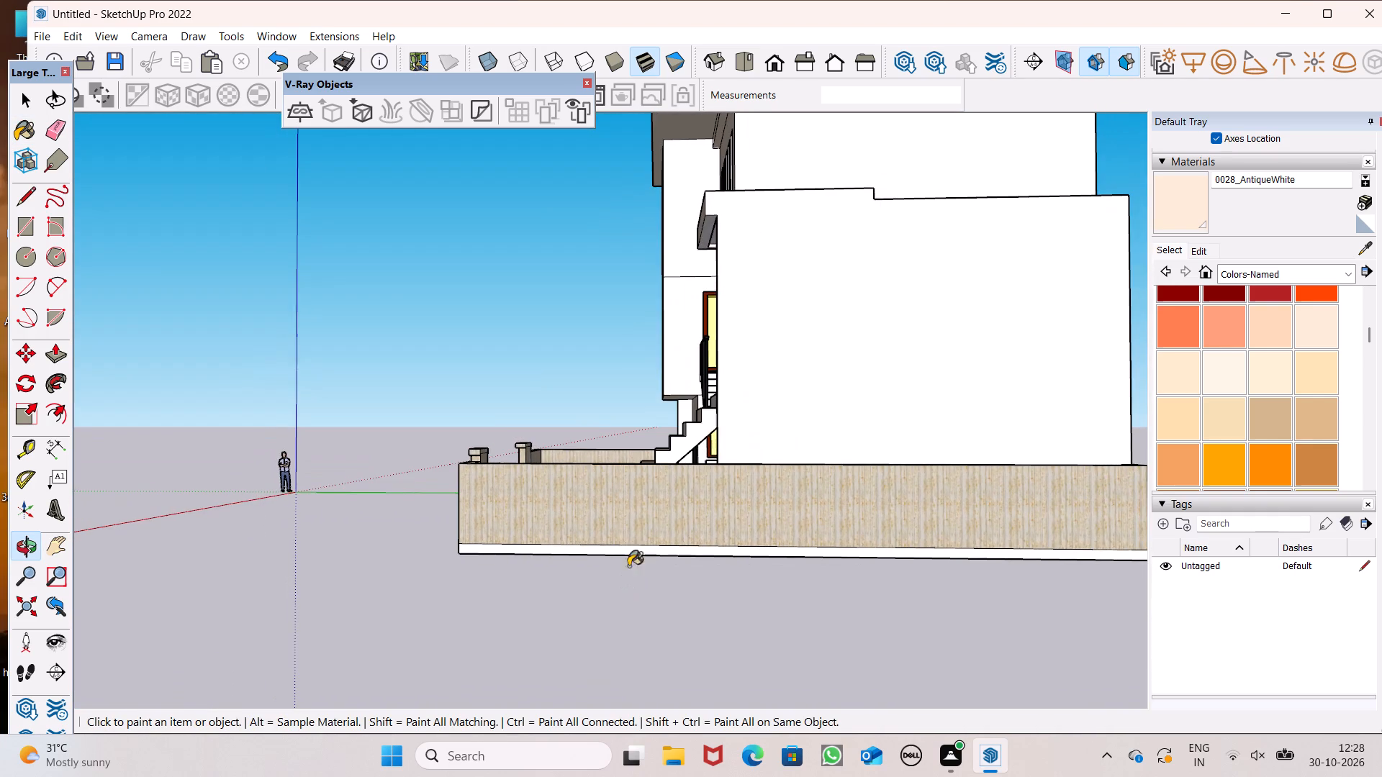
{"action": "left_click", "coordinate": [819, 357]}
Paint the unpainted top of the lower side roof with 0028_AntiqueWhite.
{"action": "scroll", "coordinate": [816, 356], "scroll_direction": "down", "scroll_amount": 5}
{"action": "middle_click_drag", "start_coordinate": [813, 355], "coordinate": [880, 563]}
{"action": "scroll", "coordinate": [876, 435], "scroll_direction": "up", "scroll_amount": 3}
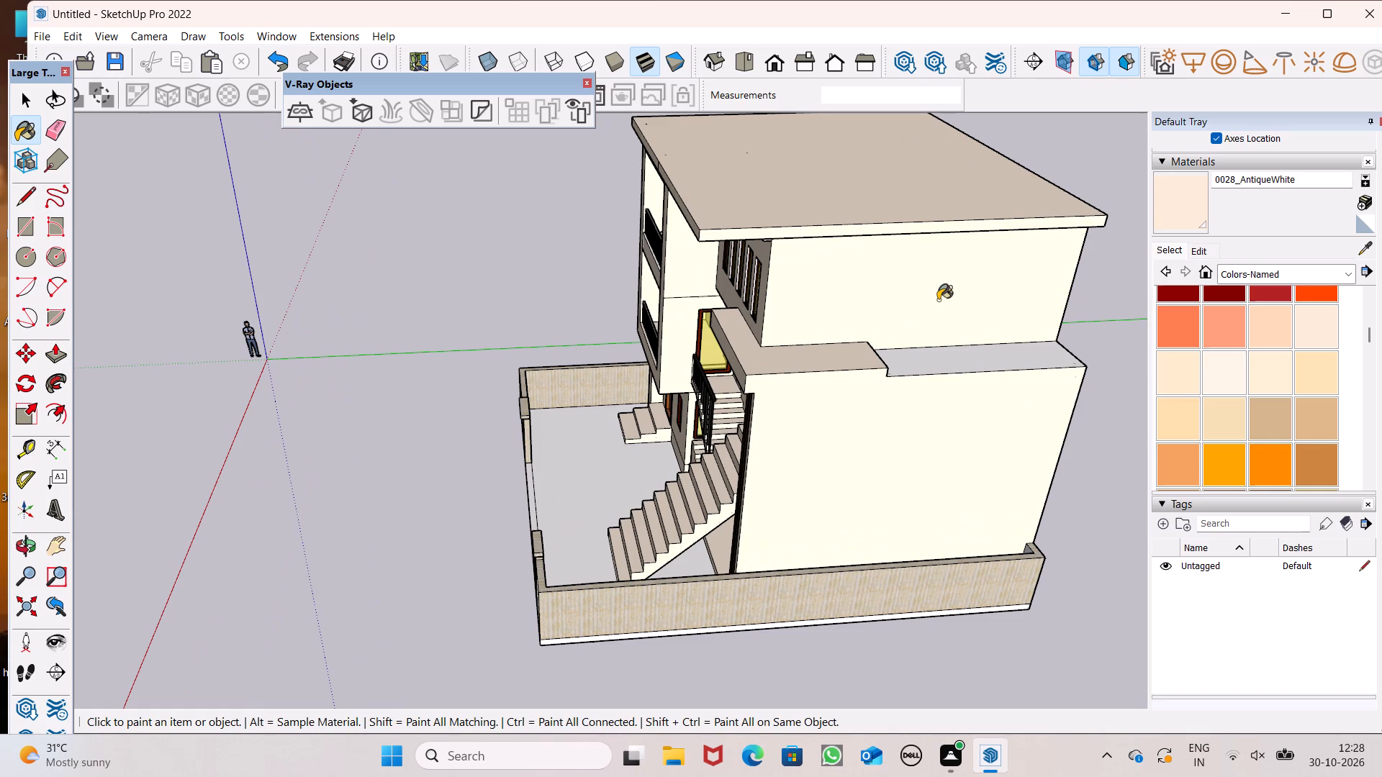
{"action": "left_click", "coordinate": [934, 357]}
Paint the white vertical face of the step between the two lower side roof levels with 0028_AntiqueWhite.
{"action": "scroll", "coordinate": [804, 352], "scroll_direction": "down", "scroll_amount": 4}
{"action": "middle_click_drag", "start_coordinate": [832, 383], "coordinate": [318, 315]}
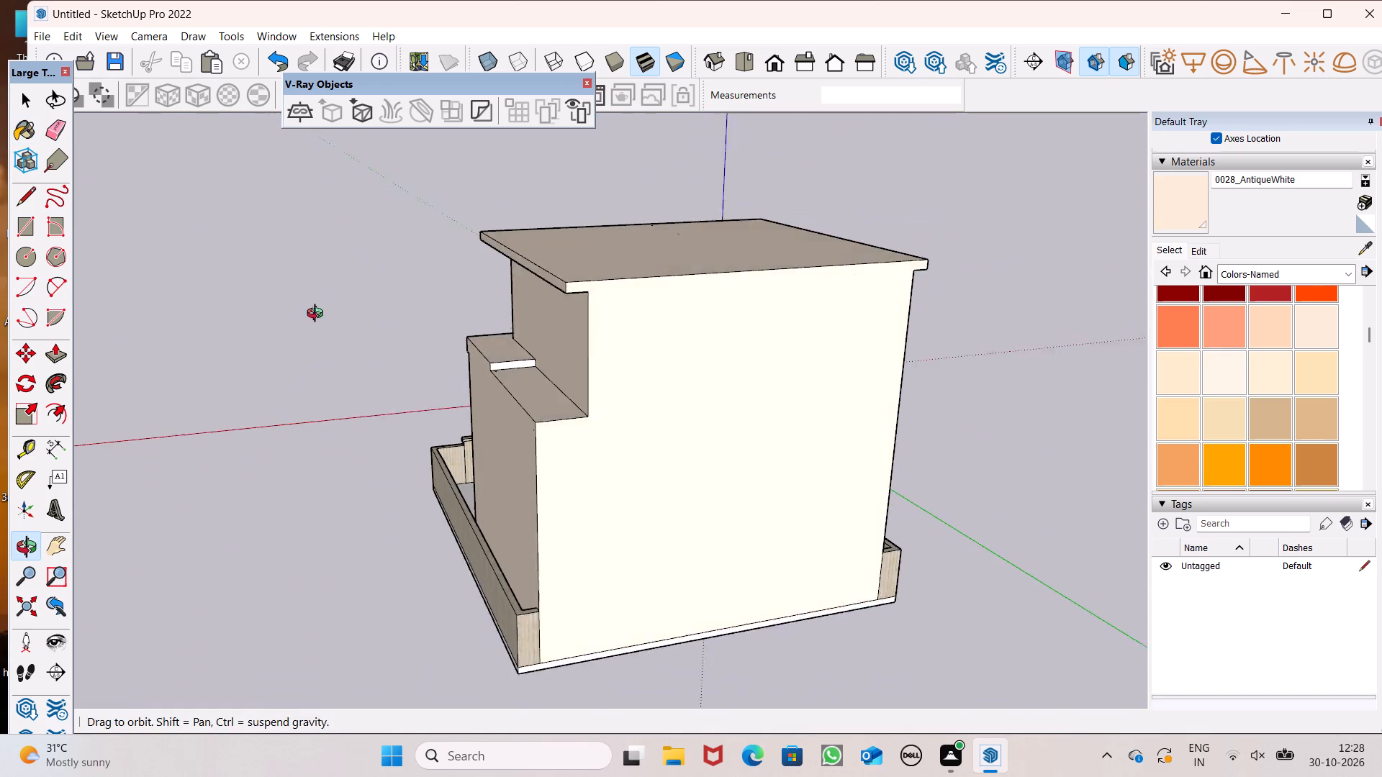
{"action": "middle_click_drag", "start_coordinate": [318, 315], "coordinate": [333, 335]}
{"action": "scroll", "coordinate": [554, 381], "scroll_direction": "up", "scroll_amount": 12}
{"action": "left_click", "coordinate": [533, 396]}
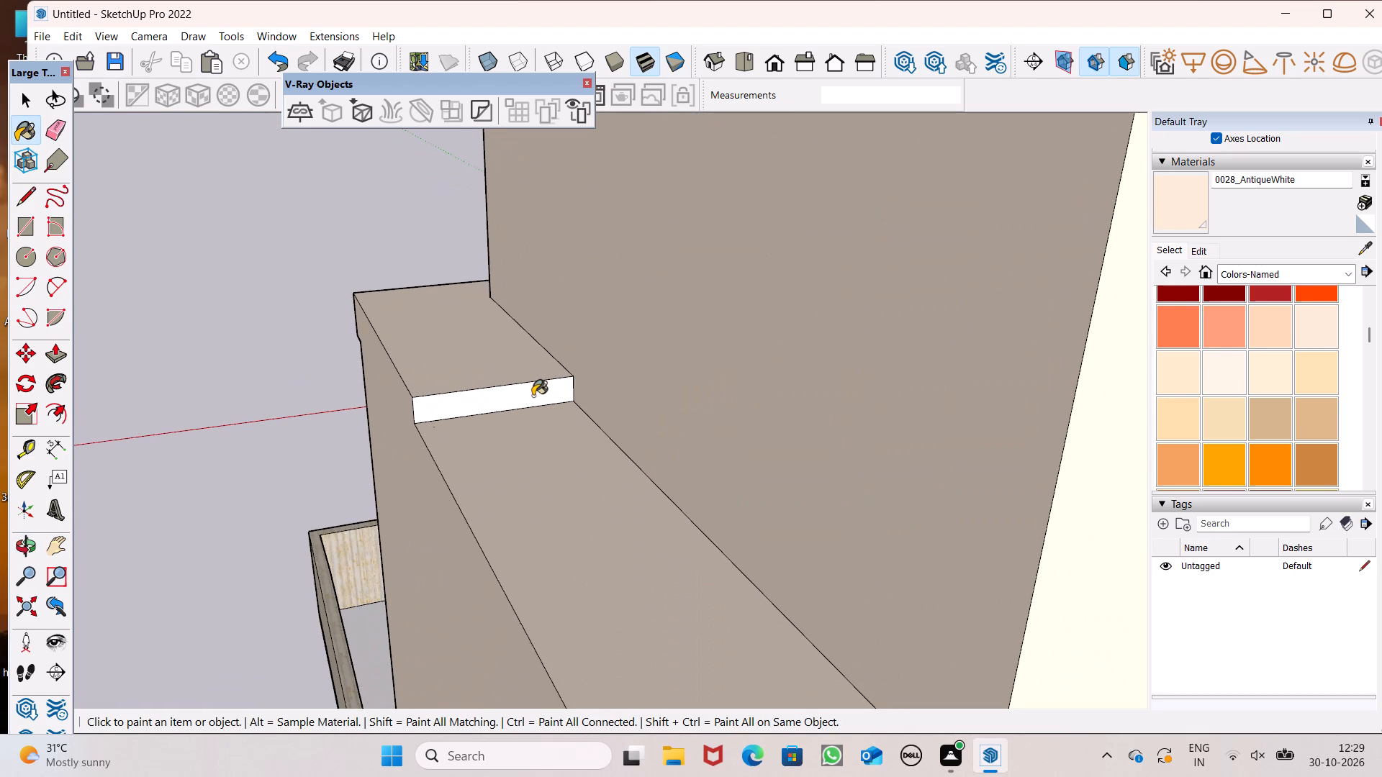
Paint the end face of the ledge above the five narrow windows with 0028_AntiqueWhite.
{"action": "scroll", "coordinate": [531, 407], "scroll_direction": "down", "scroll_amount": 11}
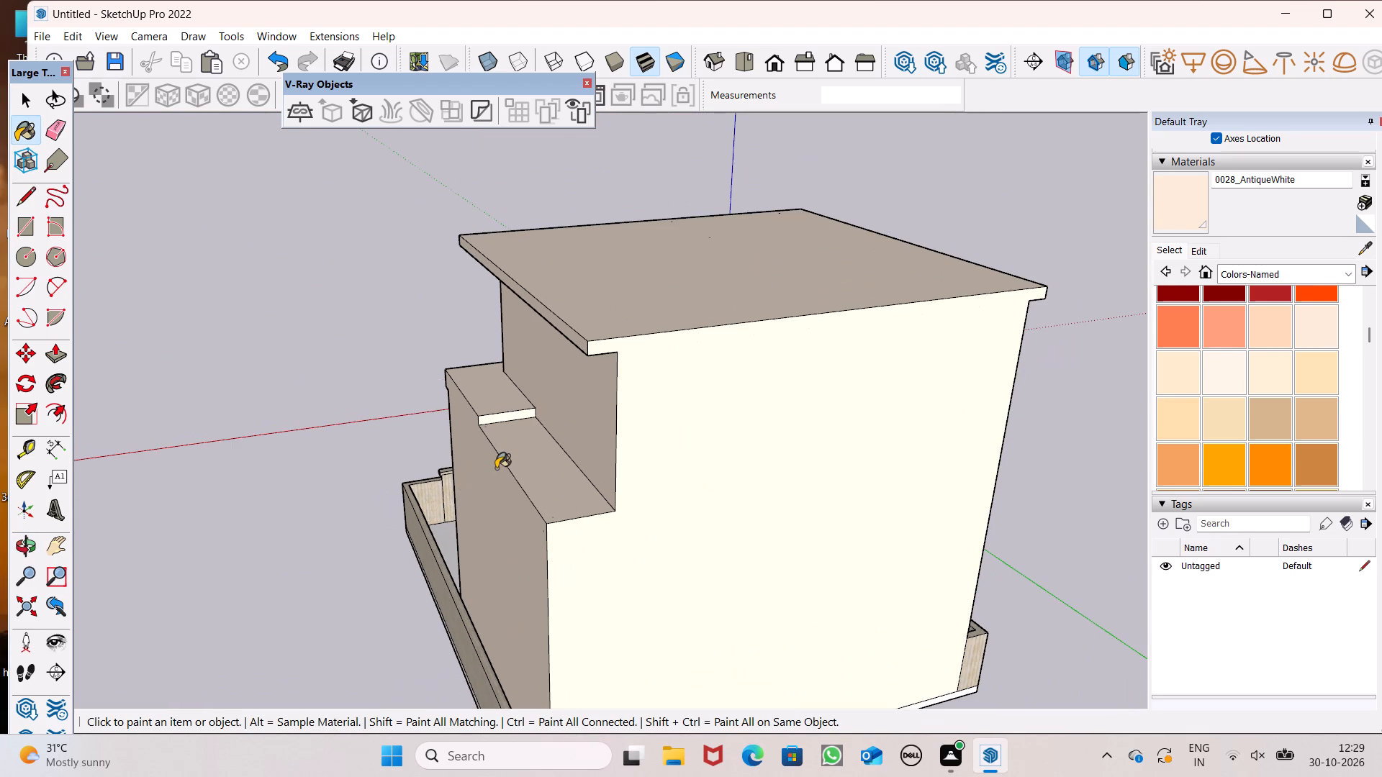
{"action": "middle_click_drag", "start_coordinate": [502, 468], "coordinate": [988, 484]}
{"action": "middle_click_drag", "start_coordinate": [737, 528], "coordinate": [905, 360]}
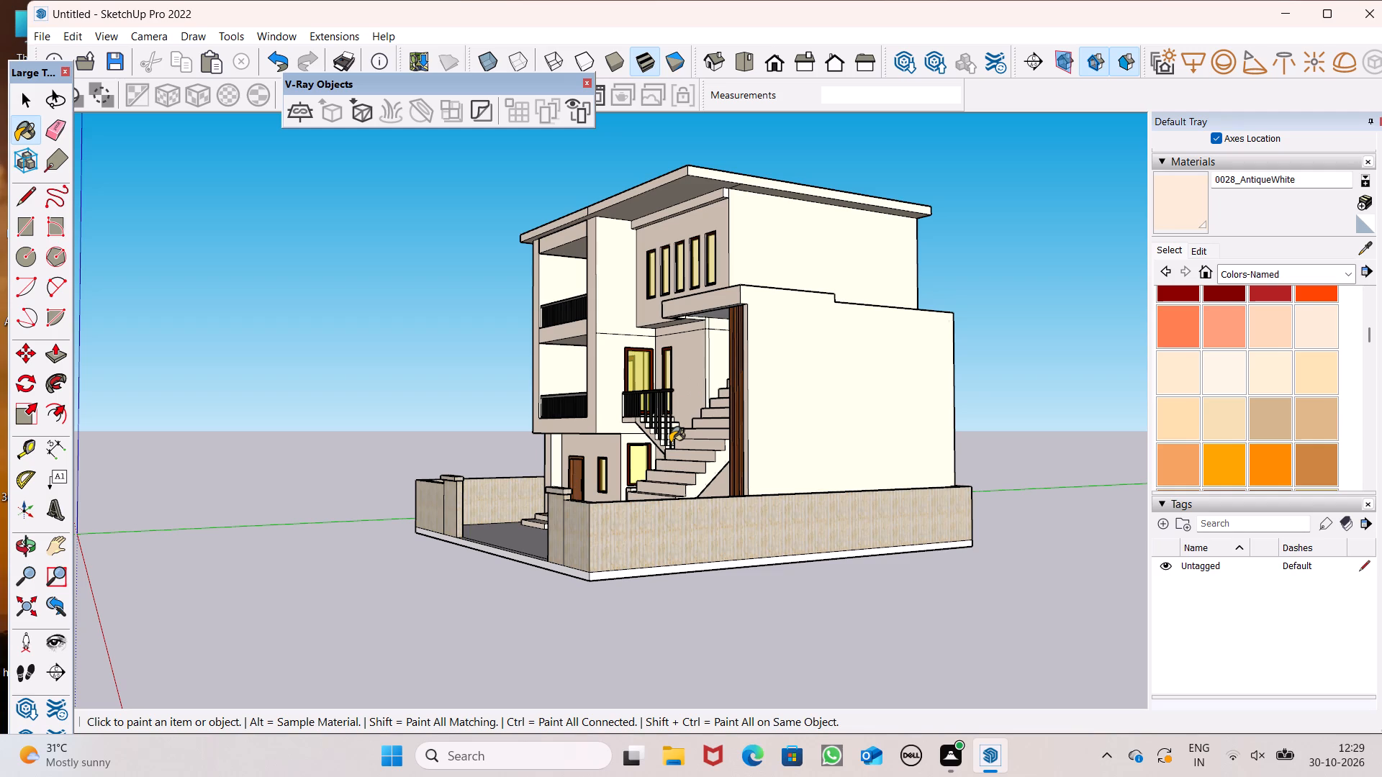
{"action": "scroll", "coordinate": [876, 401], "scroll_direction": "down", "scroll_amount": 2}
{"action": "middle_click_drag", "start_coordinate": [797, 417], "coordinate": [815, 384]}
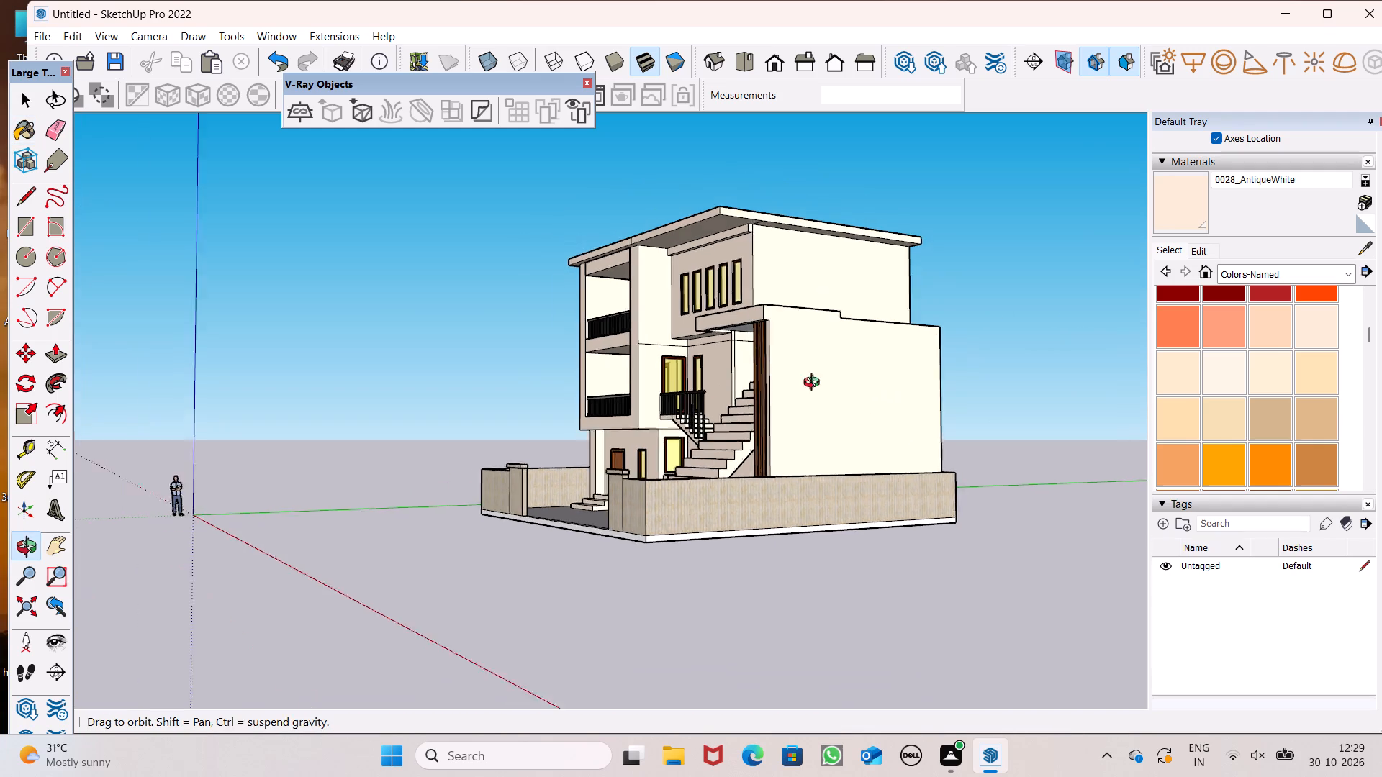
{"action": "middle_click_drag", "start_coordinate": [815, 384], "coordinate": [840, 305]}
{"action": "scroll", "coordinate": [810, 260], "scroll_direction": "up", "scroll_amount": 15}
{"action": "left_click", "coordinate": [684, 169]}
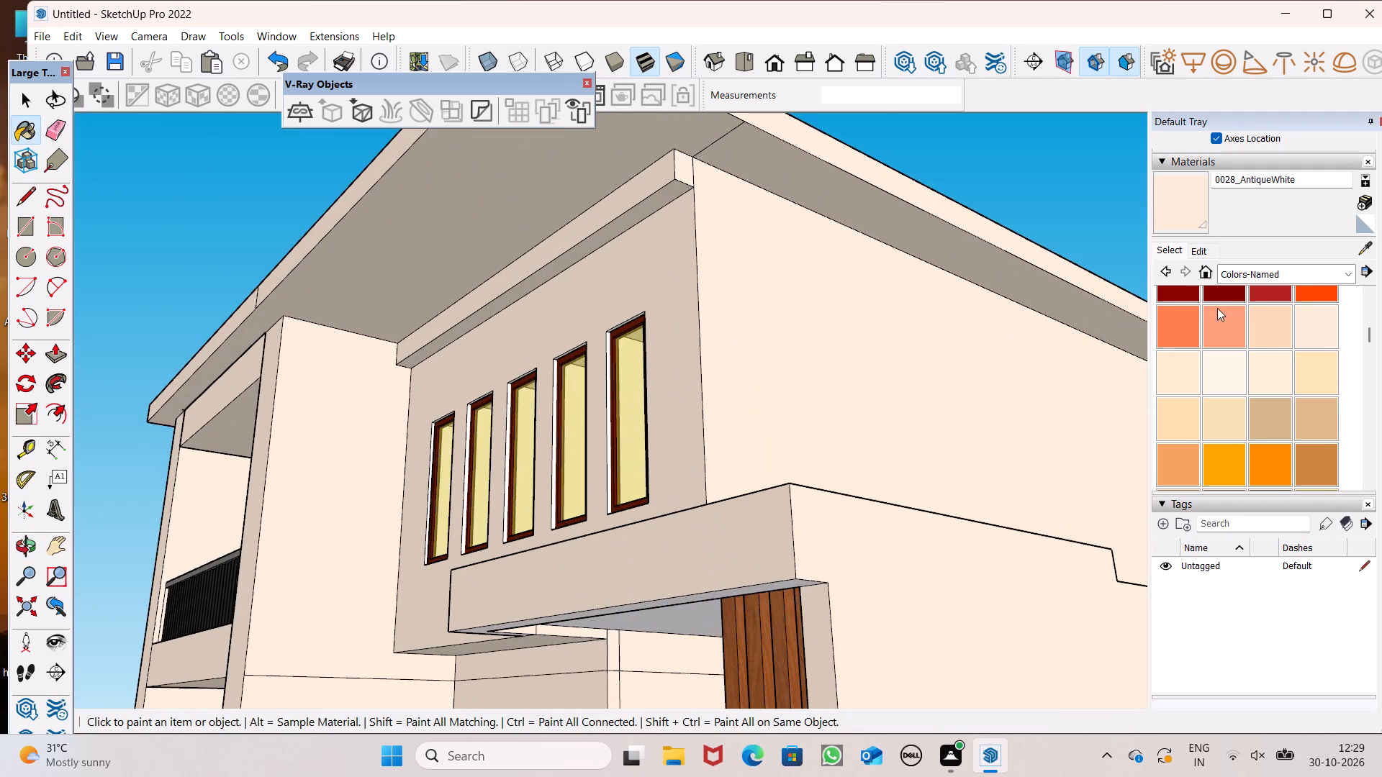
Paint the white inner side reveals of the five narrow upper windows with 0028_AntiqueWhite.
{"action": "scroll", "coordinate": [987, 343], "scroll_direction": "down", "scroll_amount": 4}
{"action": "scroll", "coordinate": [731, 374], "scroll_direction": "up", "scroll_amount": 7}
{"action": "scroll", "coordinate": [574, 461], "scroll_direction": "up", "scroll_amount": 2}
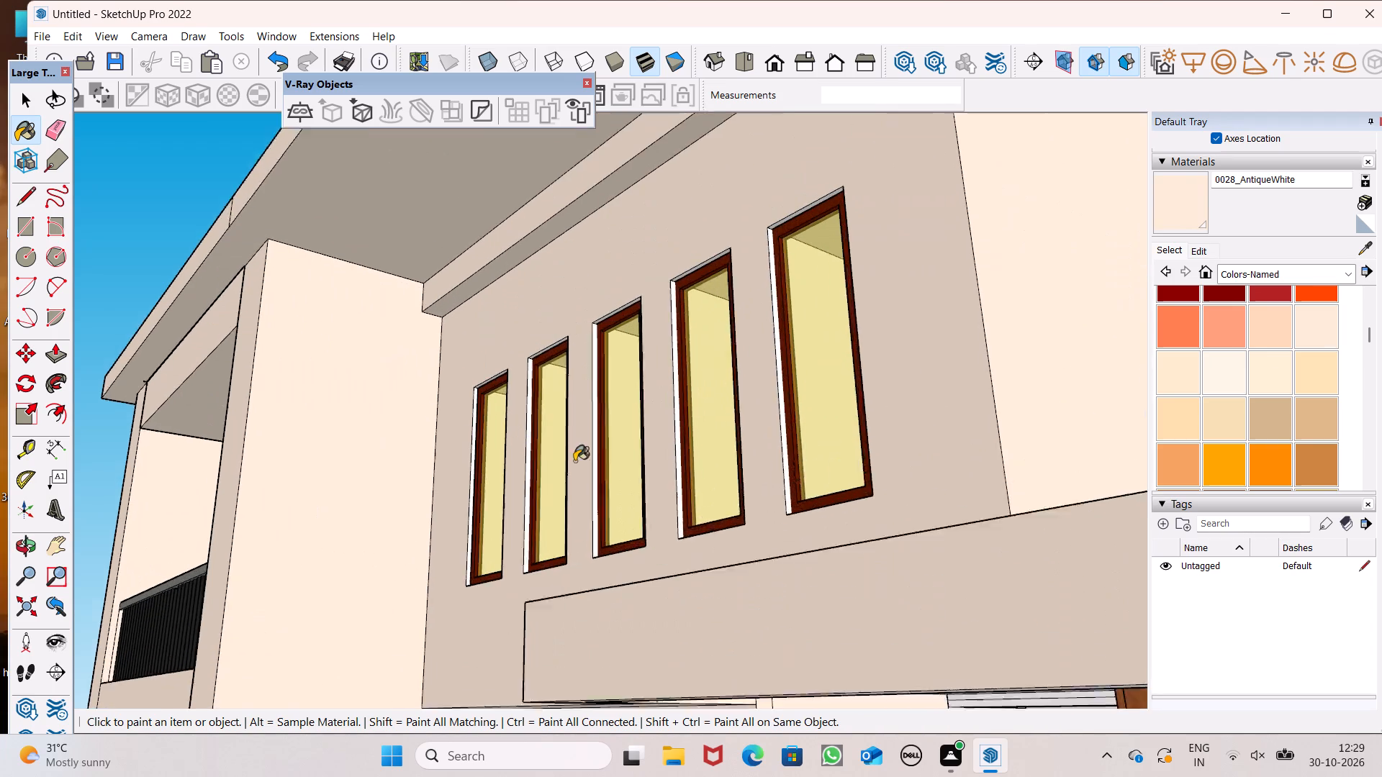
{"action": "scroll", "coordinate": [574, 461], "scroll_direction": "up", "scroll_amount": 1}
{"action": "scroll", "coordinate": [576, 461], "scroll_direction": "down", "scroll_amount": 1}
{"action": "scroll", "coordinate": [580, 462], "scroll_direction": "up", "scroll_amount": 1}
{"action": "middle_click_drag", "start_coordinate": [712, 518], "coordinate": [685, 542]}
{"action": "scroll", "coordinate": [688, 535], "scroll_direction": "up", "scroll_amount": 4}
{"action": "scroll", "coordinate": [854, 586], "scroll_direction": "up", "scroll_amount": 4}
{"action": "left_click", "coordinate": [876, 589]}
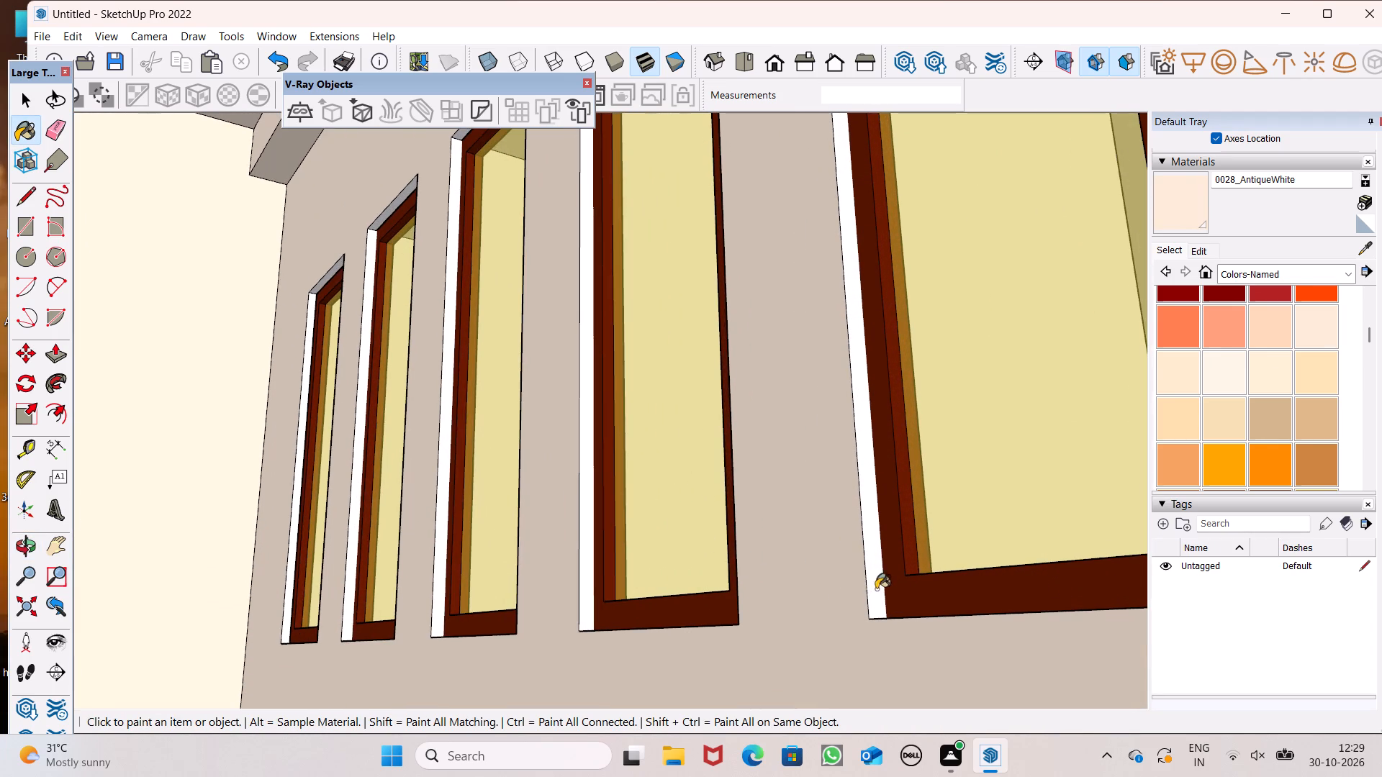
{"action": "scroll", "coordinate": [703, 594], "scroll_direction": "up", "scroll_amount": 6}
{"action": "left_click", "coordinate": [551, 588]}
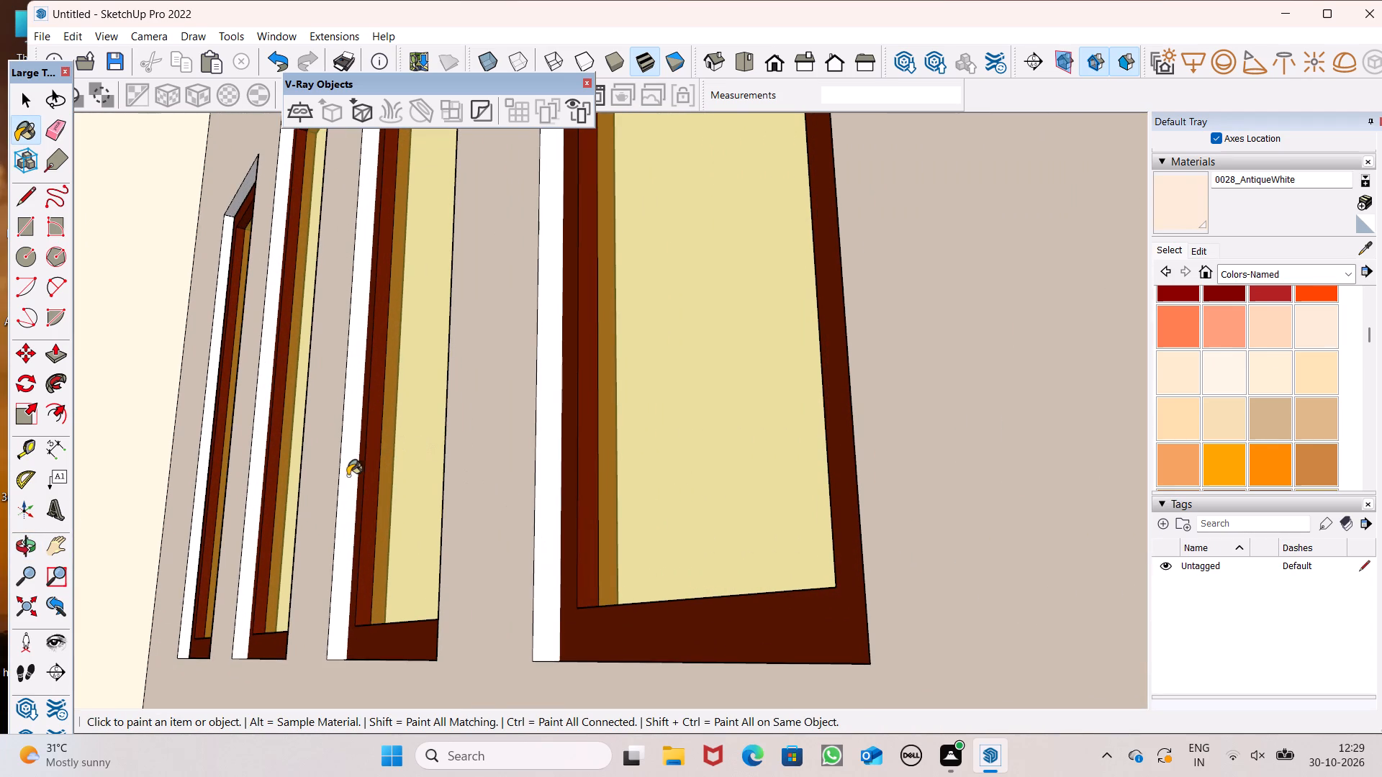
{"action": "left_click", "coordinate": [358, 464]}
{"action": "left_click", "coordinate": [363, 403]}
{"action": "scroll", "coordinate": [582, 350], "scroll_direction": "down", "scroll_amount": 6}
{"action": "scroll", "coordinate": [444, 428], "scroll_direction": "up", "scroll_amount": 8}
{"action": "left_click", "coordinate": [389, 545]}
{"action": "scroll", "coordinate": [555, 318], "scroll_direction": "down", "scroll_amount": 6}
{"action": "scroll", "coordinate": [371, 412], "scroll_direction": "up", "scroll_amount": 4}
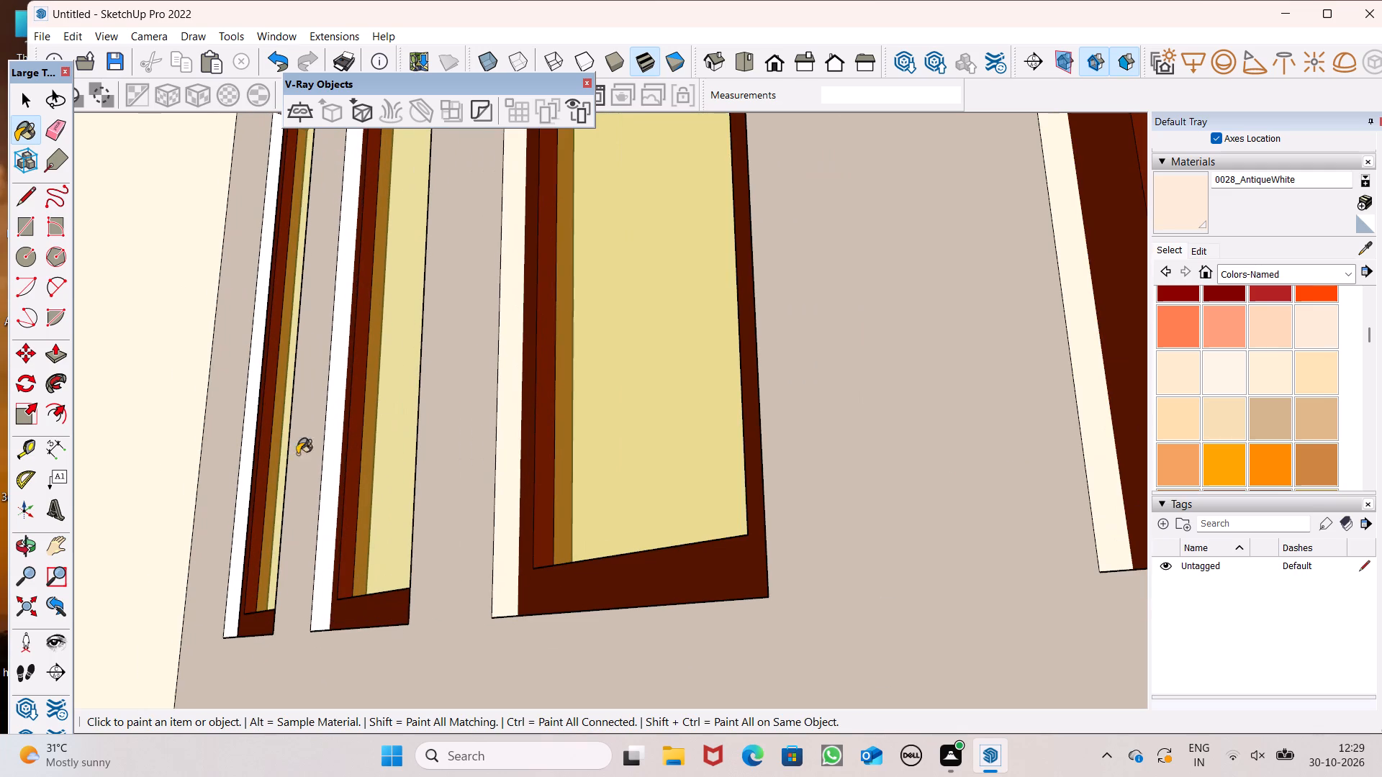
{"action": "left_click", "coordinate": [330, 453]}
{"action": "left_click", "coordinate": [235, 437]}
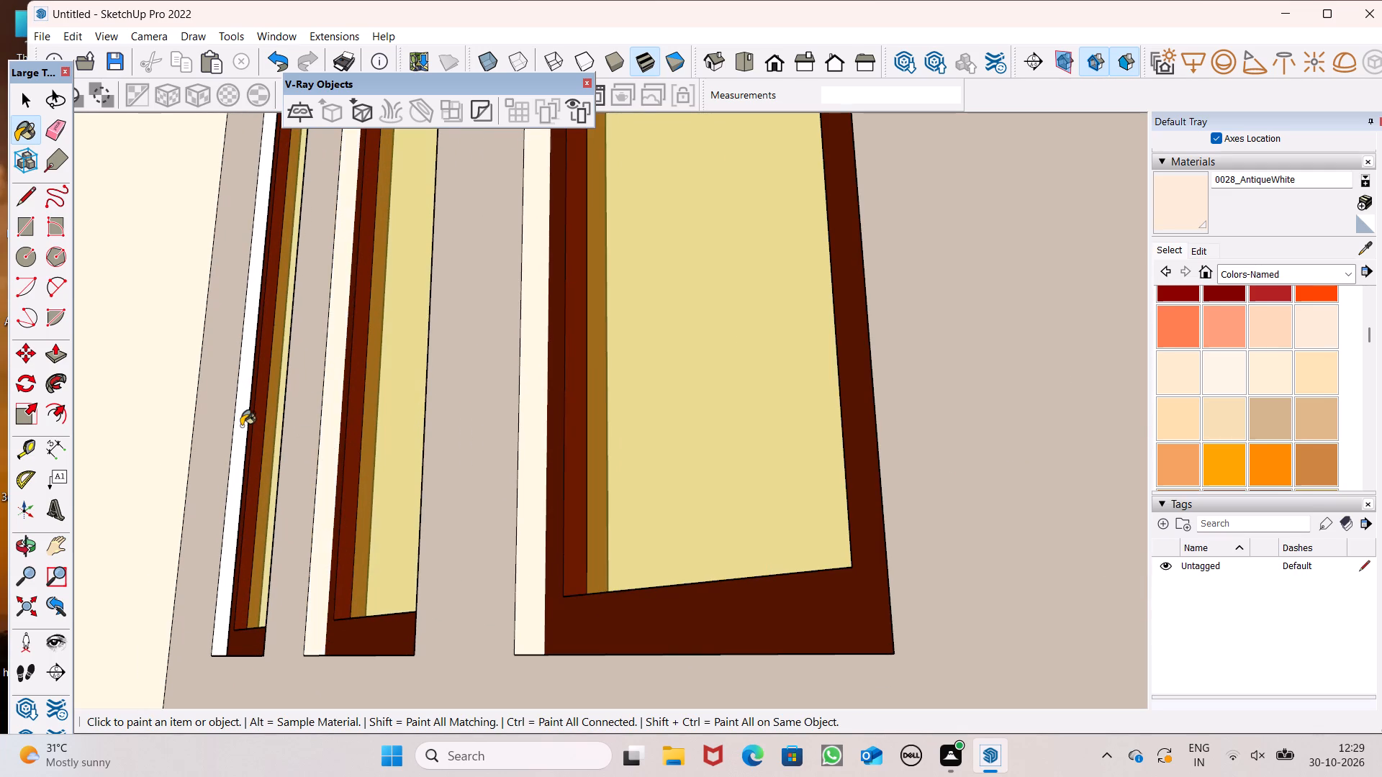
{"action": "scroll", "coordinate": [569, 329], "scroll_direction": "down", "scroll_amount": 6}
Paint the bottom sills and opposite side reveals of the second and third narrow windows with 0028_AntiqueWhite.
{"action": "middle_click_drag", "start_coordinate": [581, 410], "coordinate": [1056, 598]}
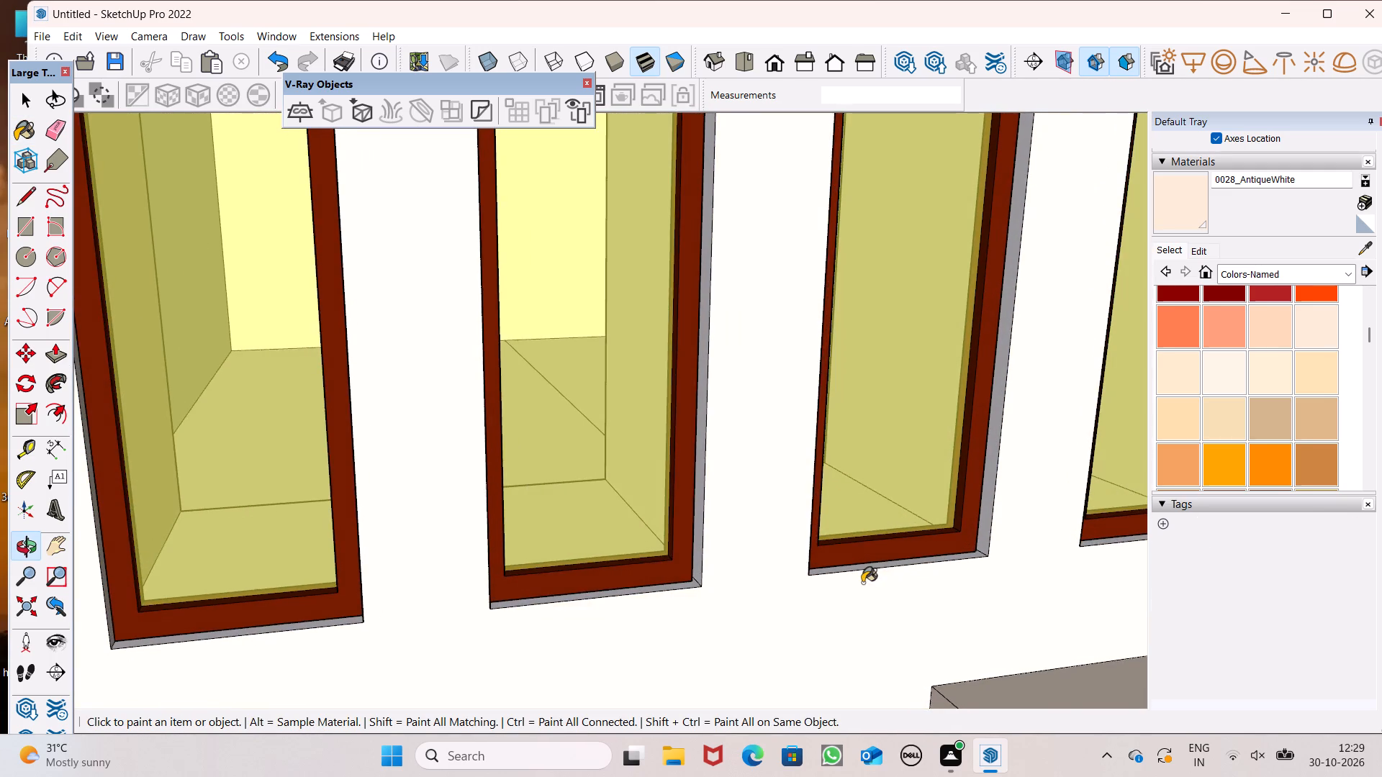
{"action": "scroll", "coordinate": [816, 492], "scroll_direction": "down", "scroll_amount": 9}
{"action": "middle_click_drag", "start_coordinate": [746, 494], "coordinate": [852, 604]}
{"action": "scroll", "coordinate": [800, 563], "scroll_direction": "up", "scroll_amount": 4}
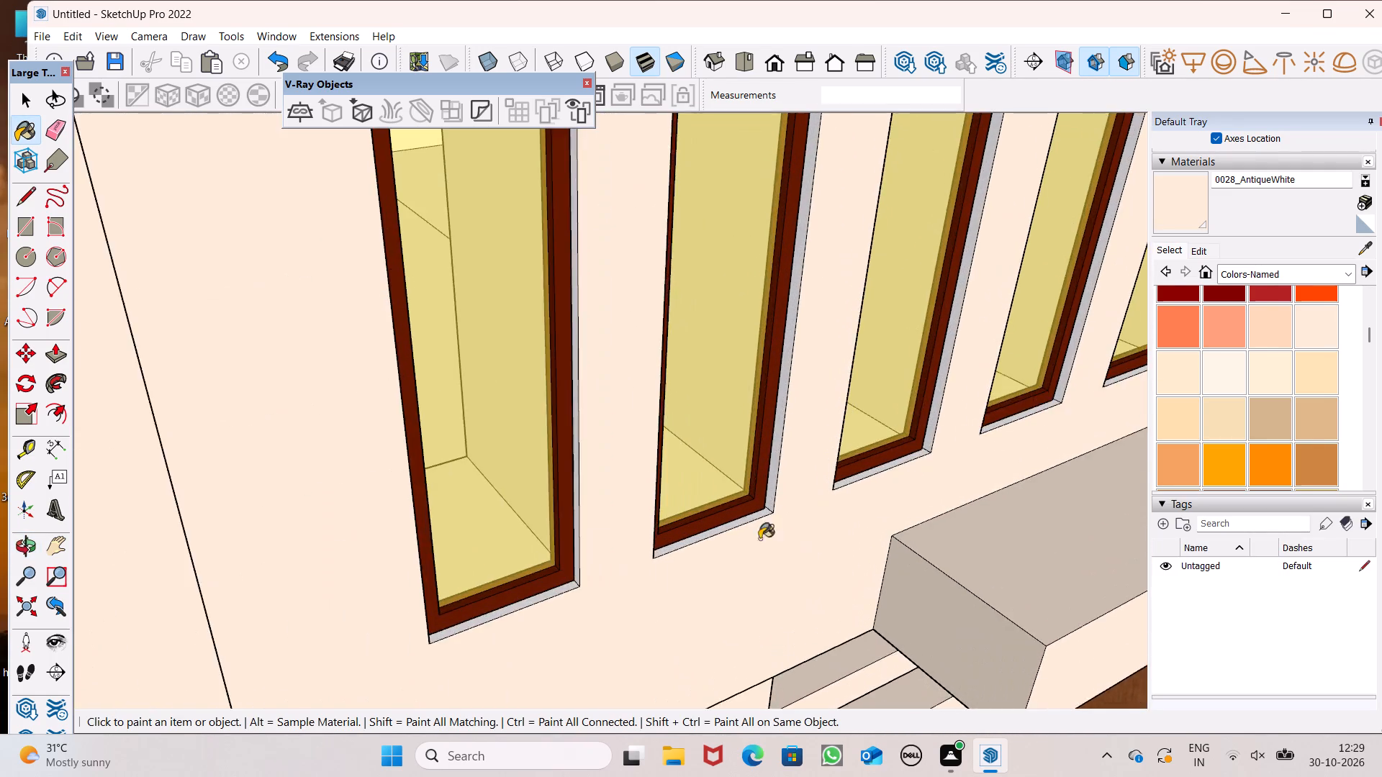
{"action": "scroll", "coordinate": [759, 539], "scroll_direction": "up", "scroll_amount": 8}
{"action": "left_click_drag", "start_coordinate": [706, 521], "coordinate": [716, 520]}
{"action": "left_click", "coordinate": [818, 456]}
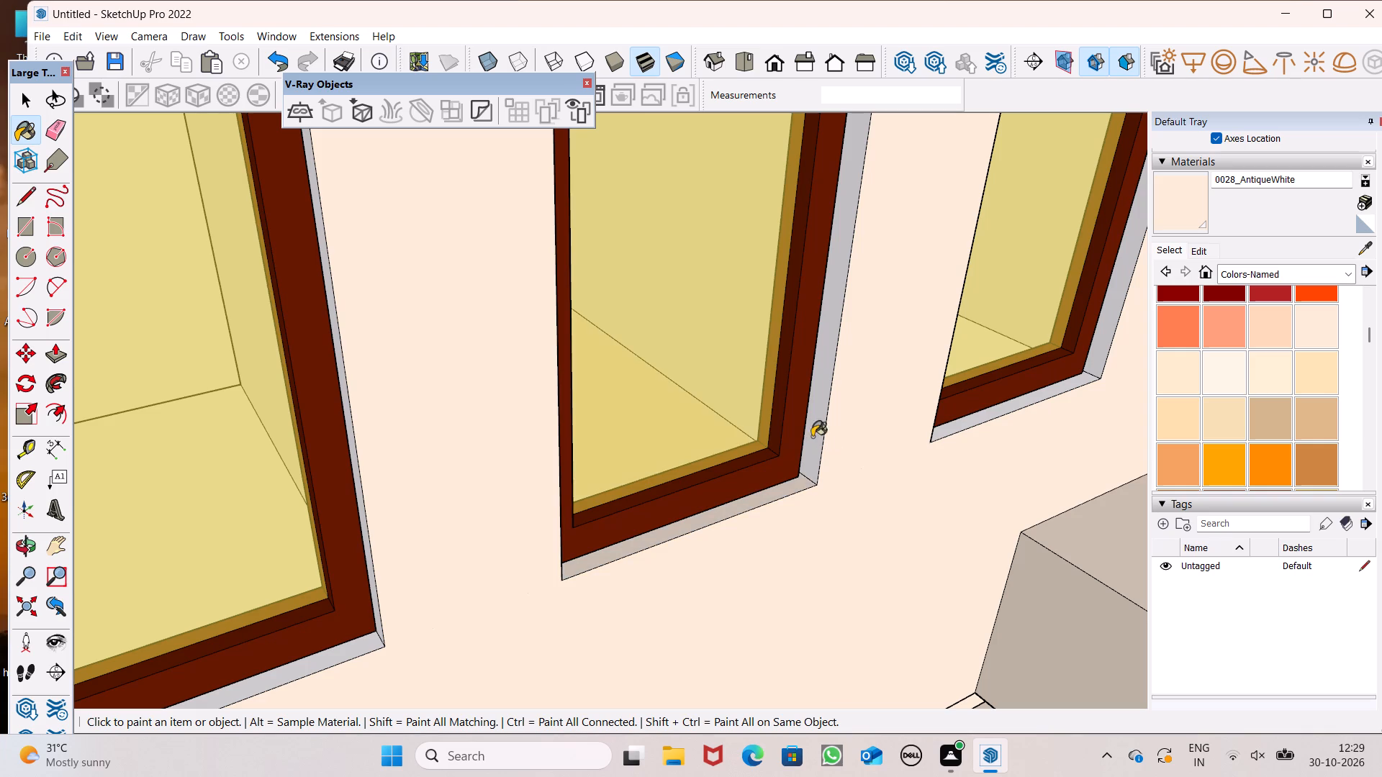
{"action": "left_click", "coordinate": [985, 409]}
{"action": "left_click", "coordinate": [1108, 342]}
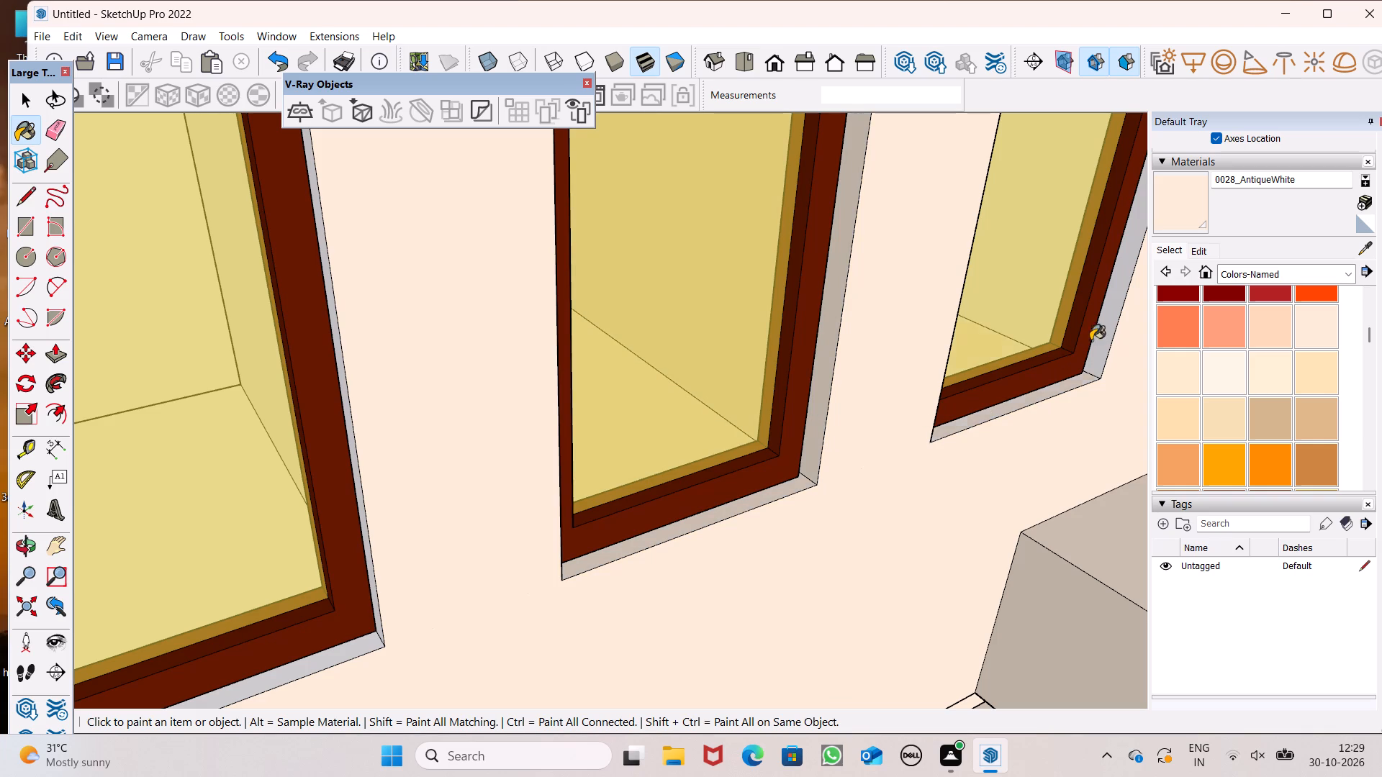
Paint the bottom sill and side reveals of the first narrow window, nearest the balcony wall, with 0028_AntiqueWhite.
{"action": "scroll", "coordinate": [1047, 317], "scroll_direction": "down", "scroll_amount": 8}
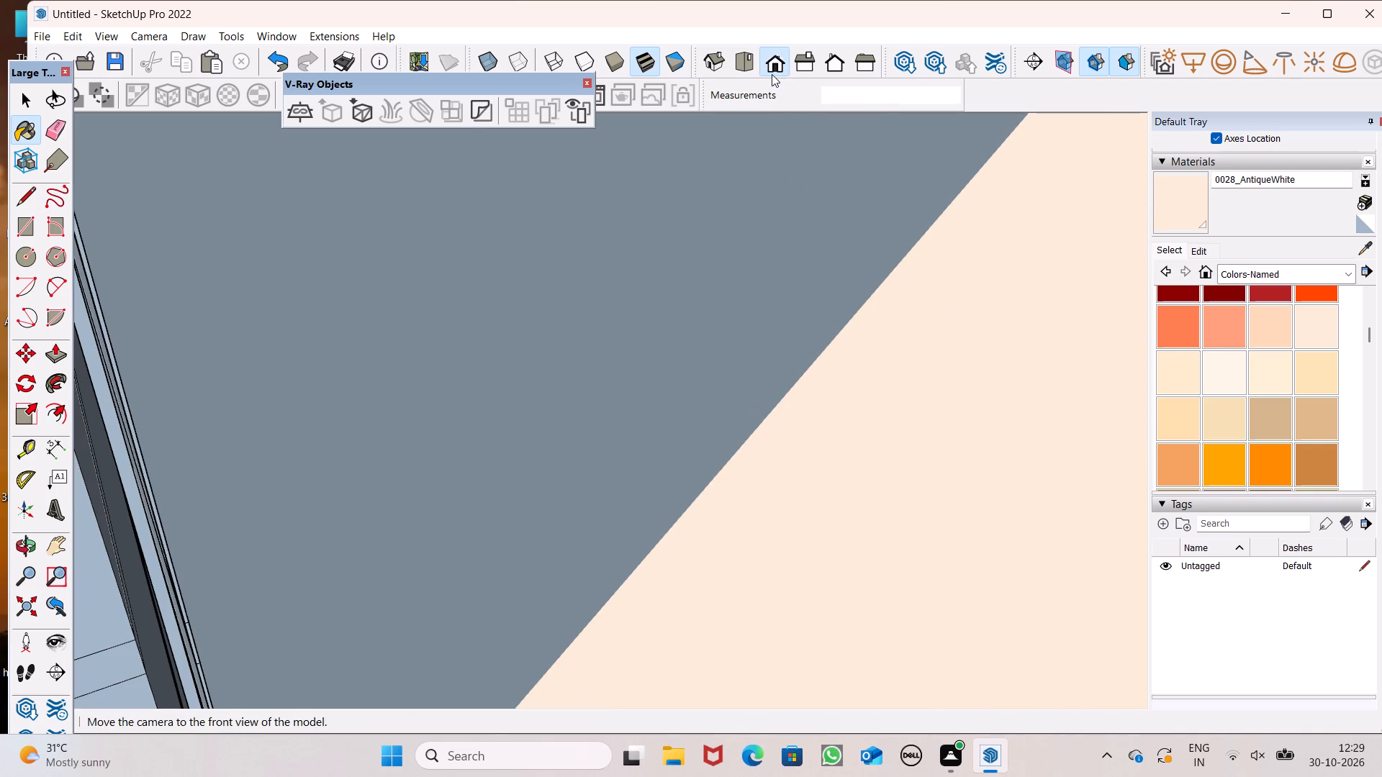
{"action": "left_click", "coordinate": [772, 74]}
{"action": "scroll", "coordinate": [875, 353], "scroll_direction": "down", "scroll_amount": 16}
{"action": "middle_click_drag", "start_coordinate": [828, 409], "coordinate": [906, 652]}
{"action": "scroll", "coordinate": [779, 161], "scroll_direction": "up", "scroll_amount": 5}
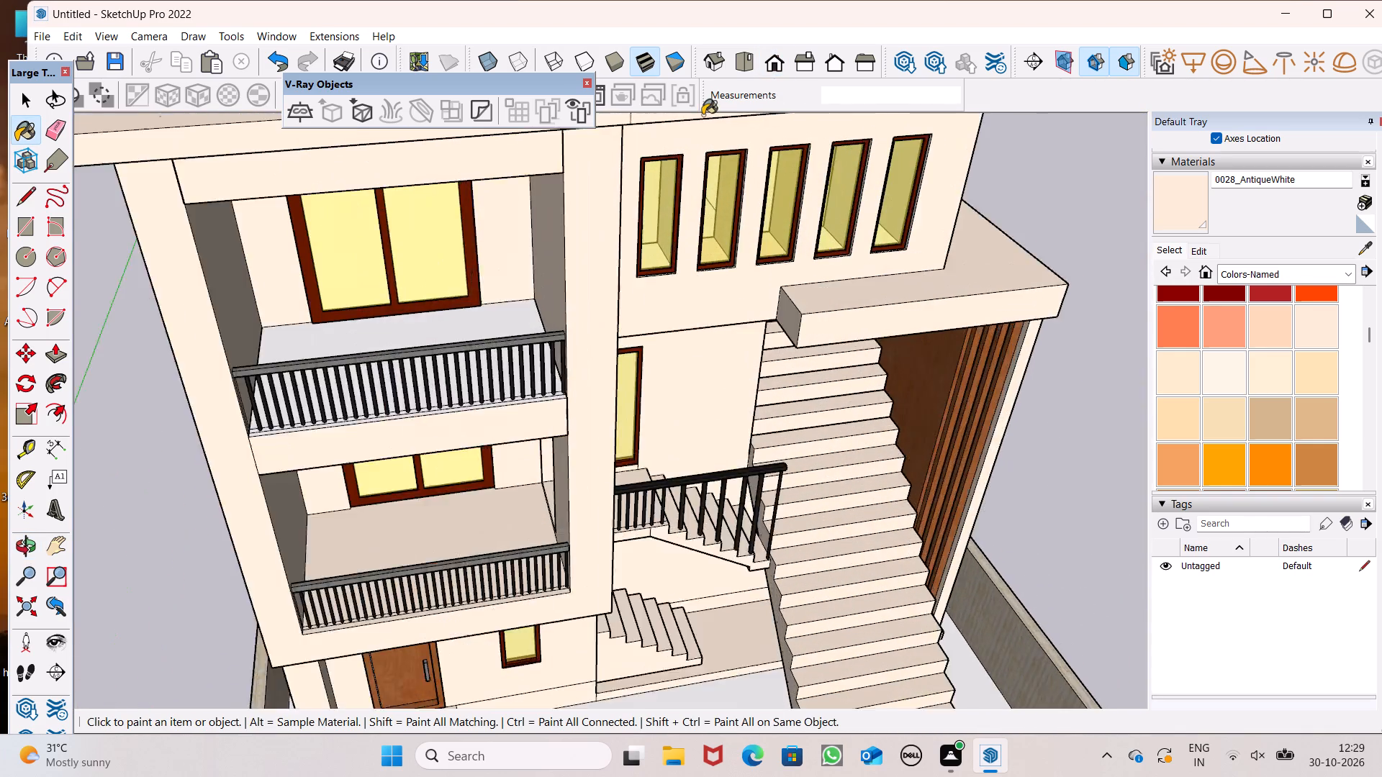
{"action": "scroll", "coordinate": [703, 115], "scroll_direction": "up", "scroll_amount": 7}
{"action": "scroll", "coordinate": [708, 178], "scroll_direction": "down", "scroll_amount": 1}
{"action": "scroll", "coordinate": [708, 179], "scroll_direction": "up", "scroll_amount": 2}
{"action": "middle_click_drag", "start_coordinate": [683, 414], "coordinate": [692, 504]}
{"action": "scroll", "coordinate": [727, 539], "scroll_direction": "up", "scroll_amount": 9}
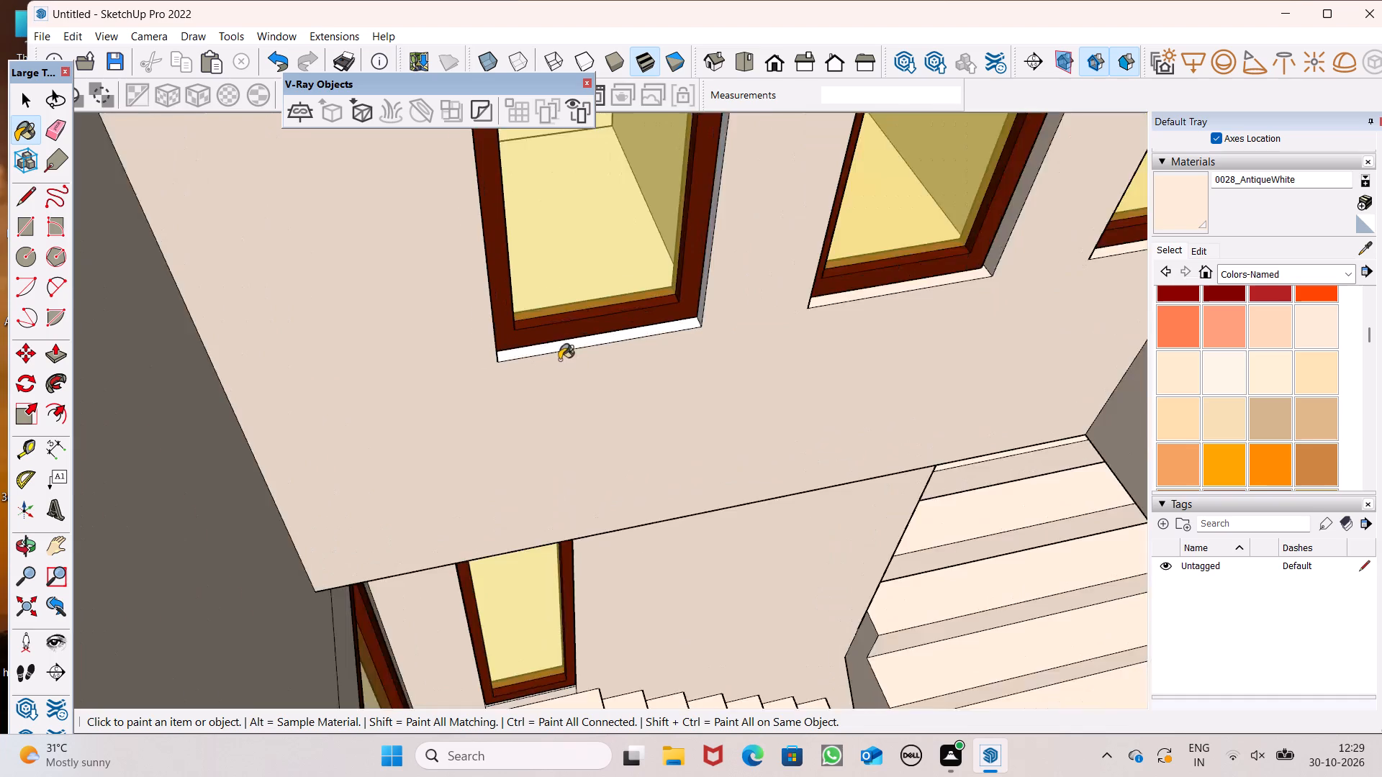
{"action": "scroll", "coordinate": [559, 360], "scroll_direction": "up", "scroll_amount": 6}
{"action": "left_click", "coordinate": [830, 288]}
{"action": "left_click", "coordinate": [841, 266]}
{"action": "scroll", "coordinate": [831, 309], "scroll_direction": "up", "scroll_amount": 1}
{"action": "middle_click_drag", "start_coordinate": [832, 309], "coordinate": [575, 344]}
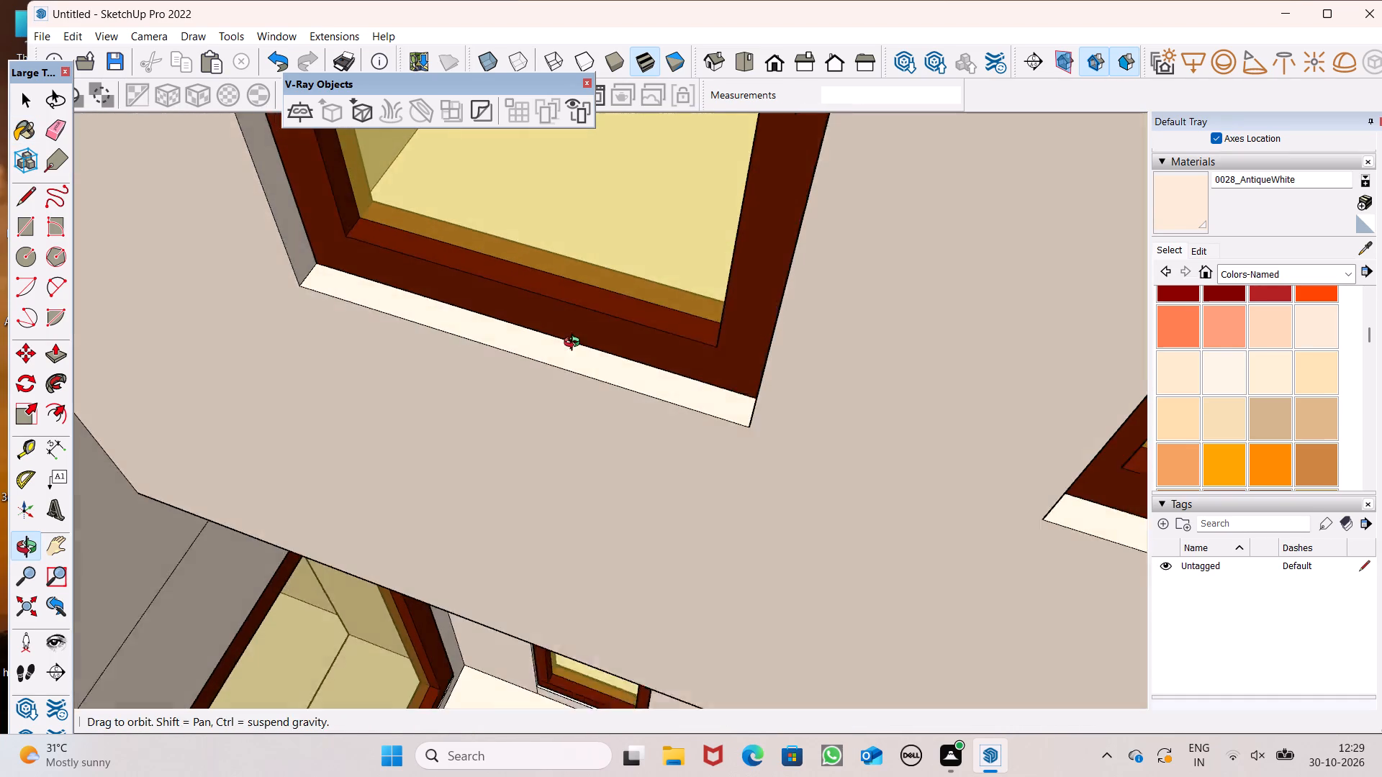
{"action": "middle_click_drag", "start_coordinate": [575, 344], "coordinate": [554, 332]}
{"action": "left_click", "coordinate": [292, 203]}
Go over the bottom sills of the first two narrow windows with 0028_AntiqueWhite.
{"action": "scroll", "coordinate": [331, 340], "scroll_direction": "down", "scroll_amount": 7}
{"action": "middle_click_drag", "start_coordinate": [405, 420], "coordinate": [664, 510]}
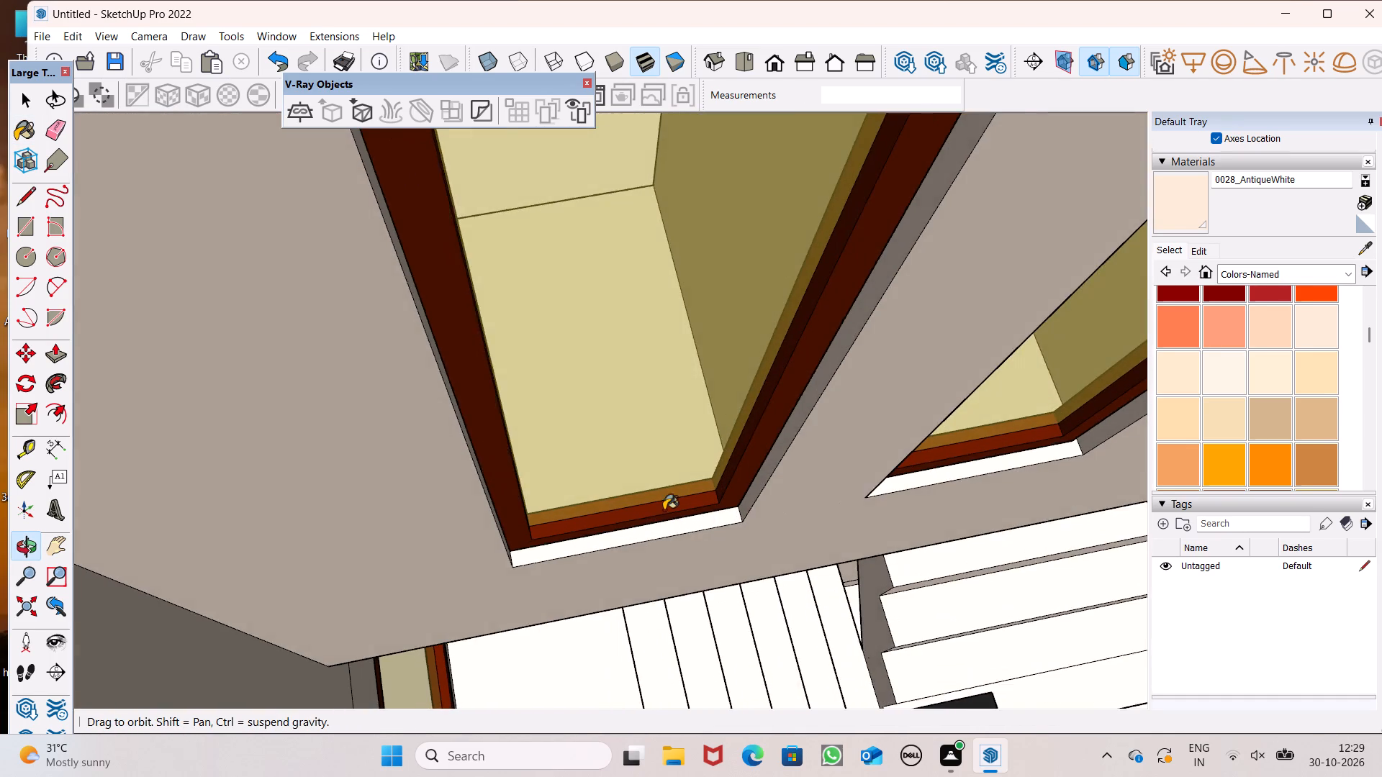
{"action": "middle_click_drag", "start_coordinate": [664, 510], "coordinate": [663, 524]}
{"action": "scroll", "coordinate": [637, 454], "scroll_direction": "down", "scroll_amount": 3}
{"action": "scroll", "coordinate": [625, 505], "scroll_direction": "up", "scroll_amount": 4}
{"action": "left_click_drag", "start_coordinate": [633, 515], "coordinate": [633, 525]}
{"action": "left_click", "coordinate": [635, 527]}
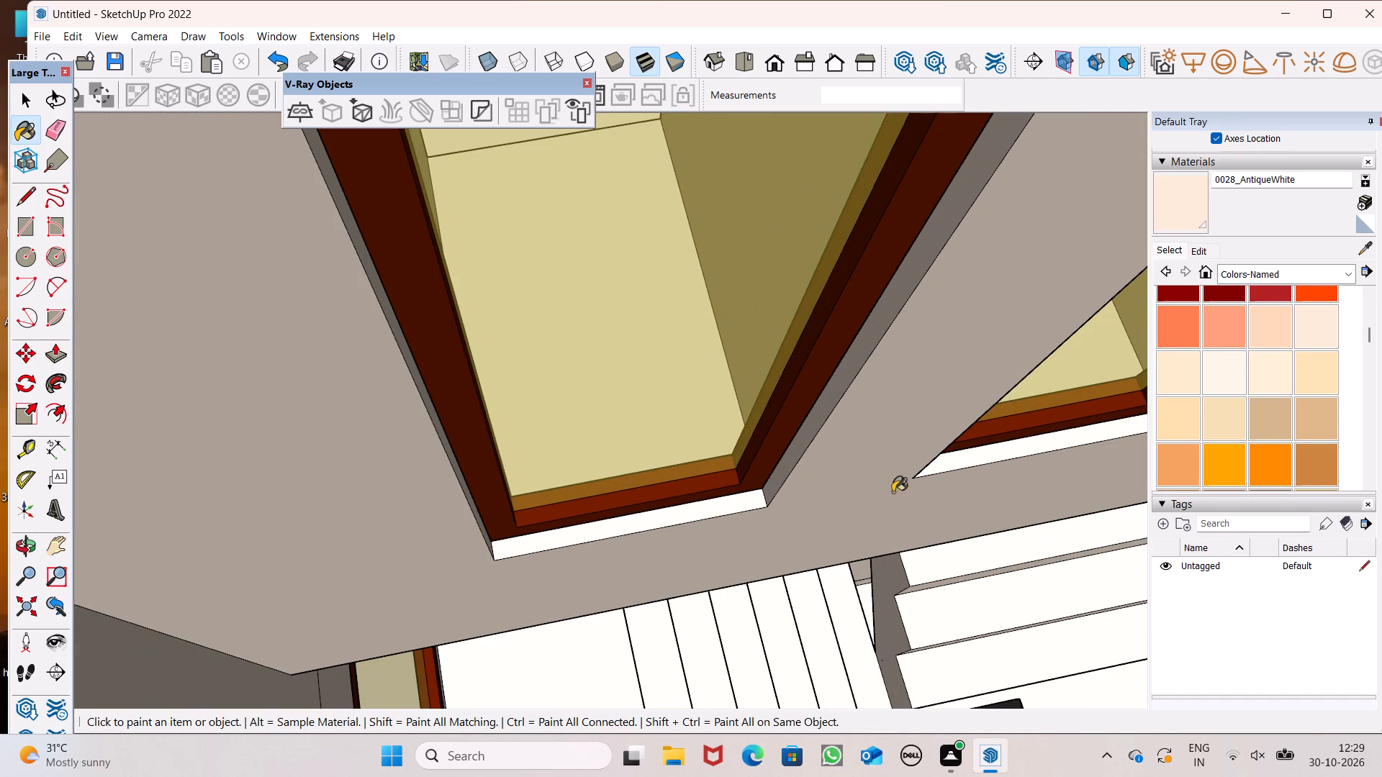
{"action": "left_click", "coordinate": [984, 460]}
Paint the bottom sill and both side reveals of the fifth narrow window, above the side roof, with 0028_AntiqueWhite.
{"action": "scroll", "coordinate": [792, 388], "scroll_direction": "down", "scroll_amount": 7}
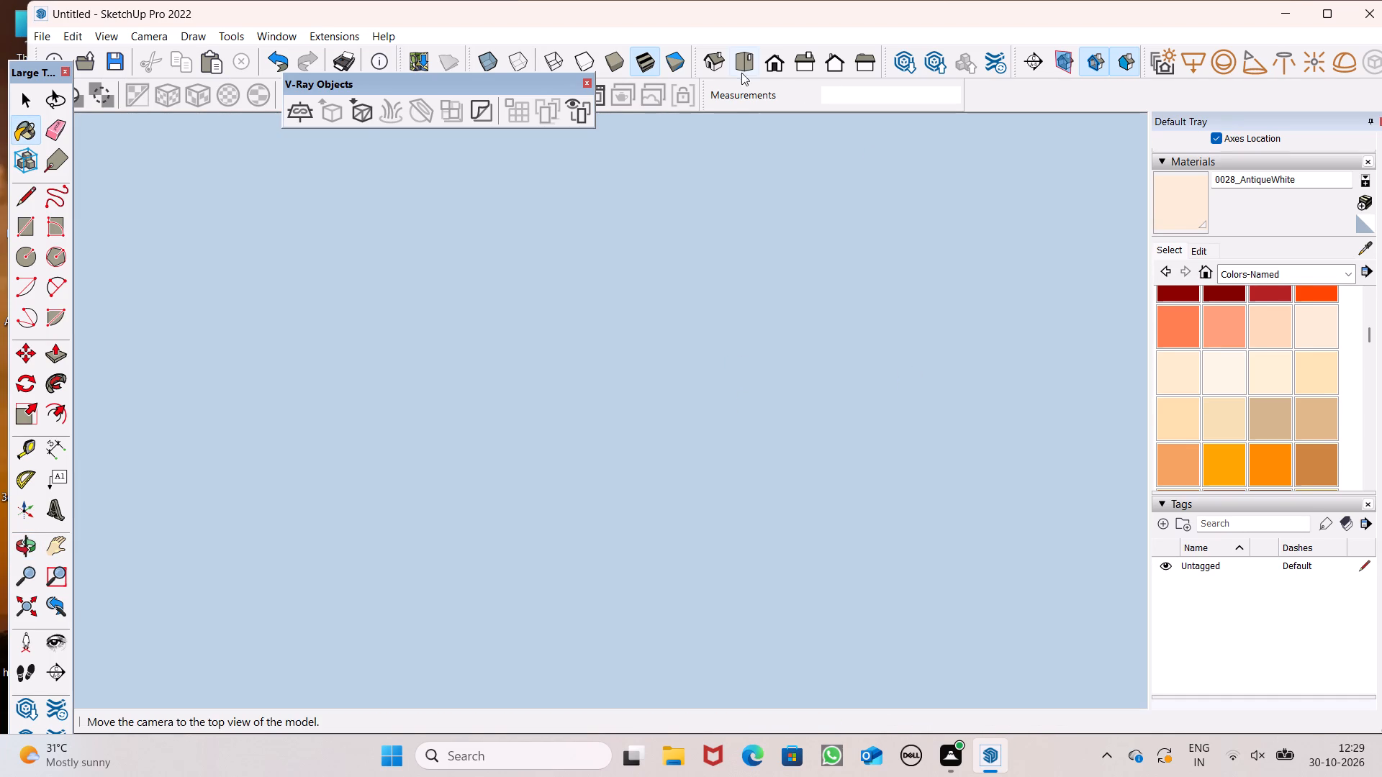
{"action": "left_click", "coordinate": [770, 61]}
{"action": "scroll", "coordinate": [697, 218], "scroll_direction": "down", "scroll_amount": 5}
{"action": "scroll", "coordinate": [656, 270], "scroll_direction": "up", "scroll_amount": 1}
{"action": "scroll", "coordinate": [638, 284], "scroll_direction": "down", "scroll_amount": 9}
{"action": "middle_click_drag", "start_coordinate": [672, 378], "coordinate": [782, 567]}
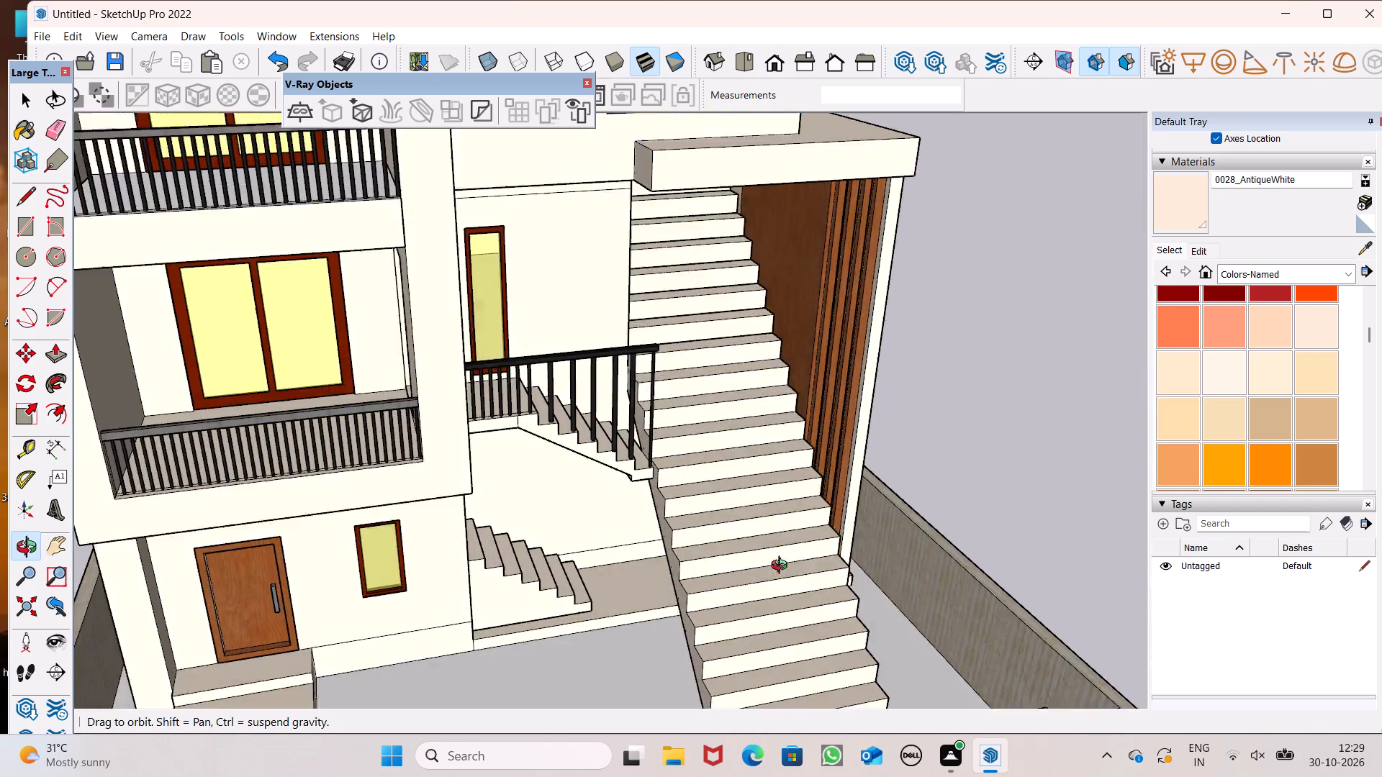
{"action": "middle_click_drag", "start_coordinate": [782, 567], "coordinate": [783, 665]}
{"action": "scroll", "coordinate": [772, 523], "scroll_direction": "down", "scroll_amount": 7}
{"action": "scroll", "coordinate": [778, 241], "scroll_direction": "up", "scroll_amount": 7}
{"action": "scroll", "coordinate": [752, 355], "scroll_direction": "up", "scroll_amount": 7}
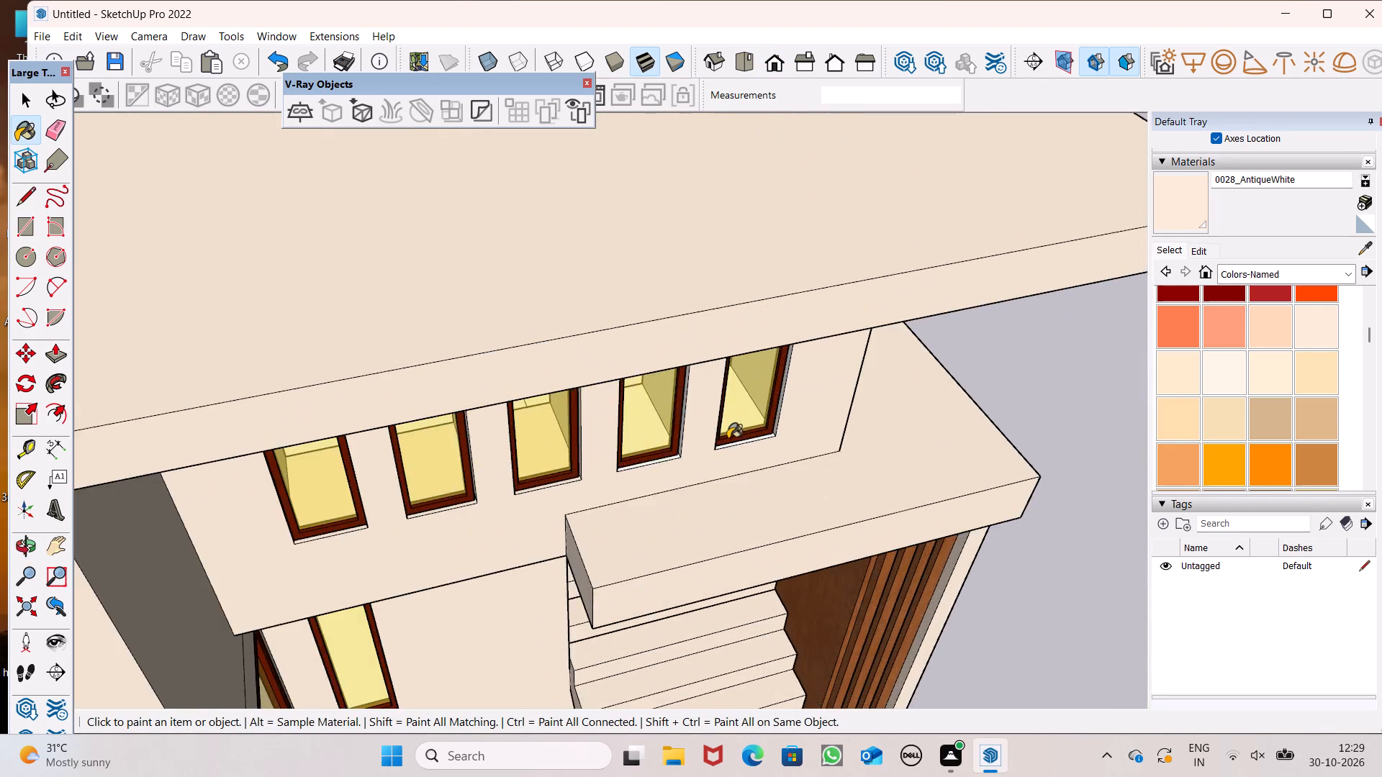
{"action": "scroll", "coordinate": [724, 442], "scroll_direction": "up", "scroll_amount": 13}
{"action": "scroll", "coordinate": [782, 468], "scroll_direction": "up", "scroll_amount": 5}
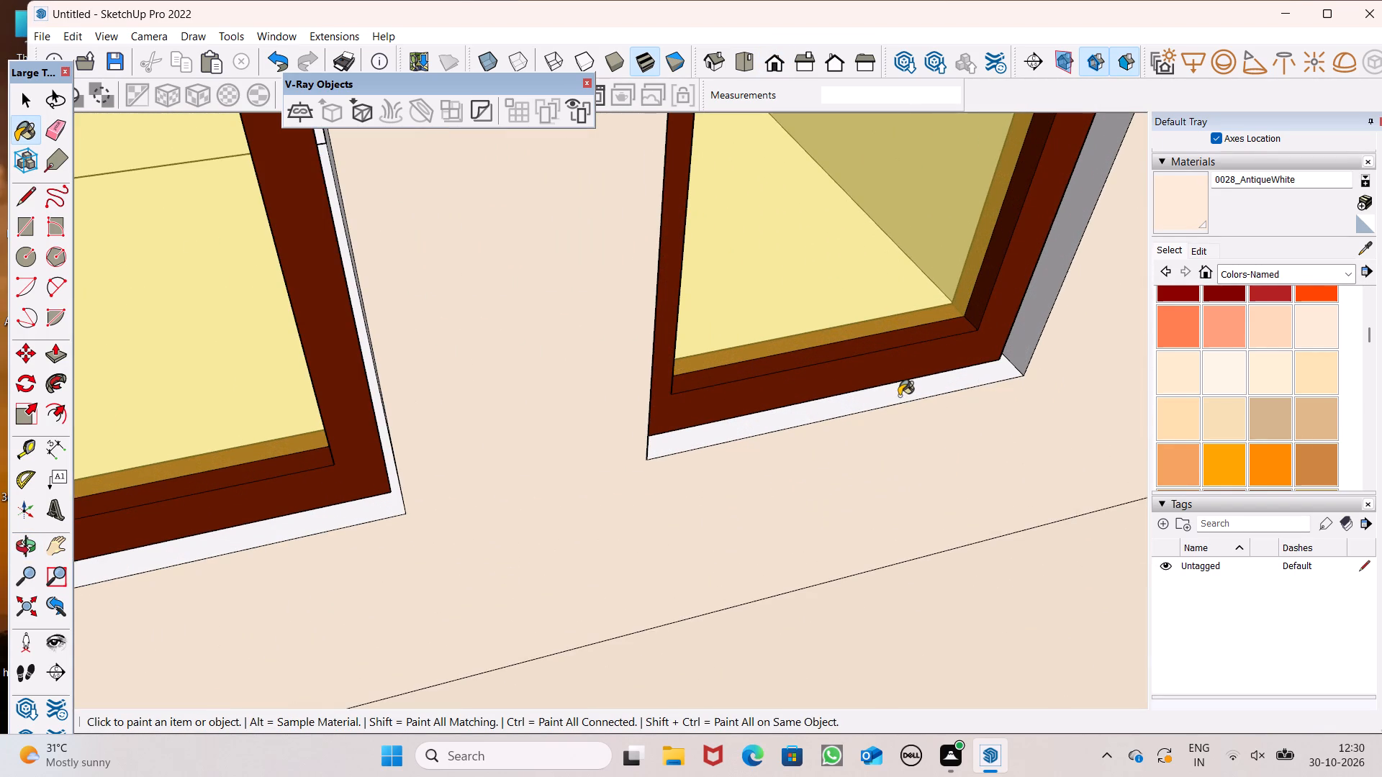
{"action": "left_click_drag", "start_coordinate": [899, 396], "coordinate": [916, 395]}
{"action": "left_click", "coordinate": [1020, 347]}
{"action": "scroll", "coordinate": [902, 422], "scroll_direction": "up", "scroll_amount": 1}
{"action": "middle_click_drag", "start_coordinate": [898, 421], "coordinate": [602, 442]}
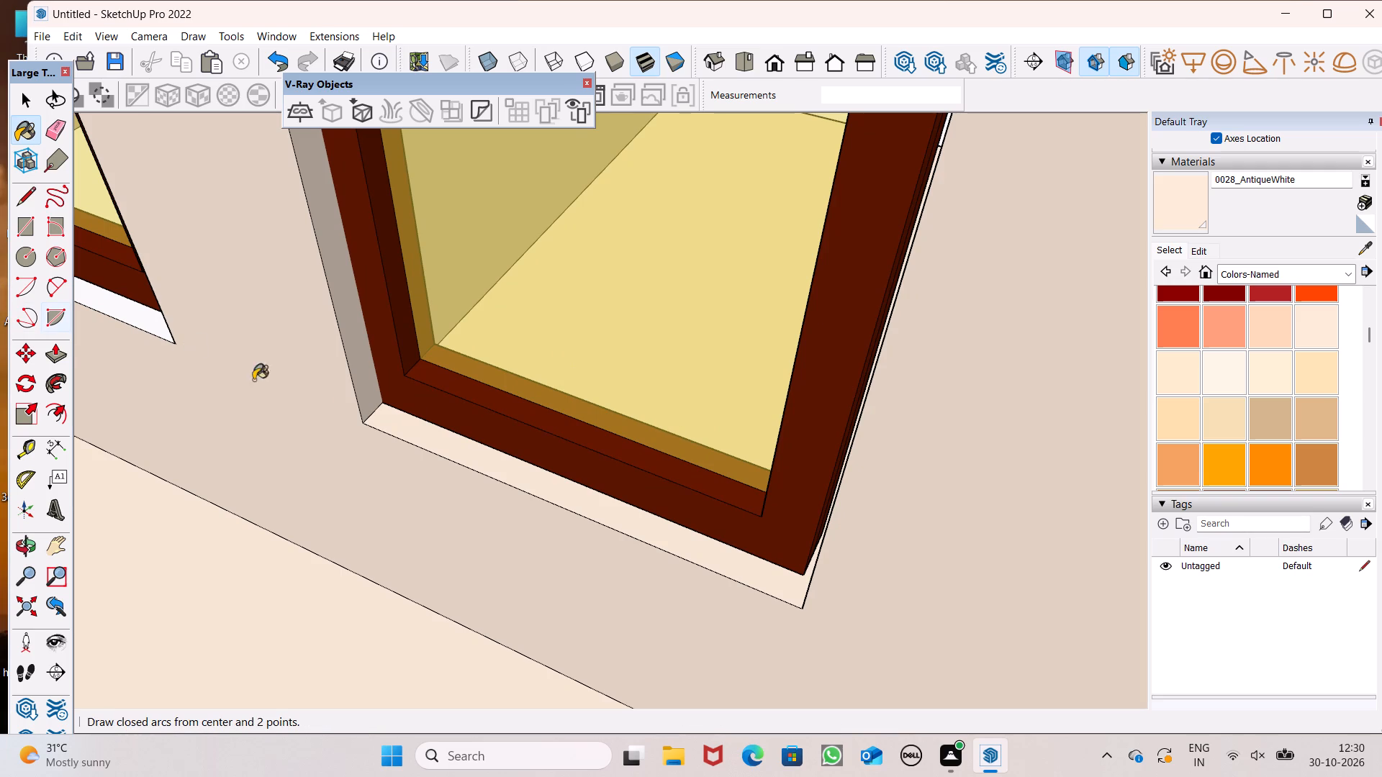
{"action": "left_click", "coordinate": [369, 376]}
Paint the bottom sill and side reveal of the fourth narrow window and the neighbouring window's reveal with 0028_AntiqueWhite.
{"action": "middle_click_drag", "start_coordinate": [399, 430], "coordinate": [738, 494]}
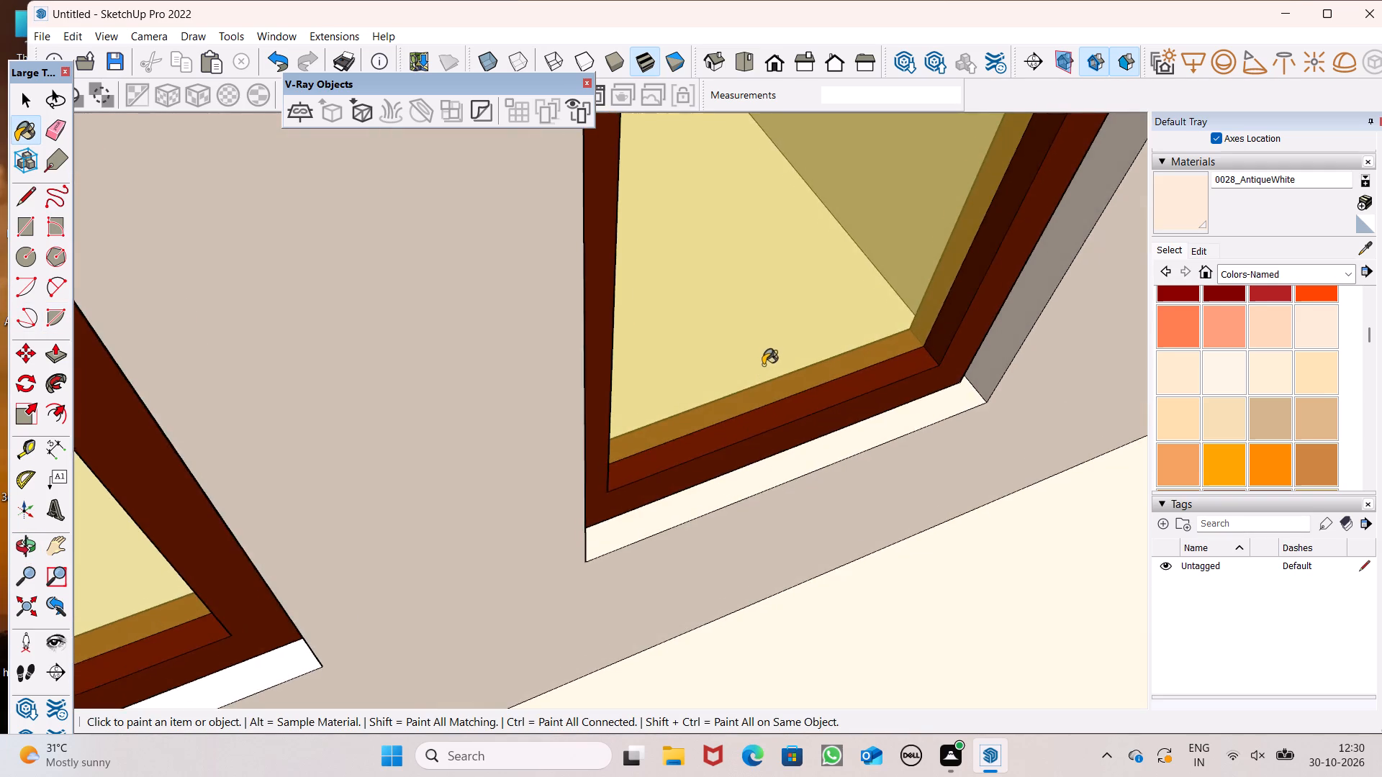
{"action": "scroll", "coordinate": [764, 362], "scroll_direction": "down", "scroll_amount": 7}
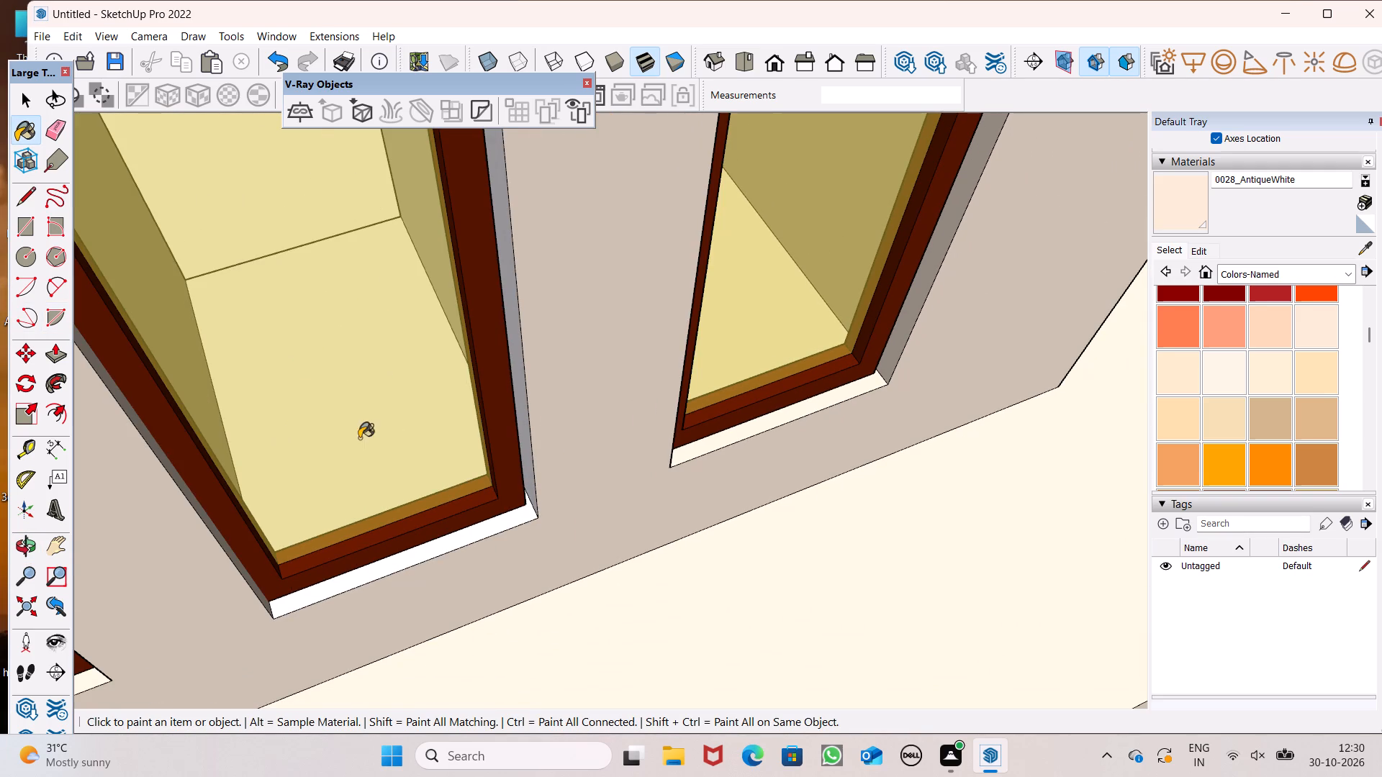
{"action": "middle_click_drag", "start_coordinate": [353, 524], "coordinate": [517, 509]}
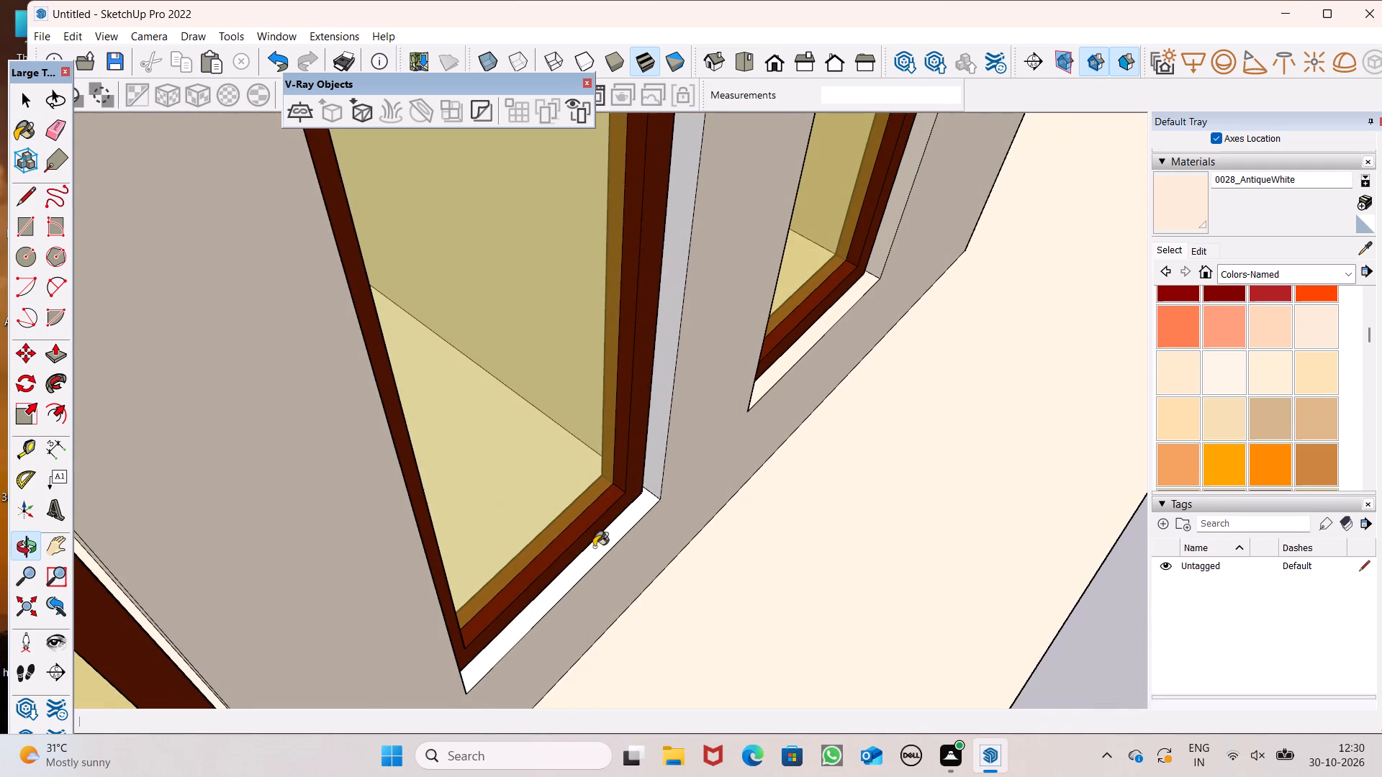
{"action": "scroll", "coordinate": [599, 551], "scroll_direction": "up", "scroll_amount": 4}
{"action": "left_click", "coordinate": [646, 523]}
{"action": "left_click", "coordinate": [680, 453]}
{"action": "left_click", "coordinate": [677, 479]}
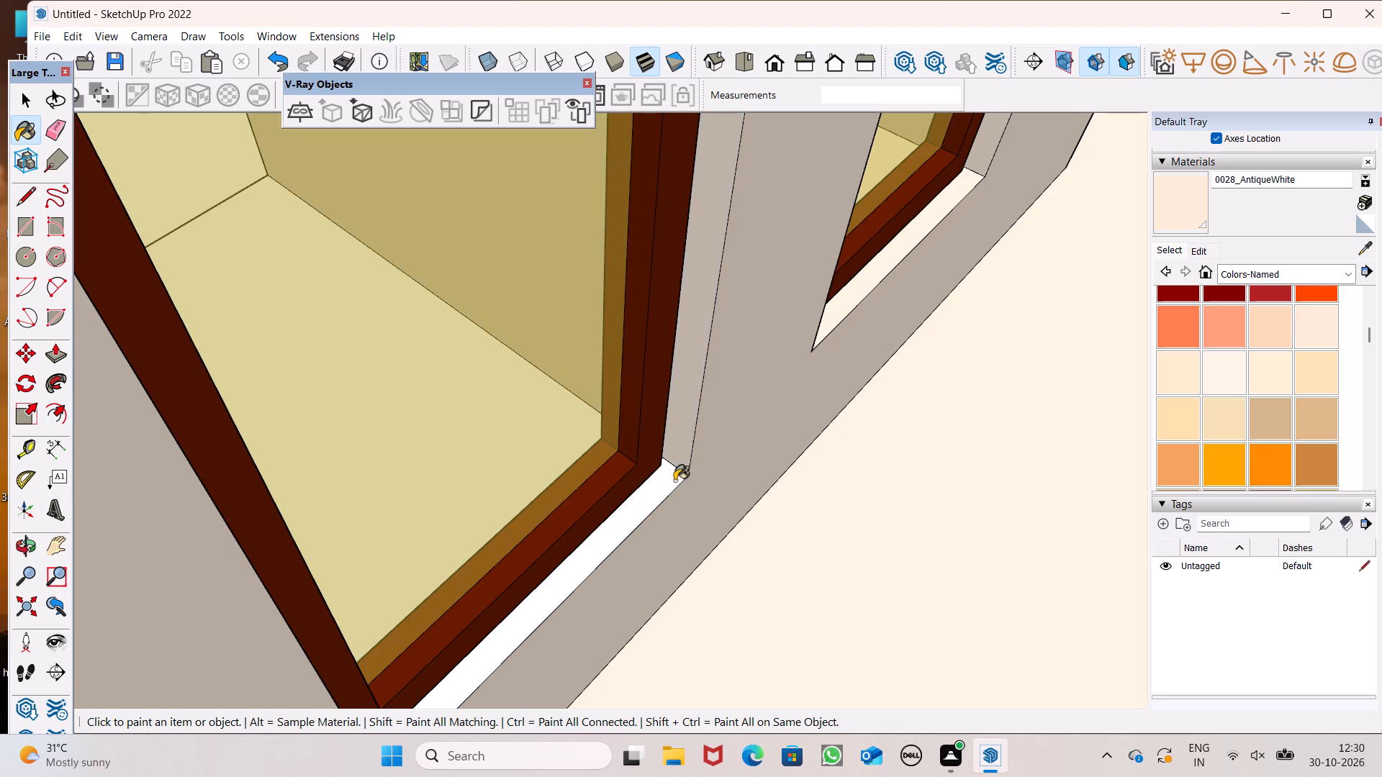
{"action": "middle_click_drag", "start_coordinate": [684, 481], "coordinate": [103, 440]}
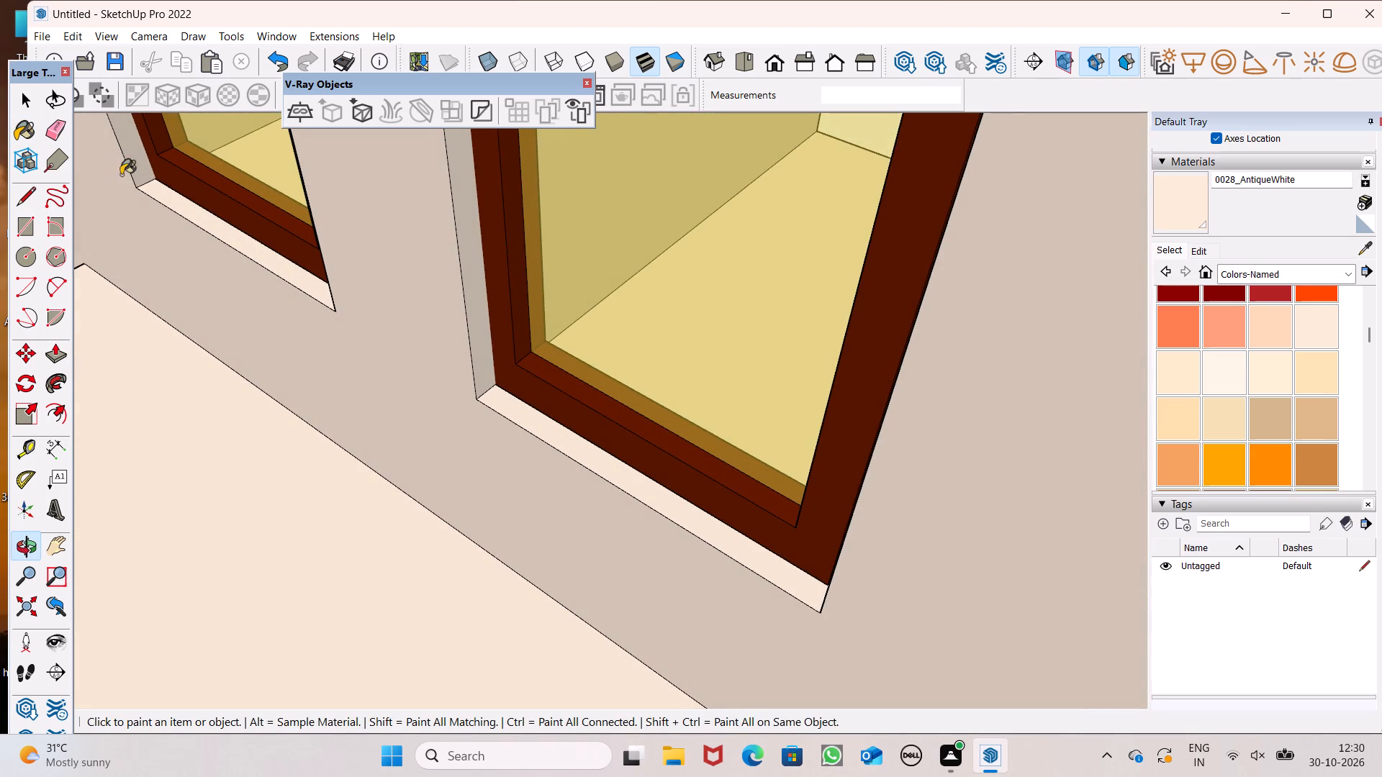
{"action": "left_click", "coordinate": [132, 158]}
Examine the reveals and sills of all five narrow windows for any faces left unpainted.
{"action": "scroll", "coordinate": [166, 218], "scroll_direction": "down", "scroll_amount": 5}
{"action": "middle_click_drag", "start_coordinate": [295, 271], "coordinate": [432, 263]}
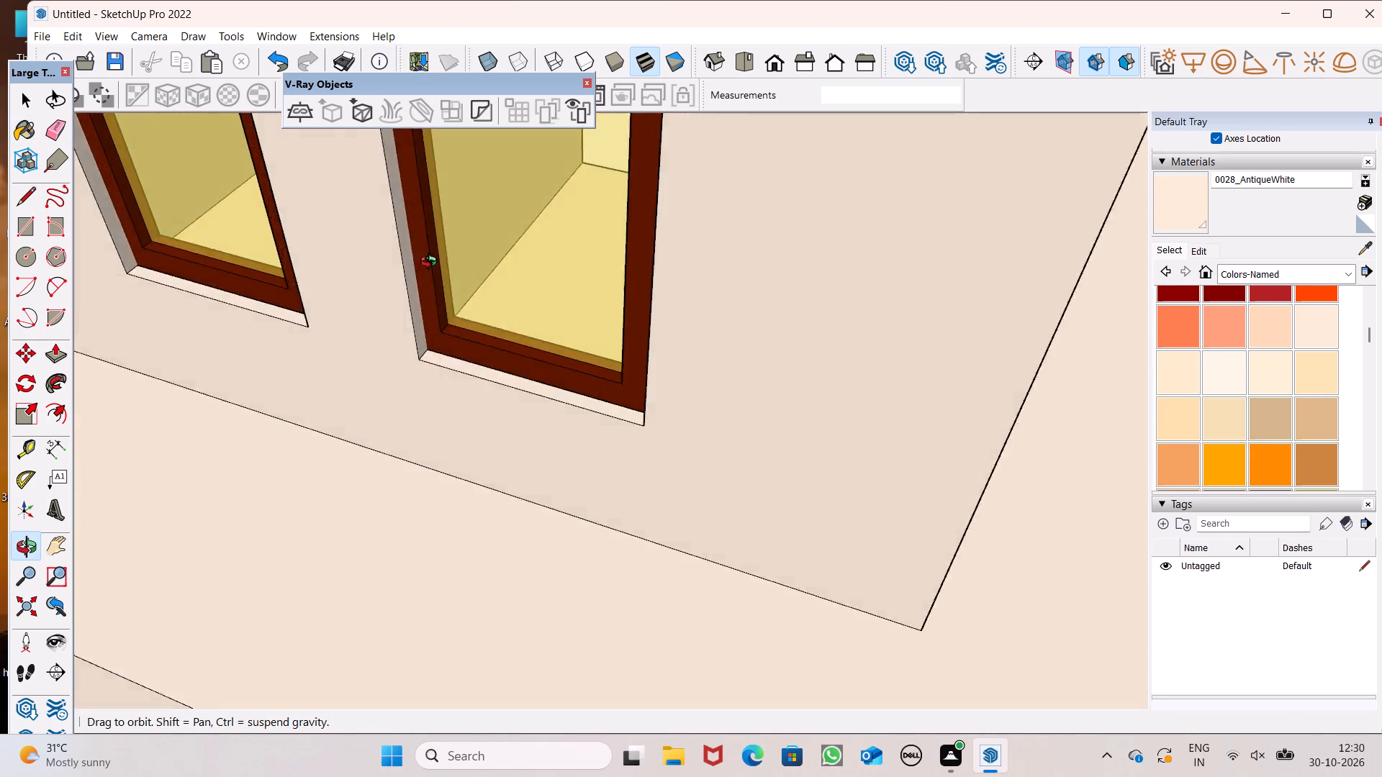
{"action": "middle_click_drag", "start_coordinate": [432, 263], "coordinate": [601, 300]}
{"action": "scroll", "coordinate": [702, 279], "scroll_direction": "down", "scroll_amount": 12}
{"action": "middle_click_drag", "start_coordinate": [793, 355], "coordinate": [590, 340]}
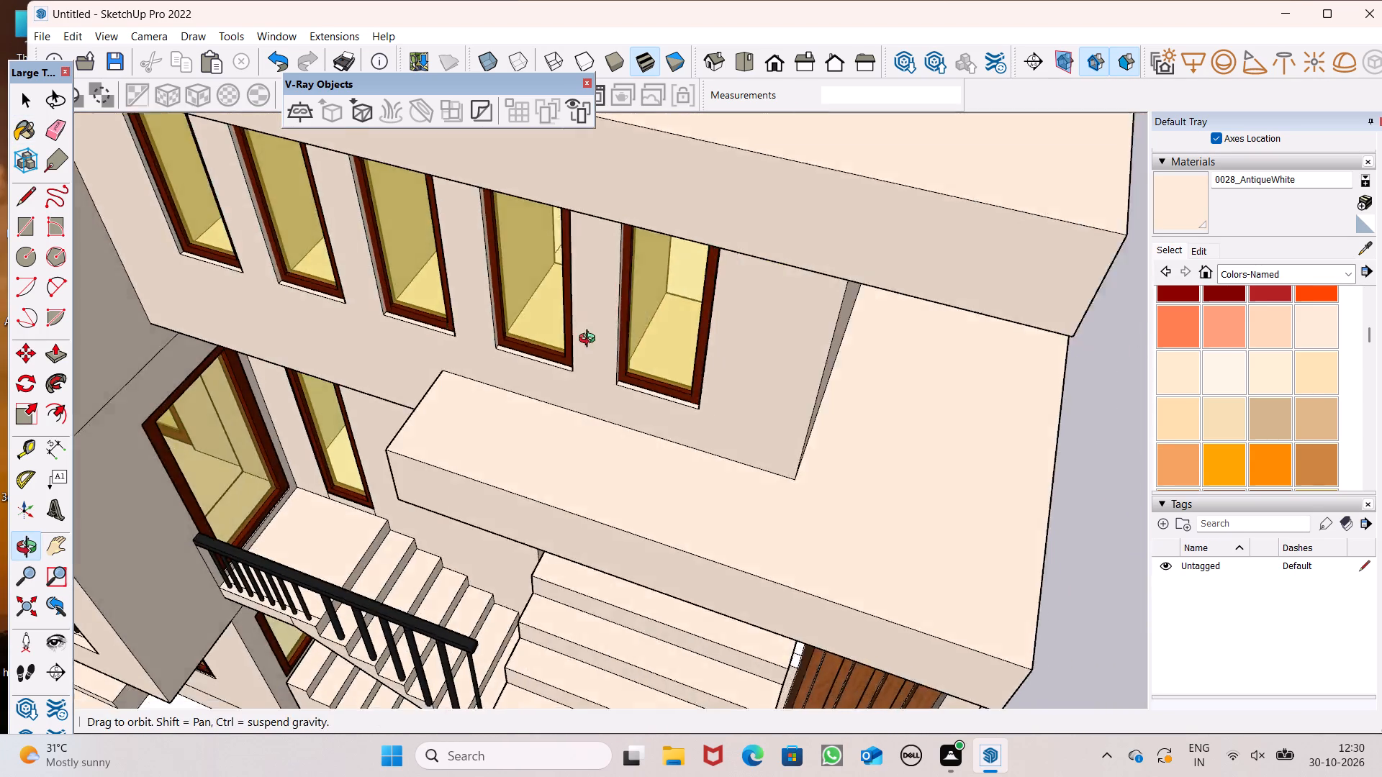
{"action": "middle_click_drag", "start_coordinate": [590, 340], "coordinate": [558, 316]}
{"action": "scroll", "coordinate": [497, 265], "scroll_direction": "up", "scroll_amount": 8}
{"action": "scroll", "coordinate": [485, 341], "scroll_direction": "up", "scroll_amount": 10}
{"action": "middle_click_drag", "start_coordinate": [477, 347], "coordinate": [337, 217]}
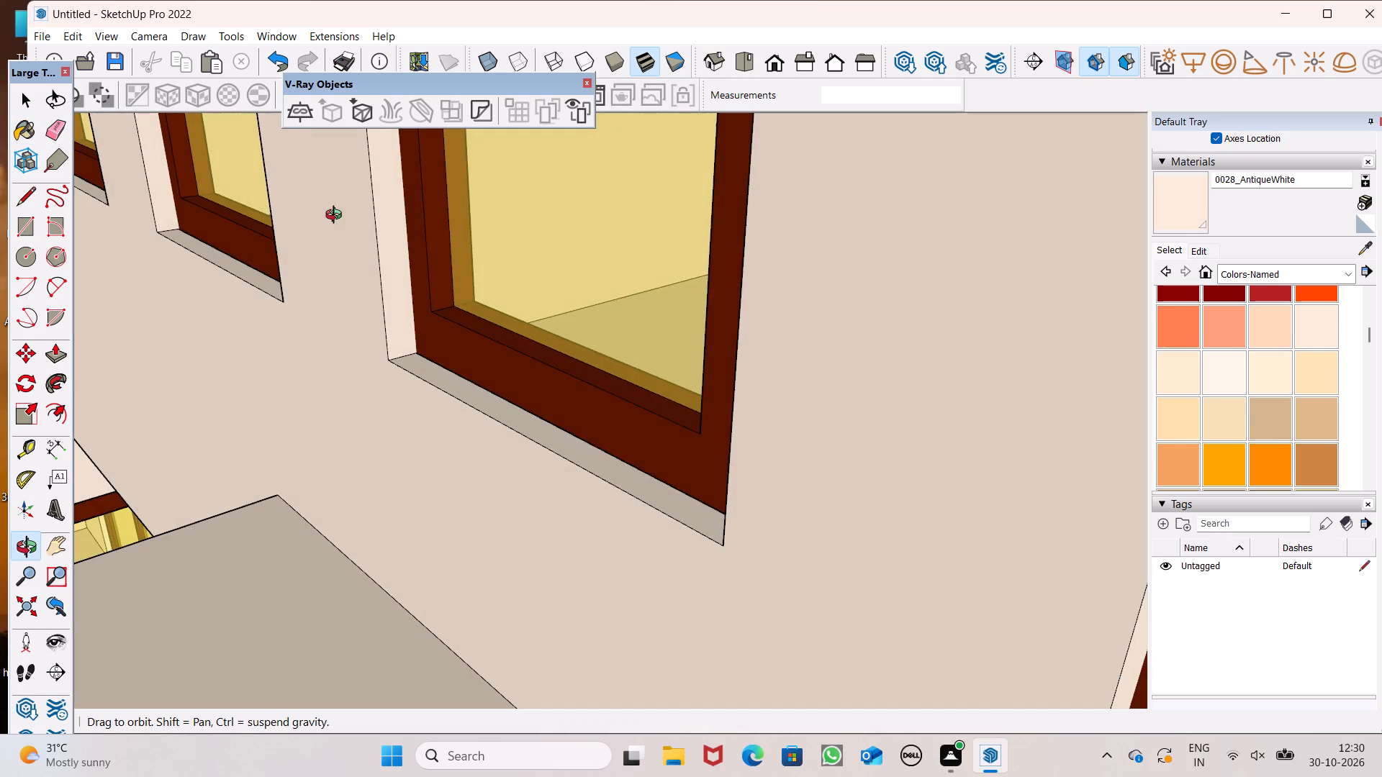
{"action": "middle_click_drag", "start_coordinate": [337, 217], "coordinate": [338, 217]}
{"action": "scroll", "coordinate": [338, 217], "scroll_direction": "up", "scroll_amount": 1}
{"action": "scroll", "coordinate": [579, 305], "scroll_direction": "down", "scroll_amount": 3}
{"action": "scroll", "coordinate": [638, 349], "scroll_direction": "down", "scroll_amount": 5}
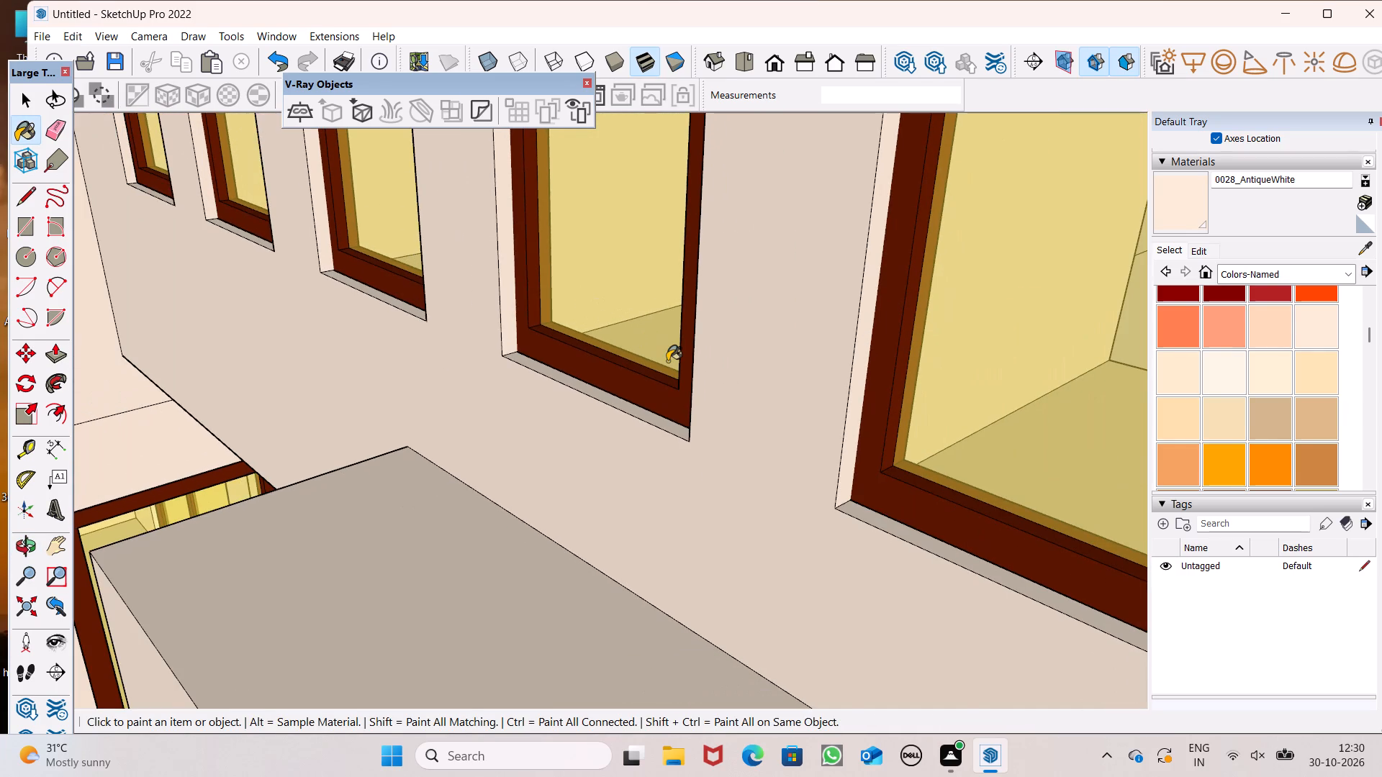
{"action": "scroll", "coordinate": [667, 361], "scroll_direction": "down", "scroll_amount": 4}
{"action": "middle_click_drag", "start_coordinate": [628, 388], "coordinate": [892, 474]}
{"action": "scroll", "coordinate": [866, 460], "scroll_direction": "down", "scroll_amount": 11}
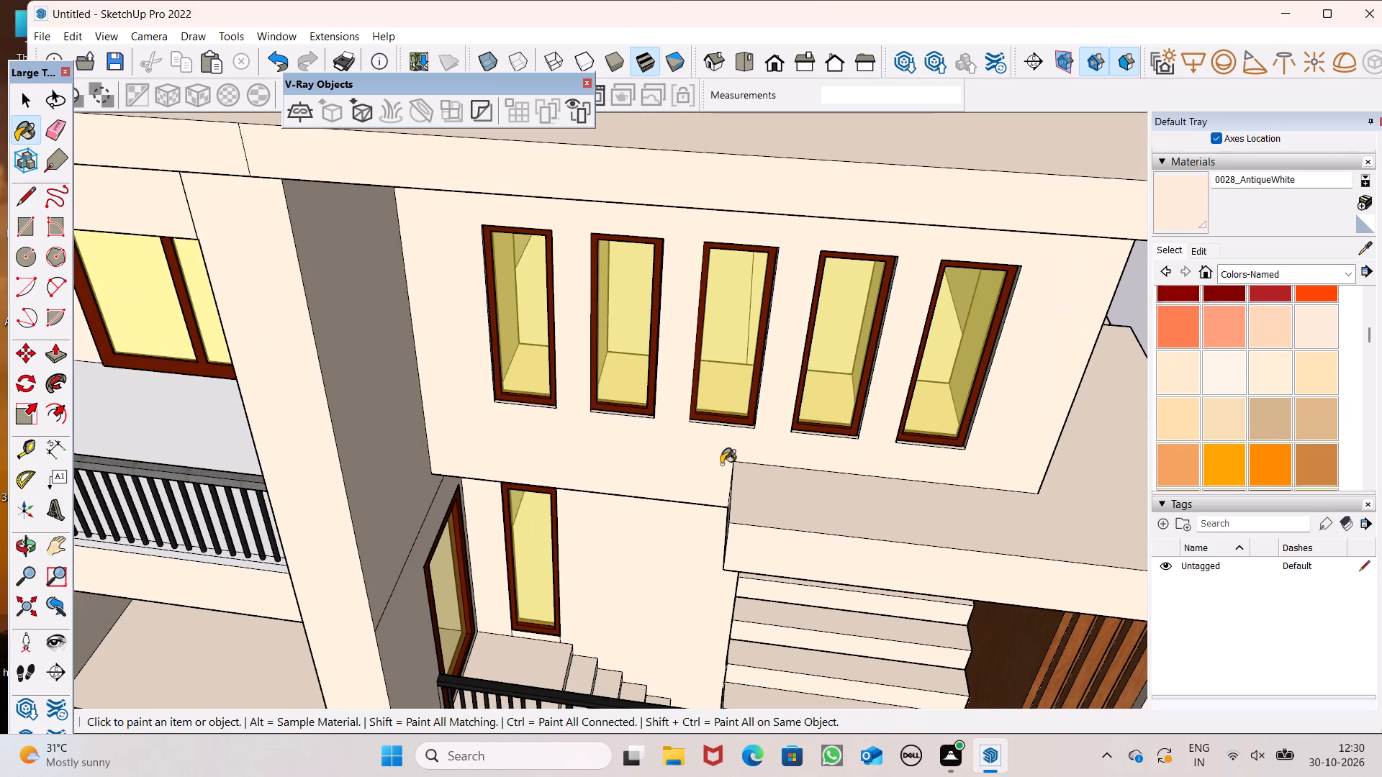
{"action": "scroll", "coordinate": [671, 434], "scroll_direction": "down", "scroll_amount": 7}
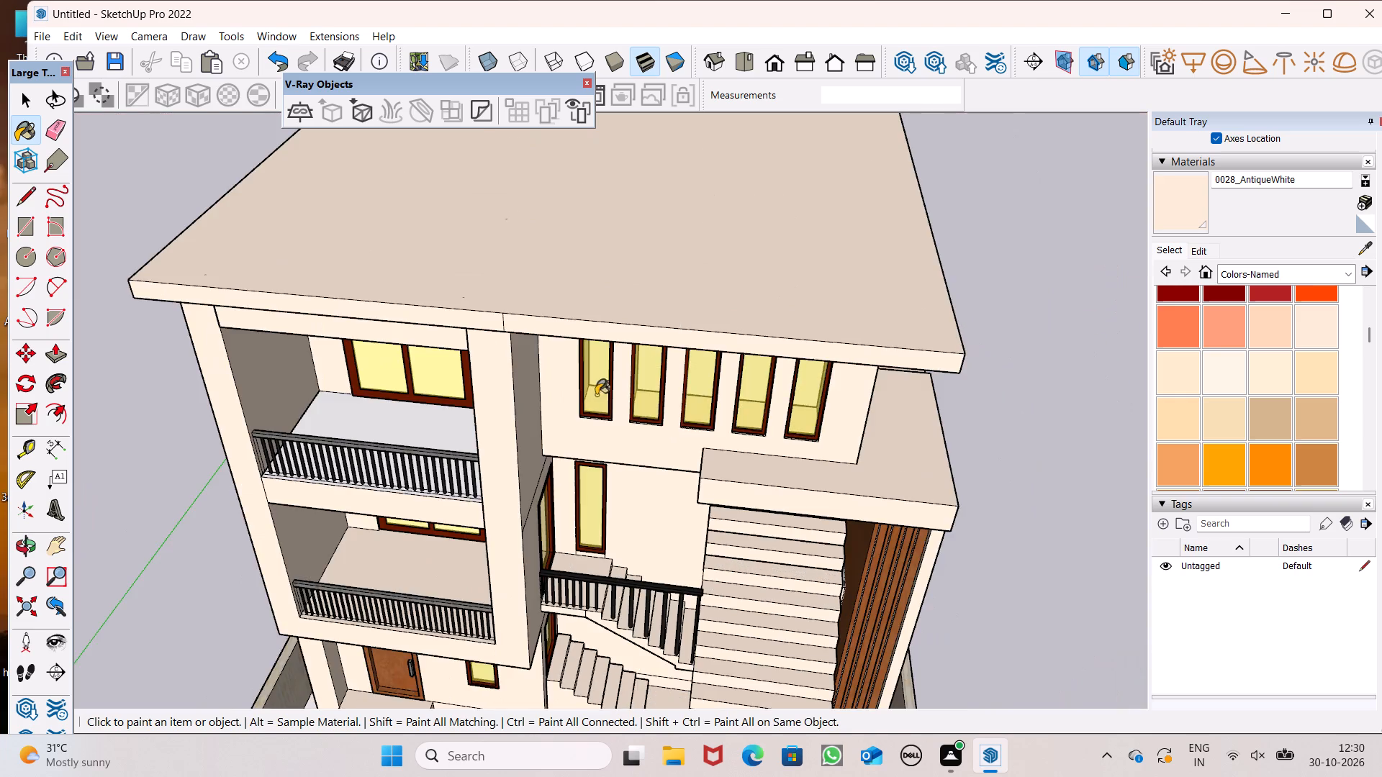
Review the front facade, balconies and roof undersides from several angles, ending with the Select tool active.
{"action": "middle_click_drag", "start_coordinate": [593, 394], "coordinate": [773, 282]}
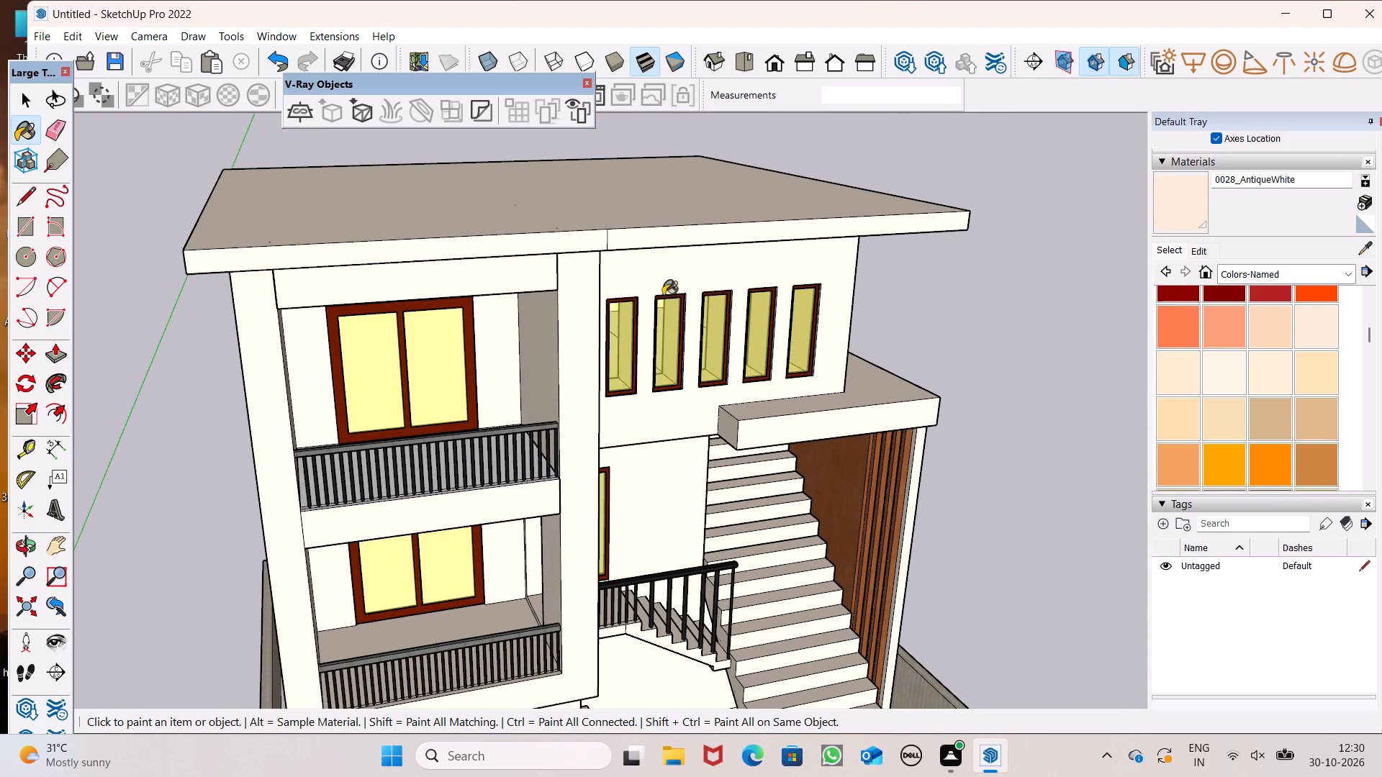
{"action": "middle_click_drag", "start_coordinate": [472, 357], "coordinate": [64, 208]}
{"action": "scroll", "coordinate": [402, 414], "scroll_direction": "up", "scroll_amount": 1}
{"action": "middle_click_drag", "start_coordinate": [404, 414], "coordinate": [737, 439]}
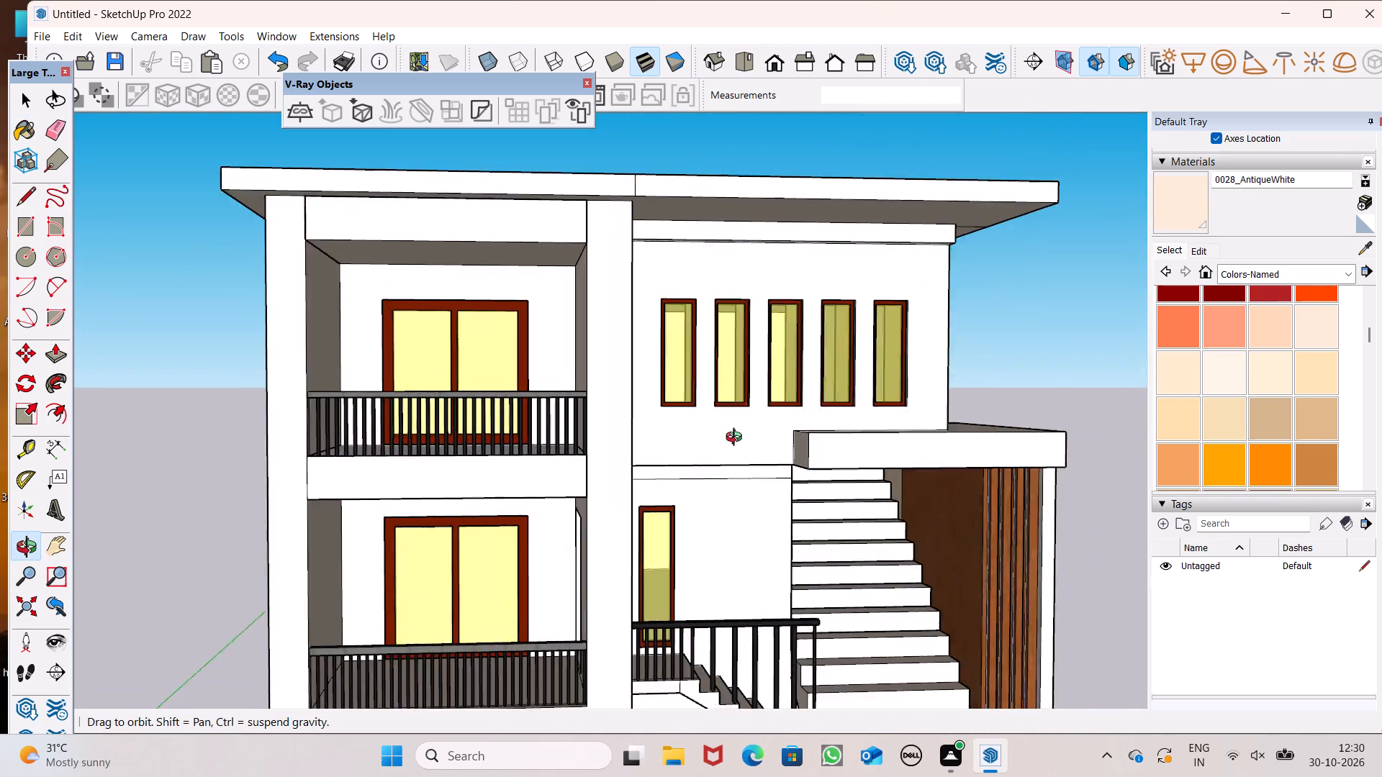
{"action": "middle_click_drag", "start_coordinate": [737, 439], "coordinate": [381, 524]}
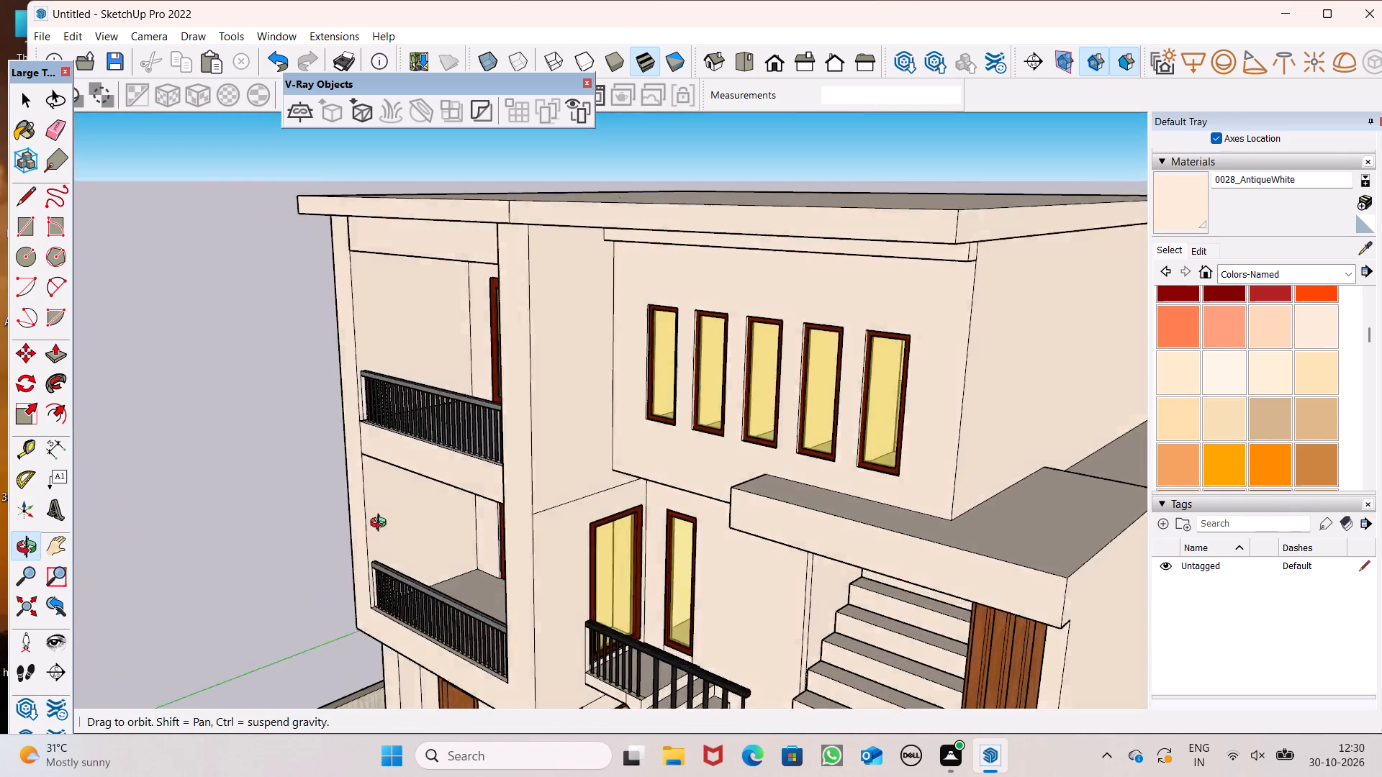
{"action": "middle_click_drag", "start_coordinate": [381, 524], "coordinate": [487, 334]}
{"action": "key", "text": "space"}
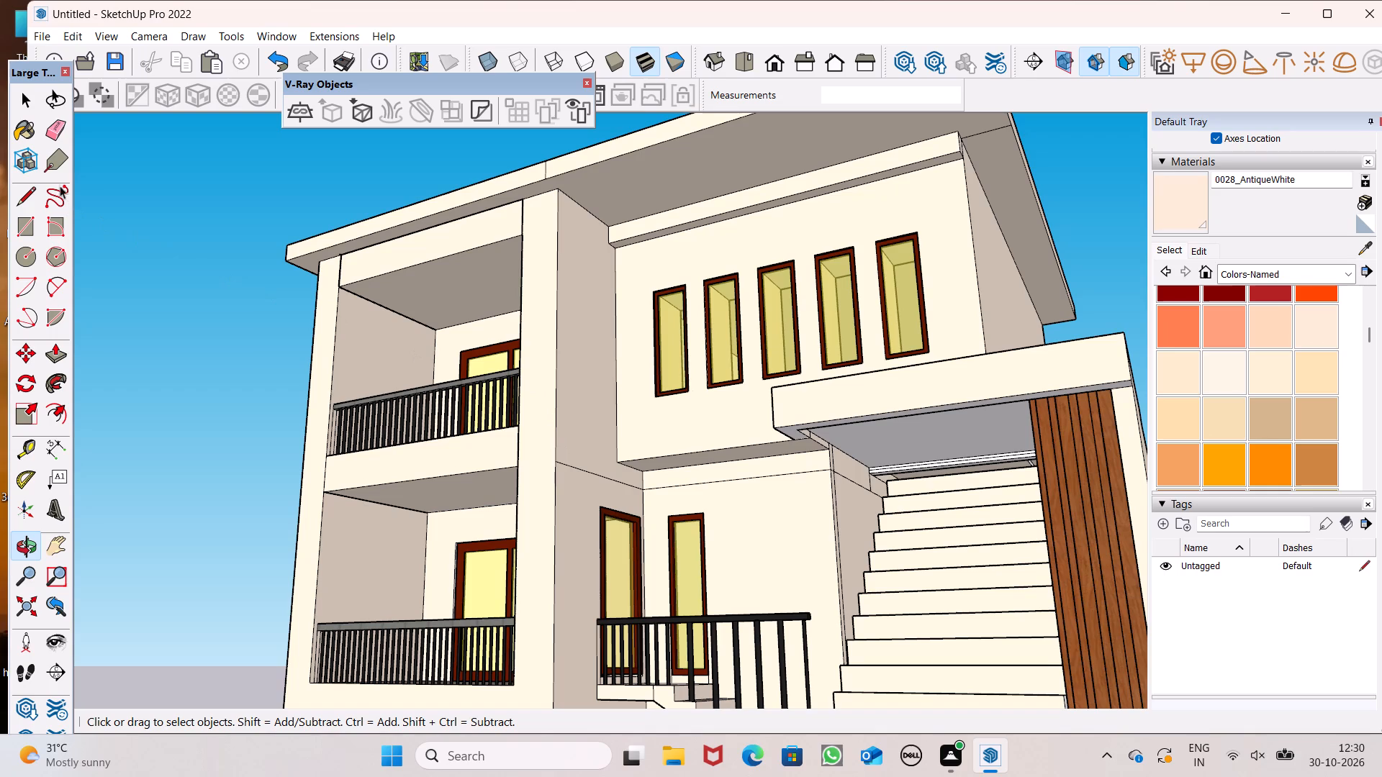
Erase the two horizontal seam edges on the front walls above the tall lower windows.
{"action": "left_click", "coordinate": [57, 127]}
{"action": "scroll", "coordinate": [645, 517], "scroll_direction": "up", "scroll_amount": 4}
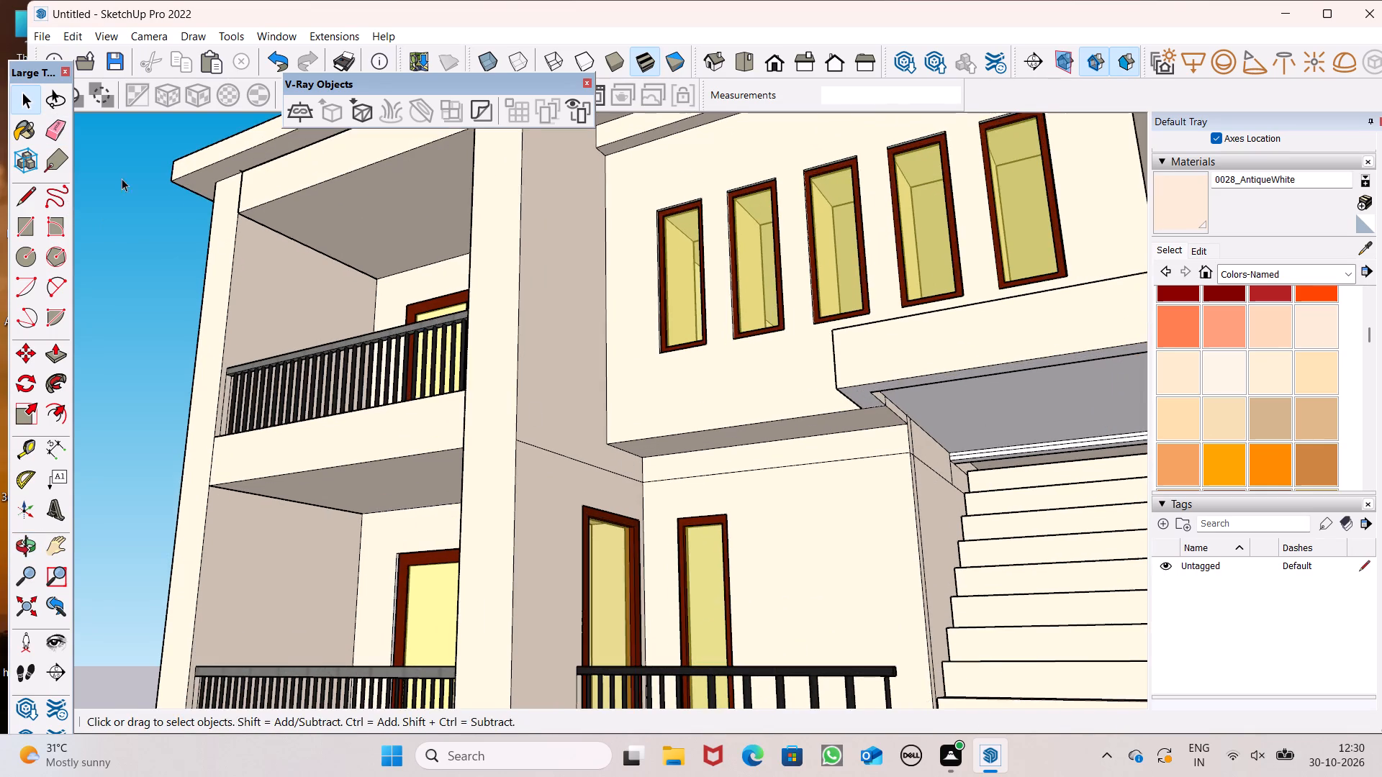
{"action": "left_click", "coordinate": [56, 130]}
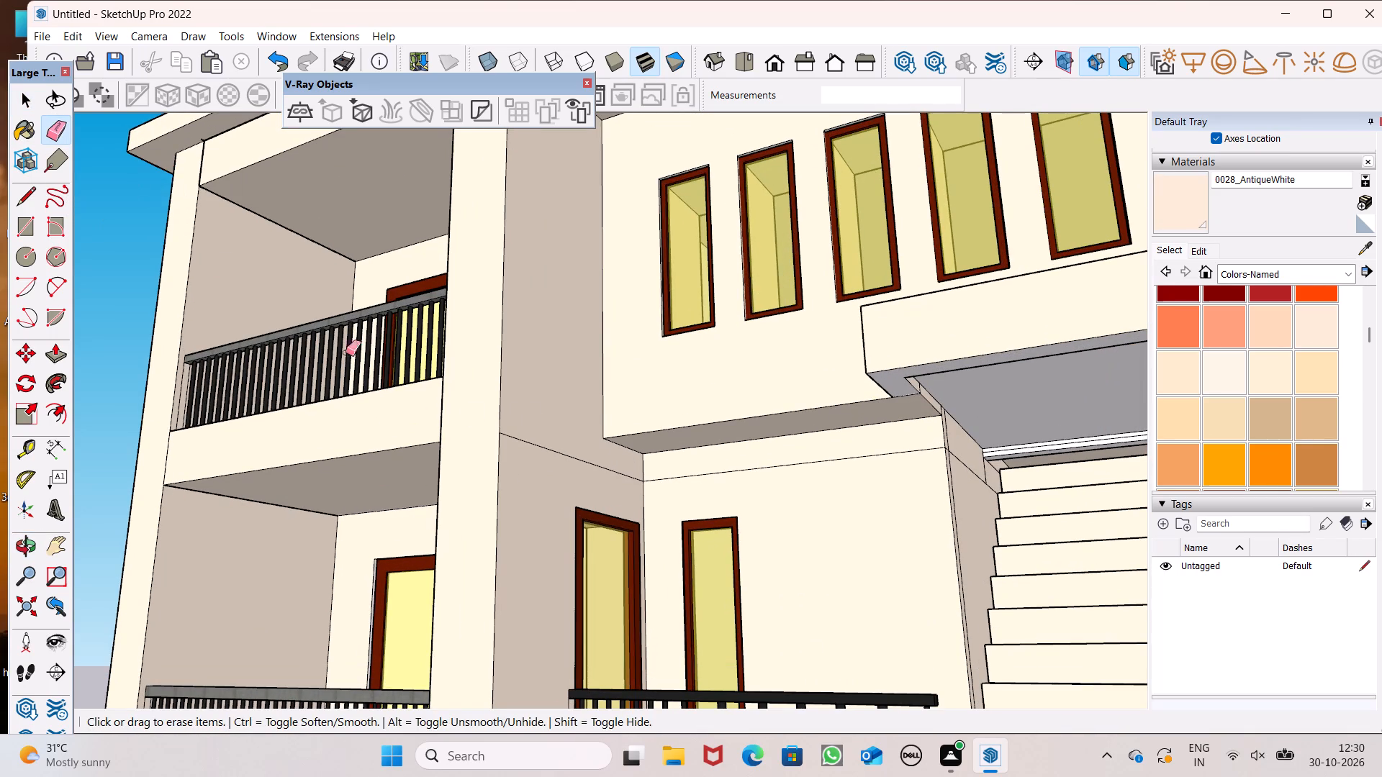
{"action": "left_click_drag", "start_coordinate": [578, 440], "coordinate": [579, 468]}
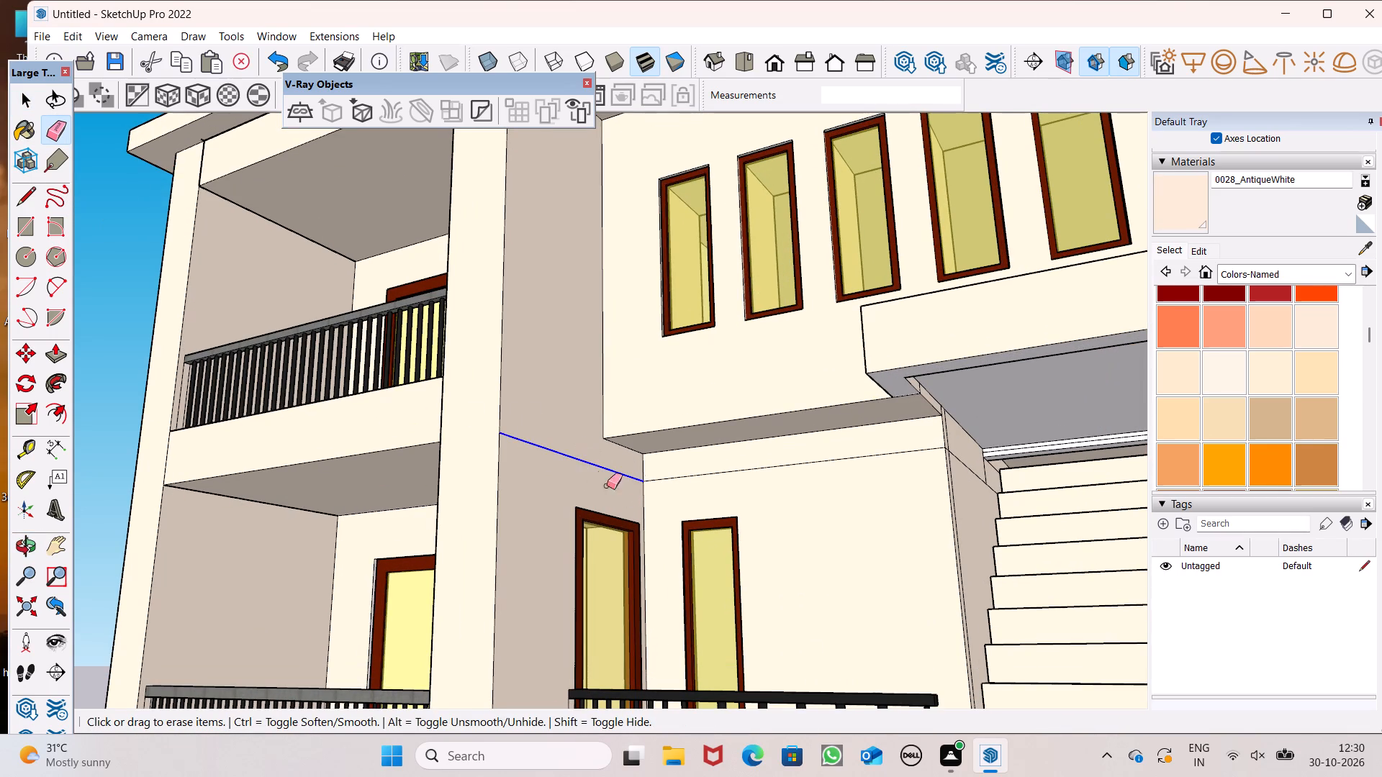
{"action": "left_click_drag", "start_coordinate": [713, 466], "coordinate": [720, 478]}
Erase the leftover horizontal and vertical seam edges on the wall beside the staircase, below the stair canopy.
{"action": "middle_click_drag", "start_coordinate": [983, 546], "coordinate": [695, 565]}
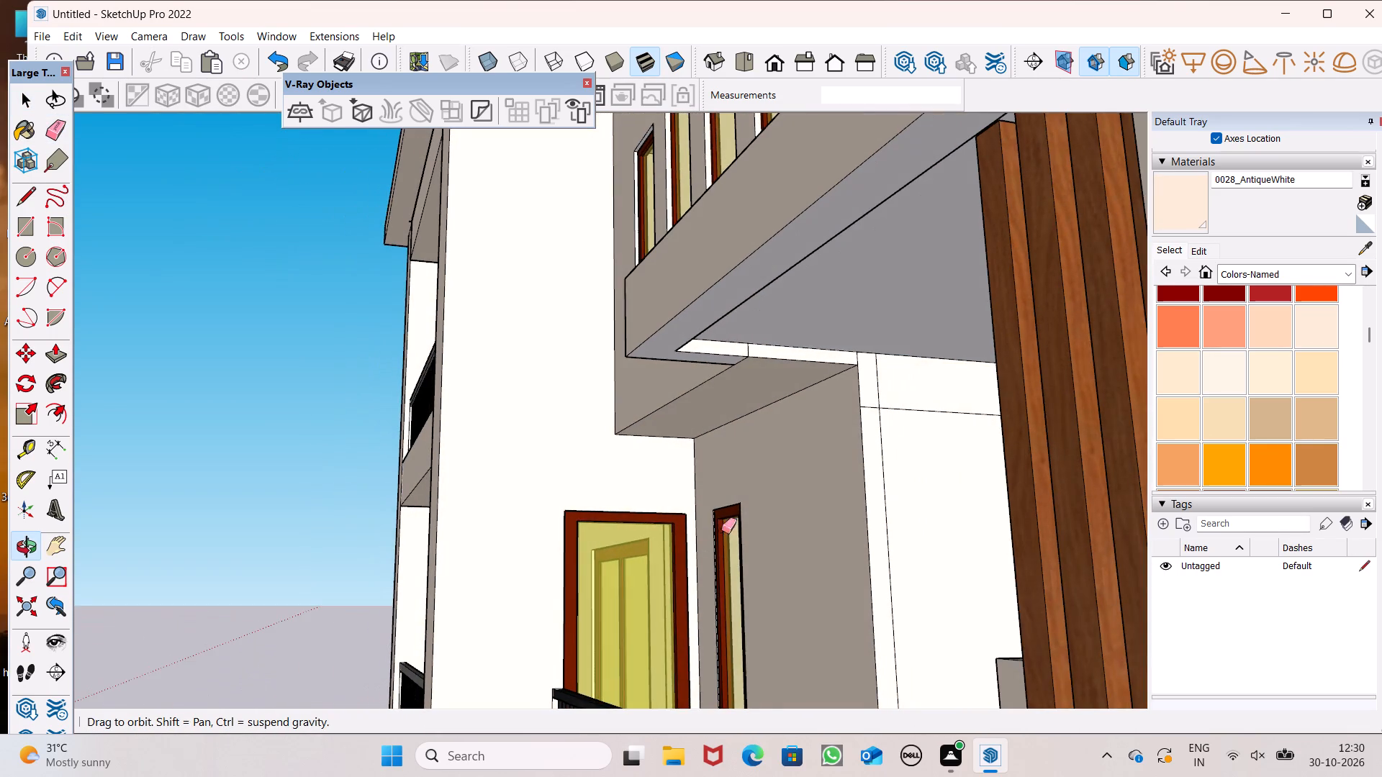
{"action": "scroll", "coordinate": [799, 432], "scroll_direction": "up", "scroll_amount": 1}
{"action": "middle_click_drag", "start_coordinate": [799, 432], "coordinate": [923, 450]}
{"action": "left_click_drag", "start_coordinate": [1065, 429], "coordinate": [1048, 465]}
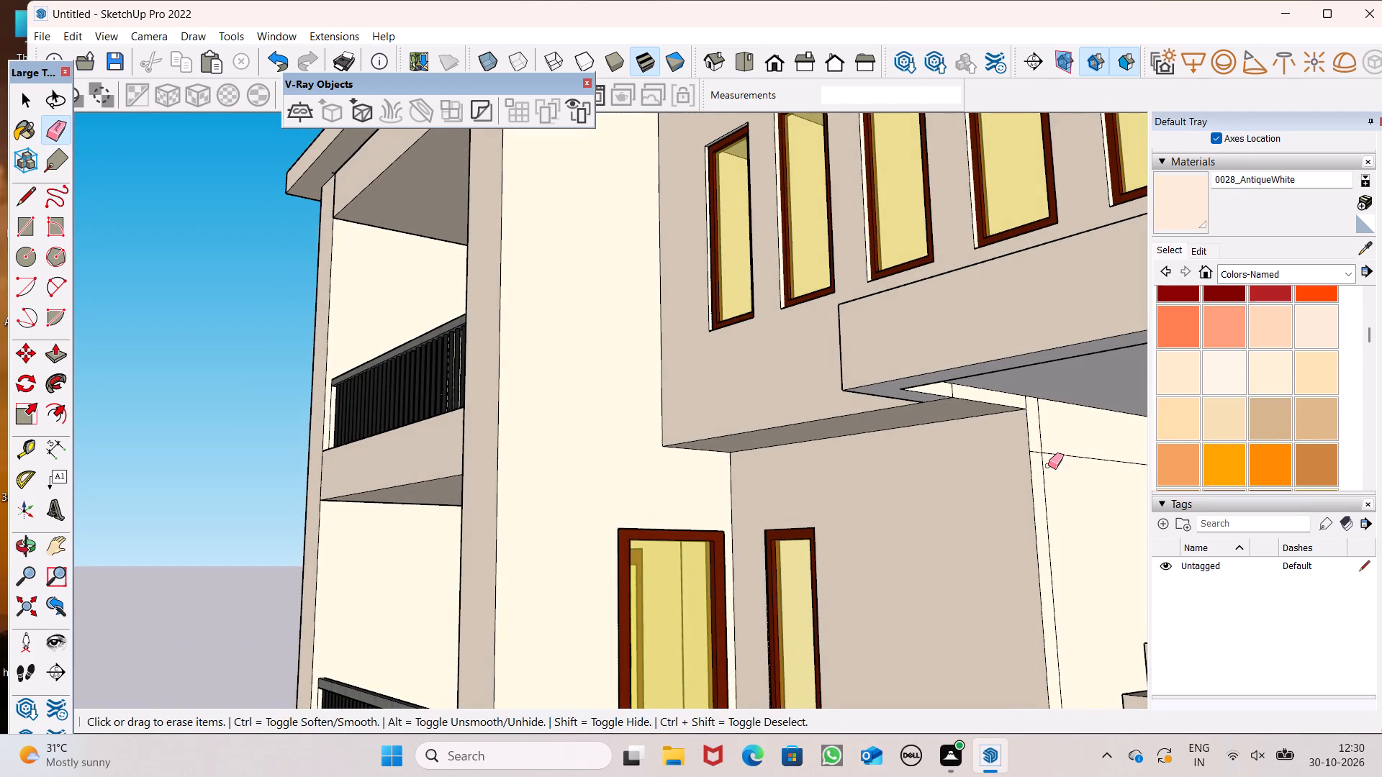
{"action": "left_click_drag", "start_coordinate": [1048, 465], "coordinate": [1042, 433]}
{"action": "scroll", "coordinate": [996, 411], "scroll_direction": "up", "scroll_amount": 6}
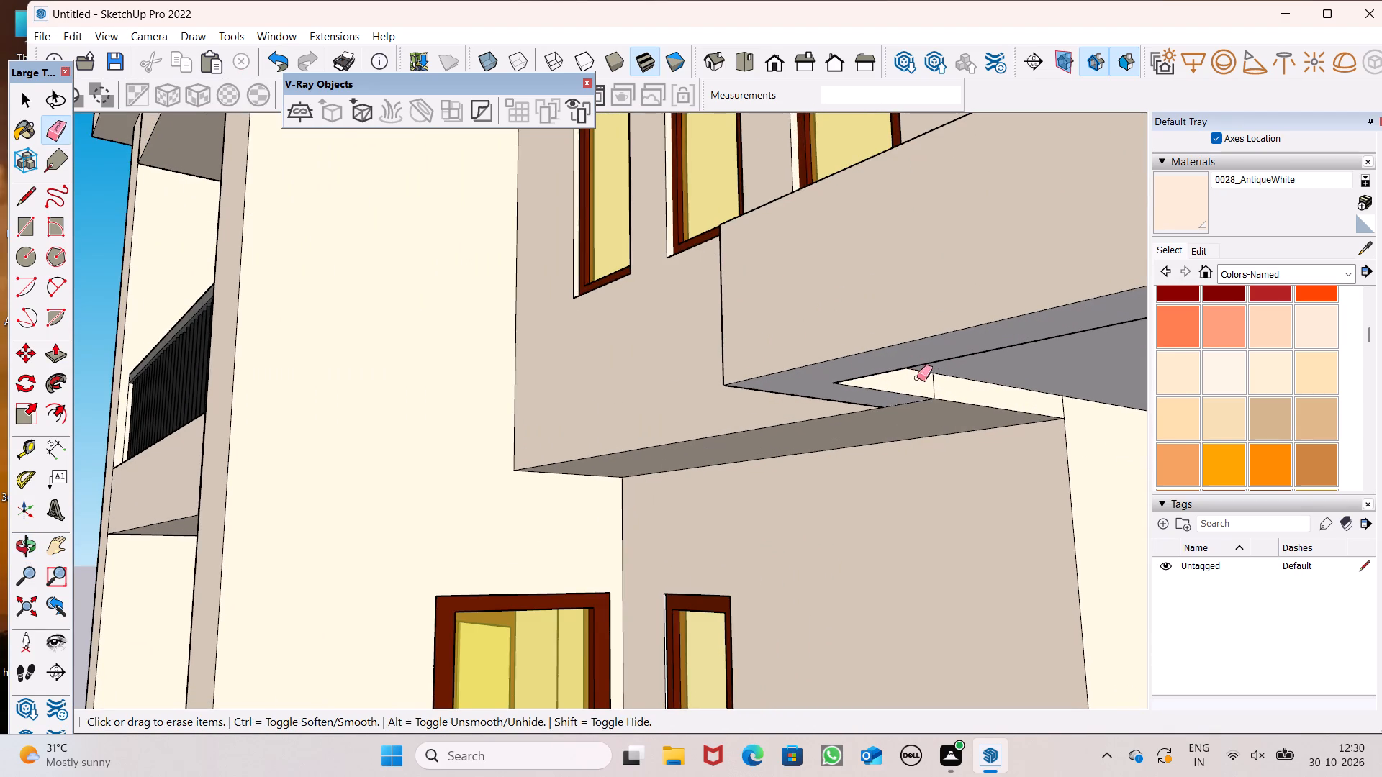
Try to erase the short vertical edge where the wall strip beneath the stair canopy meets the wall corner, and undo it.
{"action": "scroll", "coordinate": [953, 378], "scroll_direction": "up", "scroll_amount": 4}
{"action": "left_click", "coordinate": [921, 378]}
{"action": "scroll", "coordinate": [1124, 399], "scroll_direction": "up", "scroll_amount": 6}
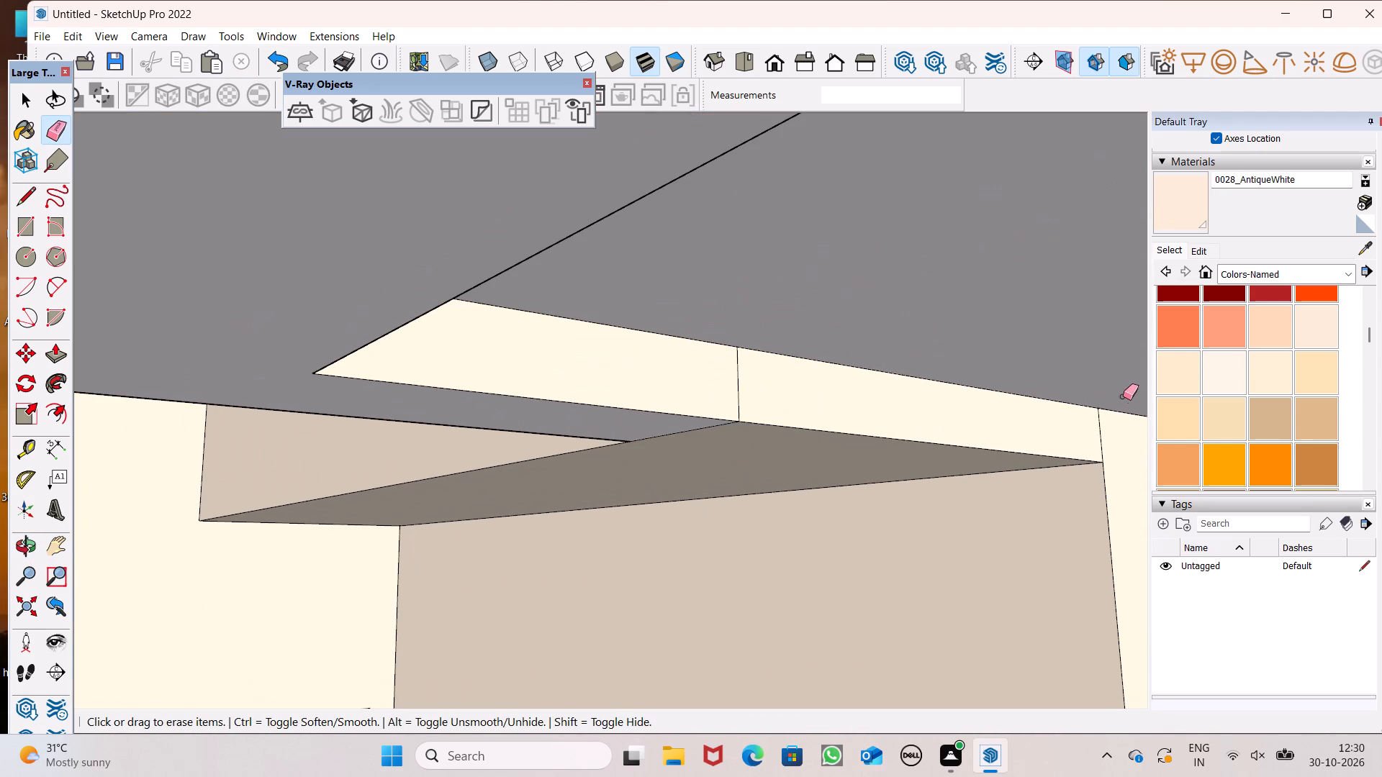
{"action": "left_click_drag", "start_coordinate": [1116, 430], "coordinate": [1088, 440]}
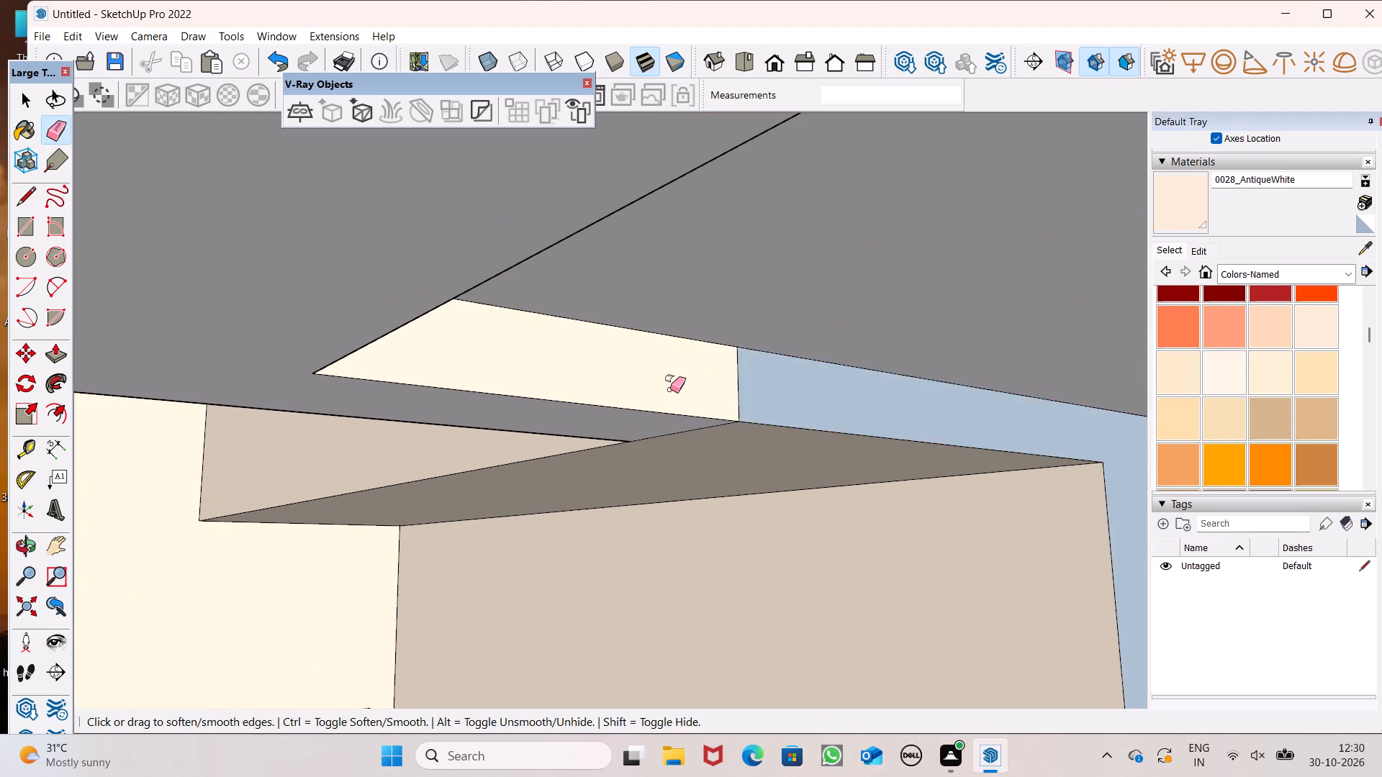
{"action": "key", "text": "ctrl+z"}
Erase the short vertical seam edge in the middle of the wall strip beneath the stair canopy.
{"action": "left_click_drag", "start_coordinate": [731, 386], "coordinate": [739, 383]}
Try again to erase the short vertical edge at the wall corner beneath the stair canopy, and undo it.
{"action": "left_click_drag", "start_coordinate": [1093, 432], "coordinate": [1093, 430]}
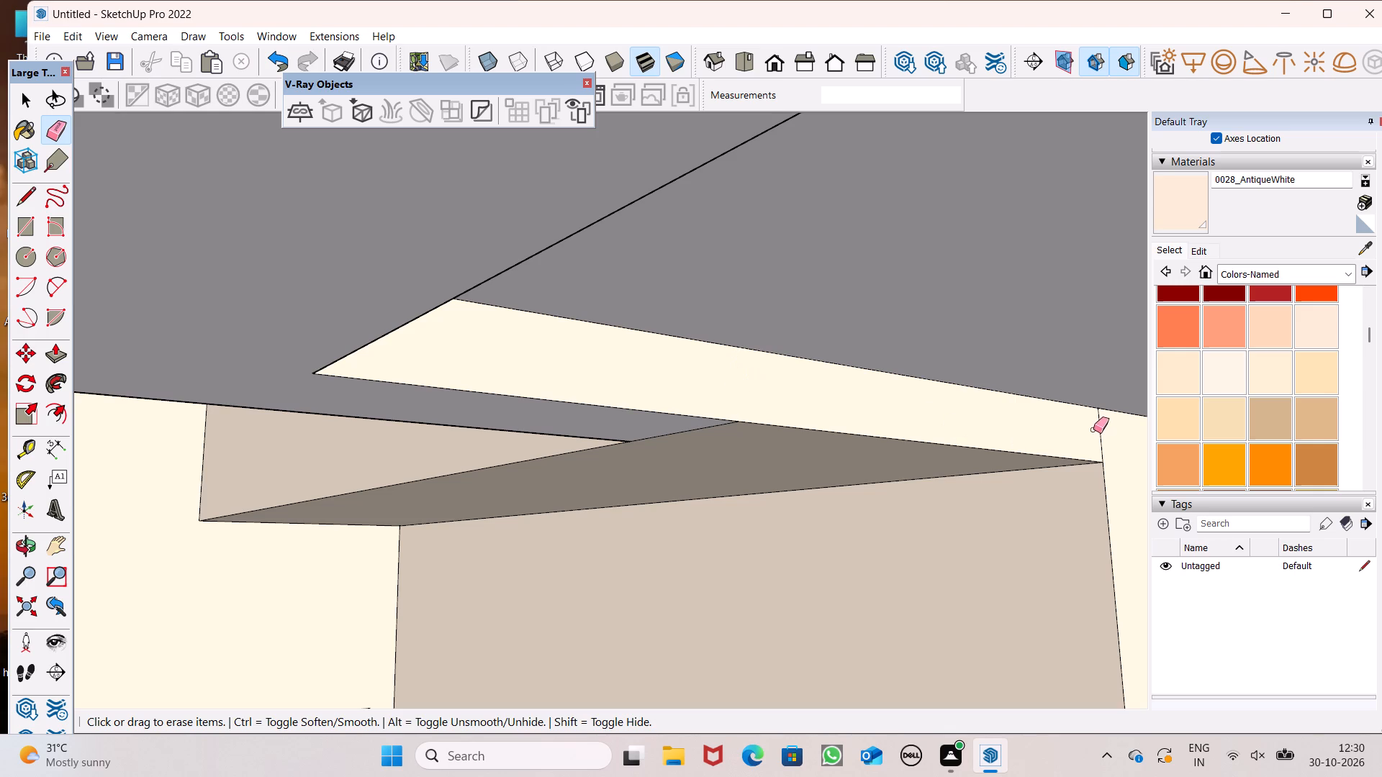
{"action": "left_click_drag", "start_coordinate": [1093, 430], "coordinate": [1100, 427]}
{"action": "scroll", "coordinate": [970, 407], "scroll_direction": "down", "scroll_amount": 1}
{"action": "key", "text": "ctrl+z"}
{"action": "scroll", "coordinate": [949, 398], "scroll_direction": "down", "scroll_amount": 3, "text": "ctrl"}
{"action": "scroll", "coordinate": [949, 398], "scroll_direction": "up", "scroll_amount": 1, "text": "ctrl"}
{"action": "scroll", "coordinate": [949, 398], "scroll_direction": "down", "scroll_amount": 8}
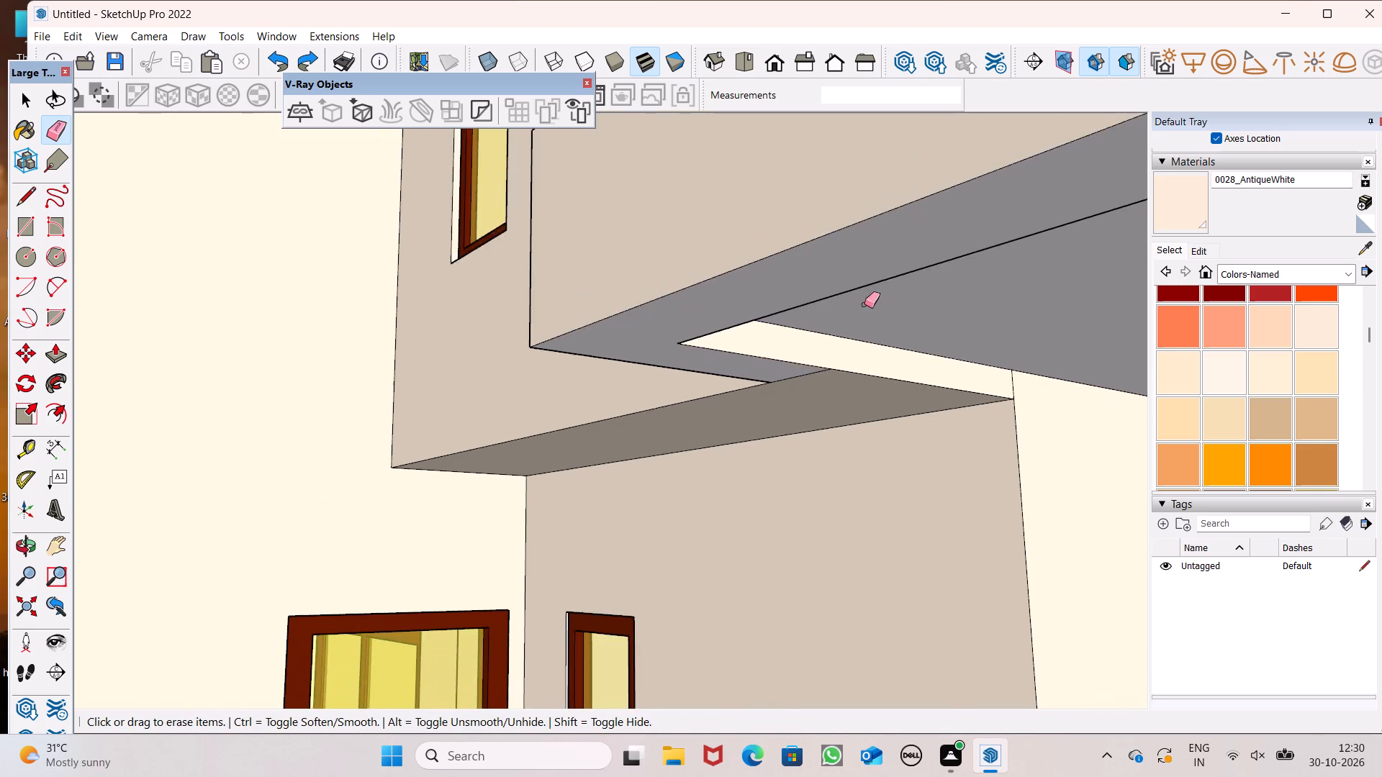
Paint the underside of the stair canopy with Wood Cherry Original from the Wood materials.
{"action": "middle_click_drag", "start_coordinate": [895, 366], "coordinate": [1139, 345]}
{"action": "scroll", "coordinate": [1140, 345], "scroll_direction": "up", "scroll_amount": 1}
{"action": "left_click", "coordinate": [1314, 280]}
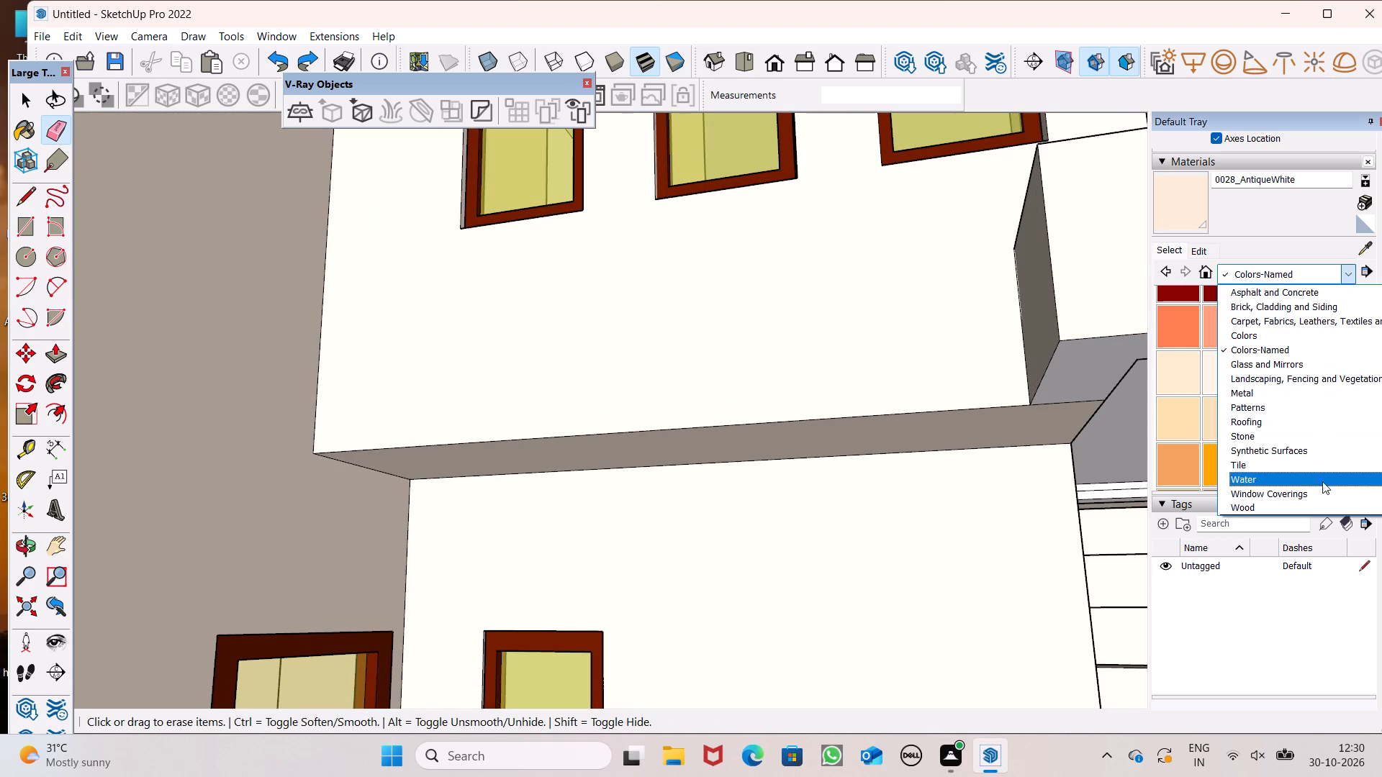
{"action": "left_click", "coordinate": [1309, 504]}
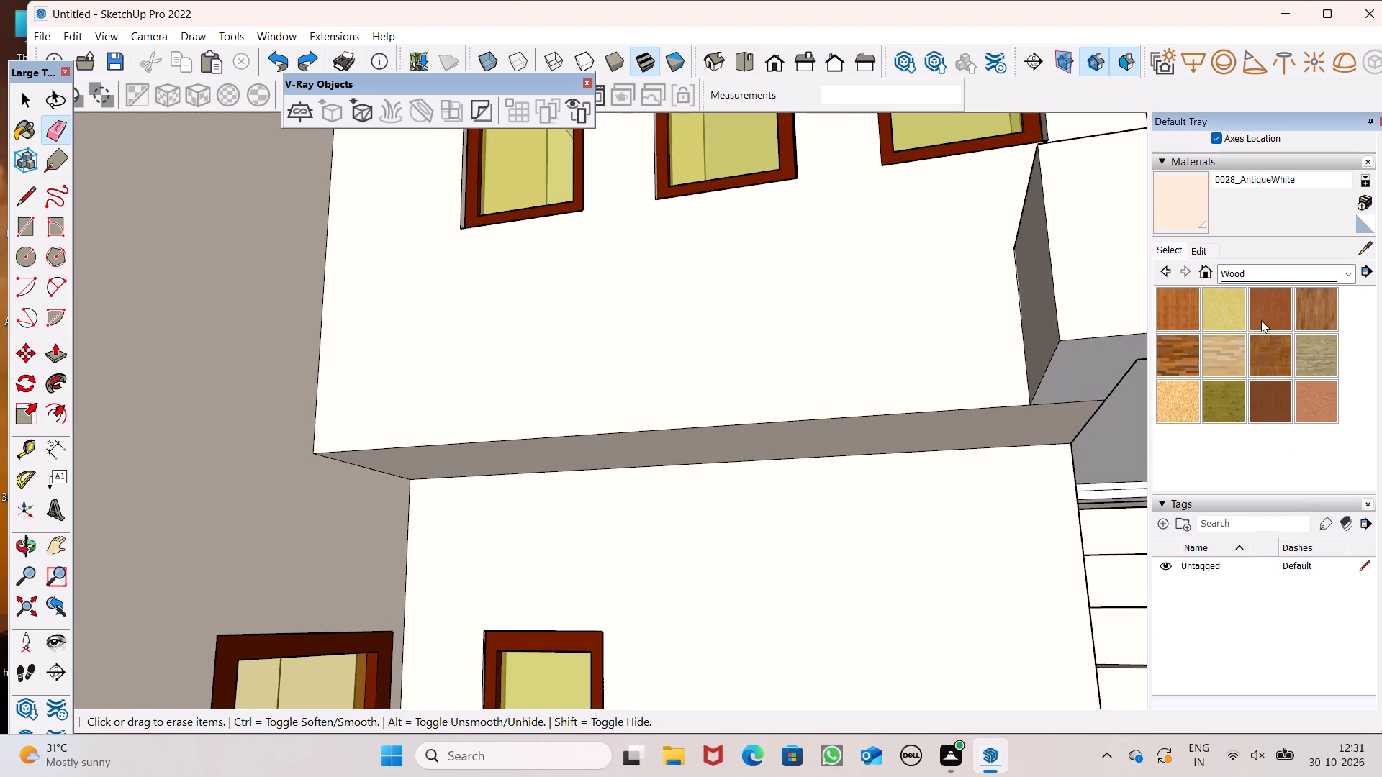
{"action": "left_click", "coordinate": [1261, 317]}
{"action": "scroll", "coordinate": [613, 351], "scroll_direction": "down", "scroll_amount": 7}
{"action": "middle_click_drag", "start_coordinate": [1116, 517], "coordinate": [1102, 363]}
{"action": "left_click", "coordinate": [1006, 342]}
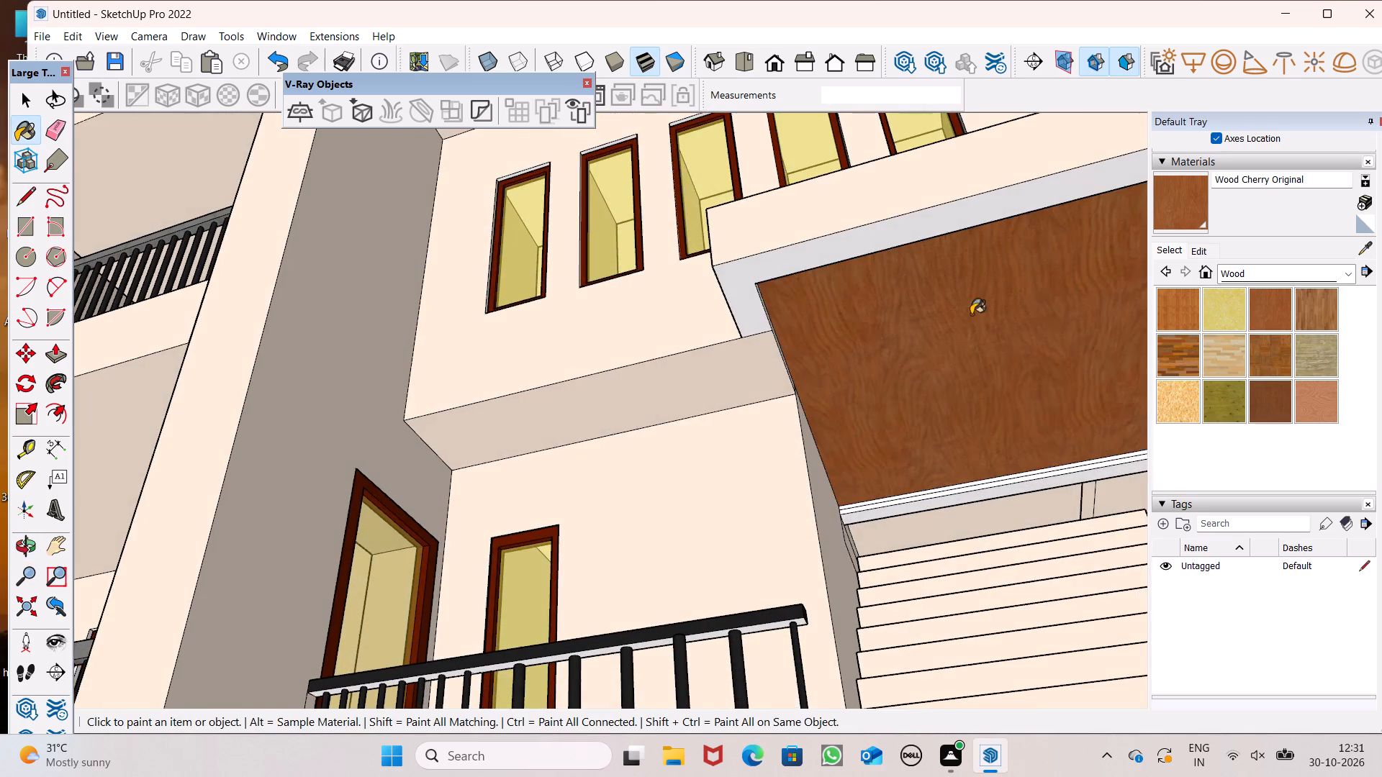
Review the whole house and its boundary wall from the front and both sides, ending with the Rectangle tool active.
{"action": "scroll", "coordinate": [913, 286], "scroll_direction": "down", "scroll_amount": 7}
{"action": "middle_click_drag", "start_coordinate": [885, 352], "coordinate": [1085, 568]}
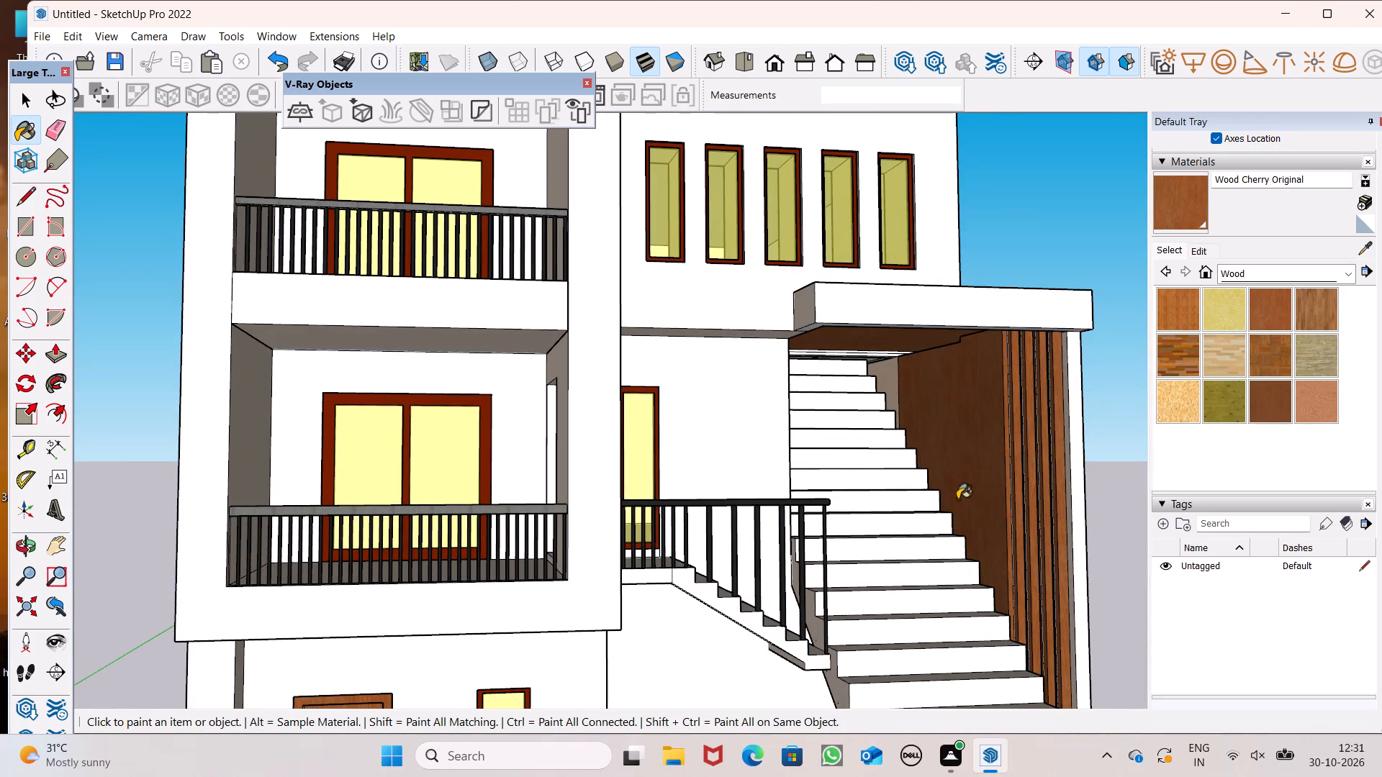
{"action": "scroll", "coordinate": [957, 506], "scroll_direction": "down", "scroll_amount": 2}
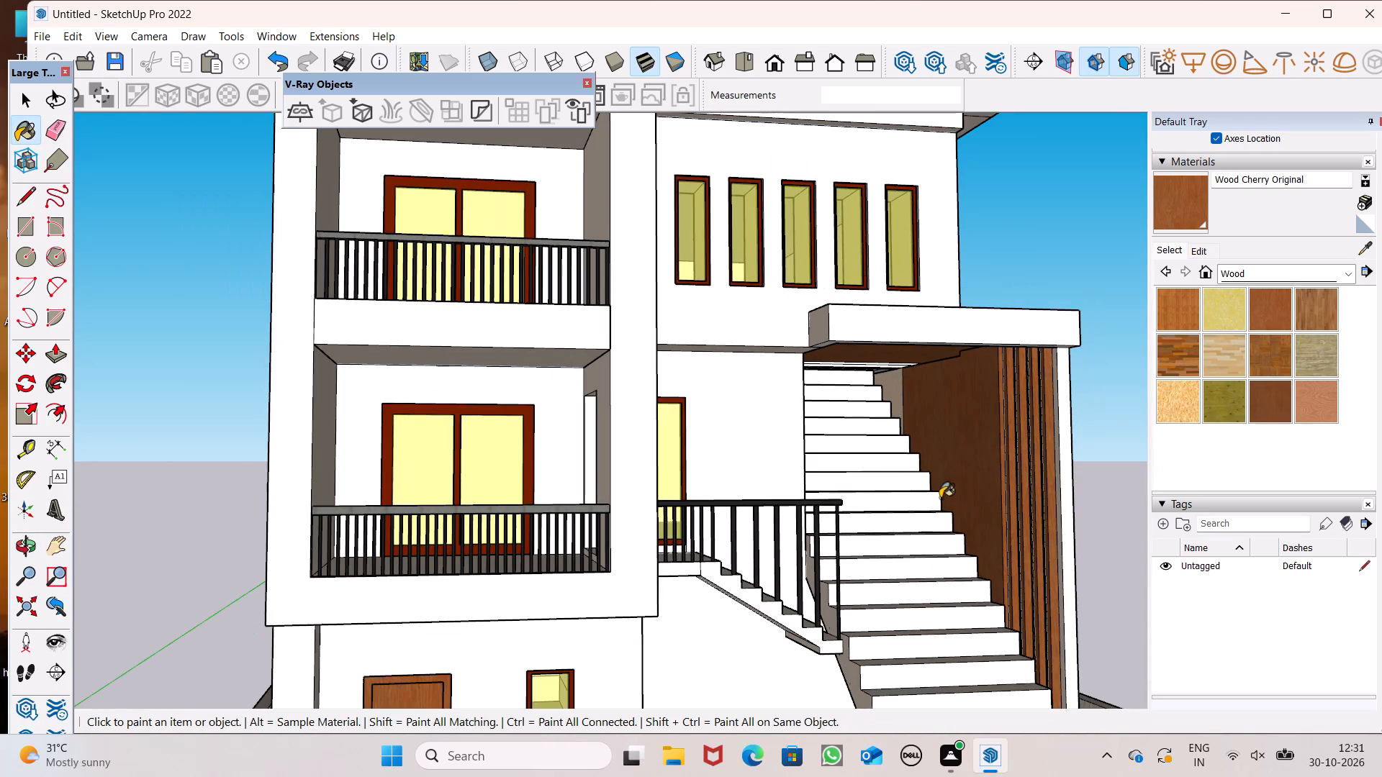
{"action": "scroll", "coordinate": [947, 434], "scroll_direction": "down", "scroll_amount": 5}
{"action": "scroll", "coordinate": [859, 431], "scroll_direction": "down", "scroll_amount": 6}
{"action": "middle_click_drag", "start_coordinate": [874, 506], "coordinate": [1043, 628]}
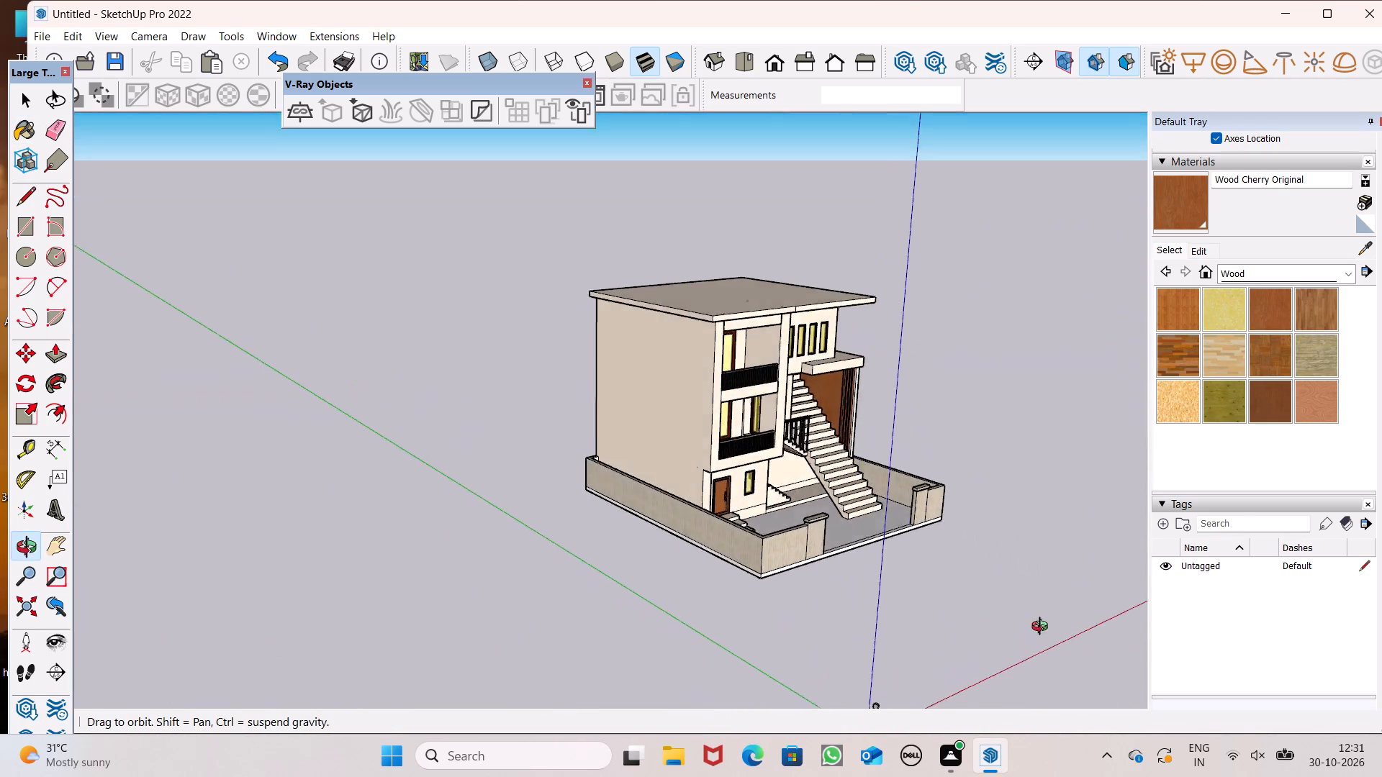
{"action": "middle_click_drag", "start_coordinate": [1043, 628], "coordinate": [867, 612]}
{"action": "scroll", "coordinate": [799, 489], "scroll_direction": "down", "scroll_amount": 2}
{"action": "key", "text": "space"}
{"action": "scroll", "coordinate": [504, 489], "scroll_direction": "down", "scroll_amount": 4}
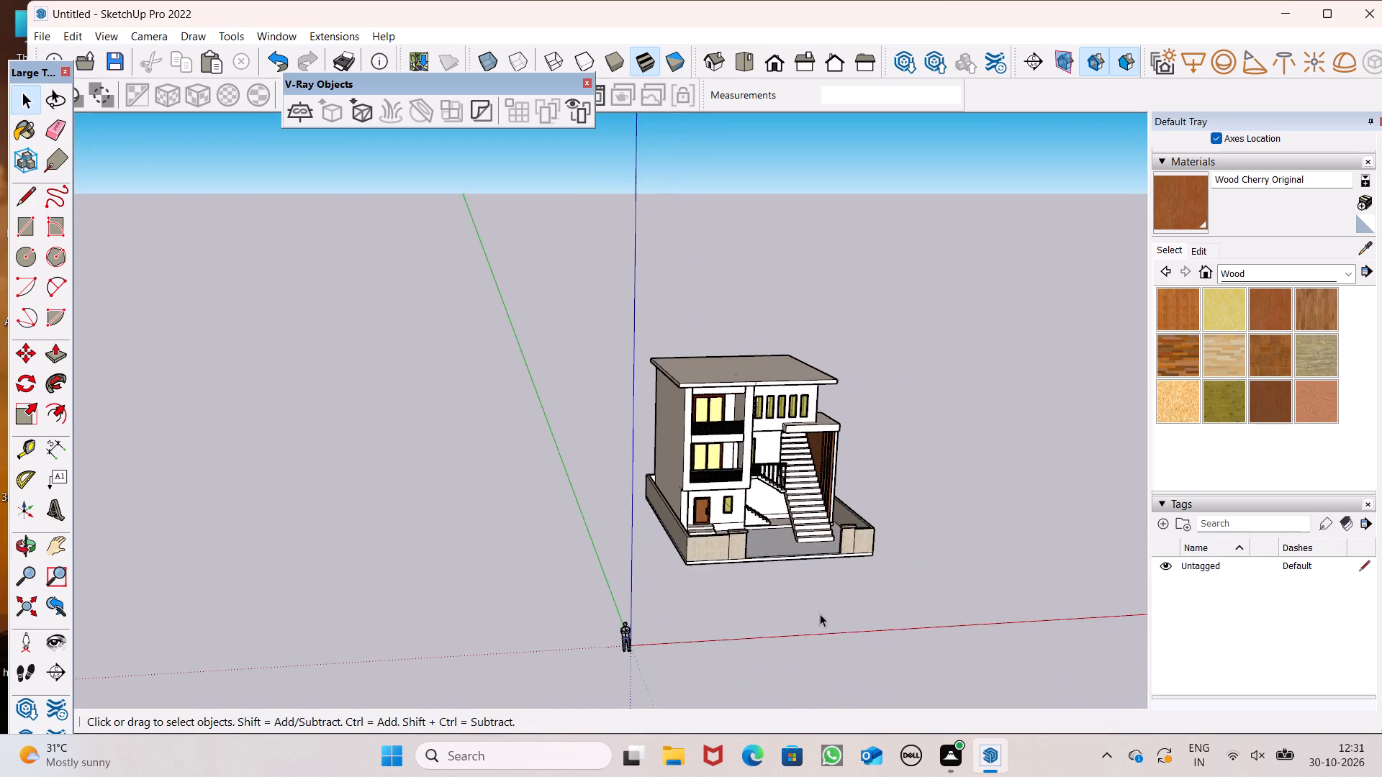
{"action": "middle_click_drag", "start_coordinate": [820, 614], "coordinate": [445, 479]}
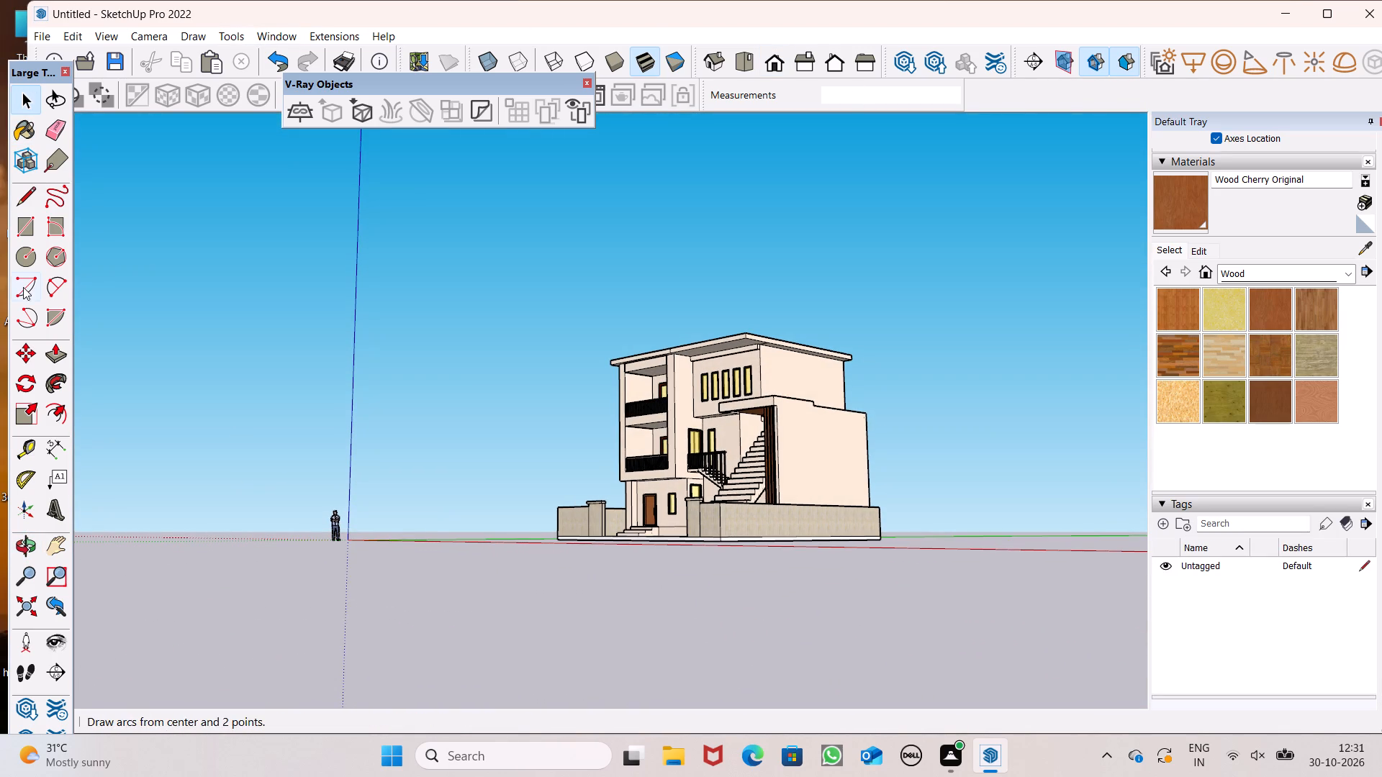
{"action": "left_click", "coordinate": [25, 224]}
{"action": "scroll", "coordinate": [552, 365], "scroll_direction": "down", "scroll_amount": 2}
{"action": "middle_click_drag", "start_coordinate": [749, 473], "coordinate": [1011, 555]}
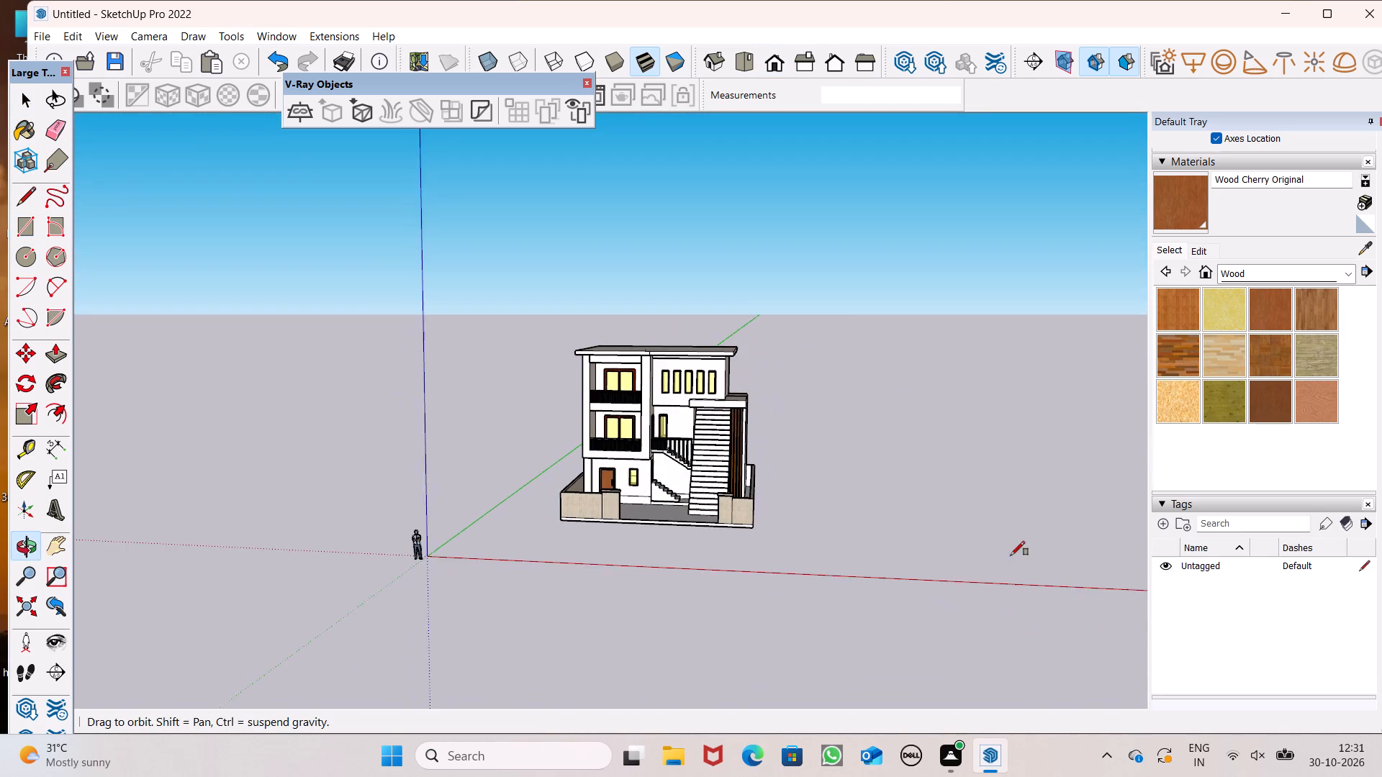
{"action": "middle_click_drag", "start_coordinate": [1011, 555], "coordinate": [1009, 559]}
{"action": "middle_click_drag", "start_coordinate": [844, 539], "coordinate": [879, 529]}
{"action": "scroll", "coordinate": [875, 532], "scroll_direction": "up", "scroll_amount": 4}
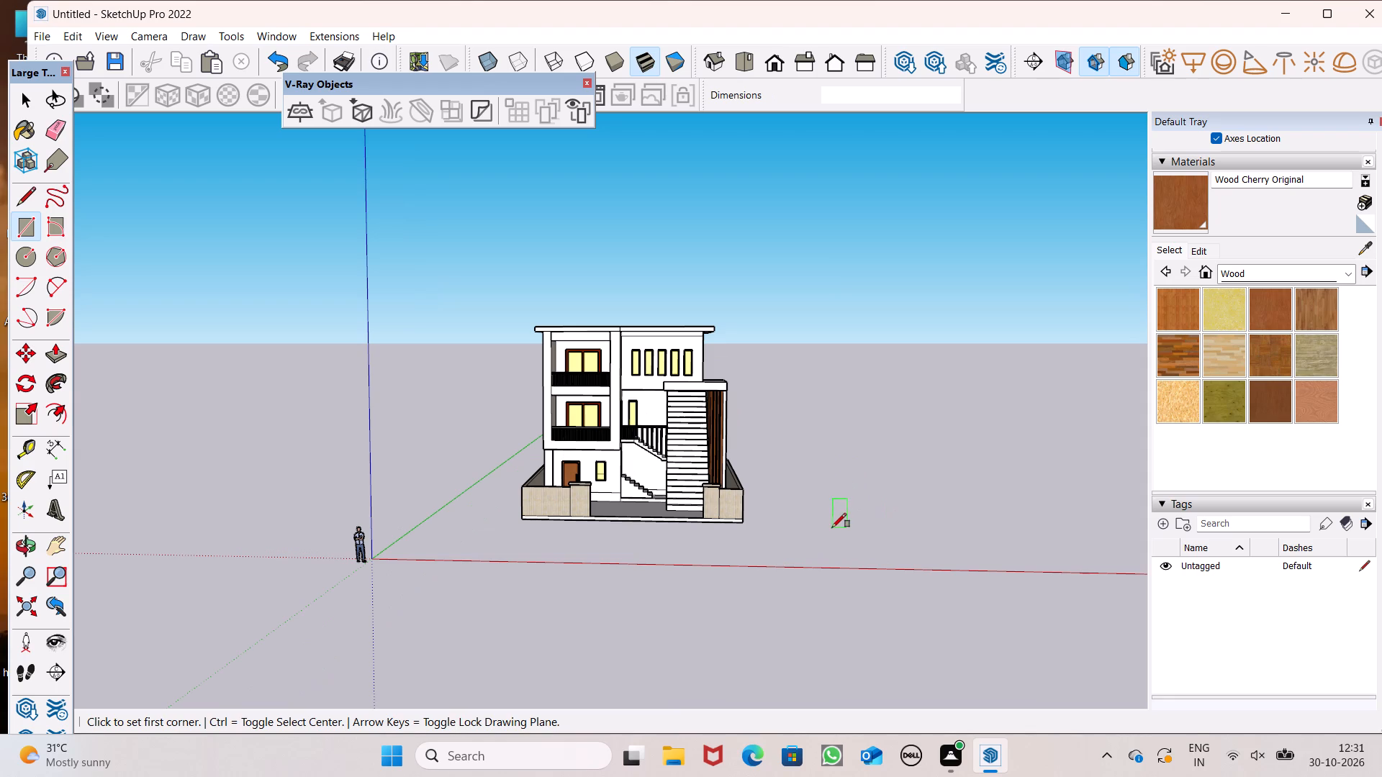
Search the 3D Warehouse components for GATE.
{"action": "scroll", "coordinate": [1240, 376], "scroll_direction": "up", "scroll_amount": 8}
{"action": "scroll", "coordinate": [1241, 375], "scroll_direction": "down", "scroll_amount": 1}
{"action": "scroll", "coordinate": [1241, 375], "scroll_direction": "up", "scroll_amount": 7}
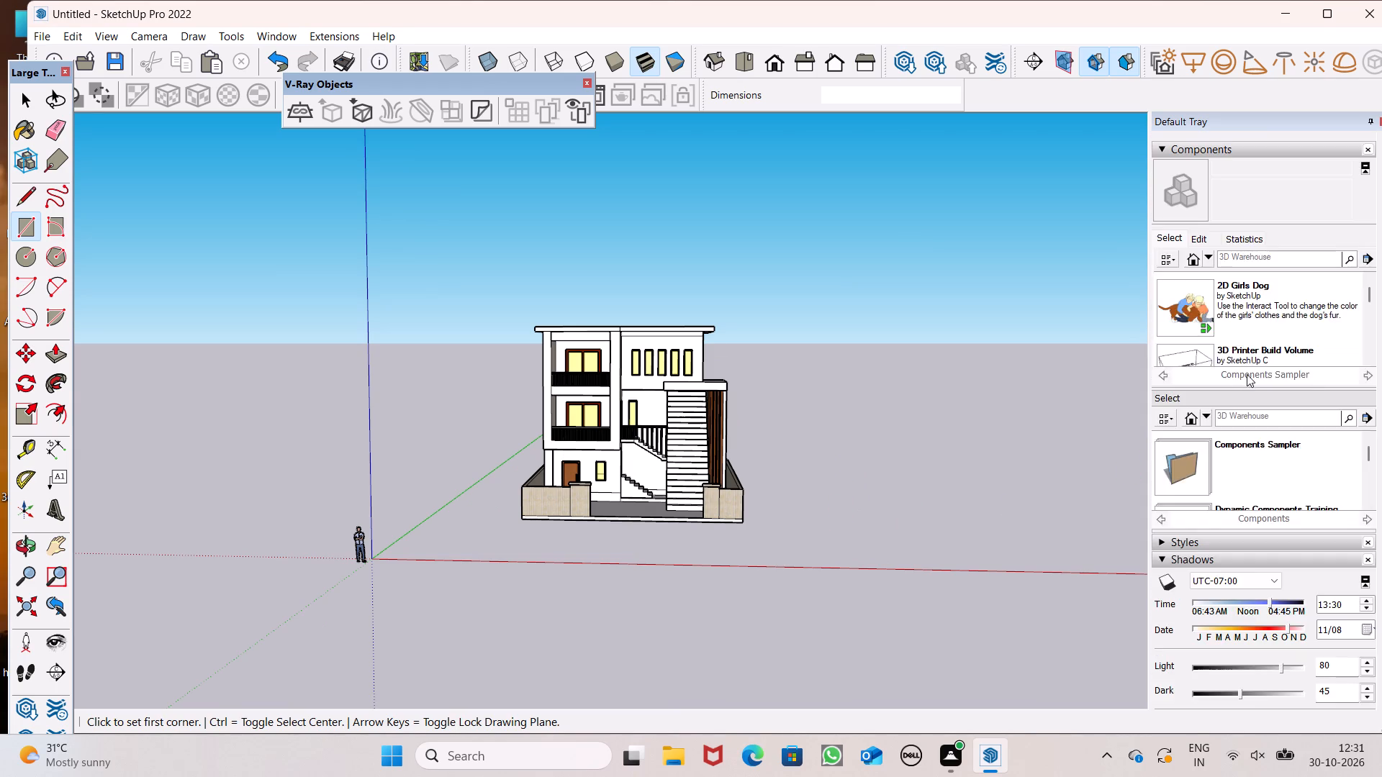
{"action": "scroll", "coordinate": [1254, 368], "scroll_direction": "up", "scroll_amount": 5}
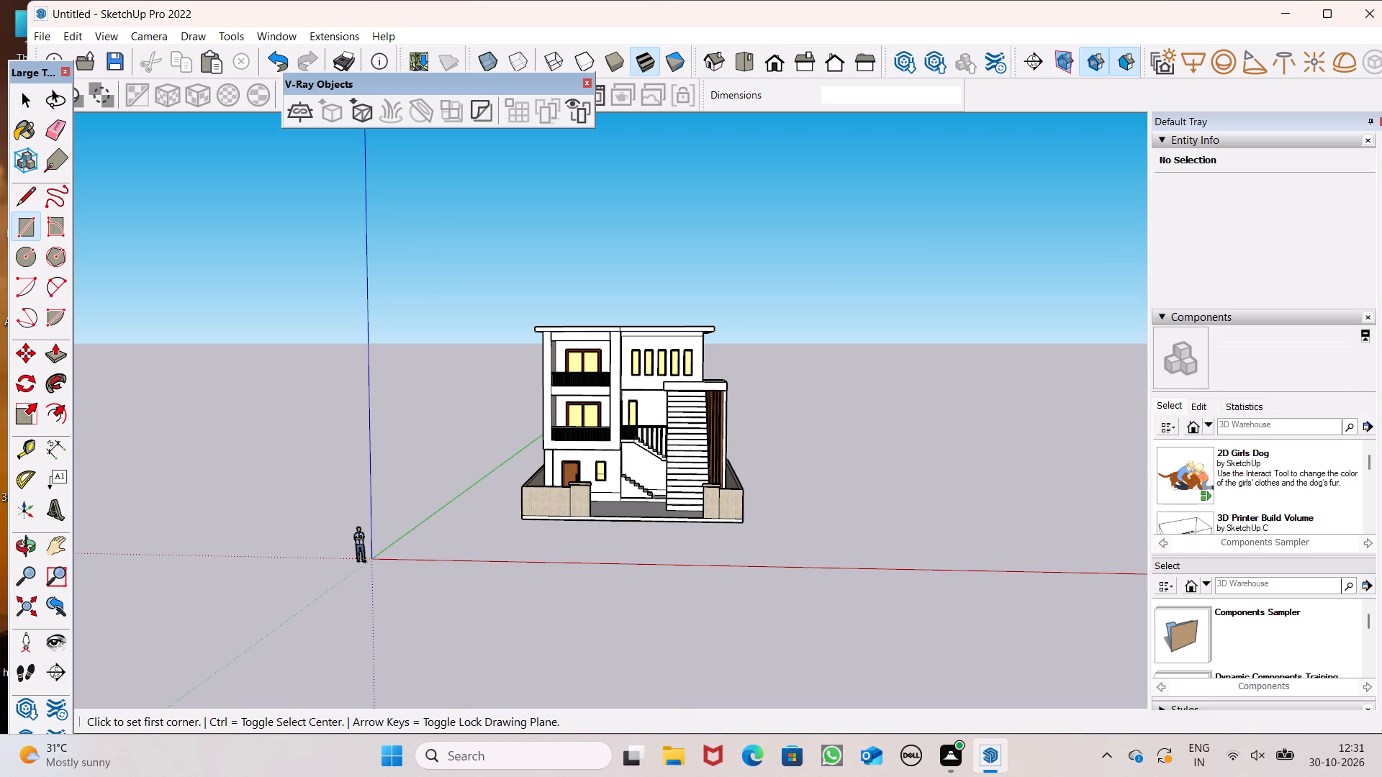
{"action": "left_click", "coordinate": [1254, 427]}
{"action": "type", "text": "GATE"}
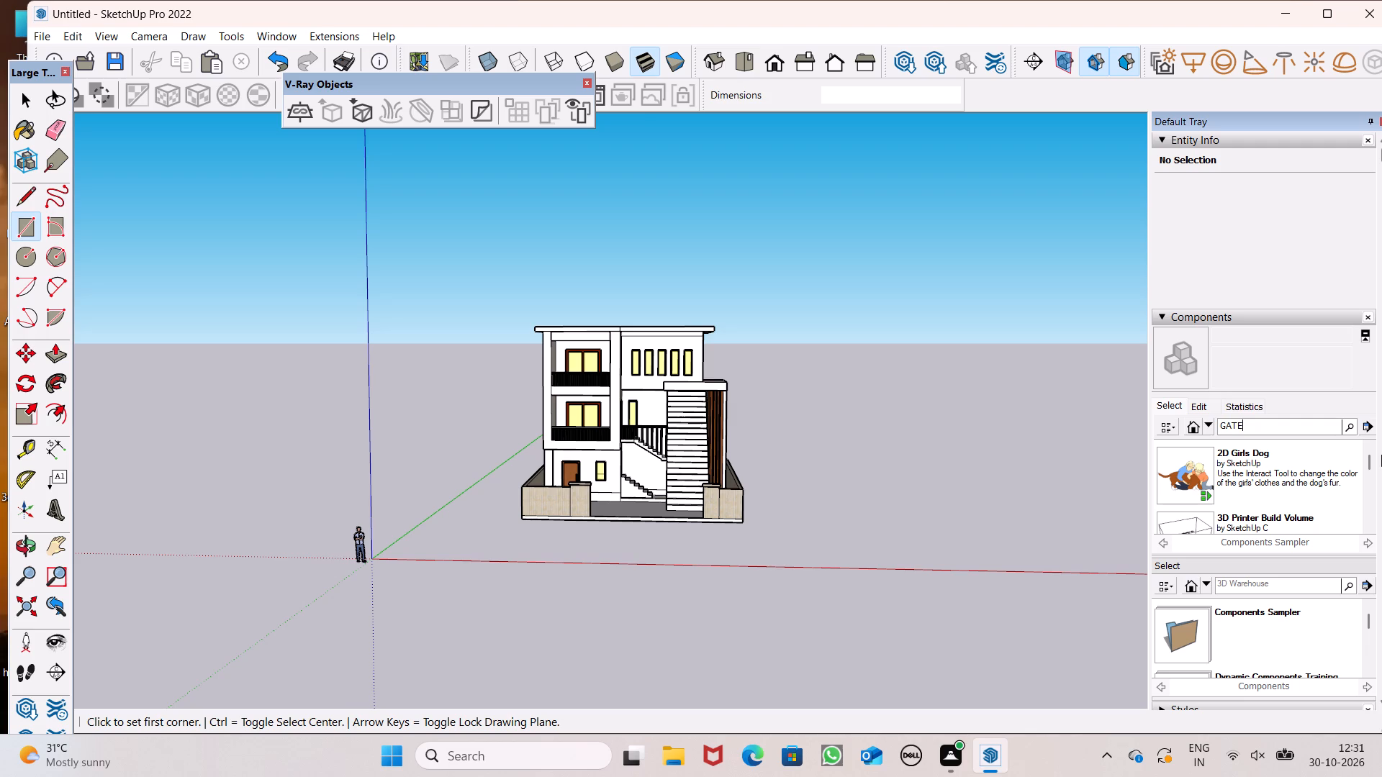
{"action": "left_click", "coordinate": [1349, 430]}
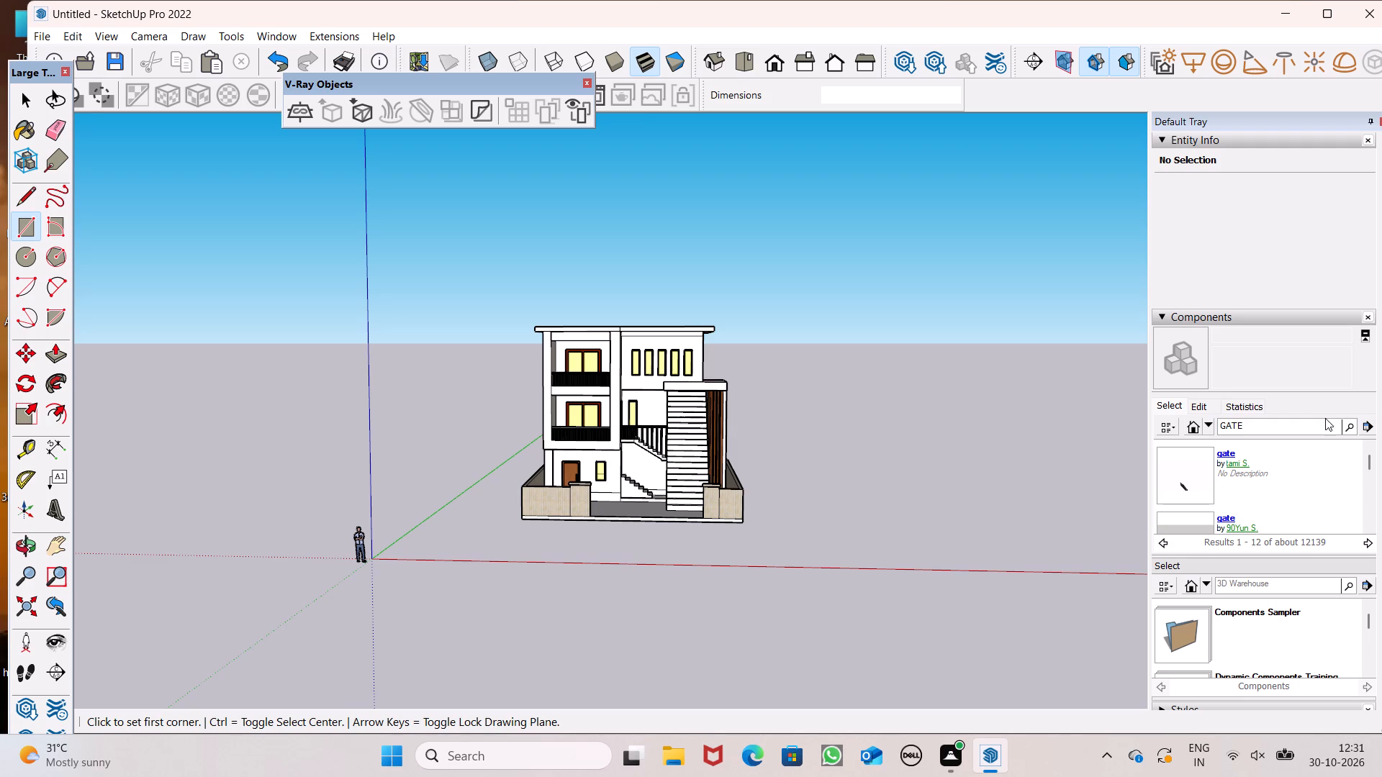
Browse the gate search results and select the gate model with the aerial-view thumbnail.
{"action": "scroll", "coordinate": [1209, 473], "scroll_direction": "down", "scroll_amount": 2}
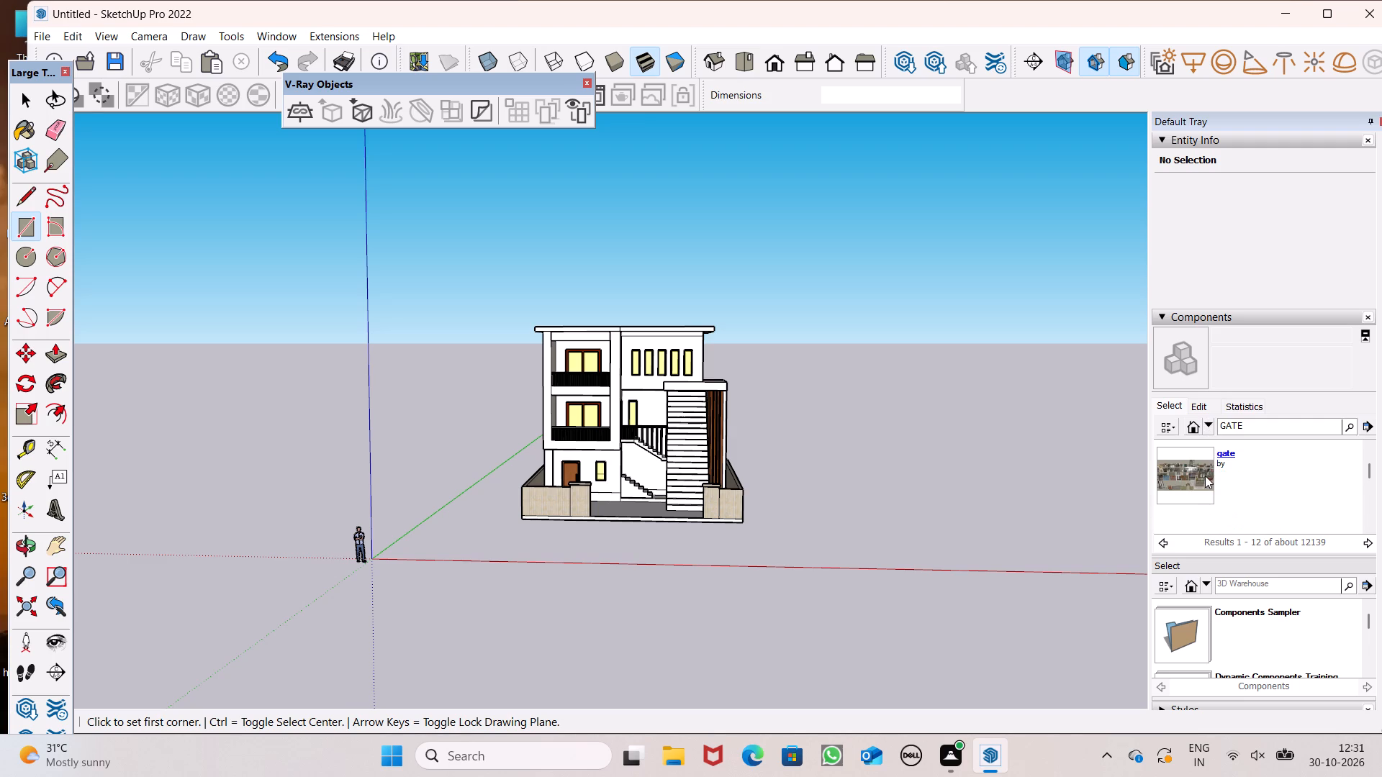
{"action": "scroll", "coordinate": [1203, 476], "scroll_direction": "down", "scroll_amount": 5}
{"action": "scroll", "coordinate": [1183, 489], "scroll_direction": "up", "scroll_amount": 6}
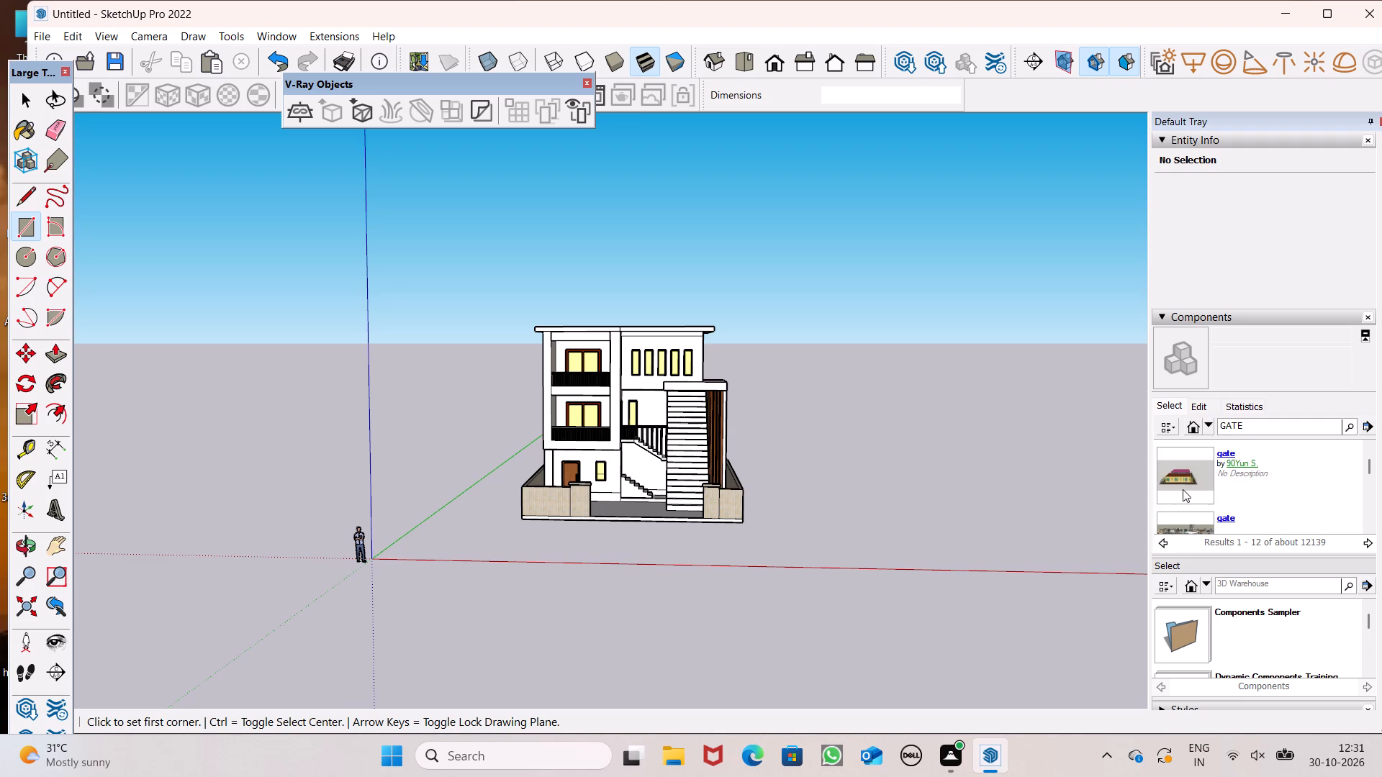
{"action": "scroll", "coordinate": [1182, 489], "scroll_direction": "down", "scroll_amount": 1}
{"action": "left_click", "coordinate": [1182, 489]}
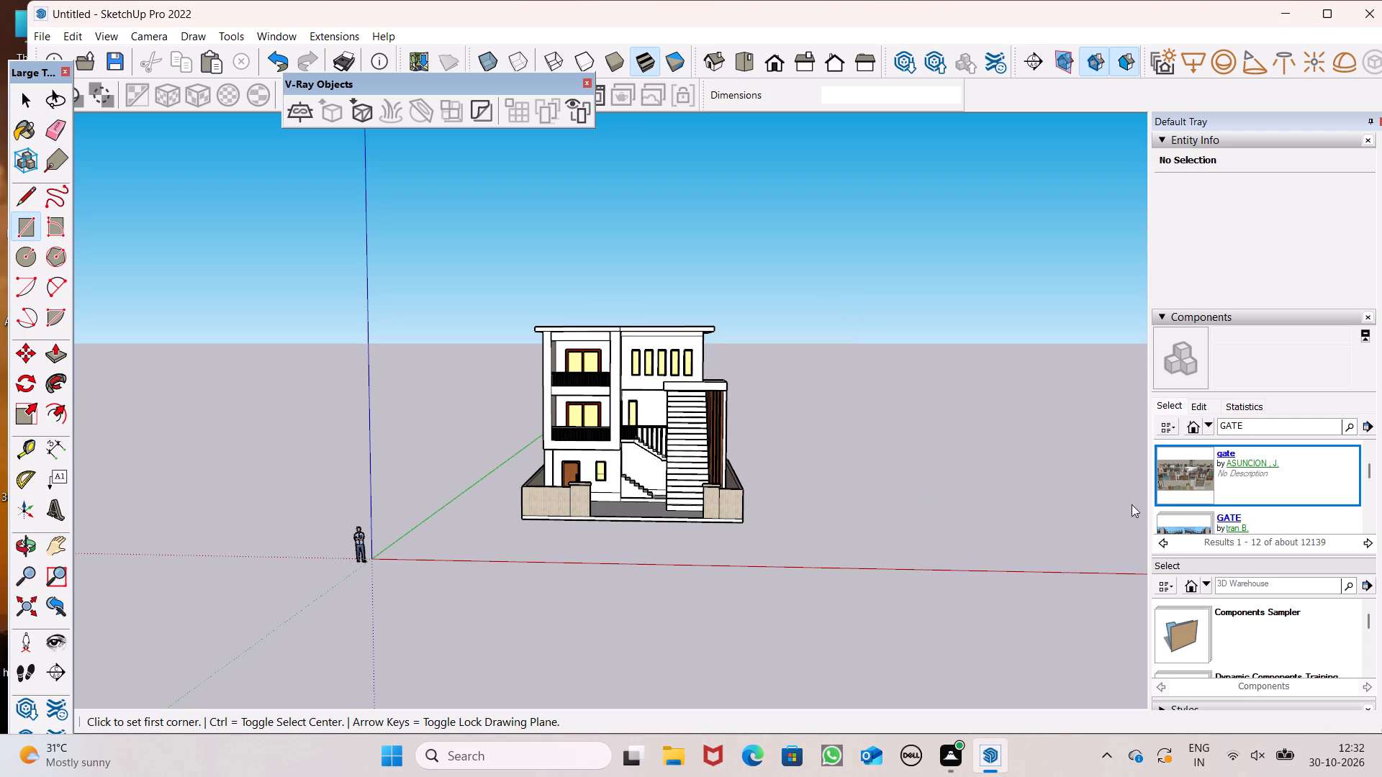
{"action": "scroll", "coordinate": [927, 418], "scroll_direction": "down", "scroll_amount": 7}
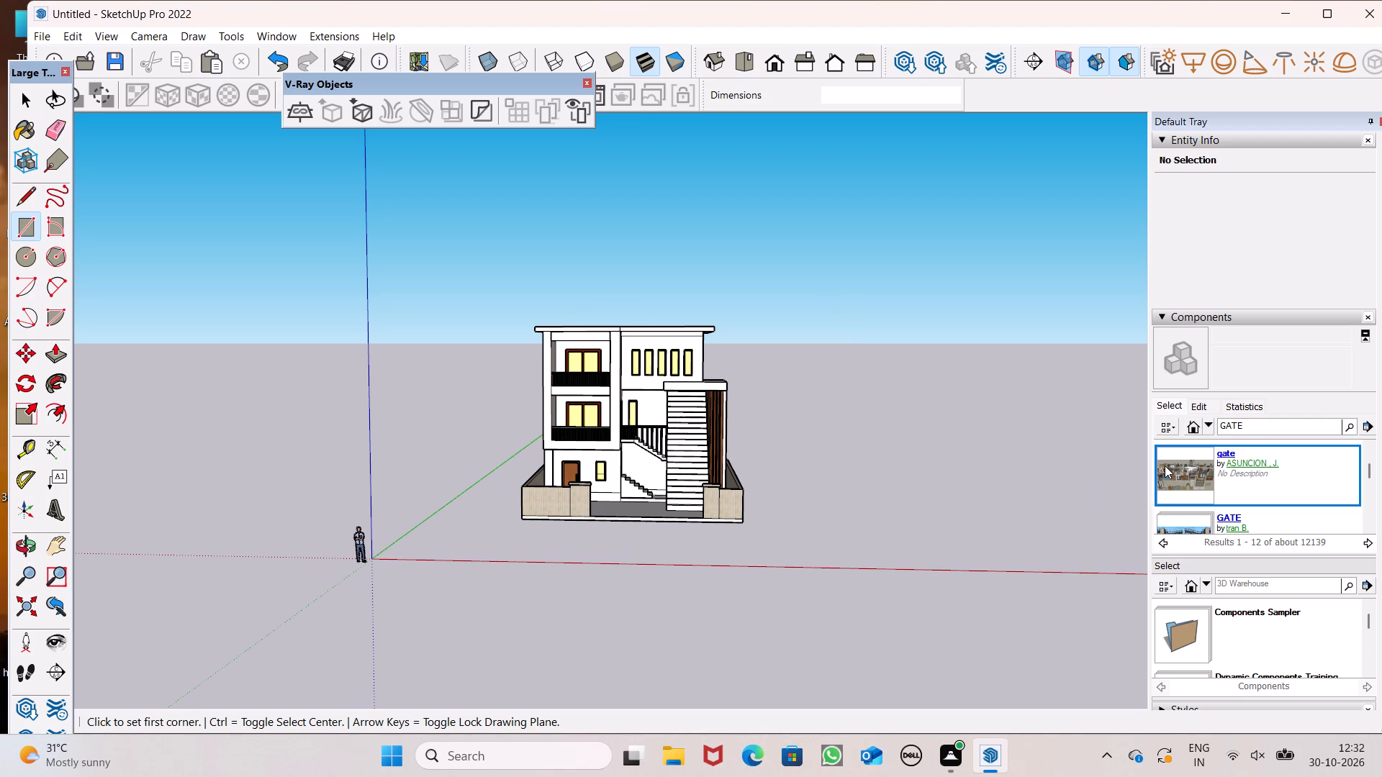
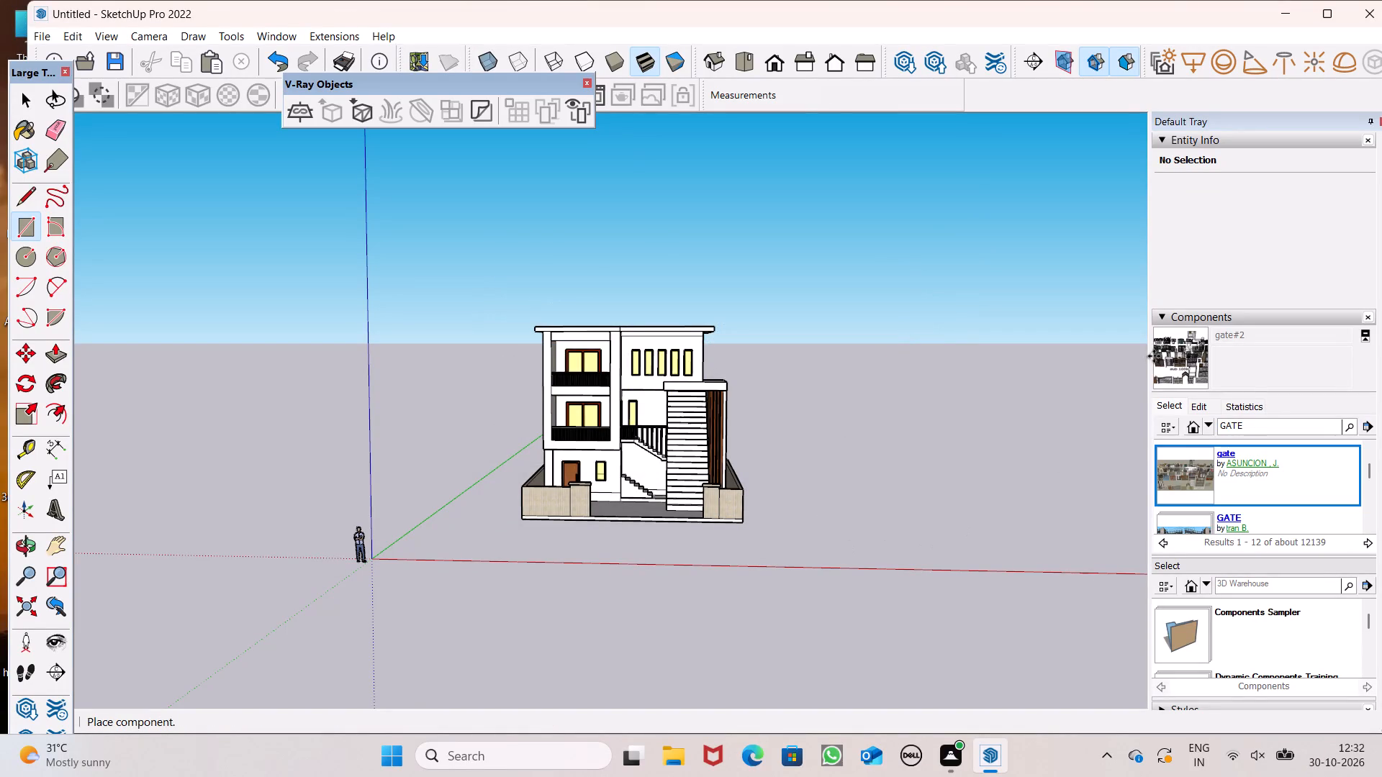
Place the gate collection component on the open ground beside the house and clear the selection.
{"action": "scroll", "coordinate": [1016, 466], "scroll_direction": "down", "scroll_amount": 7}
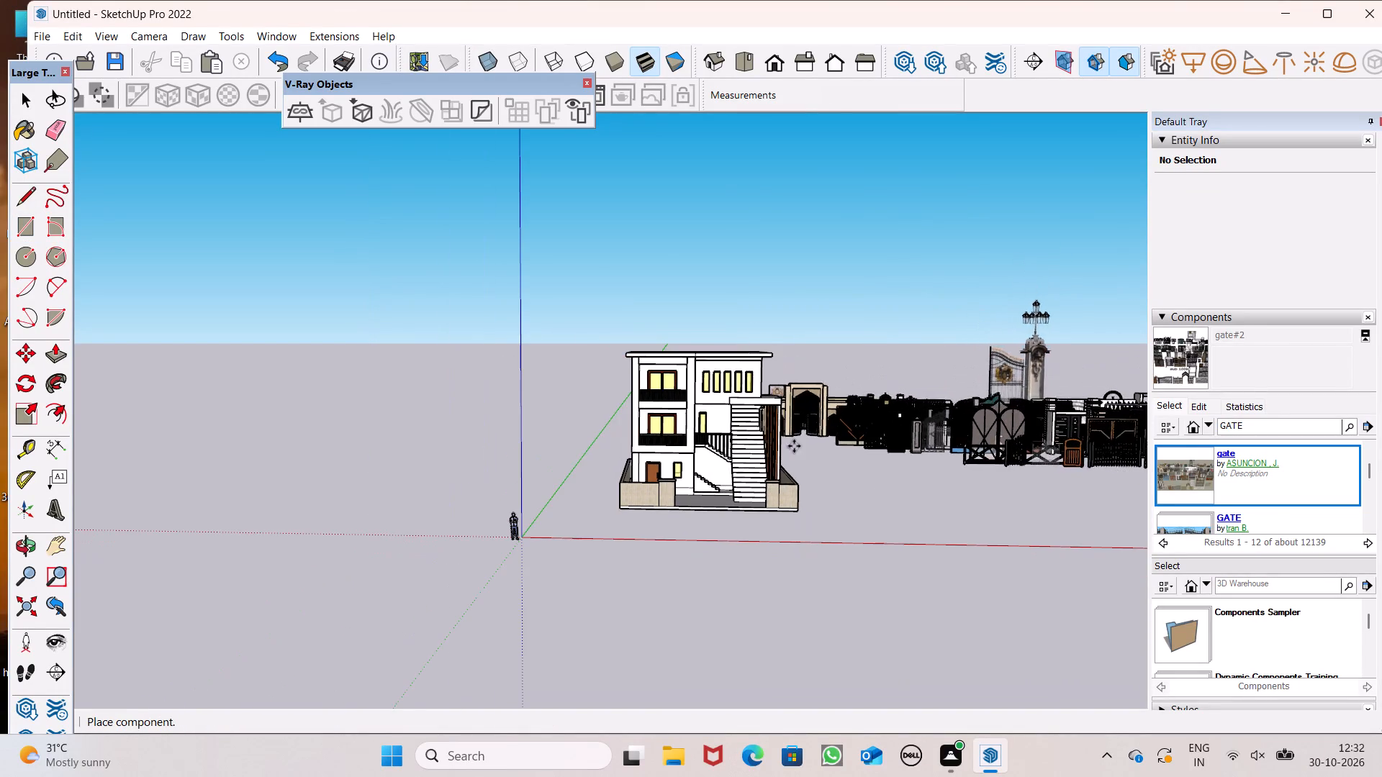
{"action": "scroll", "coordinate": [731, 448], "scroll_direction": "down", "scroll_amount": 14}
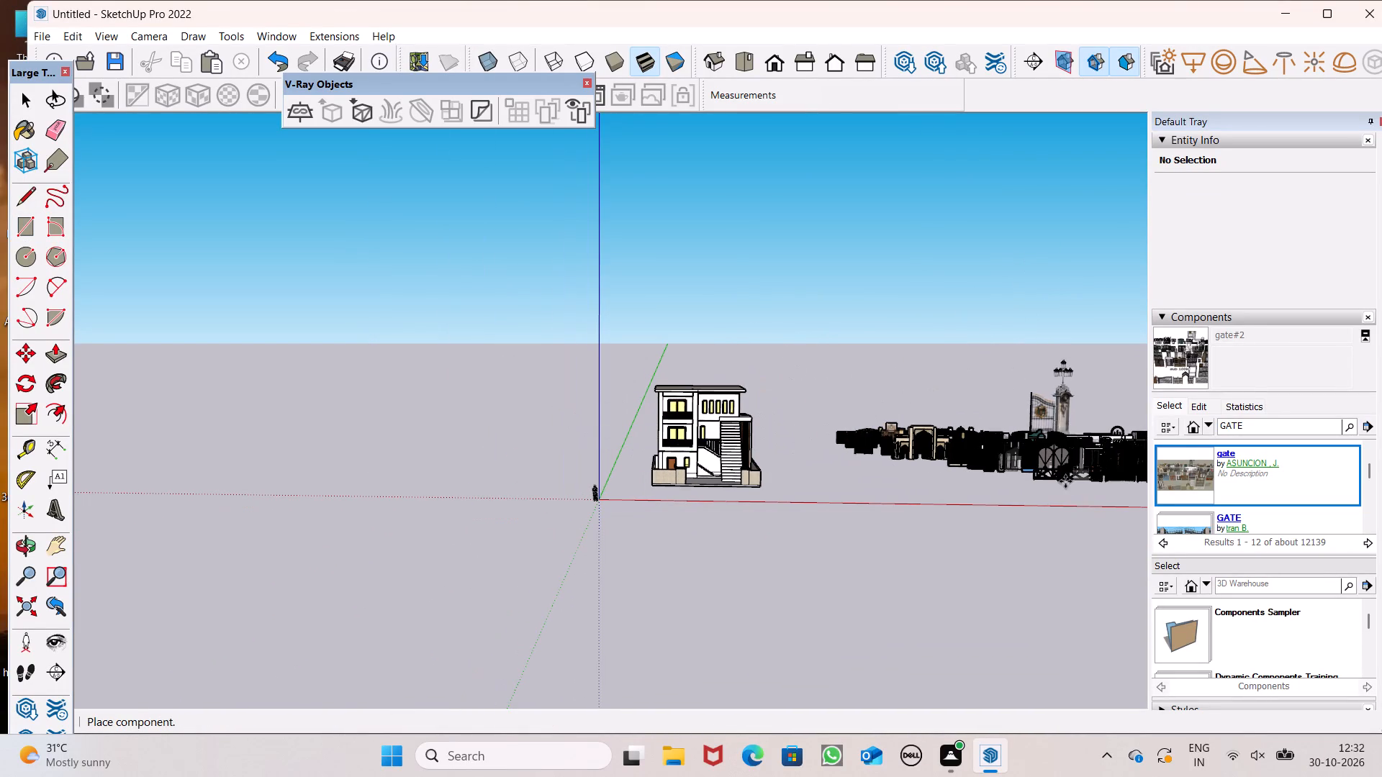
{"action": "left_click", "coordinate": [1065, 481]}
{"action": "key", "text": "space"}
{"action": "left_click", "coordinate": [814, 444]}
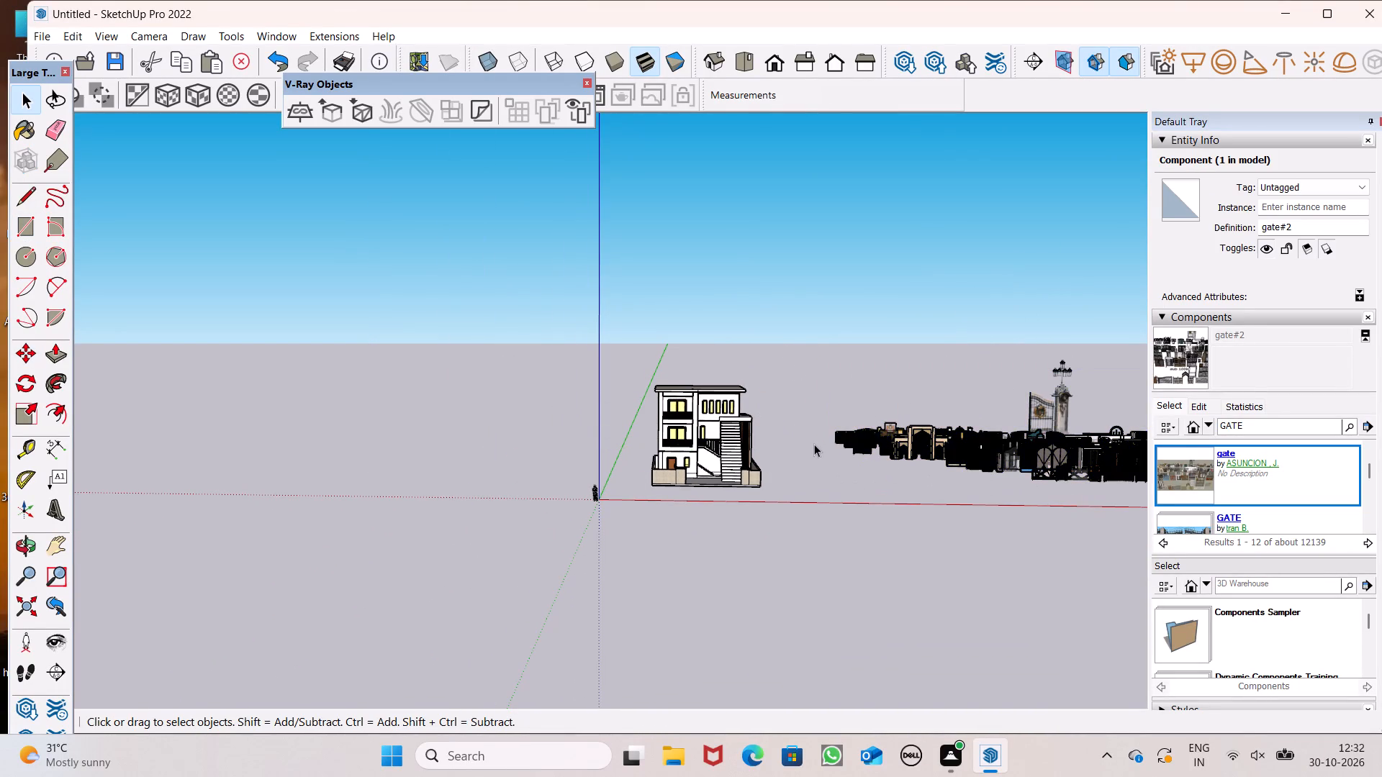
Examine the placed gate collection from above and close up to compare the gate designs for the boundary wall.
{"action": "scroll", "coordinate": [780, 368], "scroll_direction": "down", "scroll_amount": 5}
{"action": "middle_click_drag", "start_coordinate": [828, 427], "coordinate": [864, 658]}
{"action": "scroll", "coordinate": [1008, 417], "scroll_direction": "up", "scroll_amount": 5}
{"action": "scroll", "coordinate": [1015, 399], "scroll_direction": "down", "scroll_amount": 1}
{"action": "scroll", "coordinate": [1019, 396], "scroll_direction": "up", "scroll_amount": 3}
{"action": "scroll", "coordinate": [1042, 489], "scroll_direction": "up", "scroll_amount": 10}
{"action": "middle_click_drag", "start_coordinate": [992, 595], "coordinate": [944, 441]}
{"action": "scroll", "coordinate": [944, 441], "scroll_direction": "up", "scroll_amount": 1}
{"action": "scroll", "coordinate": [1051, 465], "scroll_direction": "up", "scroll_amount": 14}
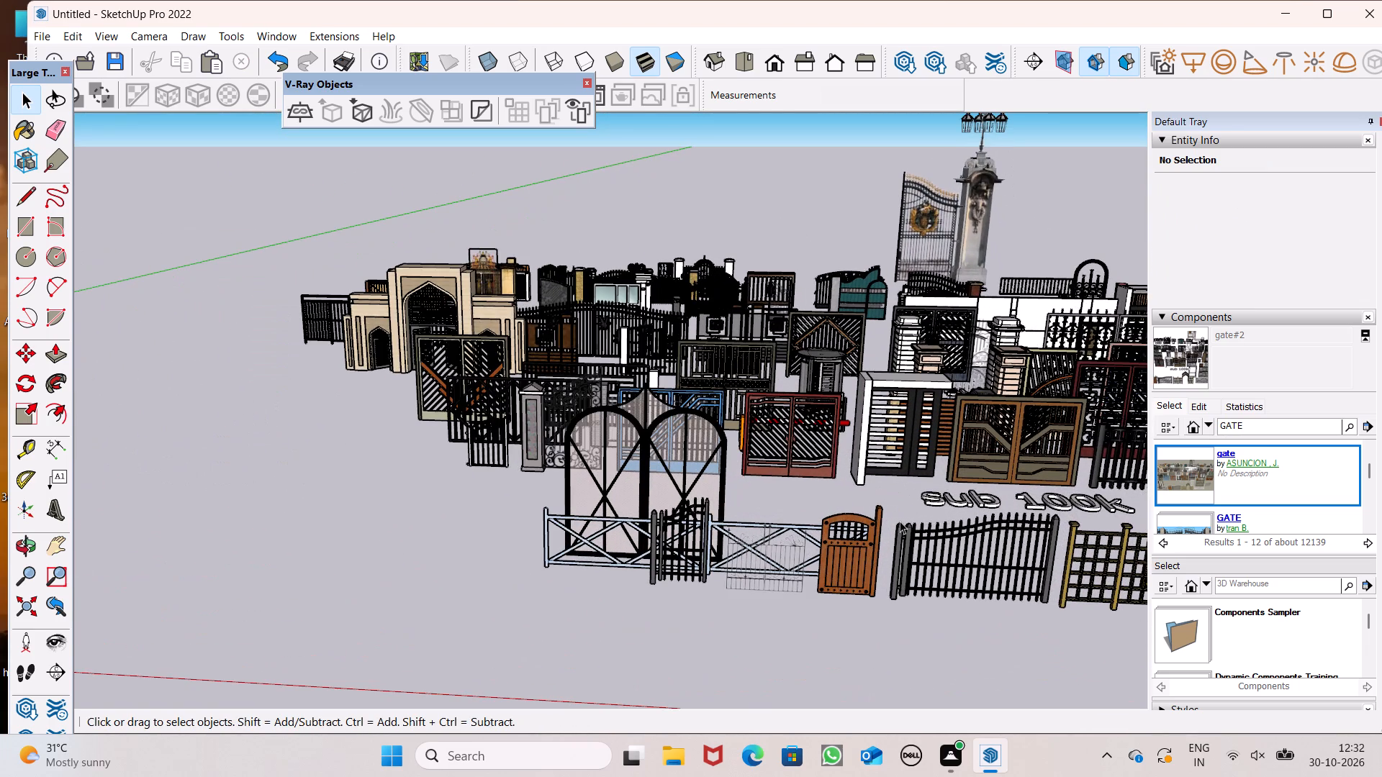
{"action": "scroll", "coordinate": [876, 525], "scroll_direction": "down", "scroll_amount": 5}
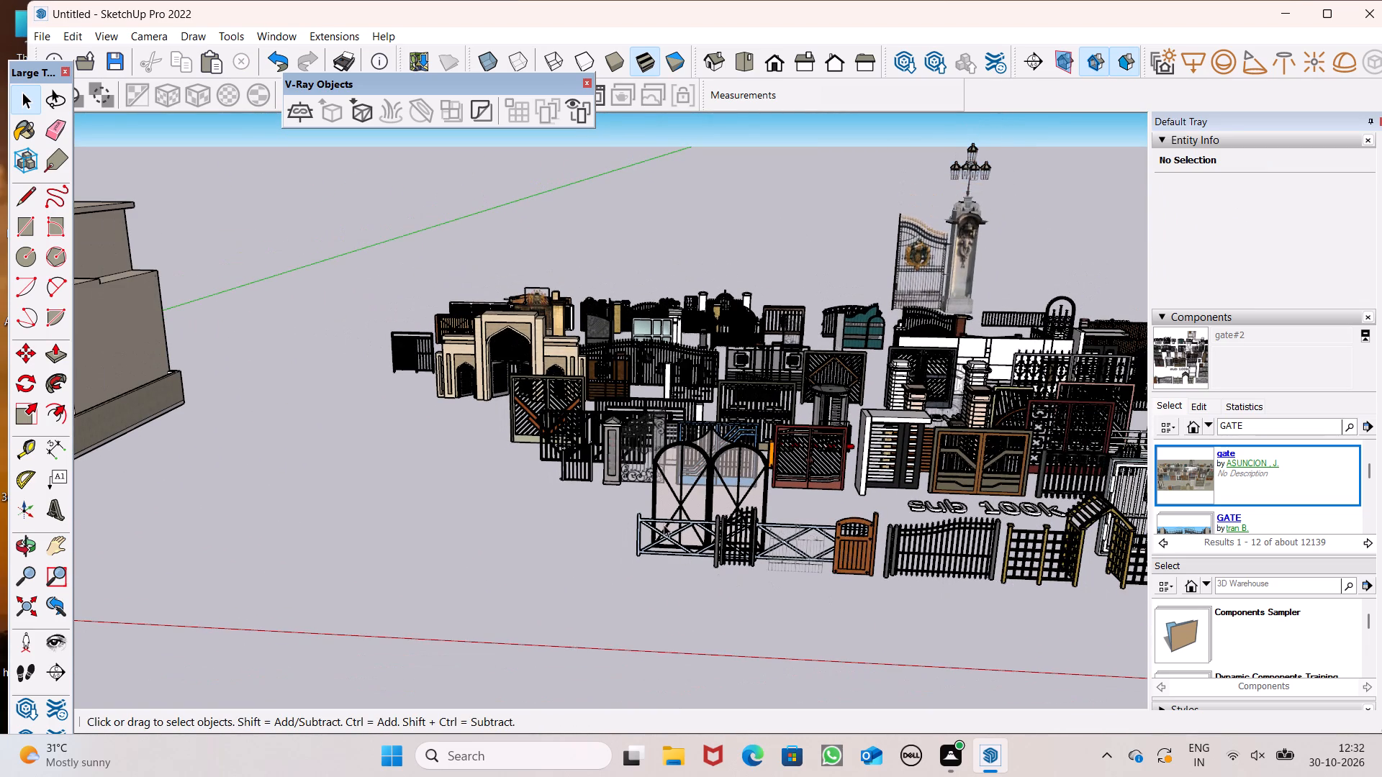
{"action": "scroll", "coordinate": [691, 465], "scroll_direction": "up", "scroll_amount": 8}
{"action": "scroll", "coordinate": [753, 422], "scroll_direction": "up", "scroll_amount": 6}
{"action": "scroll", "coordinate": [753, 422], "scroll_direction": "down", "scroll_amount": 5}
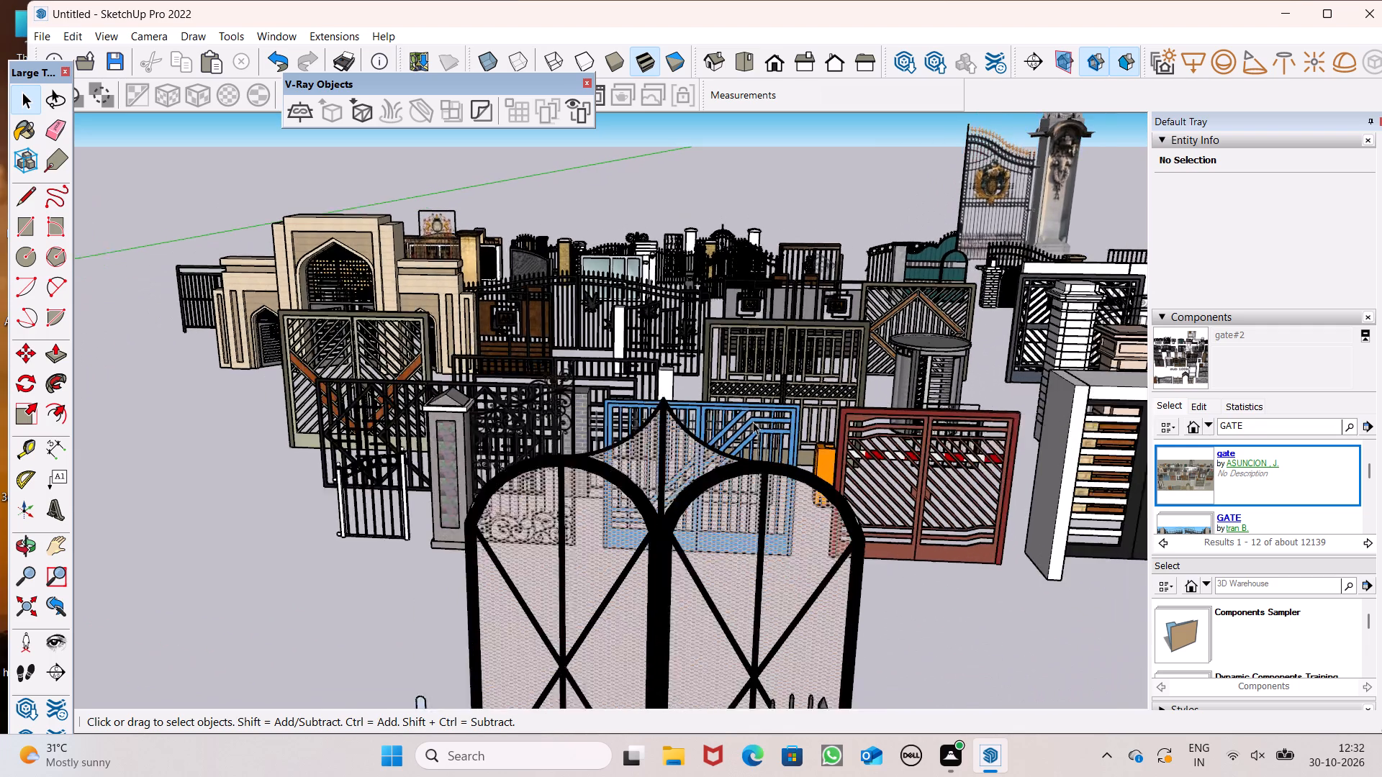
{"action": "scroll", "coordinate": [753, 422], "scroll_direction": "down", "scroll_amount": 14}
{"action": "scroll", "coordinate": [745, 411], "scroll_direction": "up", "scroll_amount": 4}
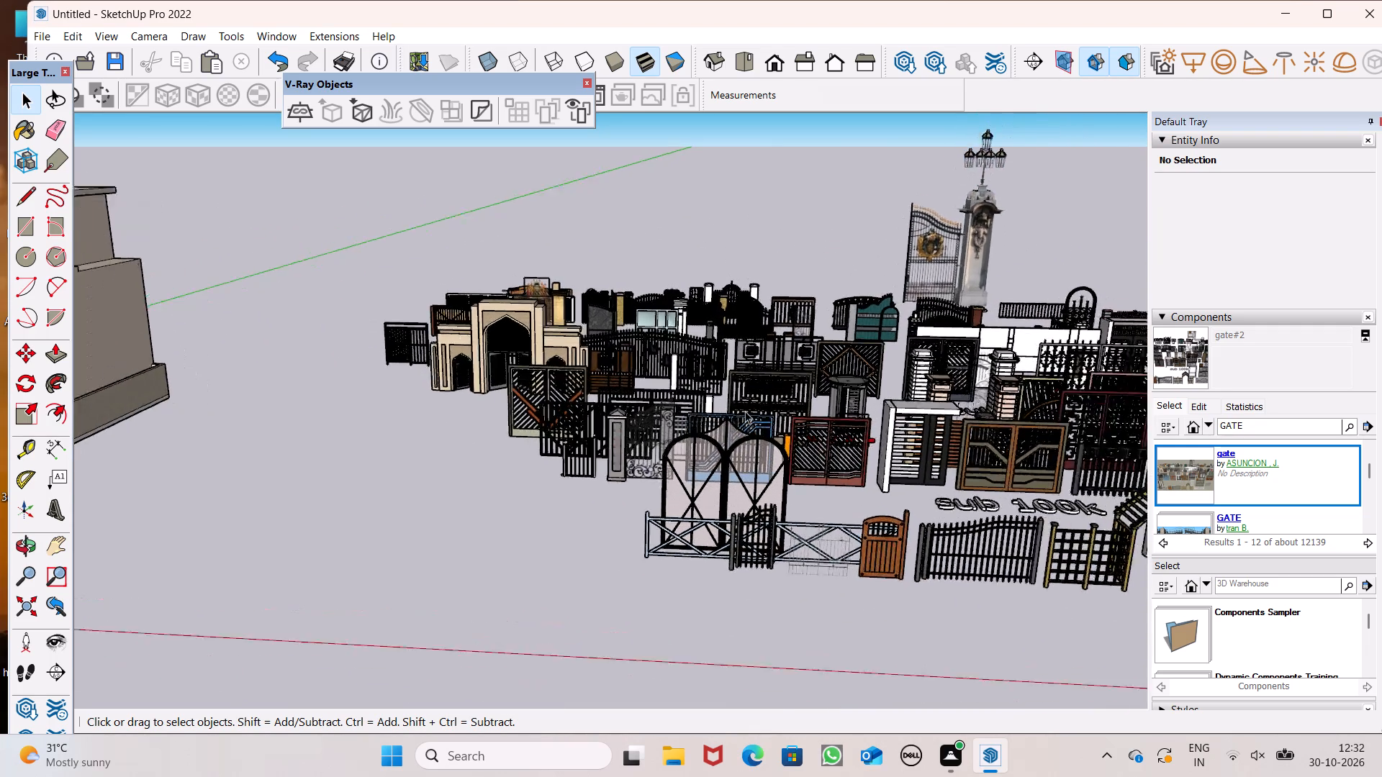
{"action": "scroll", "coordinate": [745, 411], "scroll_direction": "up", "scroll_amount": 2}
{"action": "scroll", "coordinate": [772, 456], "scroll_direction": "down", "scroll_amount": 6}
{"action": "middle_click_drag", "start_coordinate": [772, 463], "coordinate": [823, 526]}
{"action": "scroll", "coordinate": [813, 486], "scroll_direction": "down", "scroll_amount": 2}
{"action": "scroll", "coordinate": [329, 401], "scroll_direction": "up", "scroll_amount": 6}
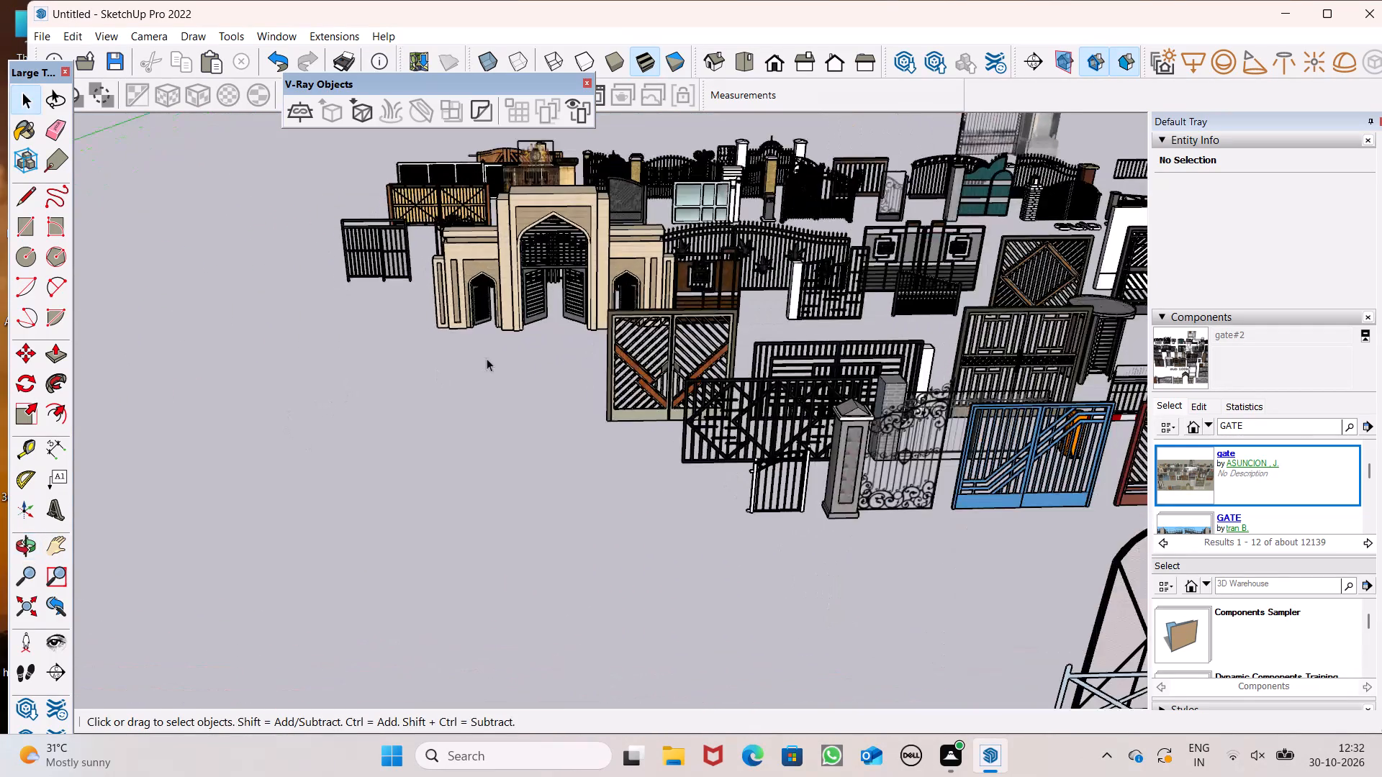
{"action": "scroll", "coordinate": [487, 358], "scroll_direction": "up", "scroll_amount": 3}
Explode the placed gate collection into its separate gate models.
{"action": "left_click", "coordinate": [731, 404]}
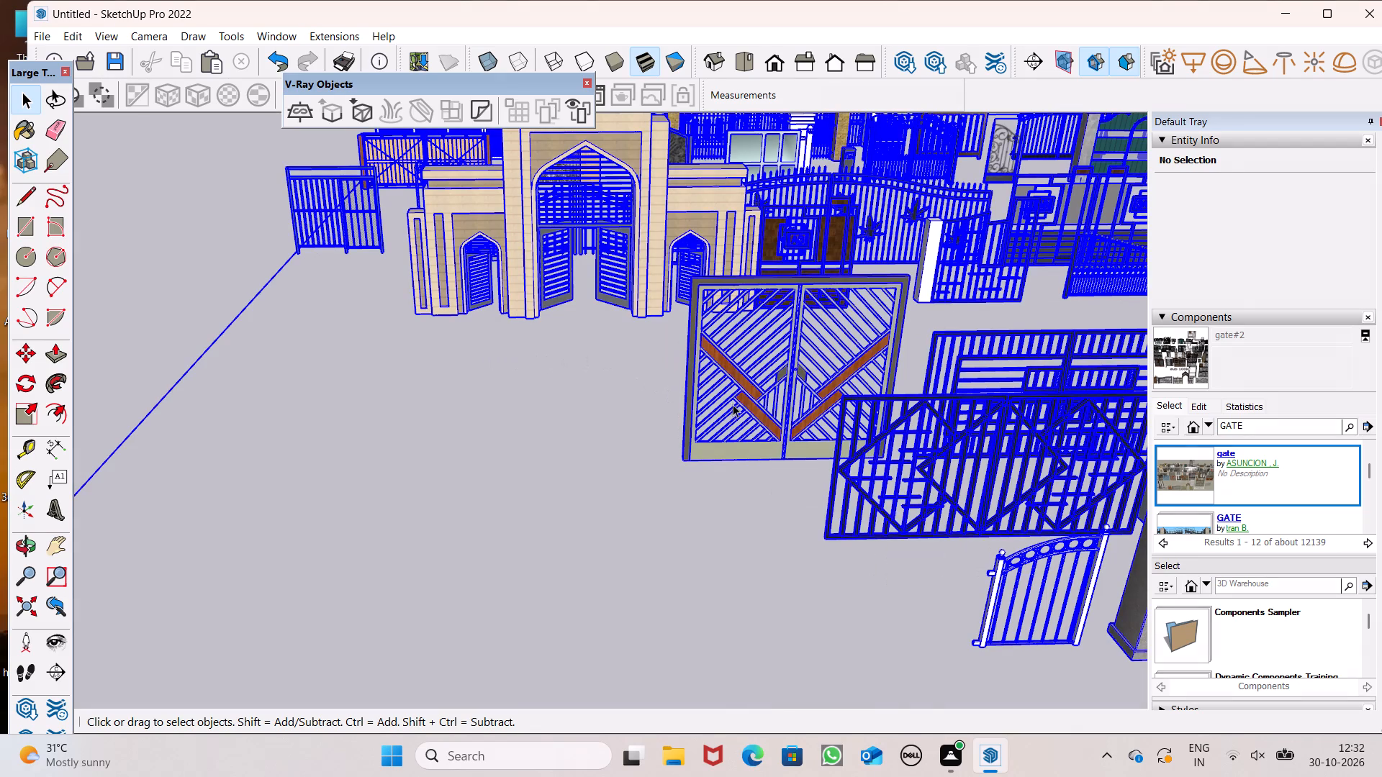
{"action": "right_click", "coordinate": [742, 404]}
{"action": "left_click", "coordinate": [790, 385]}
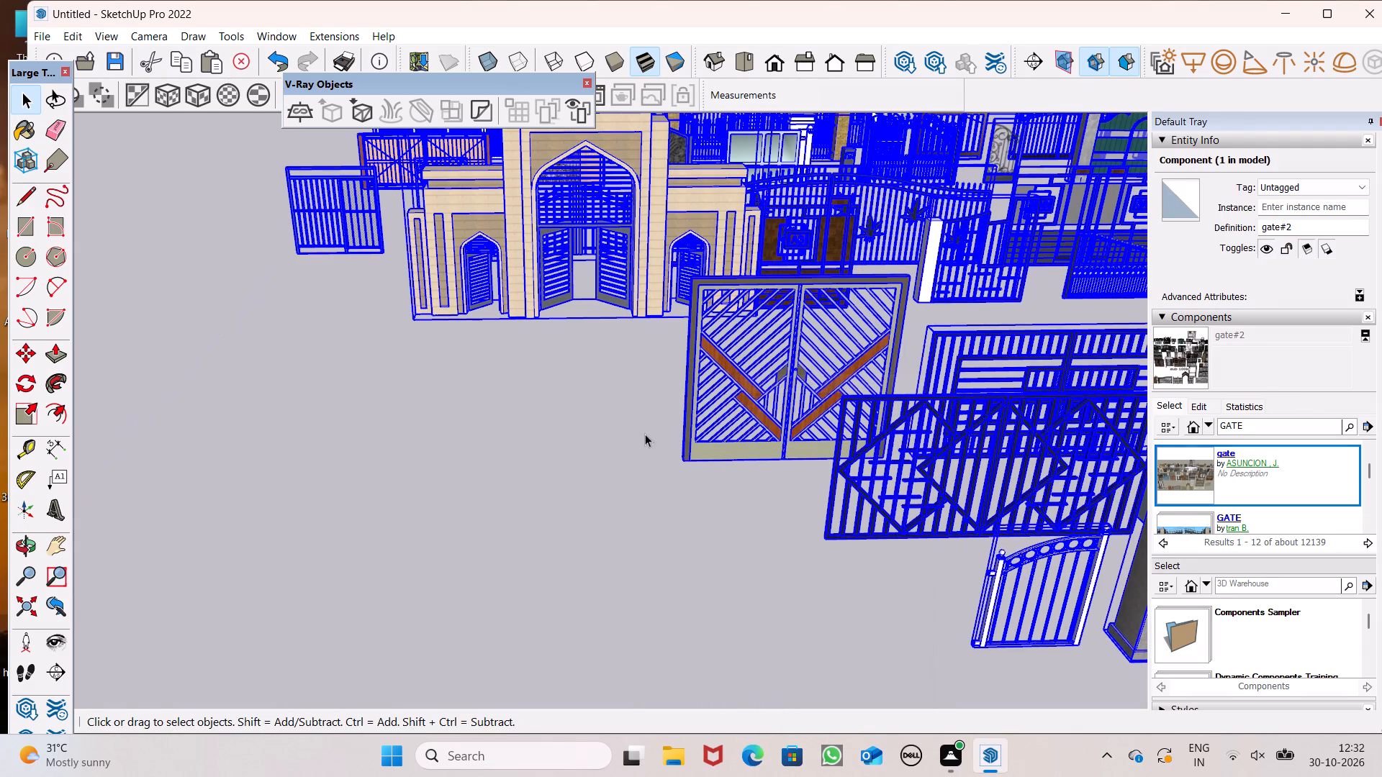
Move the double gate with diagonal slats and brown V-shaped bands out of the collection onto open ground.
{"action": "left_click", "coordinate": [645, 434]}
{"action": "left_click", "coordinate": [710, 424]}
{"action": "scroll", "coordinate": [925, 323], "scroll_direction": "down", "scroll_amount": 10}
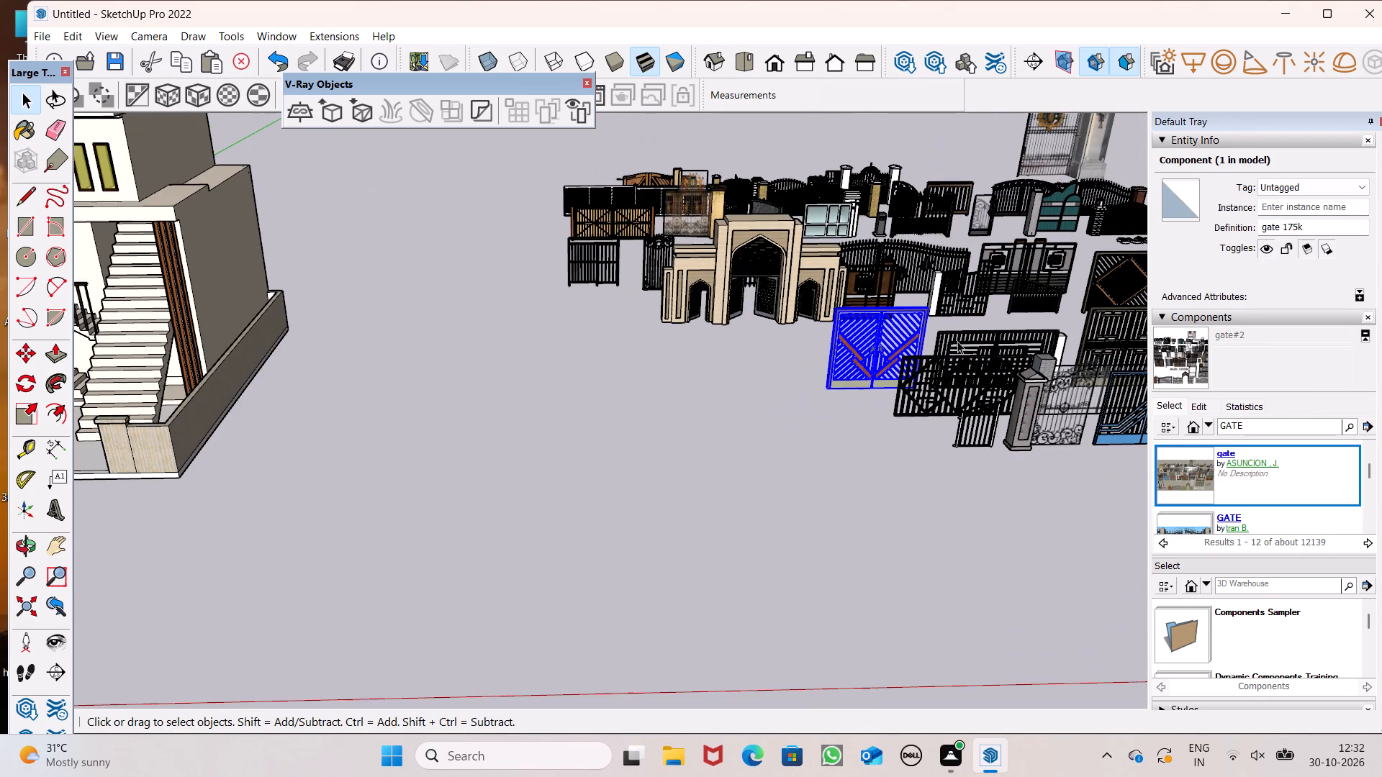
{"action": "key", "text": "m"}
{"action": "key", "text": "Return"}
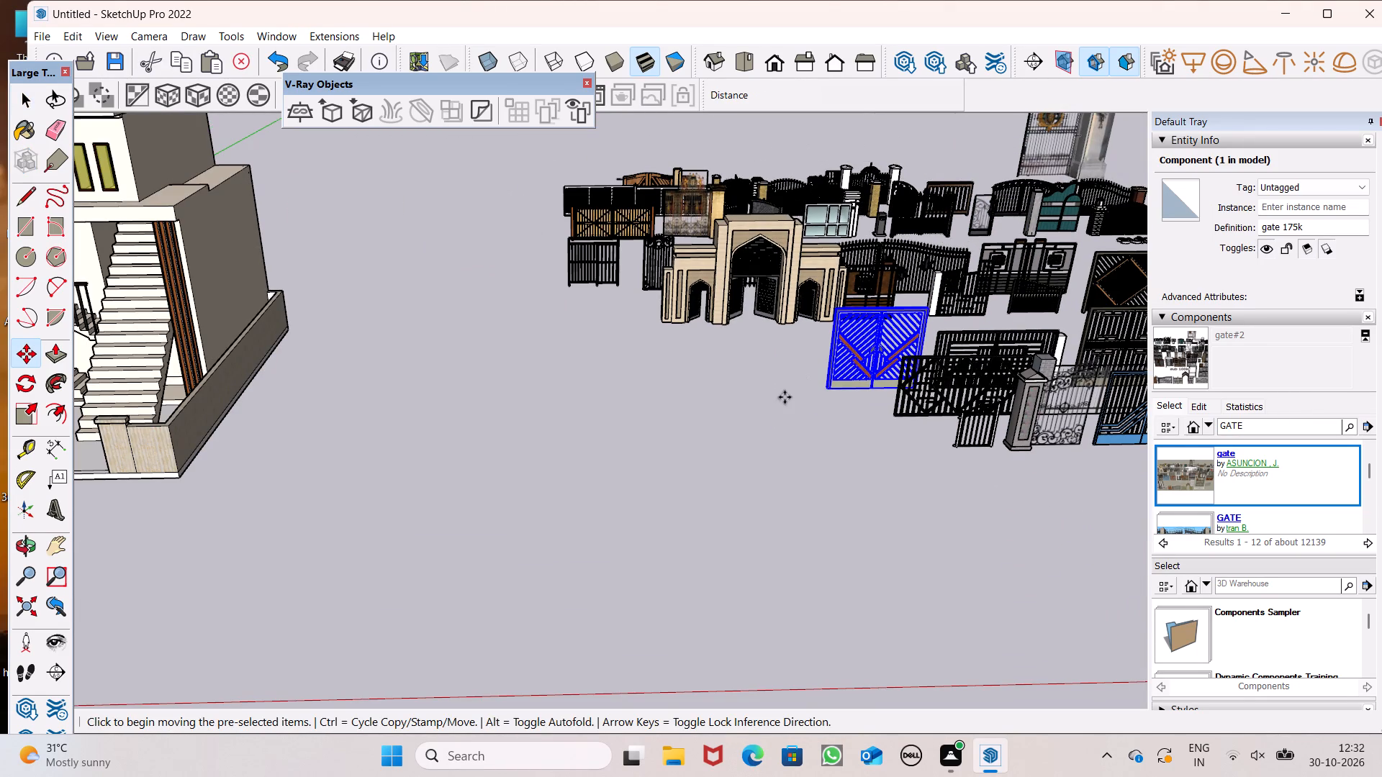
{"action": "left_click_drag", "start_coordinate": [831, 386], "coordinate": [315, 496]}
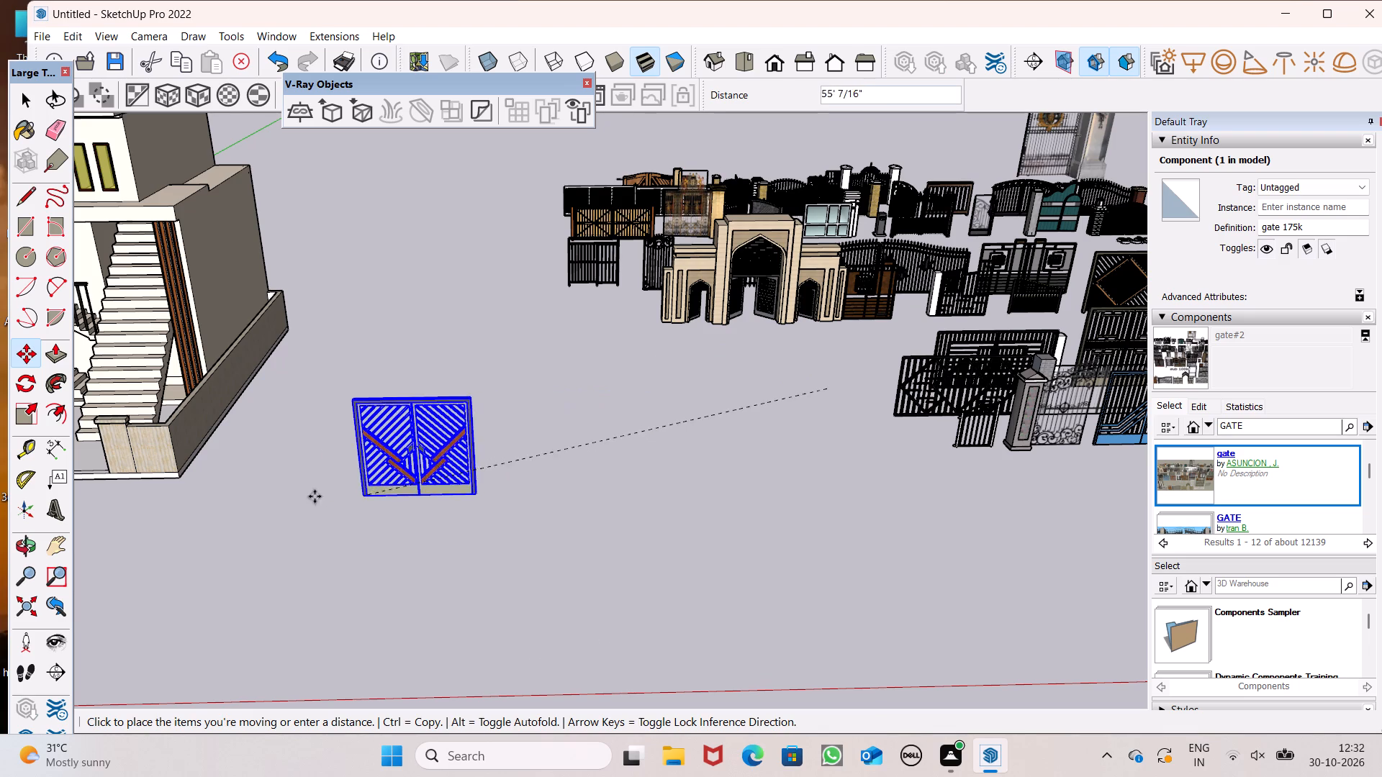
{"action": "left_click_drag", "start_coordinate": [315, 496], "coordinate": [310, 496]}
{"action": "scroll", "coordinate": [816, 375], "scroll_direction": "down", "scroll_amount": 7}
{"action": "scroll", "coordinate": [479, 412], "scroll_direction": "up", "scroll_amount": 5}
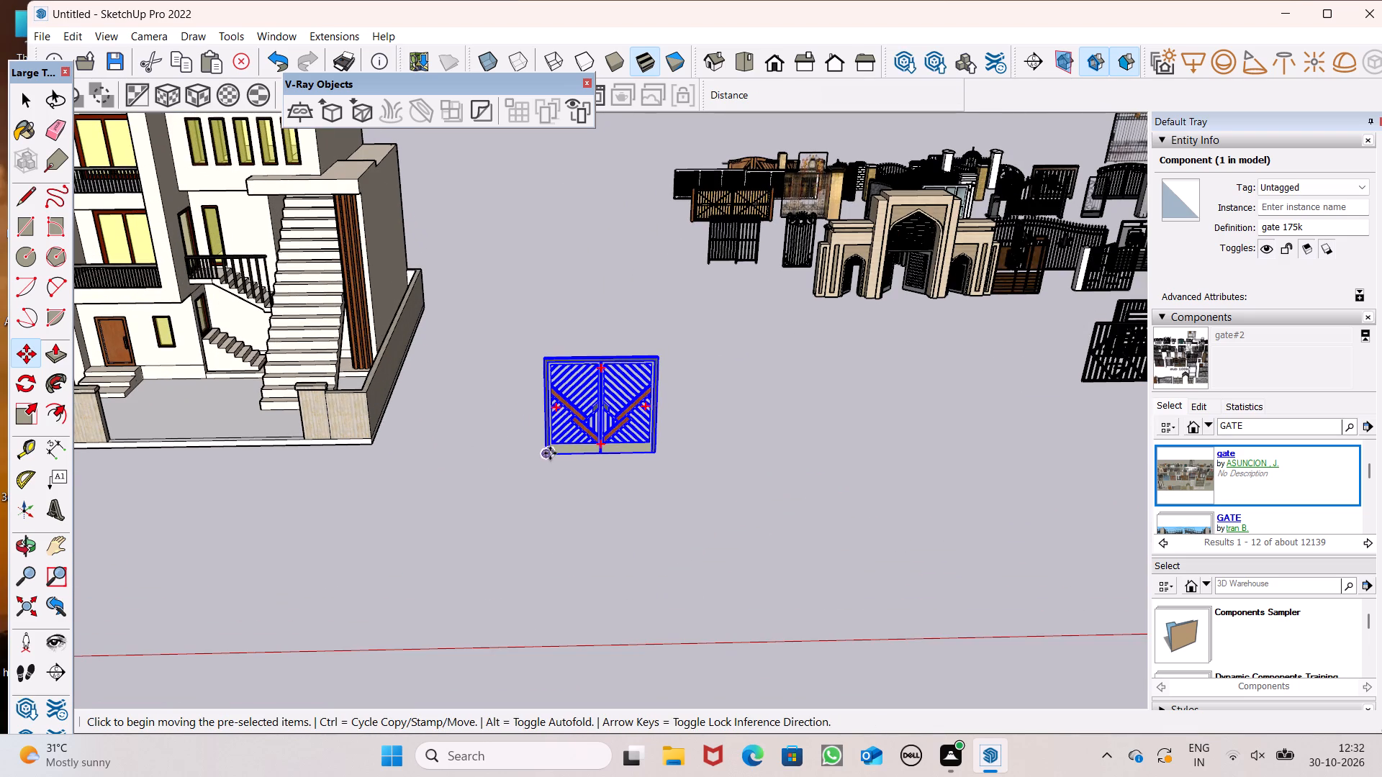
{"action": "left_click_drag", "start_coordinate": [550, 453], "coordinate": [613, 471]}
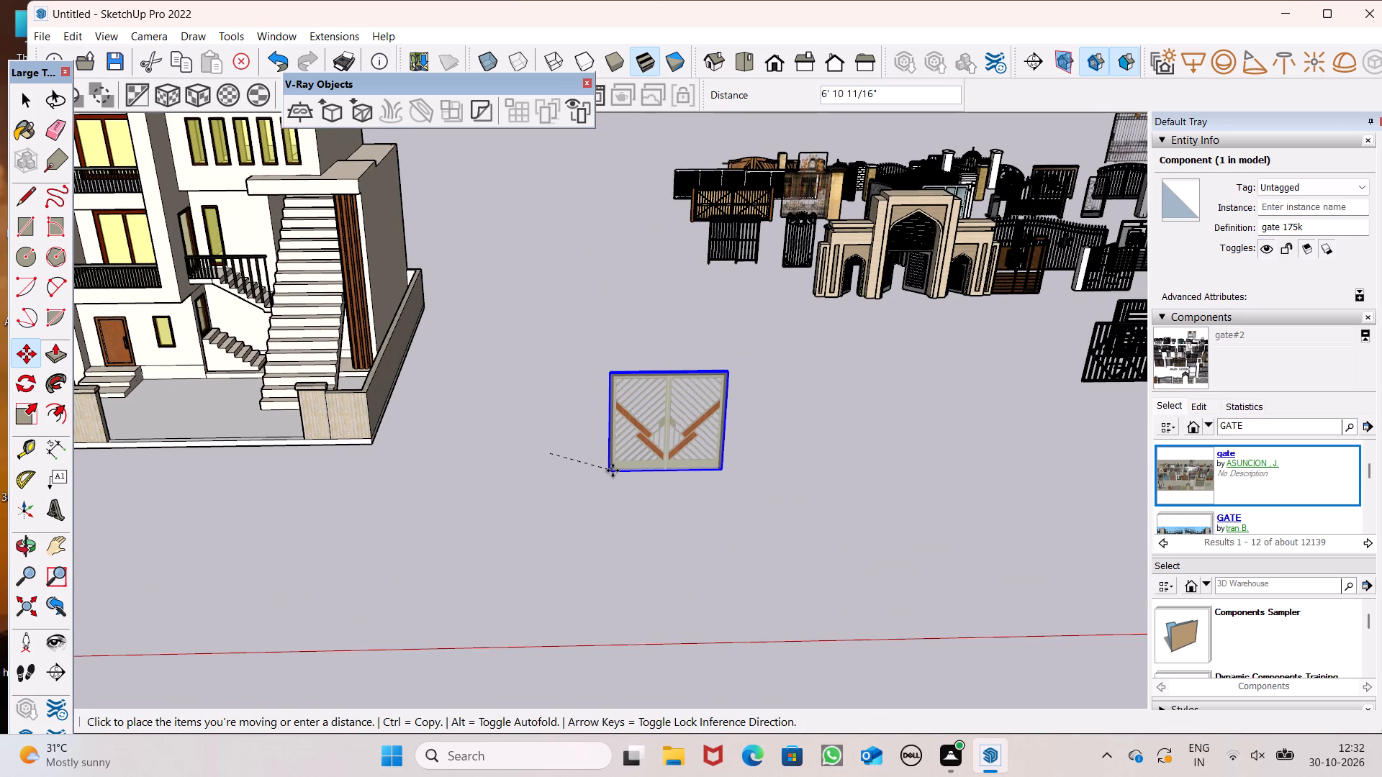
{"action": "left_click_drag", "start_coordinate": [613, 471], "coordinate": [868, 465]}
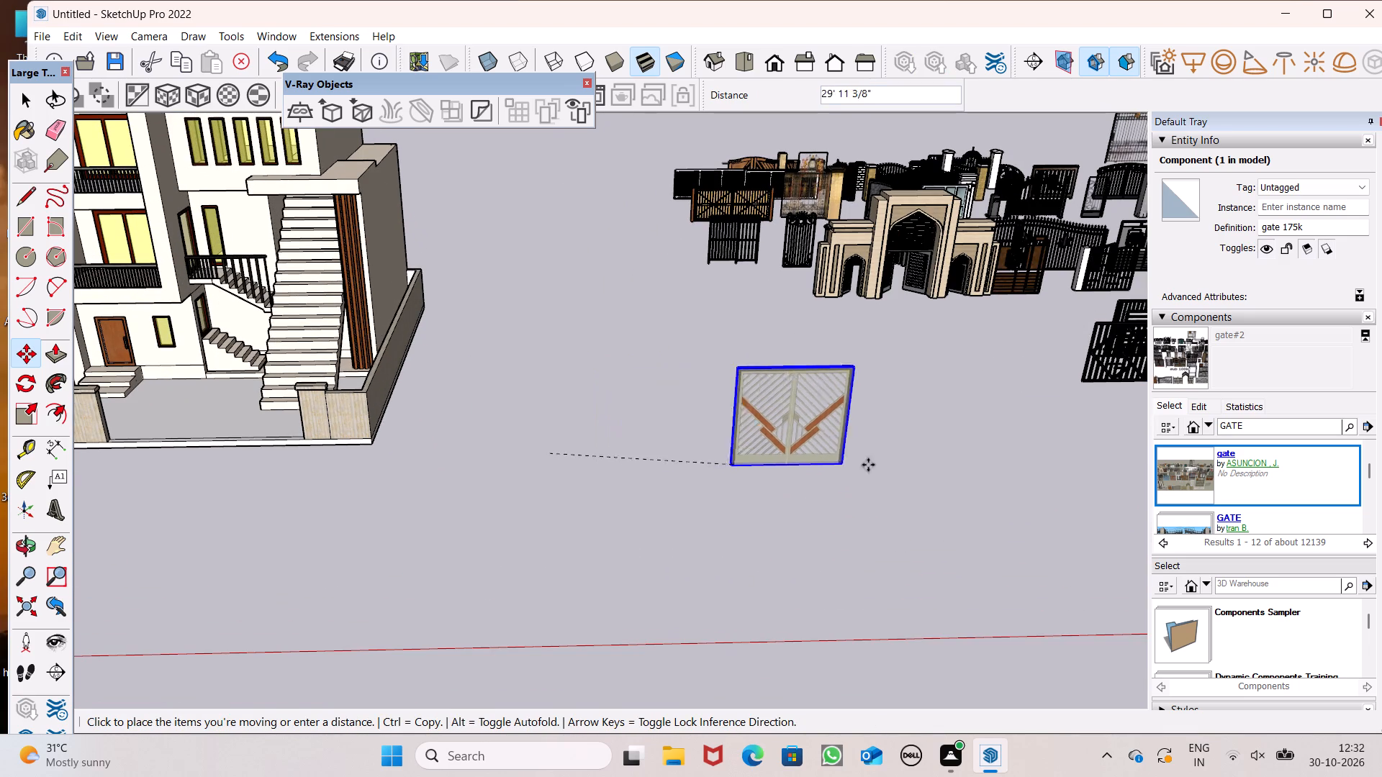
{"action": "left_click_drag", "start_coordinate": [868, 465], "coordinate": [927, 451]}
{"action": "key", "text": "space"}
{"action": "left_click", "coordinate": [758, 421]}
Move the cross-braced wooden double gate out of the collection onto the open ground nearer the house.
{"action": "scroll", "coordinate": [710, 209], "scroll_direction": "up", "scroll_amount": 7}
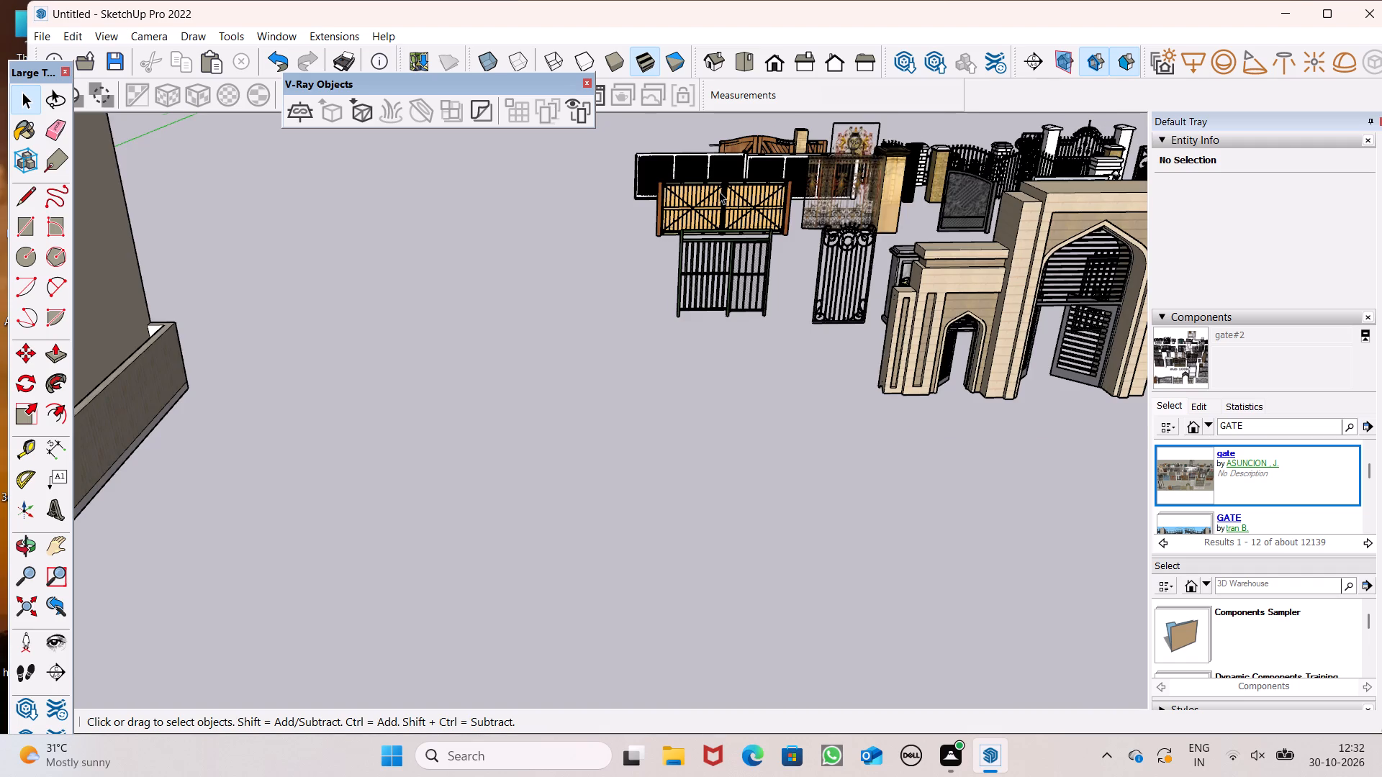
{"action": "scroll", "coordinate": [719, 191], "scroll_direction": "up", "scroll_amount": 2}
{"action": "scroll", "coordinate": [719, 191], "scroll_direction": "down", "scroll_amount": 1}
{"action": "scroll", "coordinate": [719, 191], "scroll_direction": "up", "scroll_amount": 7}
{"action": "left_click", "coordinate": [722, 237]}
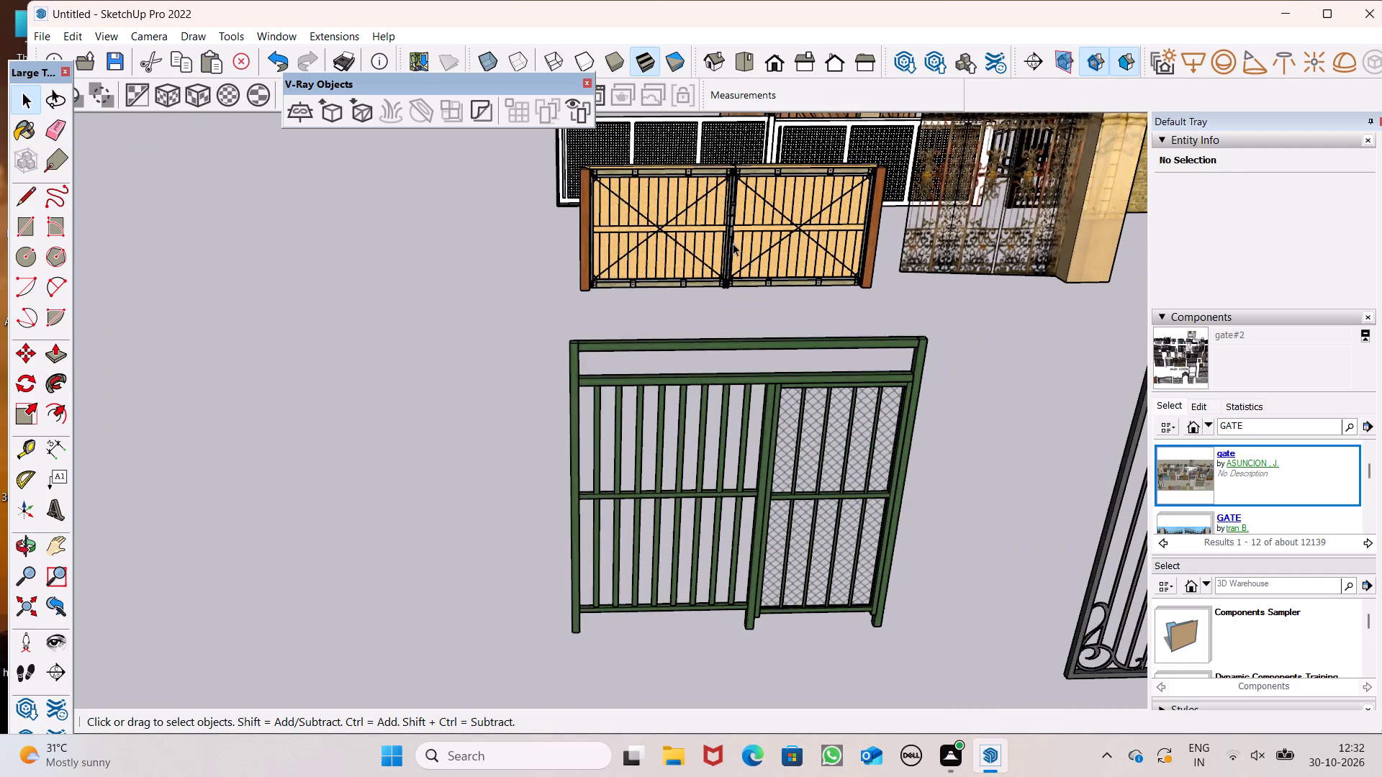
{"action": "scroll", "coordinate": [733, 243], "scroll_direction": "down", "scroll_amount": 3}
{"action": "key", "text": "m"}
{"action": "key", "text": "Return"}
{"action": "scroll", "coordinate": [744, 265], "scroll_direction": "down", "scroll_amount": 8}
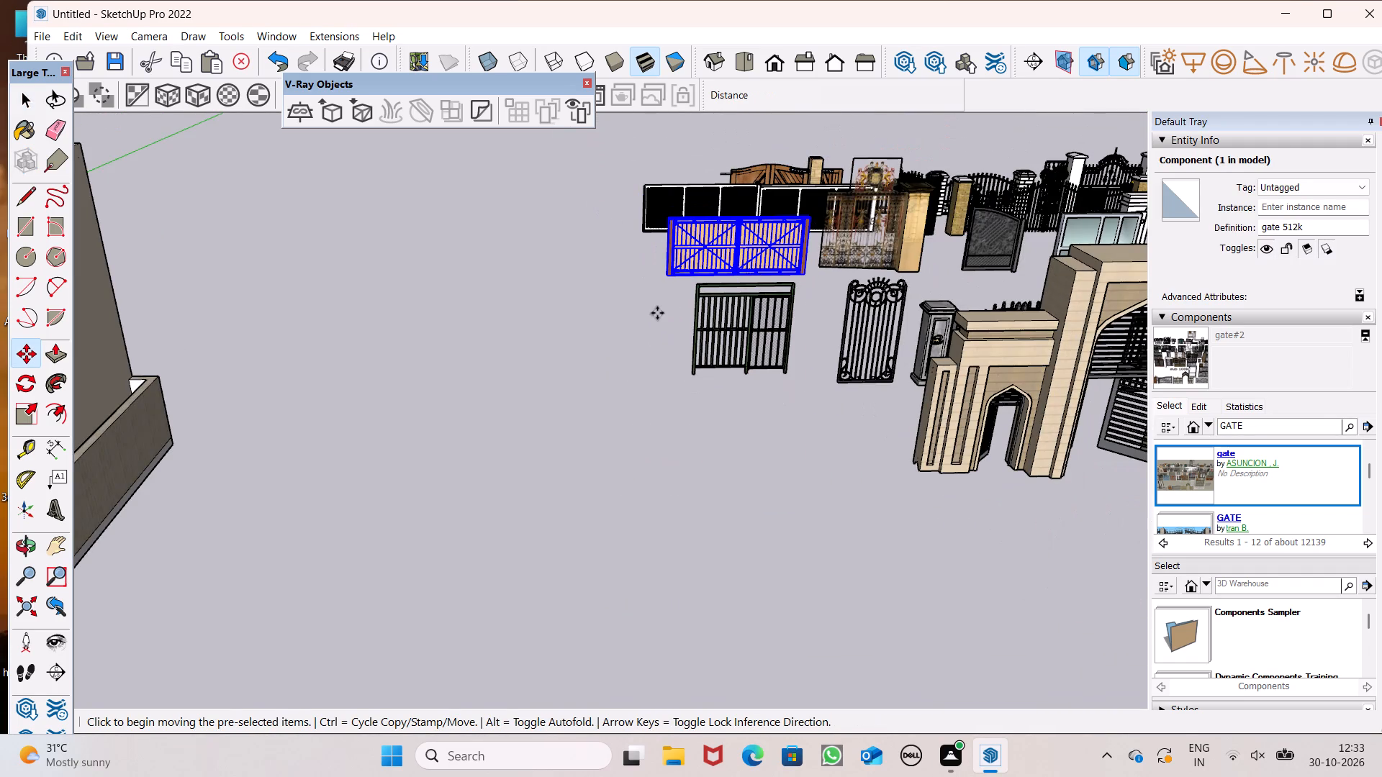
{"action": "left_click_drag", "start_coordinate": [668, 283], "coordinate": [525, 683]}
{"action": "scroll", "coordinate": [730, 379], "scroll_direction": "down", "scroll_amount": 8}
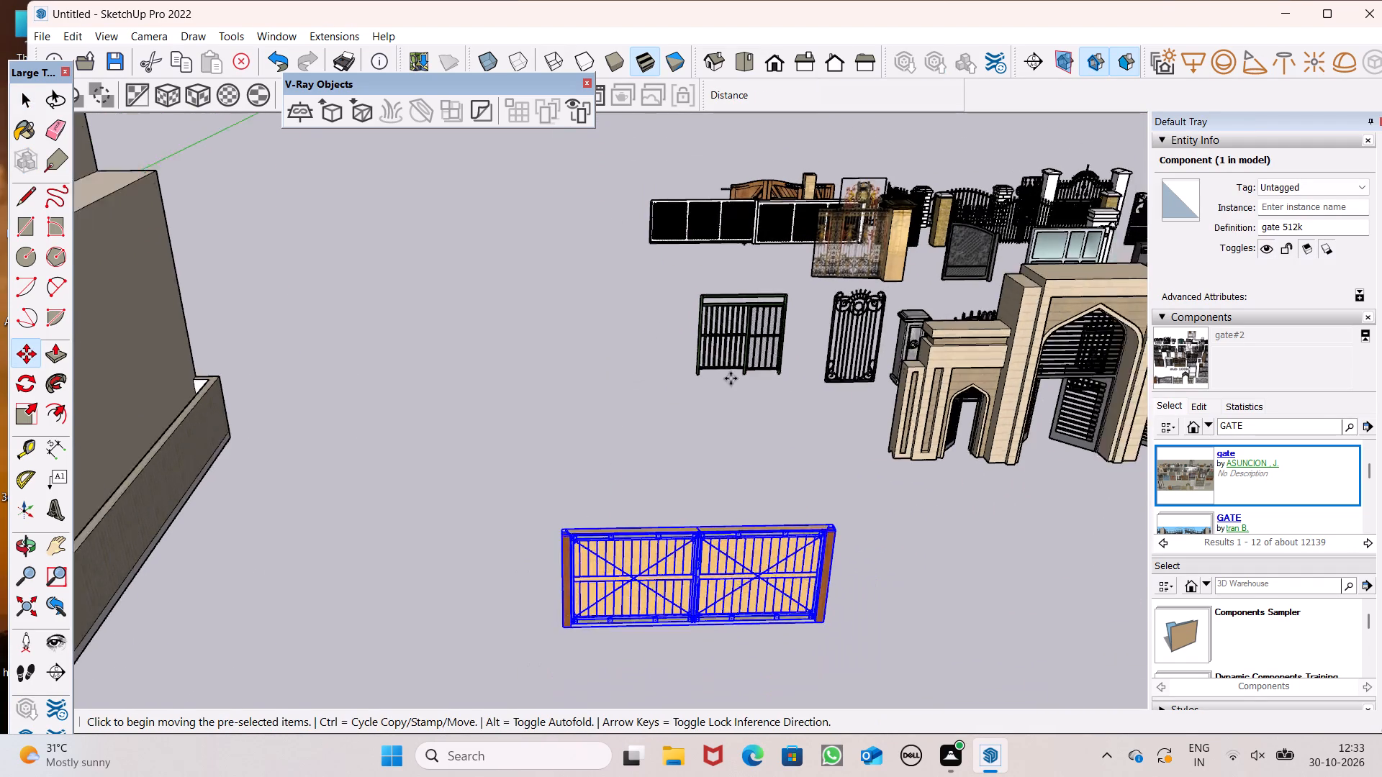
{"action": "scroll", "coordinate": [824, 355], "scroll_direction": "down", "scroll_amount": 7}
{"action": "scroll", "coordinate": [655, 400], "scroll_direction": "up", "scroll_amount": 4}
{"action": "left_click_drag", "start_coordinate": [718, 530], "coordinate": [693, 560]}
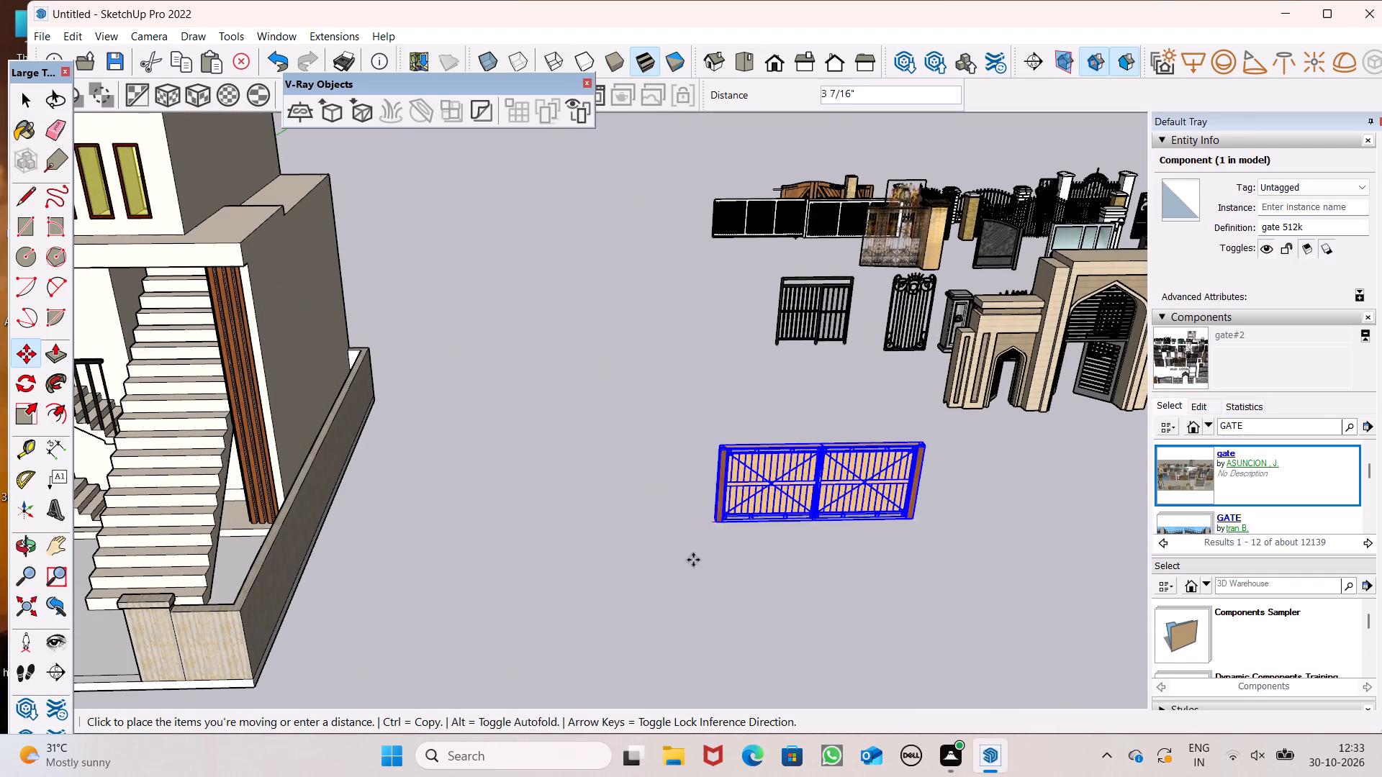
{"action": "left_click_drag", "start_coordinate": [693, 560], "coordinate": [517, 665]}
{"action": "scroll", "coordinate": [941, 440], "scroll_direction": "down", "scroll_amount": 12}
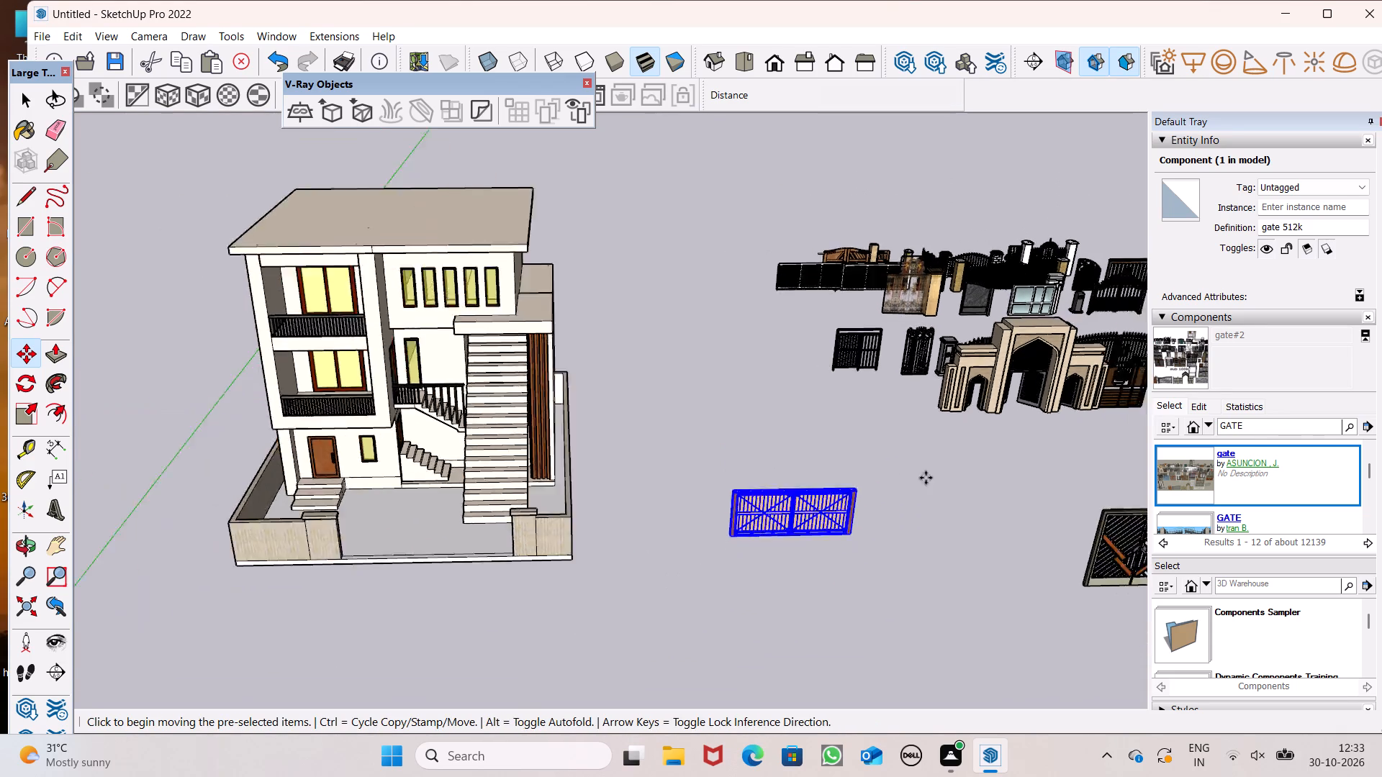
Move the cross-braced wooden gate into the boundary wall opening, against the pillar on the front-door side.
{"action": "scroll", "coordinate": [926, 478], "scroll_direction": "down", "scroll_amount": 2}
{"action": "middle_click_drag", "start_coordinate": [731, 542], "coordinate": [805, 483]}
{"action": "scroll", "coordinate": [806, 489], "scroll_direction": "up", "scroll_amount": 5}
{"action": "left_click_drag", "start_coordinate": [807, 475], "coordinate": [395, 587]}
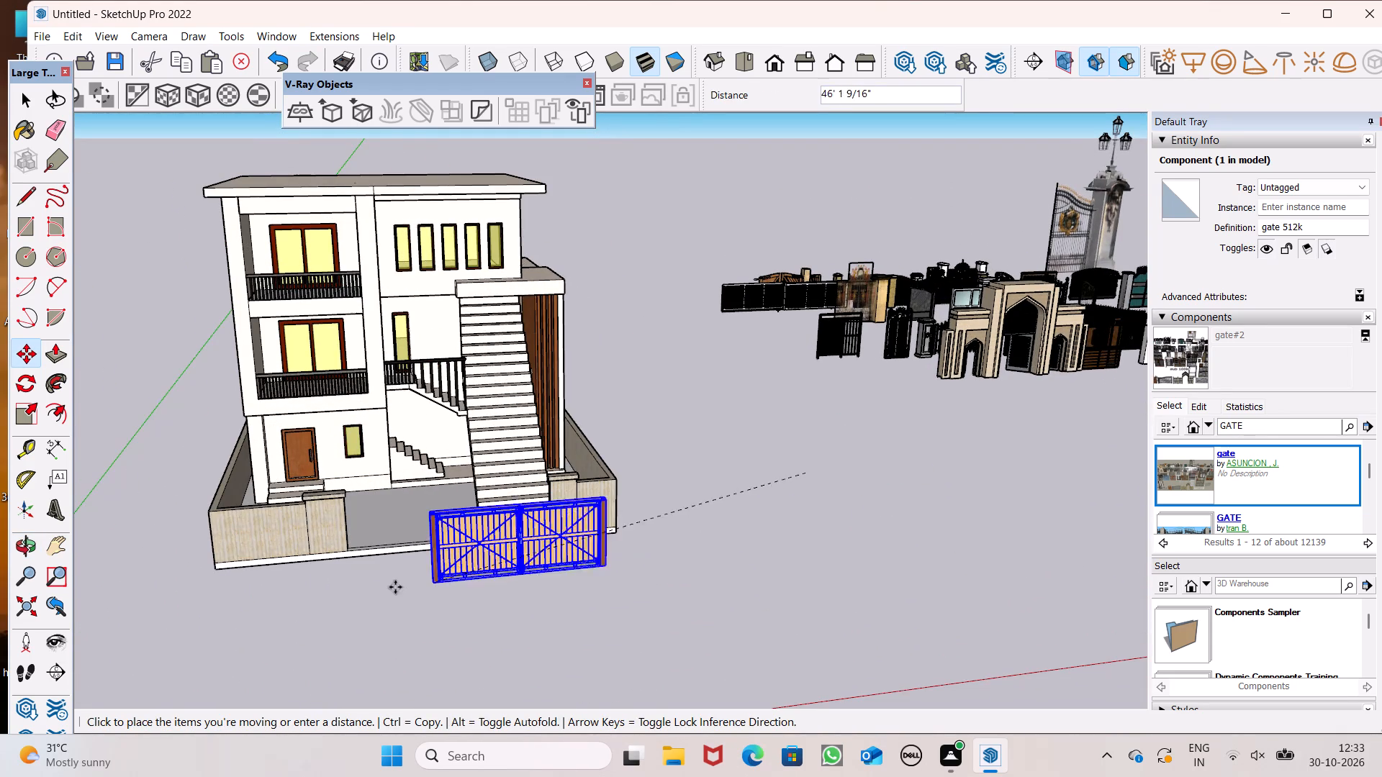
{"action": "left_click_drag", "start_coordinate": [395, 587], "coordinate": [354, 545]}
{"action": "scroll", "coordinate": [363, 512], "scroll_direction": "up", "scroll_amount": 4}
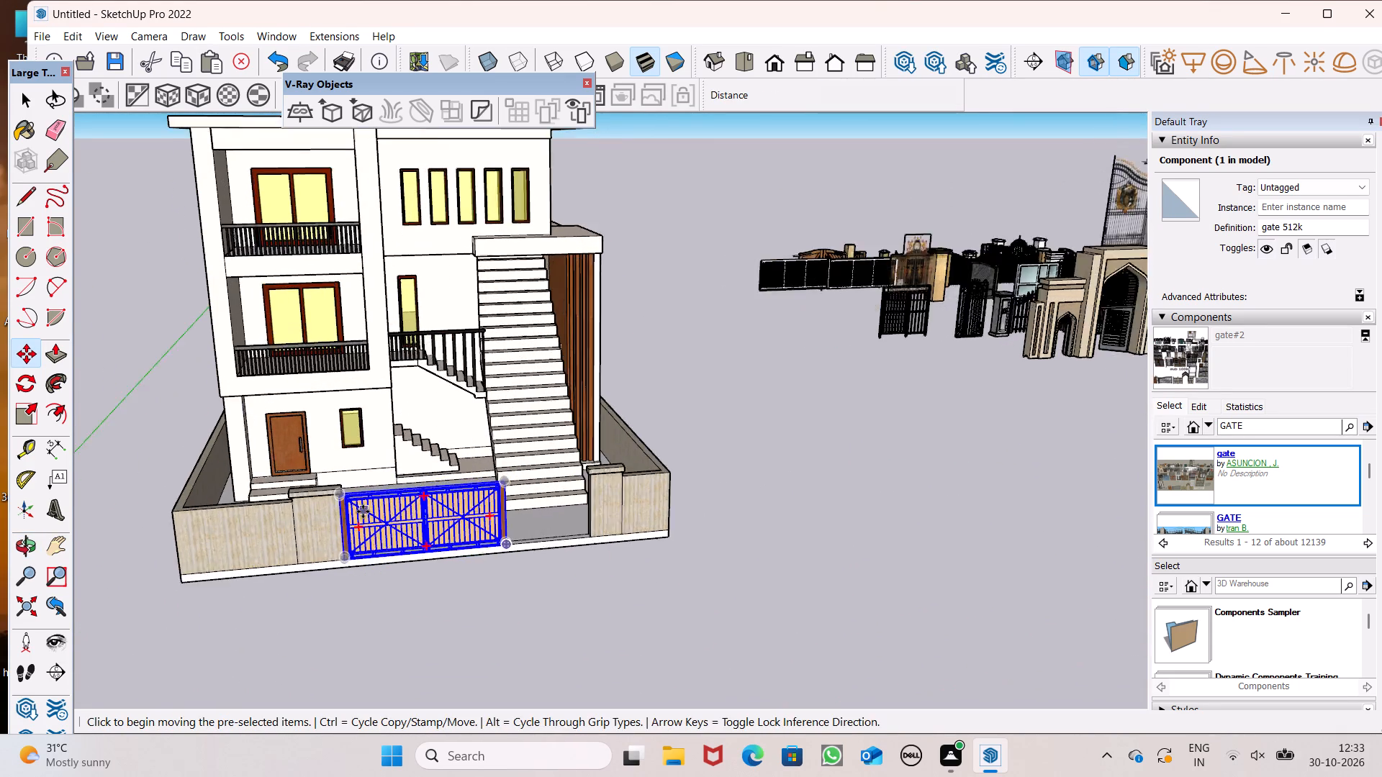
{"action": "scroll", "coordinate": [363, 512], "scroll_direction": "up", "scroll_amount": 3}
{"action": "middle_click_drag", "start_coordinate": [649, 593], "coordinate": [405, 609]}
{"action": "scroll", "coordinate": [406, 609], "scroll_direction": "up", "scroll_amount": 8}
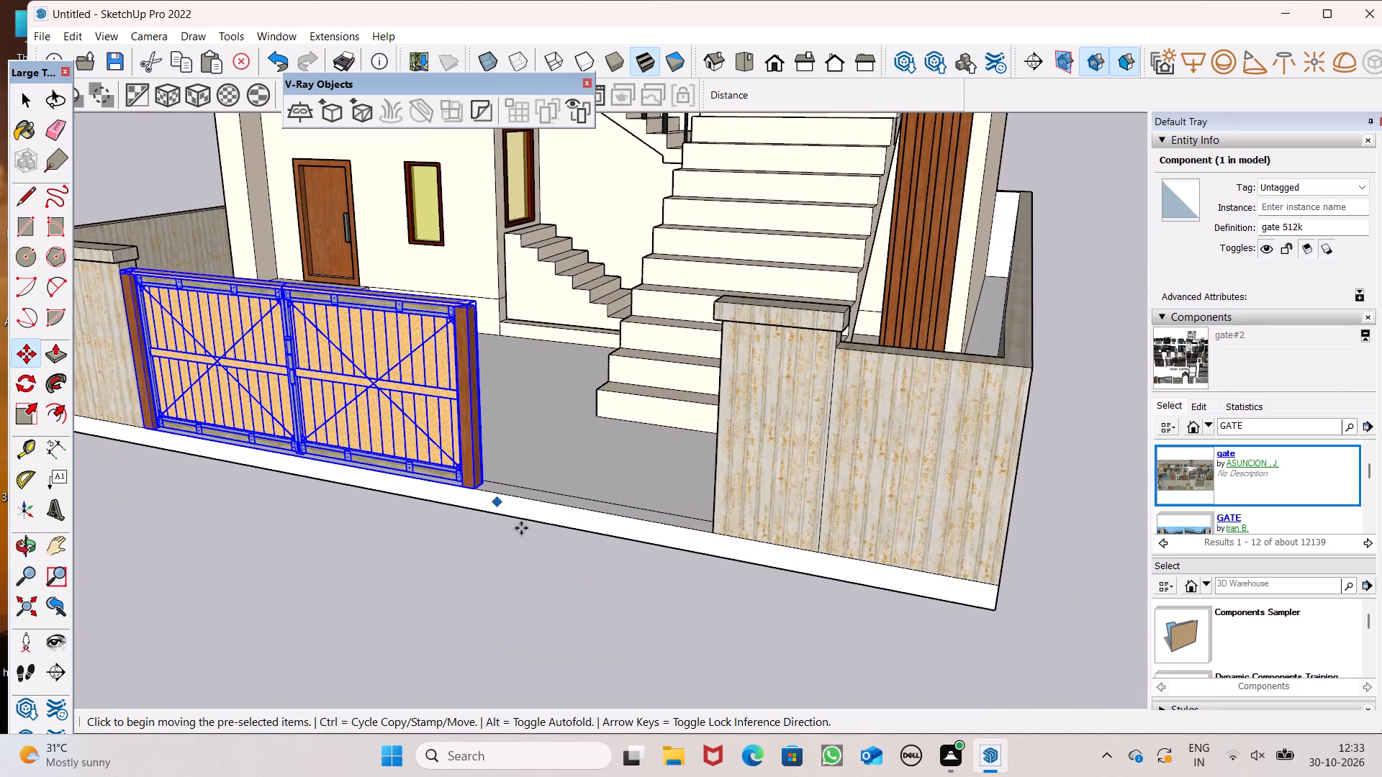
{"action": "middle_click_drag", "start_coordinate": [523, 537], "coordinate": [496, 546]}
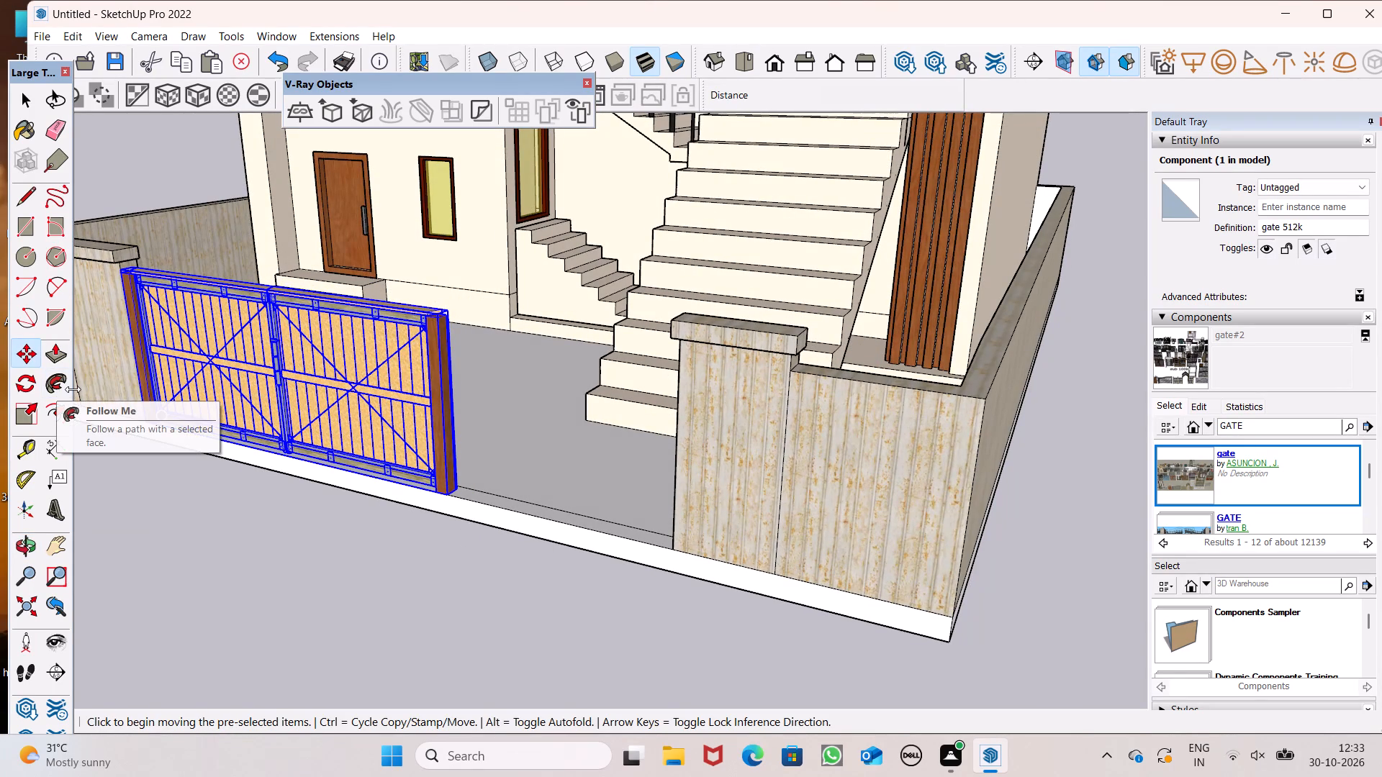
Scale the wooden gate's width along the red axis to about 1.55 so it reaches the pillar on the staircase side.
{"action": "left_click", "coordinate": [21, 420]}
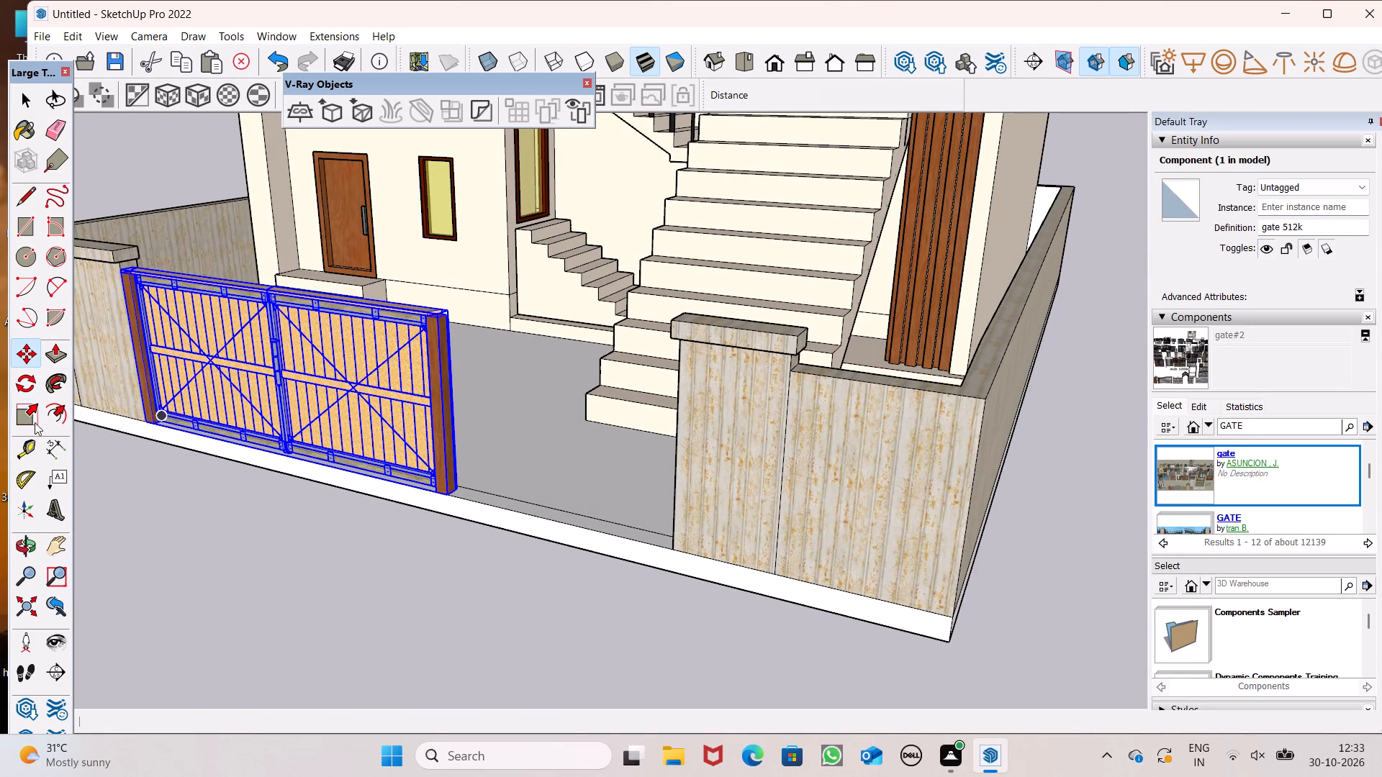
{"action": "scroll", "coordinate": [402, 494], "scroll_direction": "up", "scroll_amount": 1}
{"action": "middle_click_drag", "start_coordinate": [402, 491], "coordinate": [292, 490]}
{"action": "scroll", "coordinate": [353, 481], "scroll_direction": "up", "scroll_amount": 5}
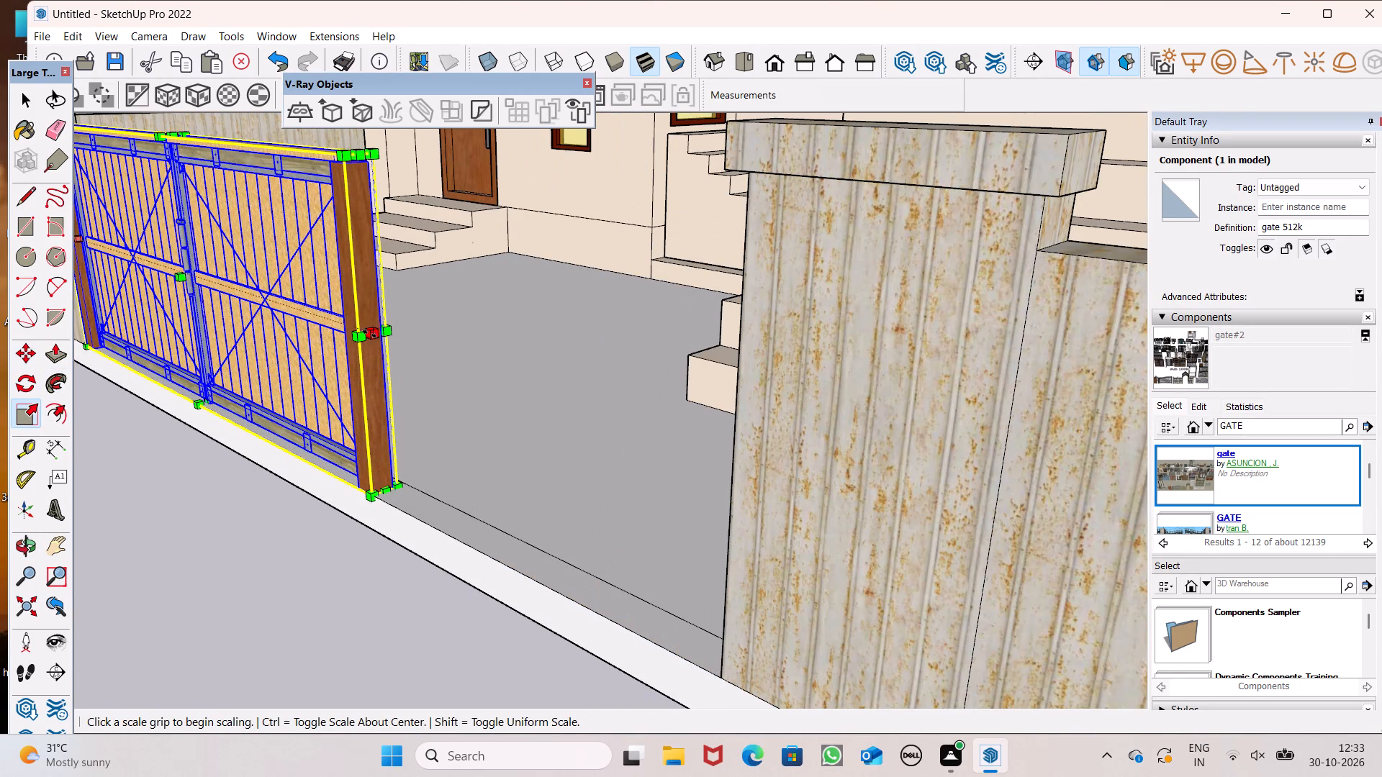
{"action": "left_click_drag", "start_coordinate": [370, 334], "coordinate": [740, 422]}
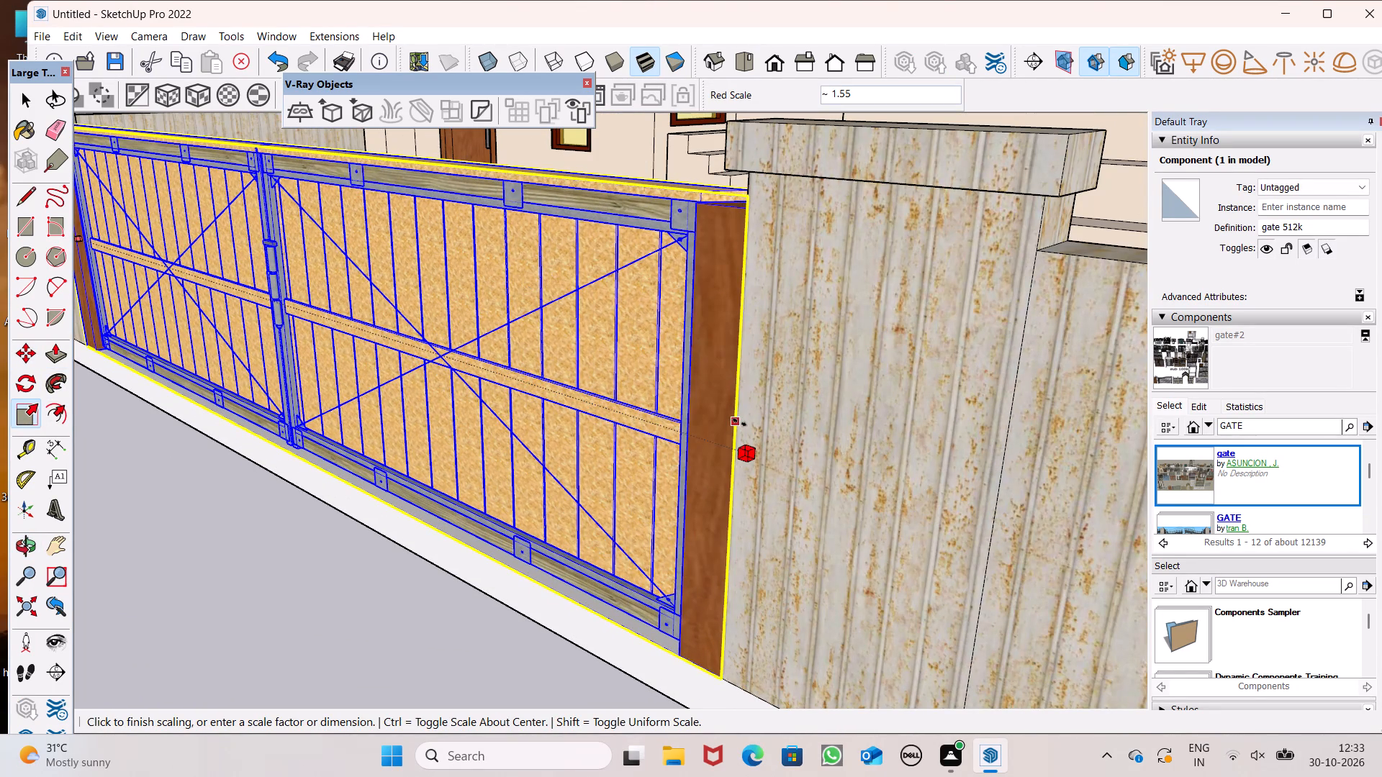
{"action": "left_click_drag", "start_coordinate": [740, 422], "coordinate": [741, 417]}
{"action": "scroll", "coordinate": [742, 470], "scroll_direction": "down", "scroll_amount": 3}
{"action": "middle_click_drag", "start_coordinate": [746, 478], "coordinate": [859, 595]}
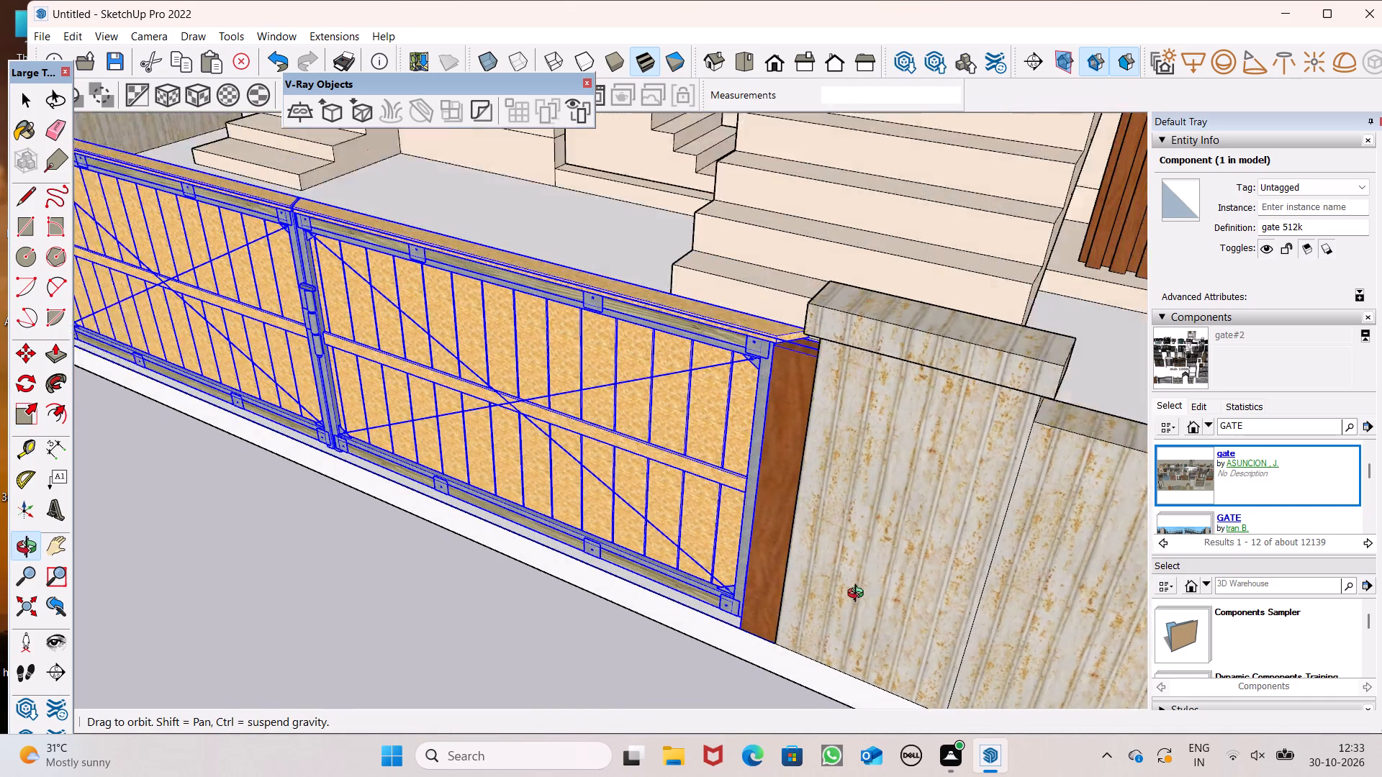
{"action": "middle_click_drag", "start_coordinate": [859, 595], "coordinate": [862, 598]}
{"action": "scroll", "coordinate": [807, 495], "scroll_direction": "down", "scroll_amount": 6}
{"action": "key", "text": "space"}
{"action": "scroll", "coordinate": [738, 465], "scroll_direction": "down", "scroll_amount": 6}
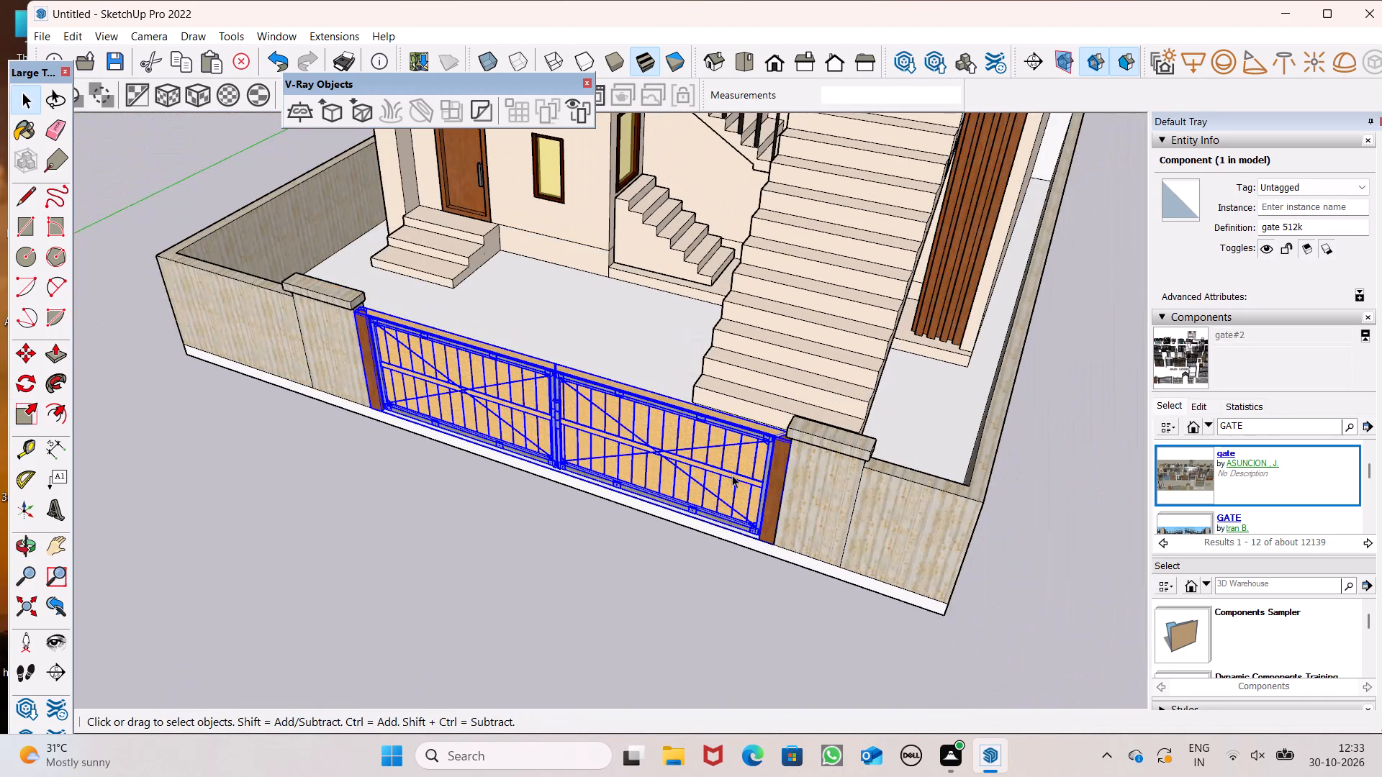
{"action": "key", "text": "space"}
{"action": "left_click", "coordinate": [659, 531]}
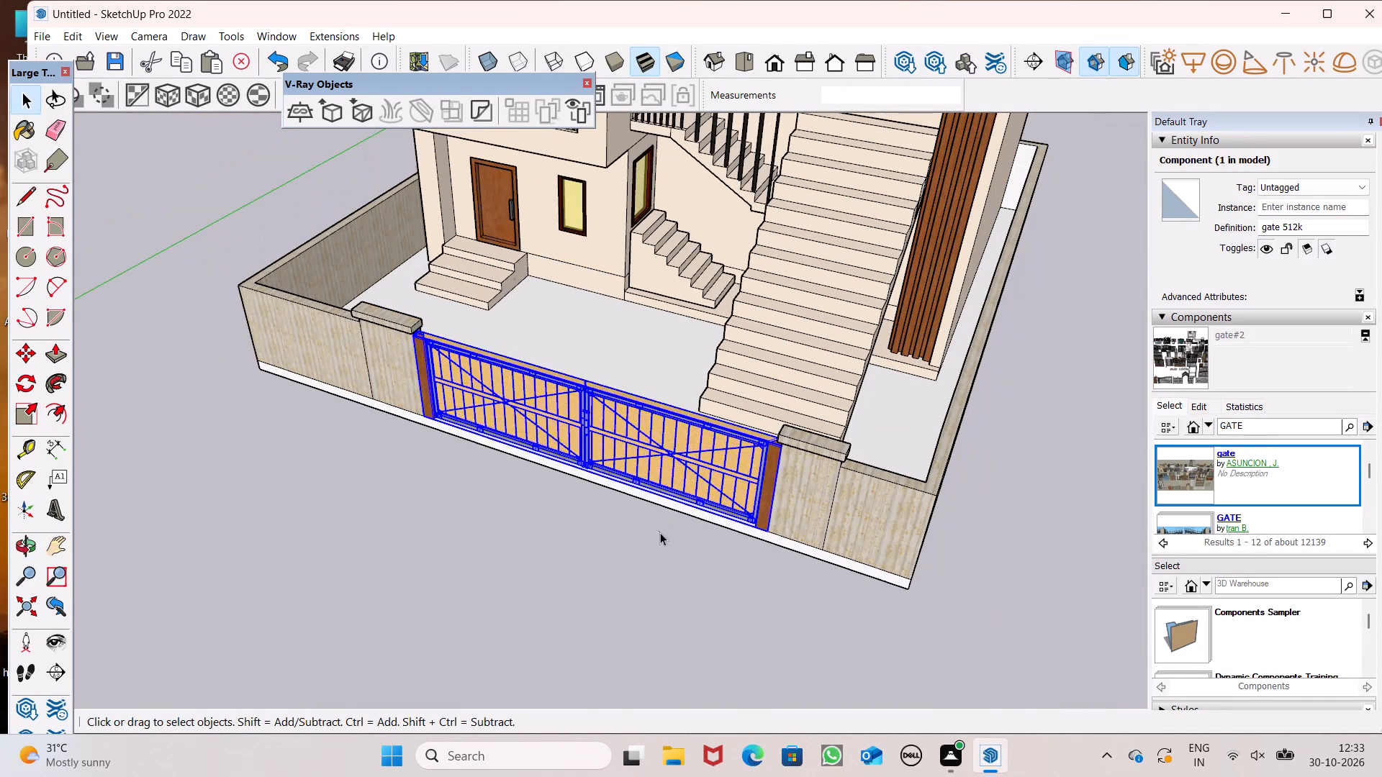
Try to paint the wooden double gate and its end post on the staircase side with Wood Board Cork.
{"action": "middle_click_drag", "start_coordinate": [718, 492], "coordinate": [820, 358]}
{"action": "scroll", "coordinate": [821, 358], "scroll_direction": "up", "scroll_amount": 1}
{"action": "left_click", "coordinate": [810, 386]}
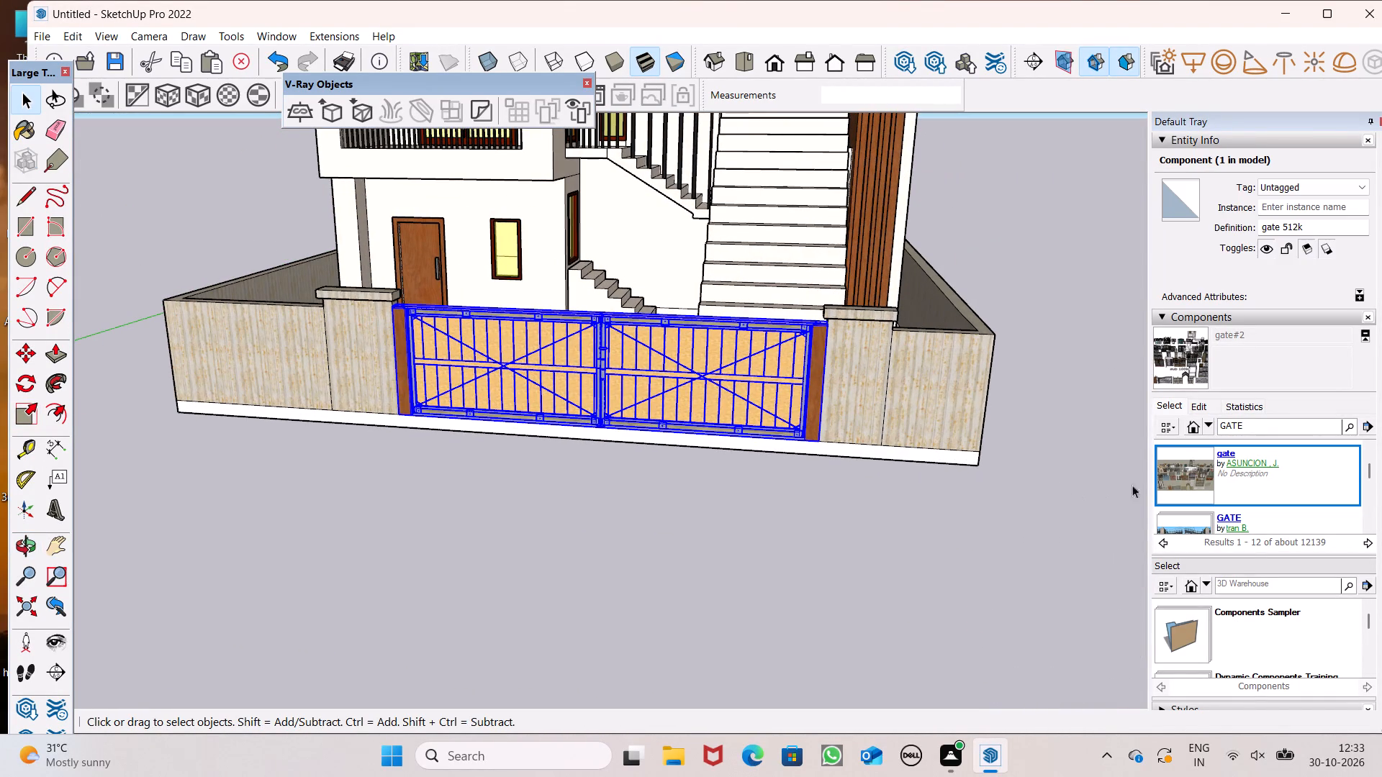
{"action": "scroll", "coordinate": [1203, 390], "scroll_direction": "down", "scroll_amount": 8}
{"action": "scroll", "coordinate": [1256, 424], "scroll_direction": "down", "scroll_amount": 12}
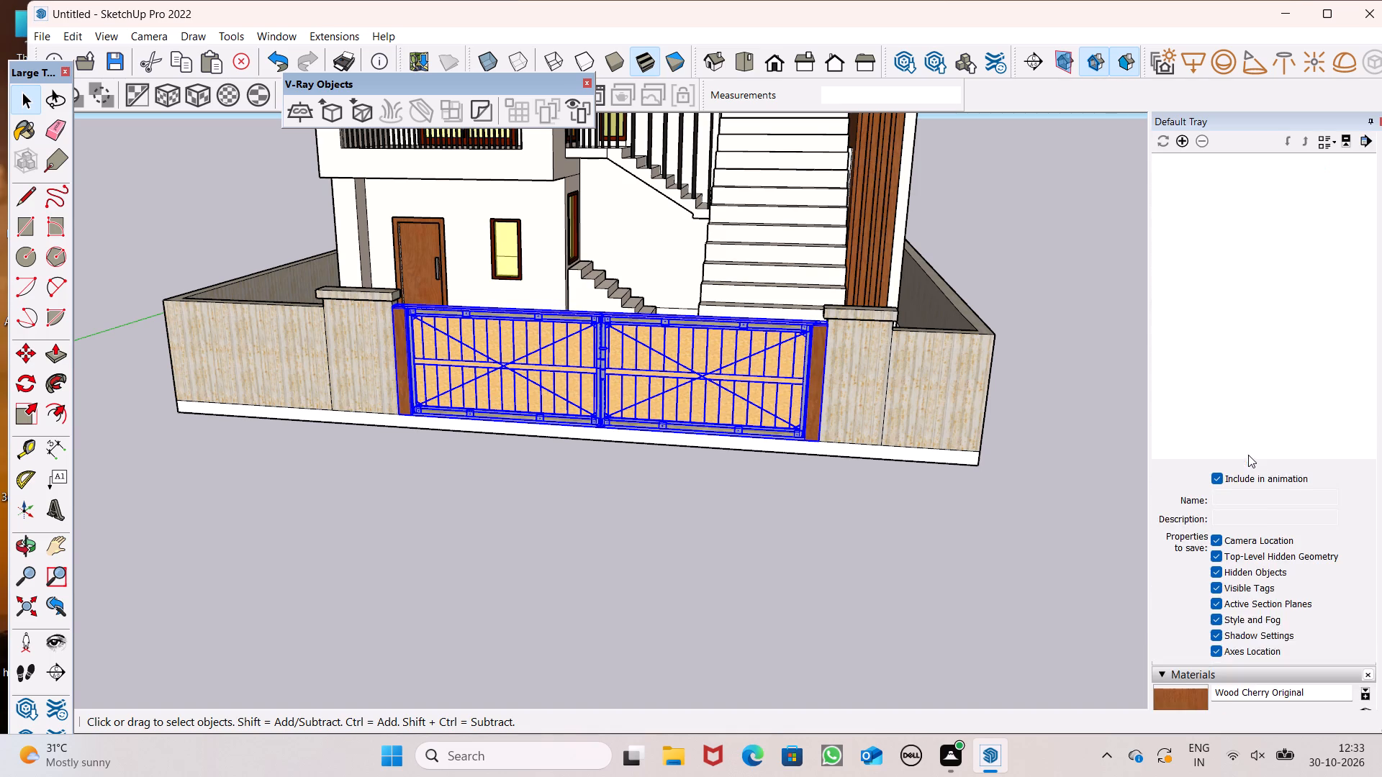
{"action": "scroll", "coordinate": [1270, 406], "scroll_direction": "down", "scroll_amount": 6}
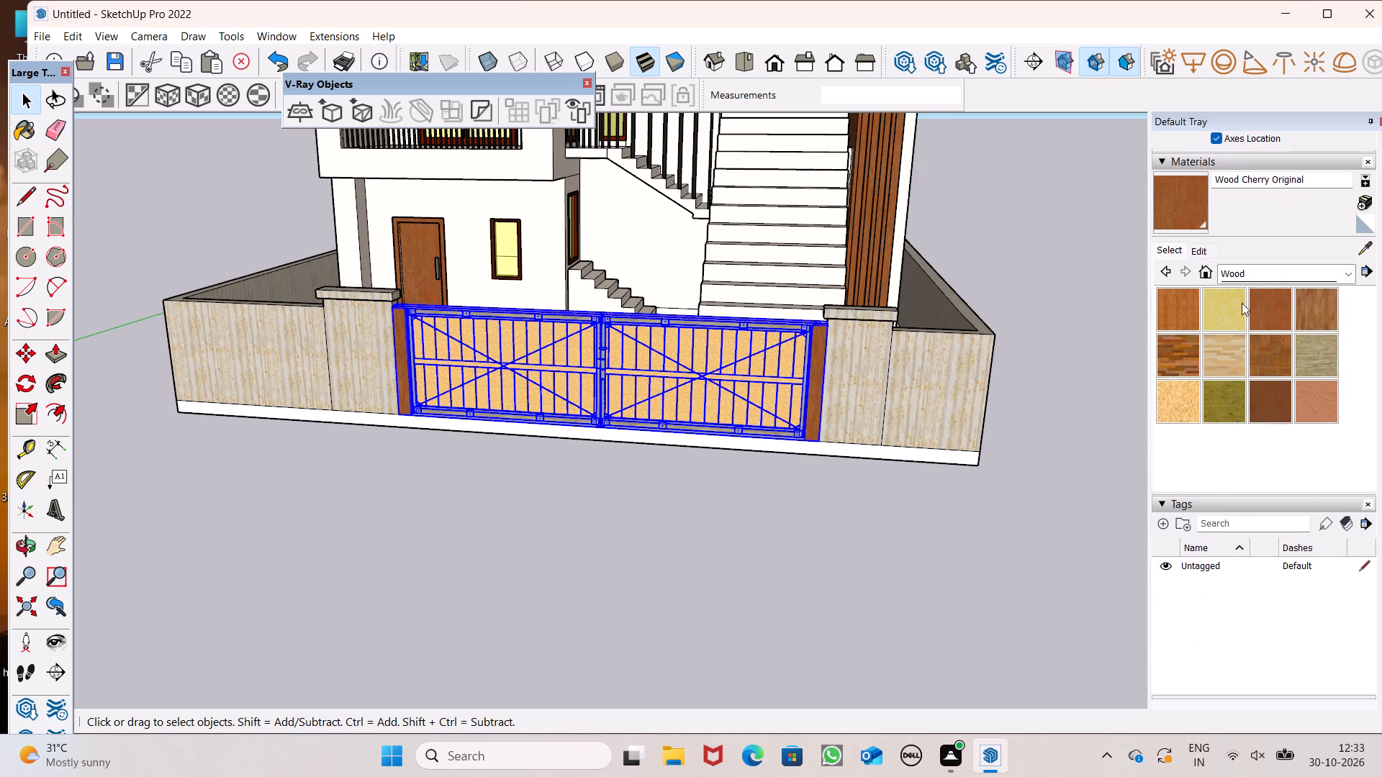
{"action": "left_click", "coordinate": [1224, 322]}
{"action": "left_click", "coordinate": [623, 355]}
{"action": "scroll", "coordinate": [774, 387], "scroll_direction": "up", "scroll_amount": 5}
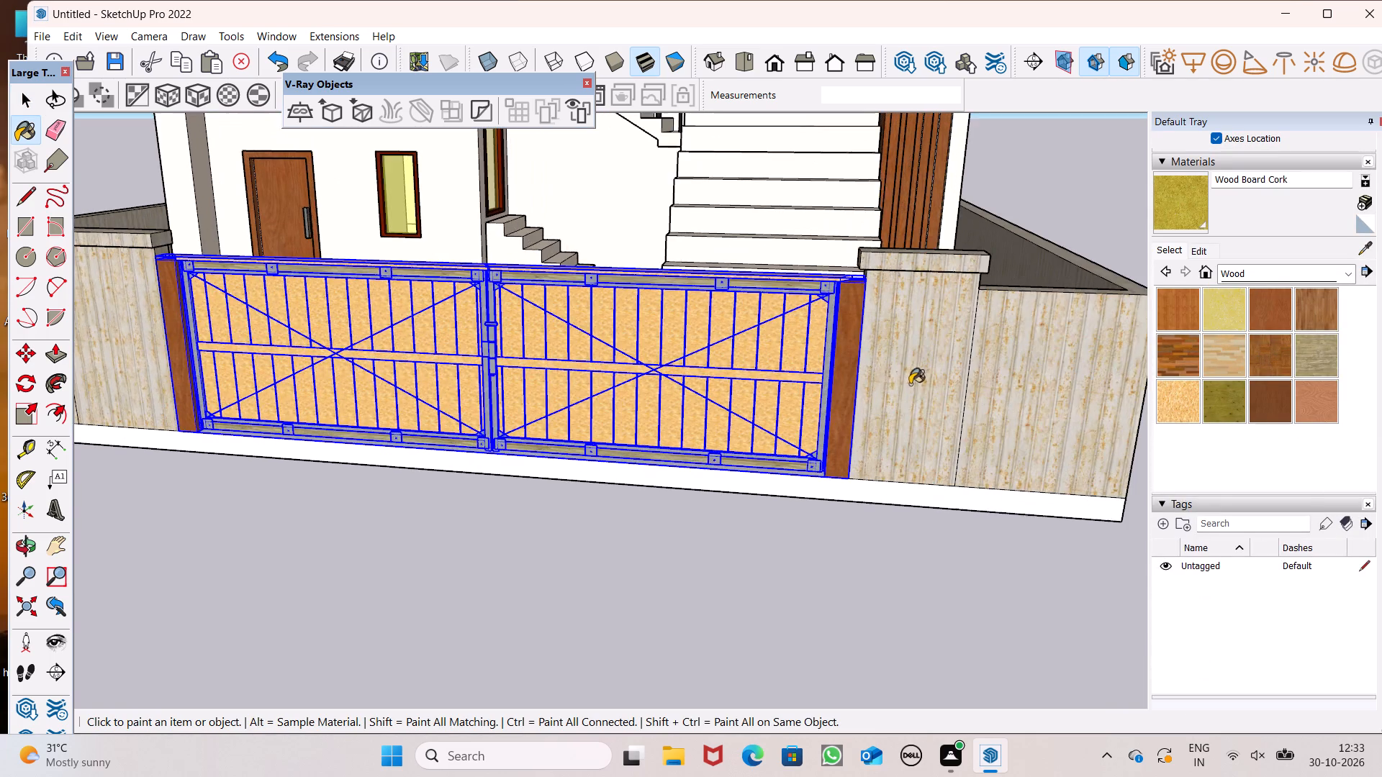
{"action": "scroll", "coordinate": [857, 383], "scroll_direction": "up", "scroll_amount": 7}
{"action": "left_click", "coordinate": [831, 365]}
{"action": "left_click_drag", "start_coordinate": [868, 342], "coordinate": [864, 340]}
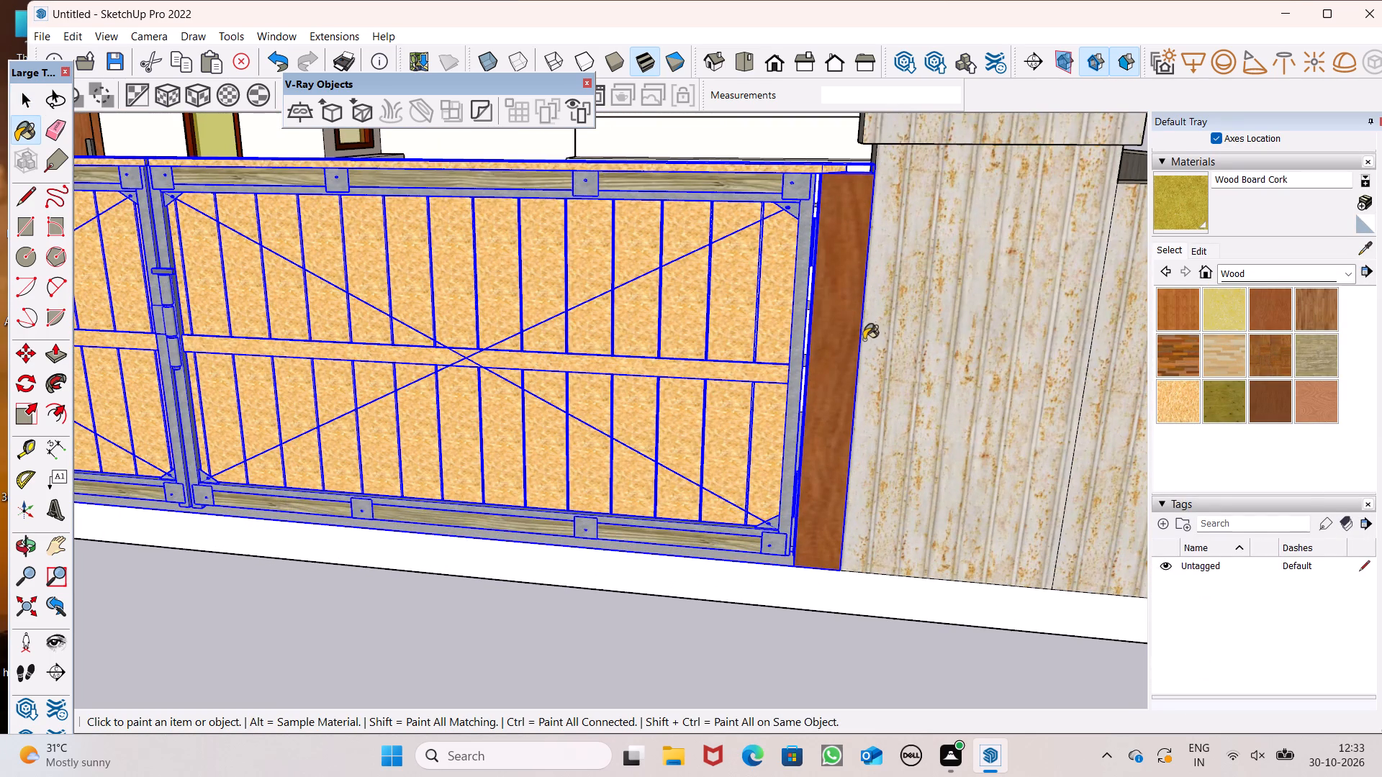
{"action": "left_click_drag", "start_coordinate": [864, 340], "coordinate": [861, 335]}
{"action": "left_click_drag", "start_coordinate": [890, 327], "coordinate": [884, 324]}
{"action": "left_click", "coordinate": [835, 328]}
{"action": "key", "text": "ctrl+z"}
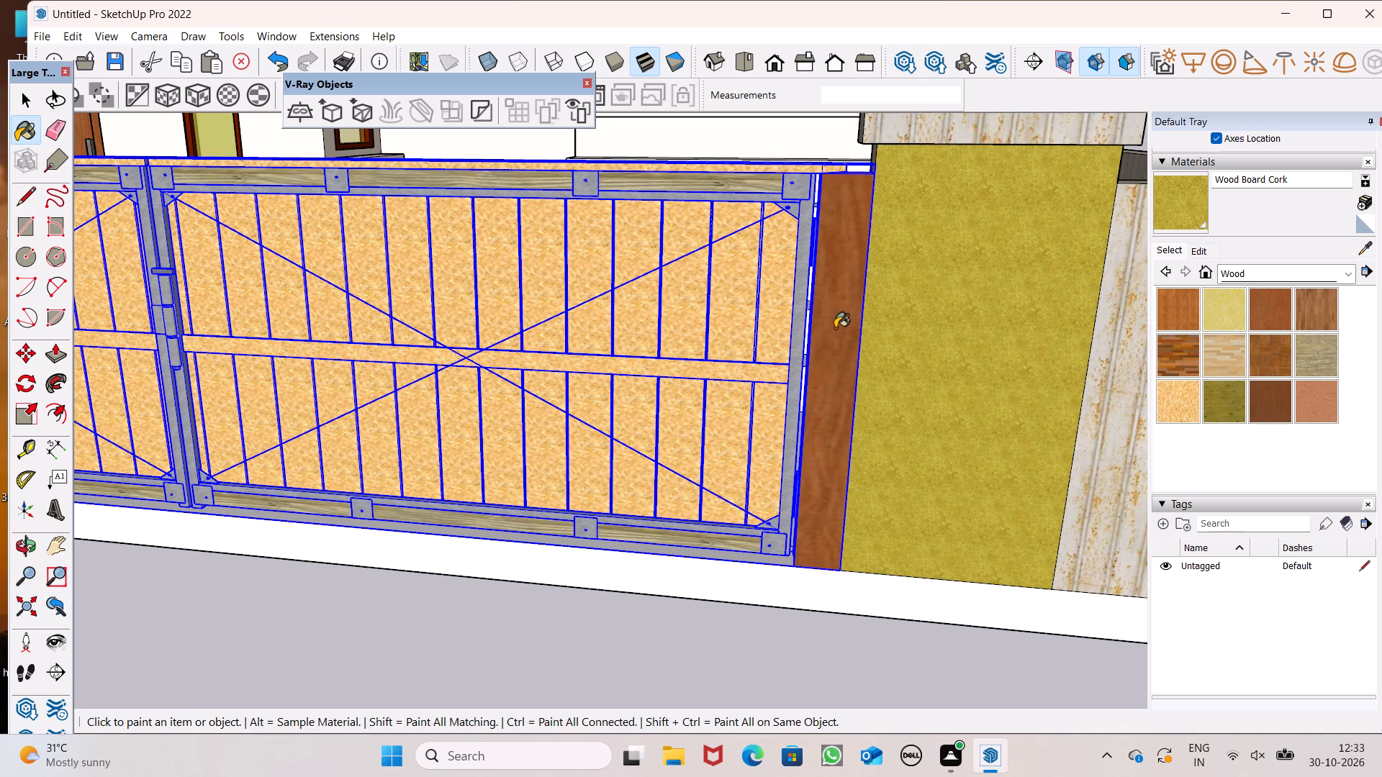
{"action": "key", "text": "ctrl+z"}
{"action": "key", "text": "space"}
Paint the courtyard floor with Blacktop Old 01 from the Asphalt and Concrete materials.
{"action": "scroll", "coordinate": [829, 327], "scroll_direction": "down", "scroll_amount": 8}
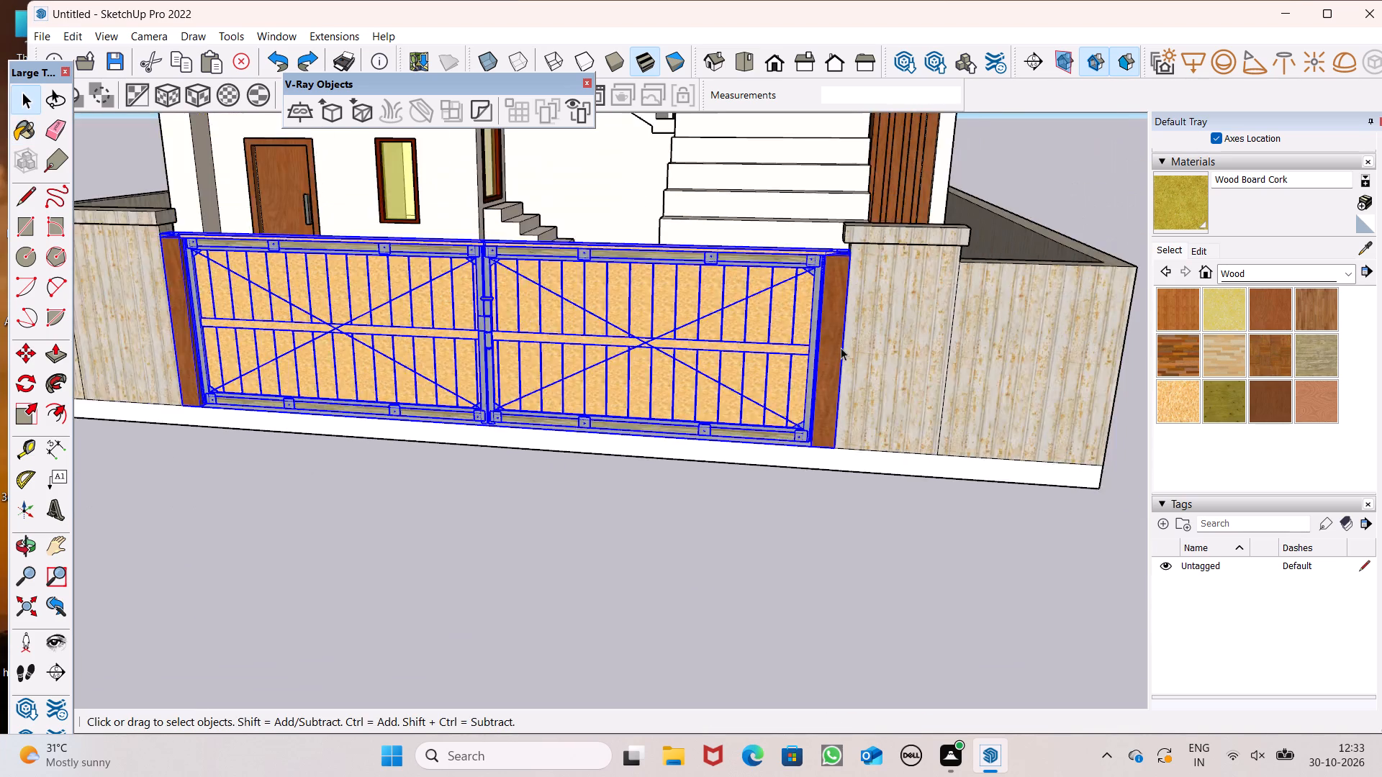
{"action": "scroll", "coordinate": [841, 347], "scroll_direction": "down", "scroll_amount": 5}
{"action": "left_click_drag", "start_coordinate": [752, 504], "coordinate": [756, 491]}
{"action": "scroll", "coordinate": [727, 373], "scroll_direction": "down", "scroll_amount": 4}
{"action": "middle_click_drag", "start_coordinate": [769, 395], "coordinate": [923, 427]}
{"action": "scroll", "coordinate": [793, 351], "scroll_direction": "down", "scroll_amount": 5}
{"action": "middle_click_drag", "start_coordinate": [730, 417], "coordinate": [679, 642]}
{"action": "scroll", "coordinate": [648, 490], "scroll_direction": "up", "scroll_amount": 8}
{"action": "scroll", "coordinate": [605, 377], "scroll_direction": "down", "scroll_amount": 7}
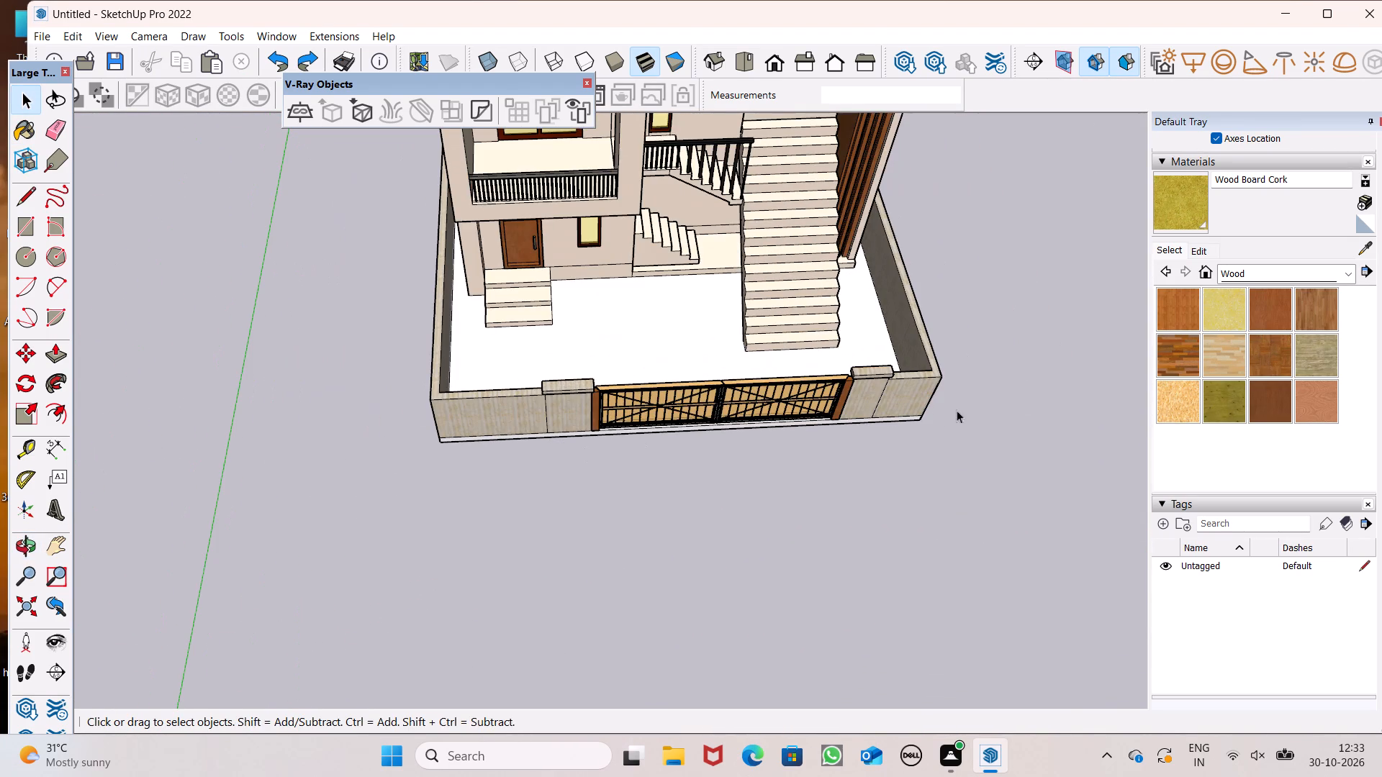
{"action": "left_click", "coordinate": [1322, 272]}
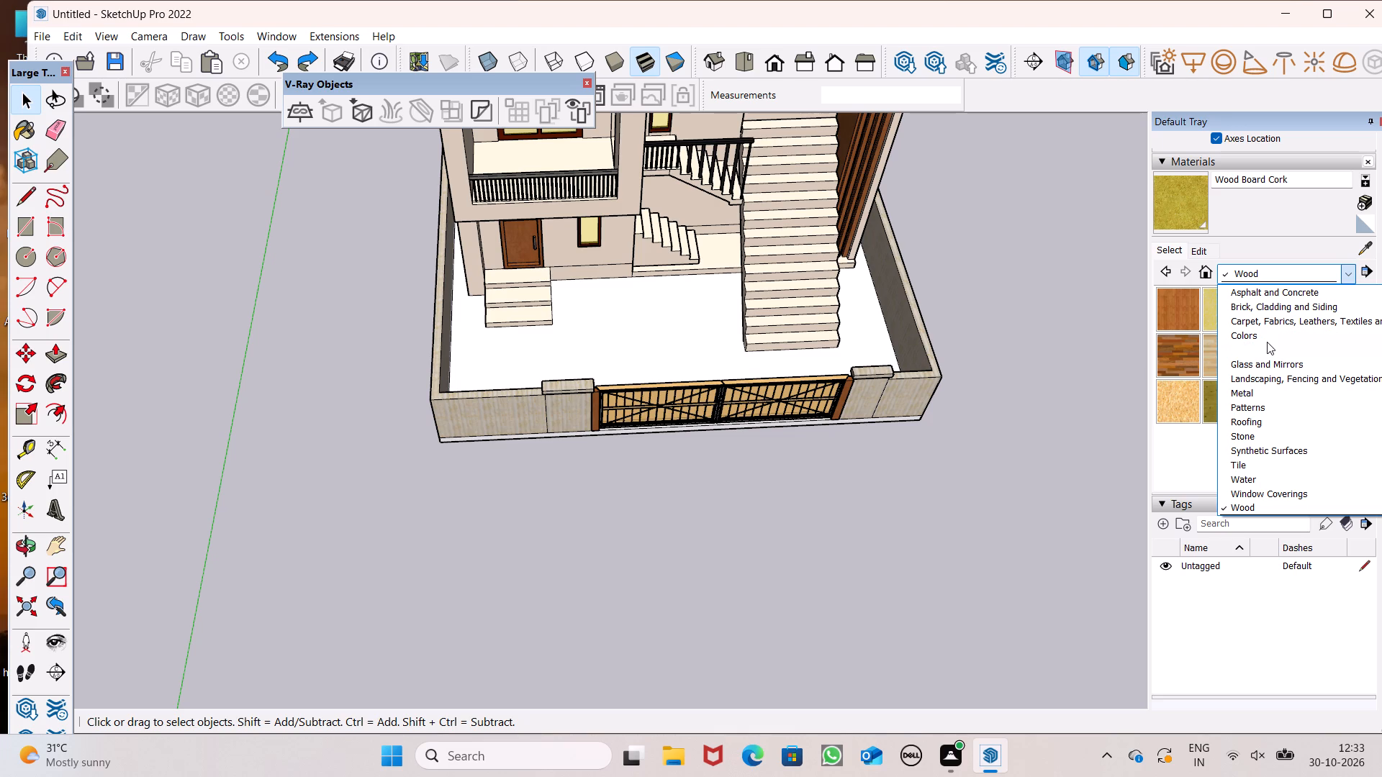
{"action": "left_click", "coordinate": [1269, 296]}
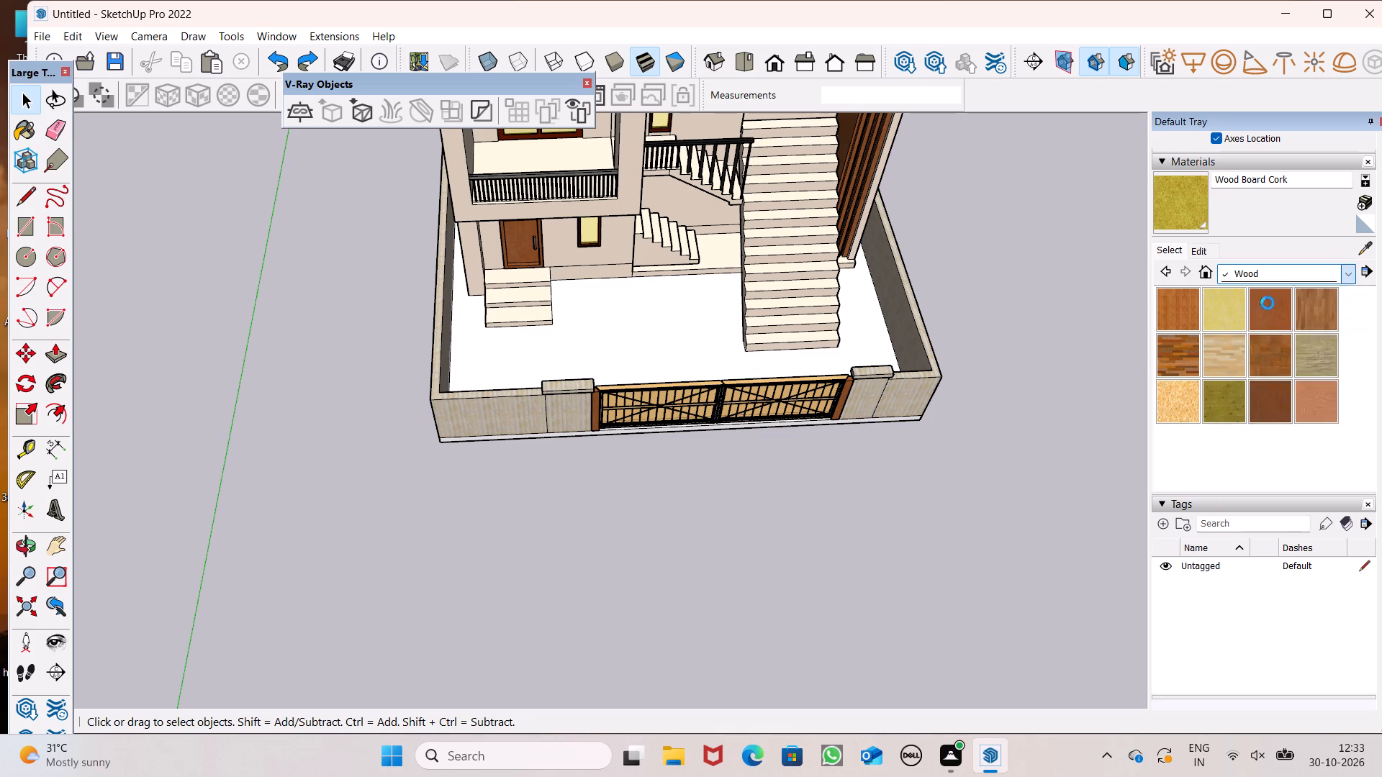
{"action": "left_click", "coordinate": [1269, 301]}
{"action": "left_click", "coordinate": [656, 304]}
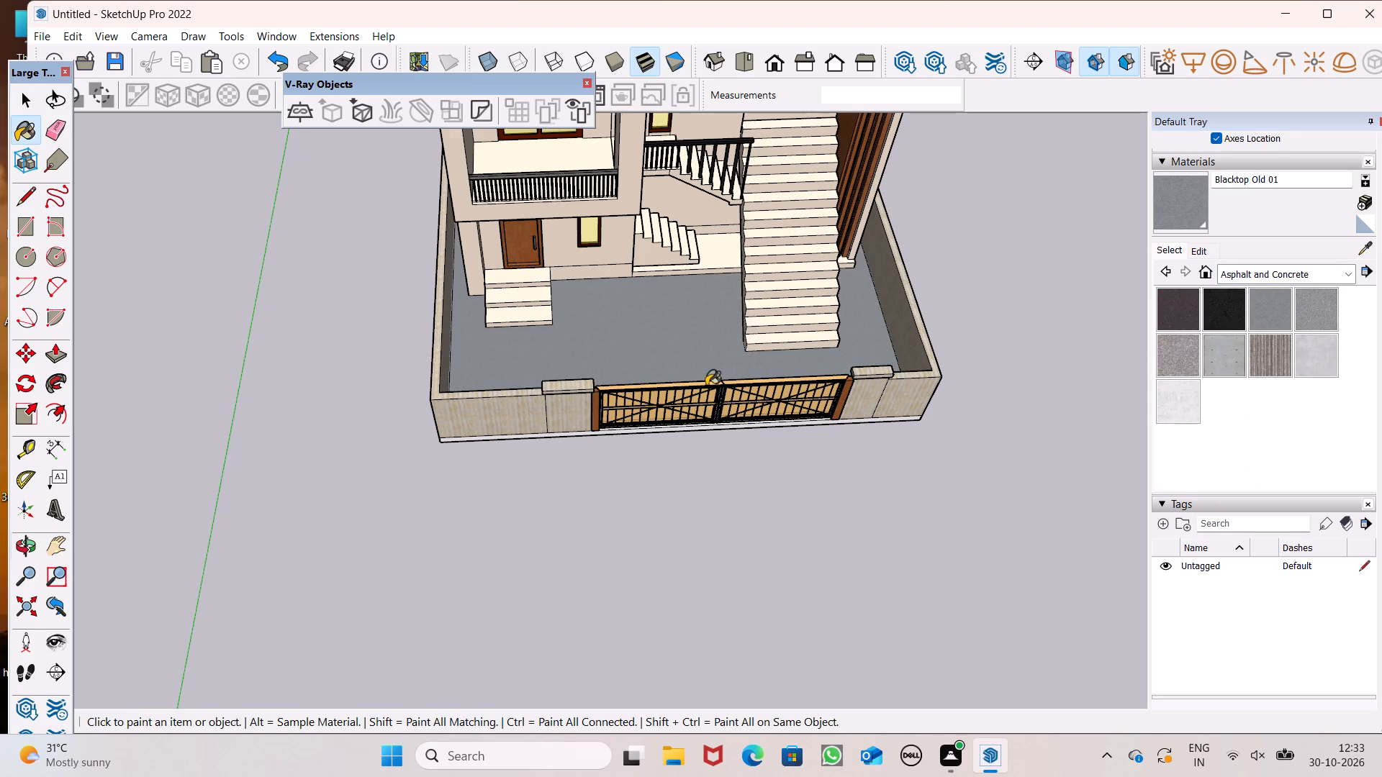
Paint the courtyard floor between the house and the gate with Polished Concrete Old from the Asphalt and Concrete materials.
{"action": "middle_click_drag", "start_coordinate": [706, 385], "coordinate": [464, 185]}
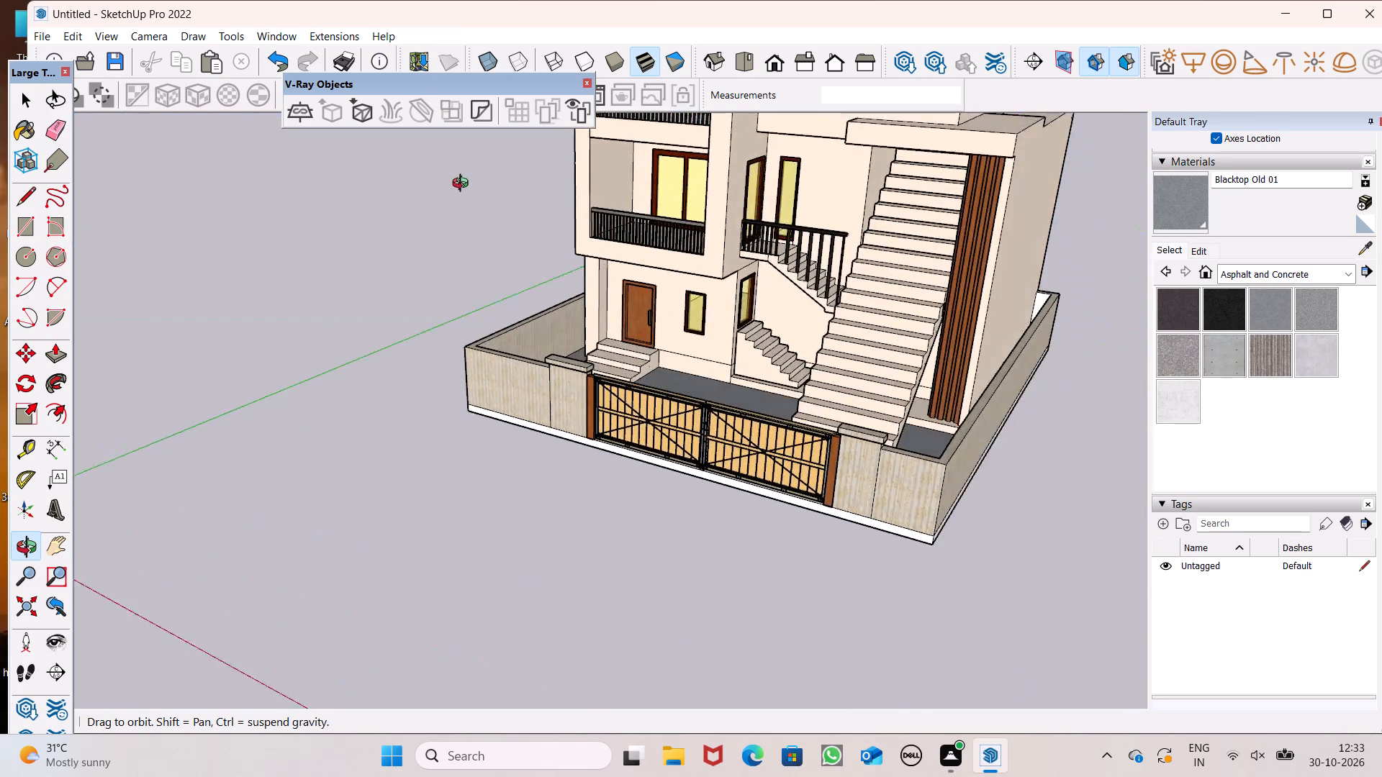
{"action": "middle_click_drag", "start_coordinate": [464, 185], "coordinate": [628, 205]}
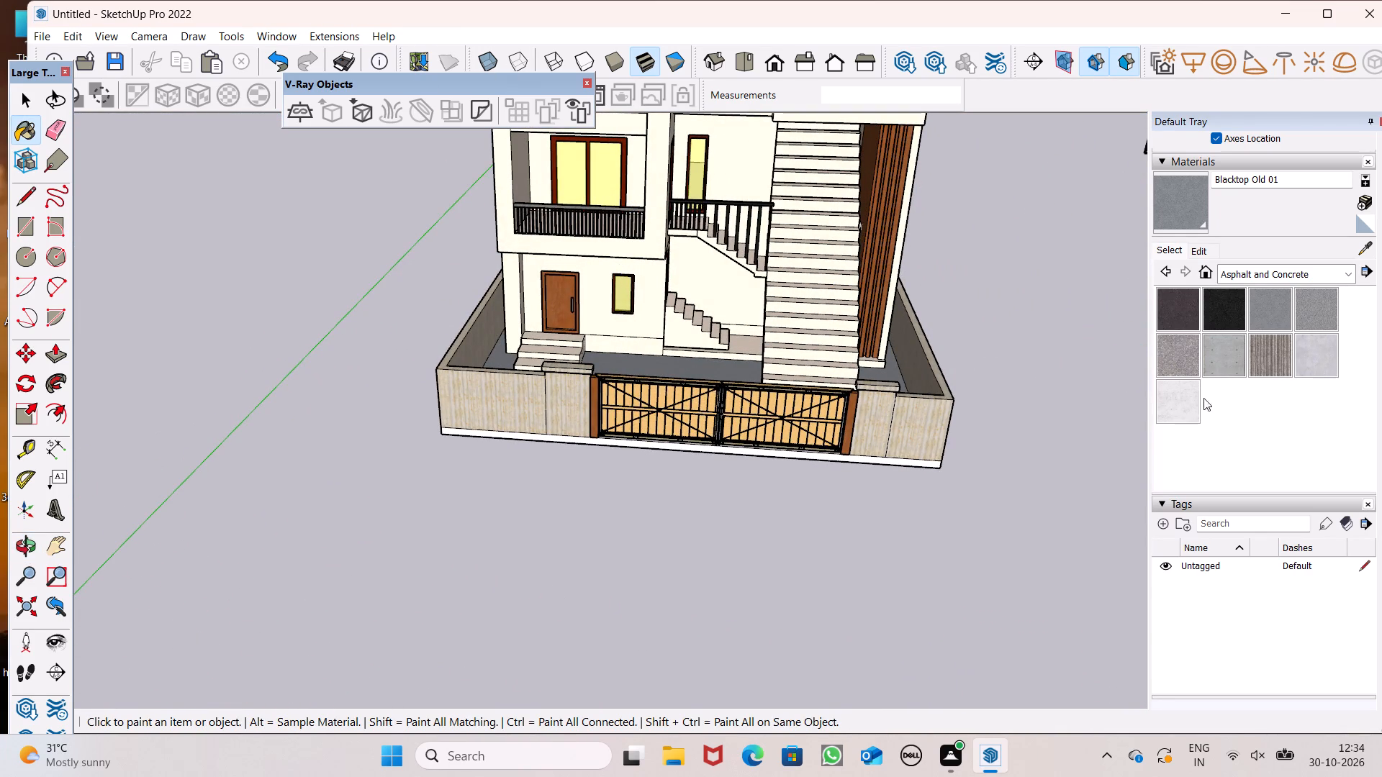
{"action": "left_click_drag", "start_coordinate": [1164, 408], "coordinate": [1173, 414]}
{"action": "left_click", "coordinate": [1170, 414]}
{"action": "scroll", "coordinate": [760, 372], "scroll_direction": "up", "scroll_amount": 7}
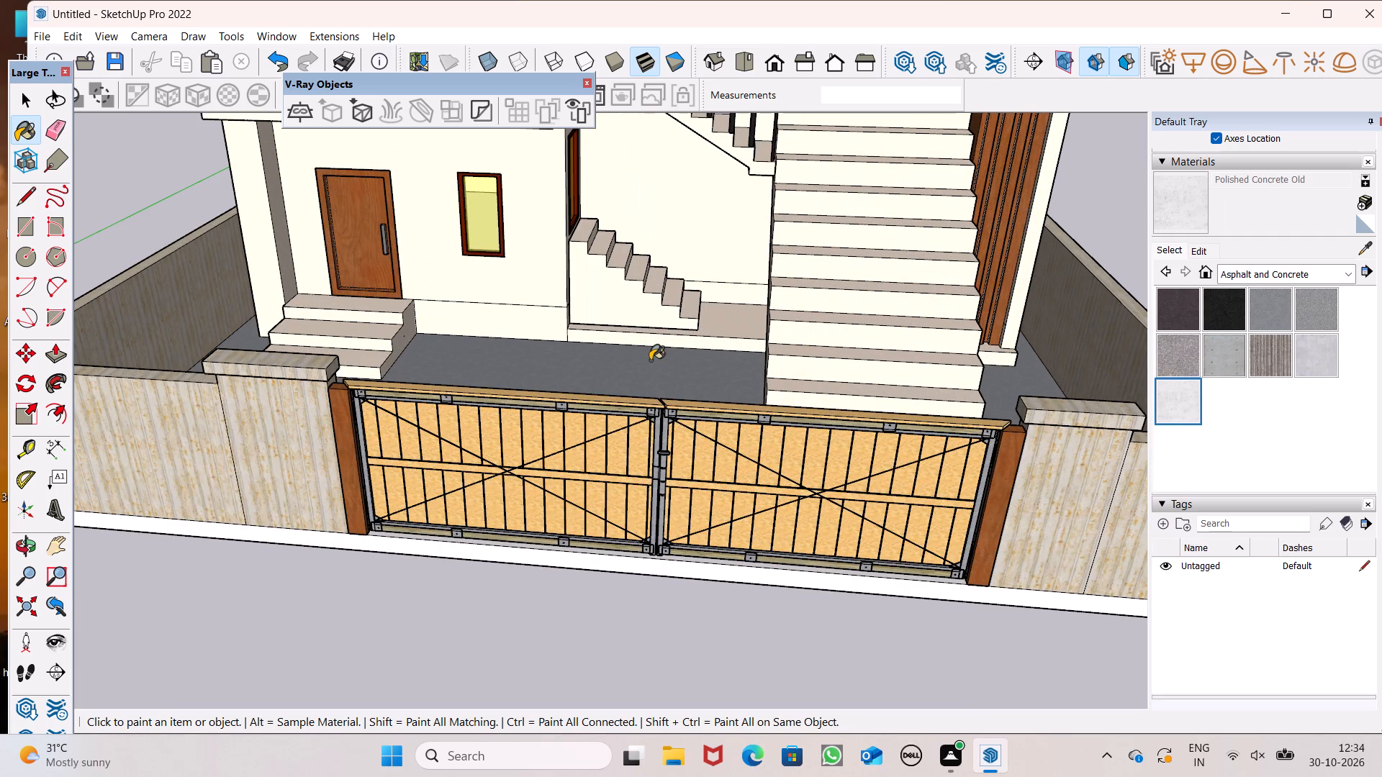
{"action": "middle_click_drag", "start_coordinate": [630, 364], "coordinate": [667, 499]}
{"action": "scroll", "coordinate": [668, 499], "scroll_direction": "up", "scroll_amount": 1}
{"action": "left_click", "coordinate": [635, 474]}
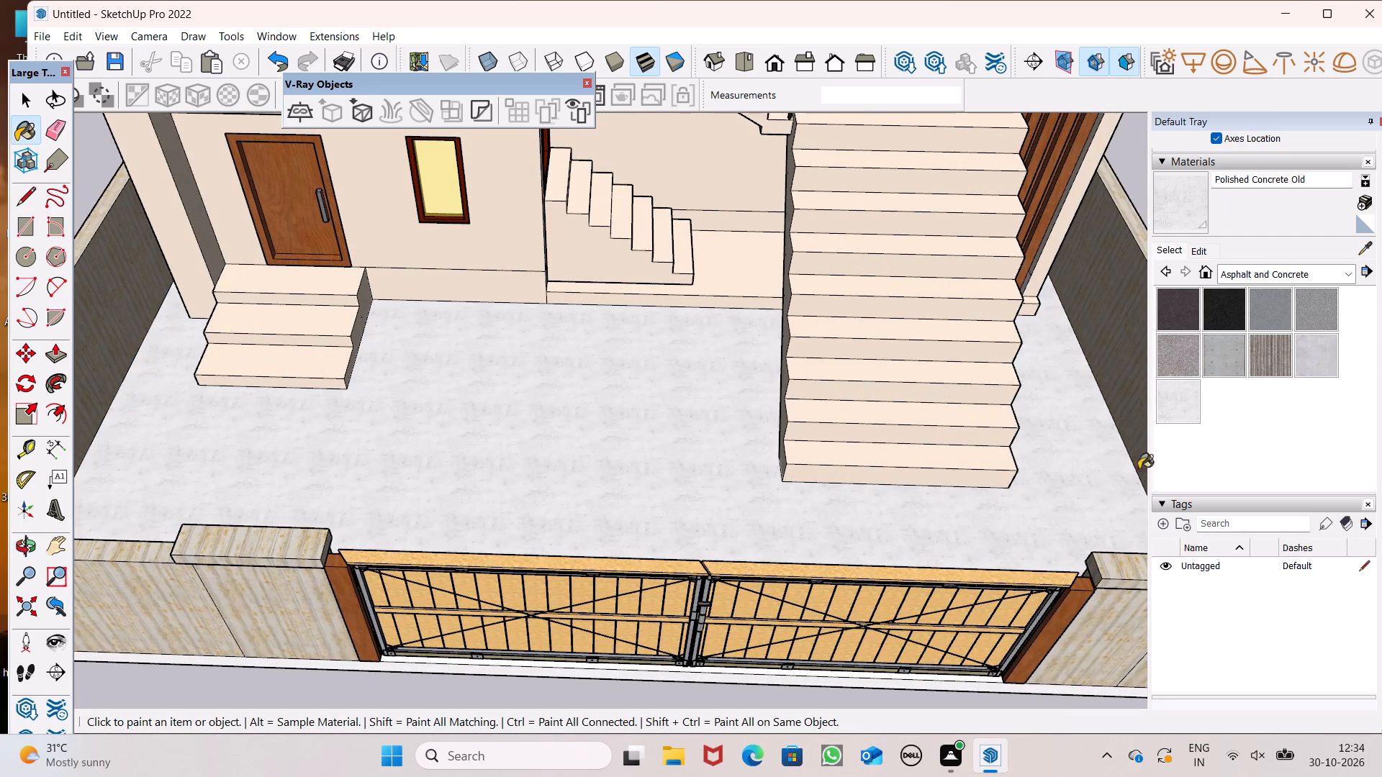
Browse the landscaping, roofing, stone, synthetic surface, tile and carpet material collections for a courtyard floor finish.
{"action": "scroll", "coordinate": [1048, 408], "scroll_direction": "down", "scroll_amount": 3}
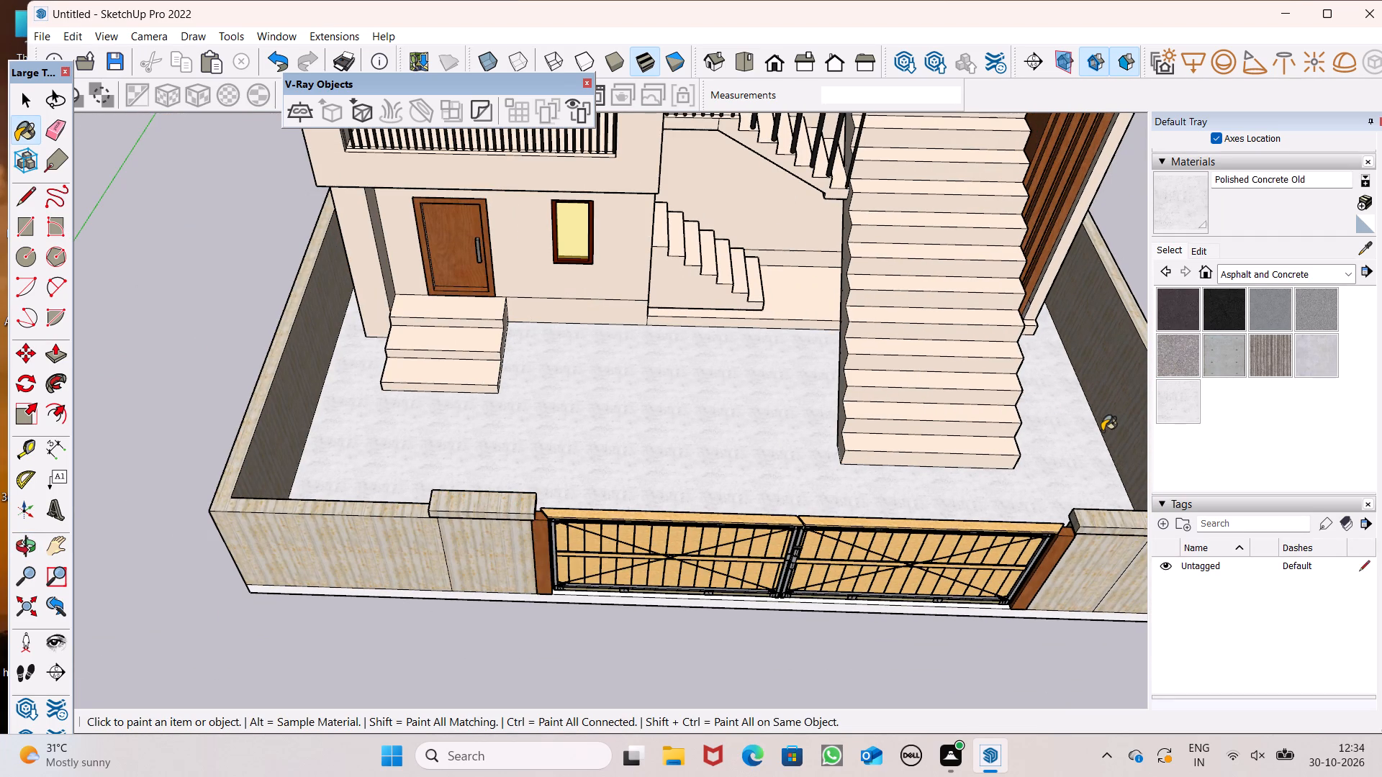
{"action": "scroll", "coordinate": [1014, 412], "scroll_direction": "down", "scroll_amount": 2}
{"action": "left_click", "coordinate": [1278, 272]}
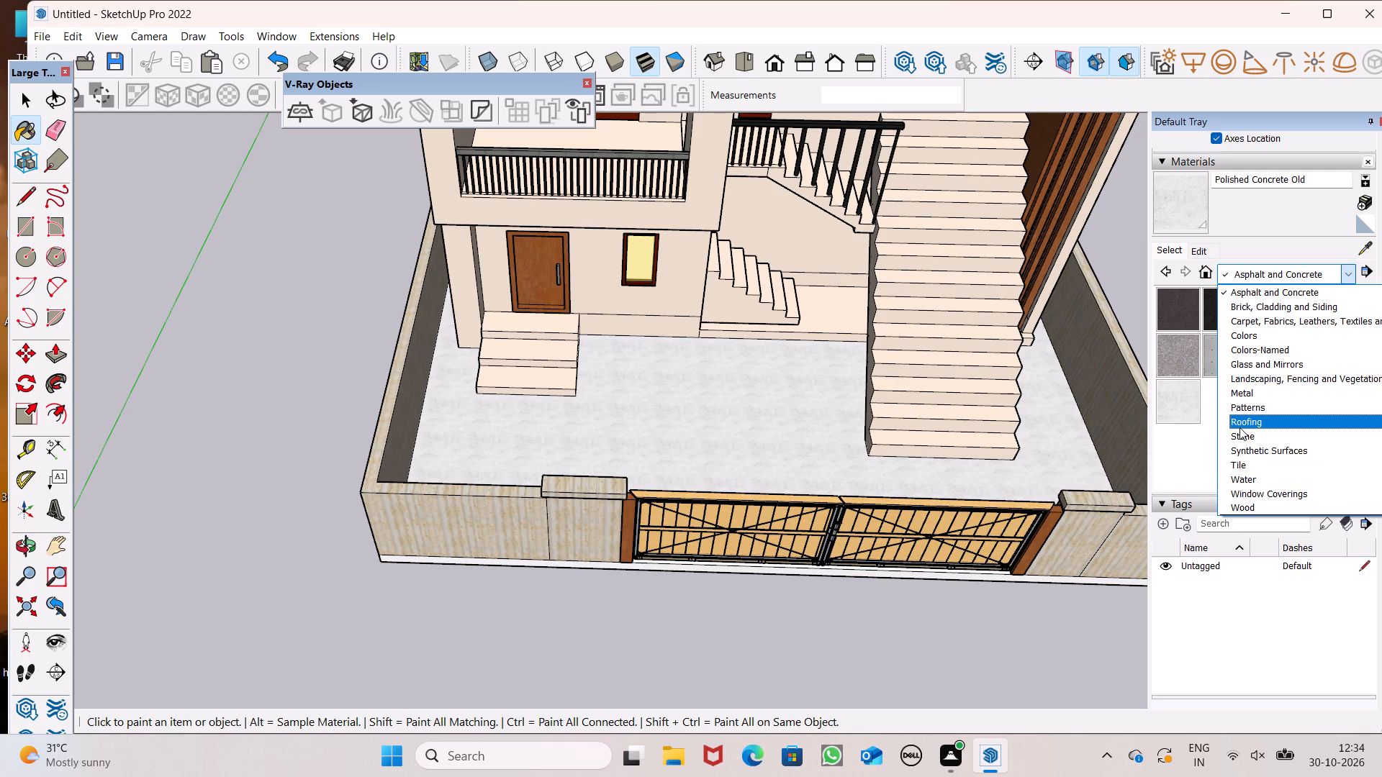
{"action": "left_click", "coordinate": [1355, 376]}
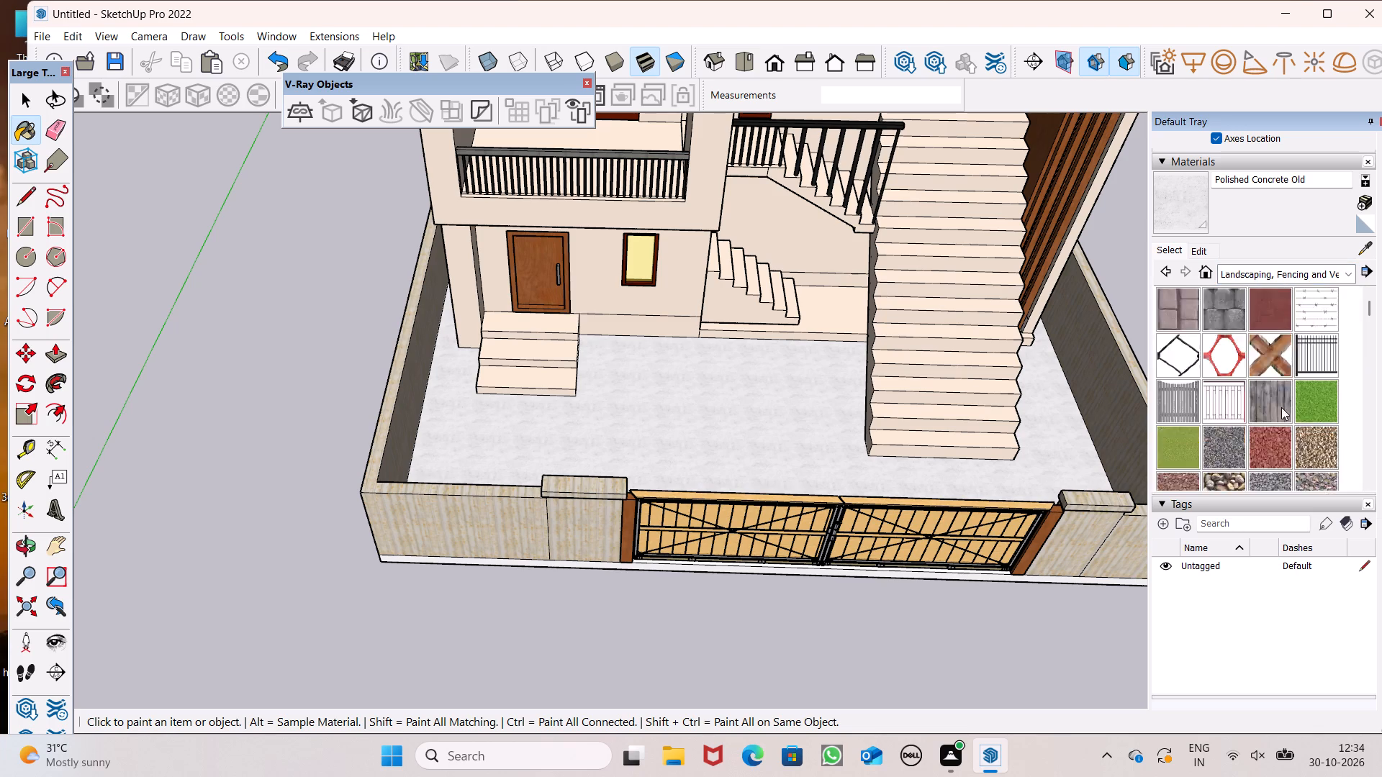
{"action": "scroll", "coordinate": [1260, 407], "scroll_direction": "down", "scroll_amount": 7}
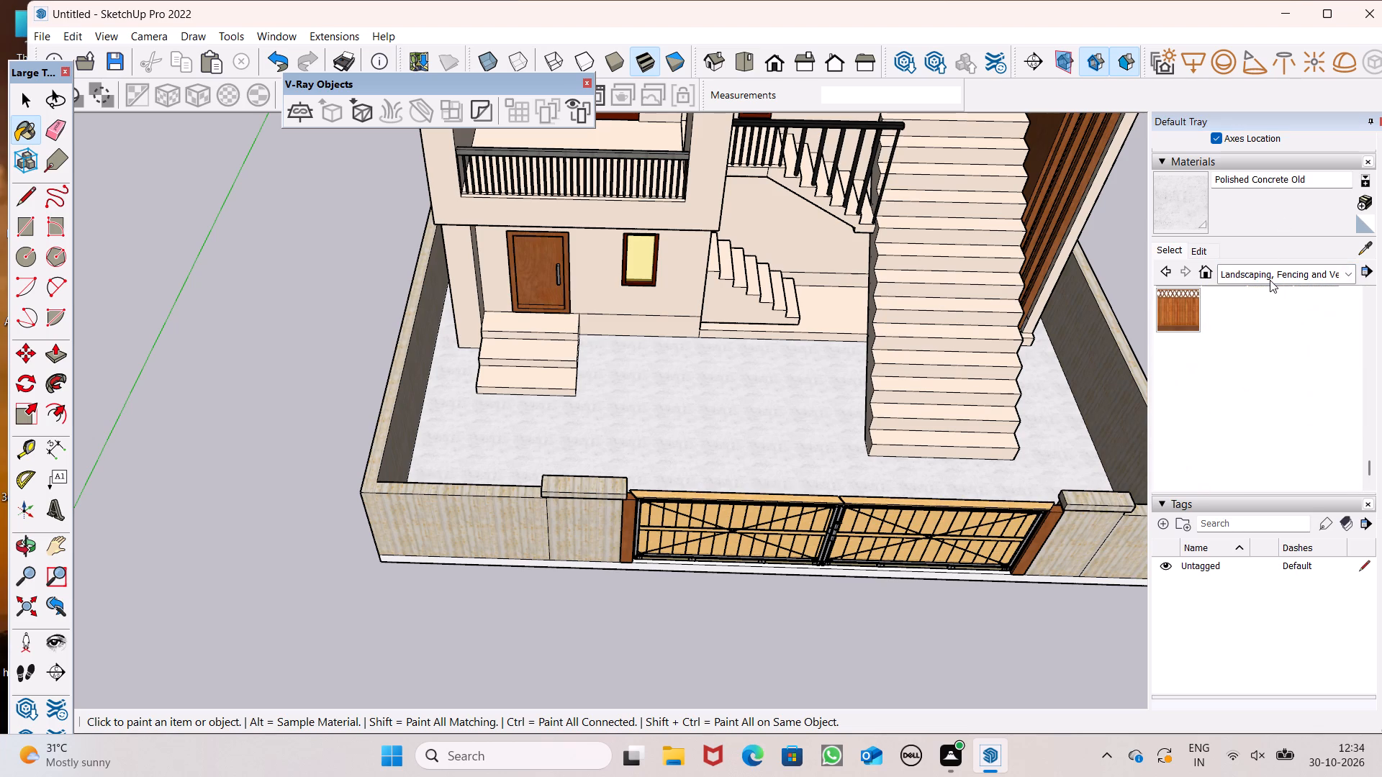
{"action": "left_click", "coordinate": [1270, 280]}
{"action": "left_click", "coordinate": [1272, 427]}
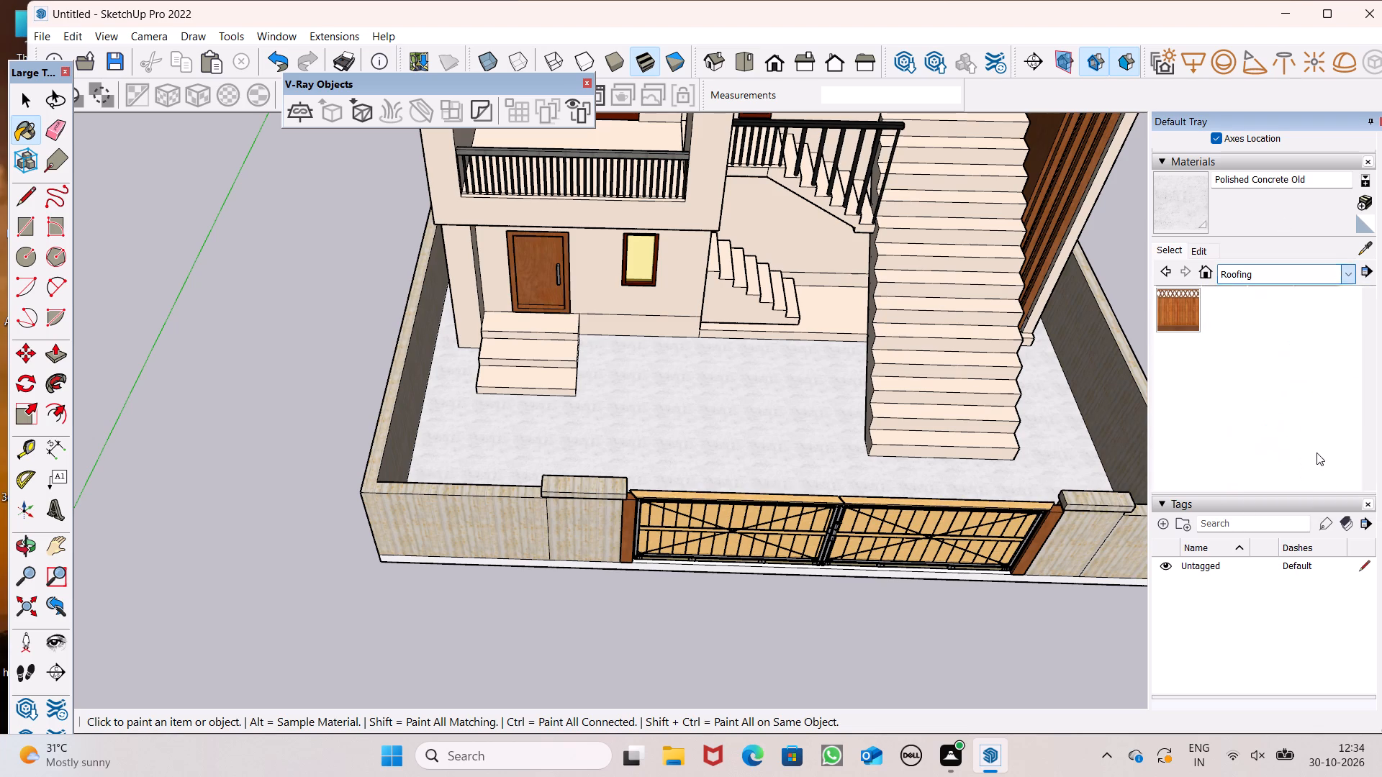
{"action": "left_click", "coordinate": [1266, 277]}
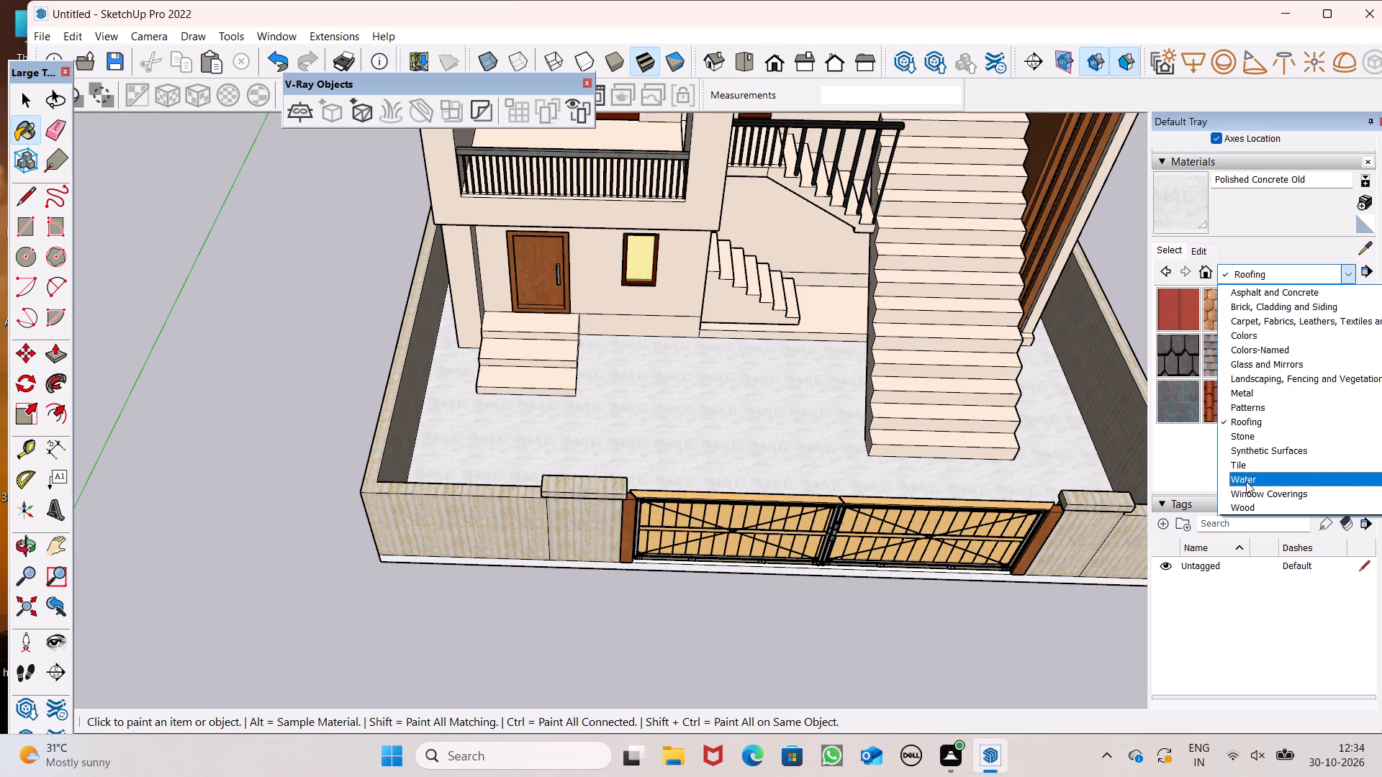
{"action": "left_click", "coordinate": [1264, 440]}
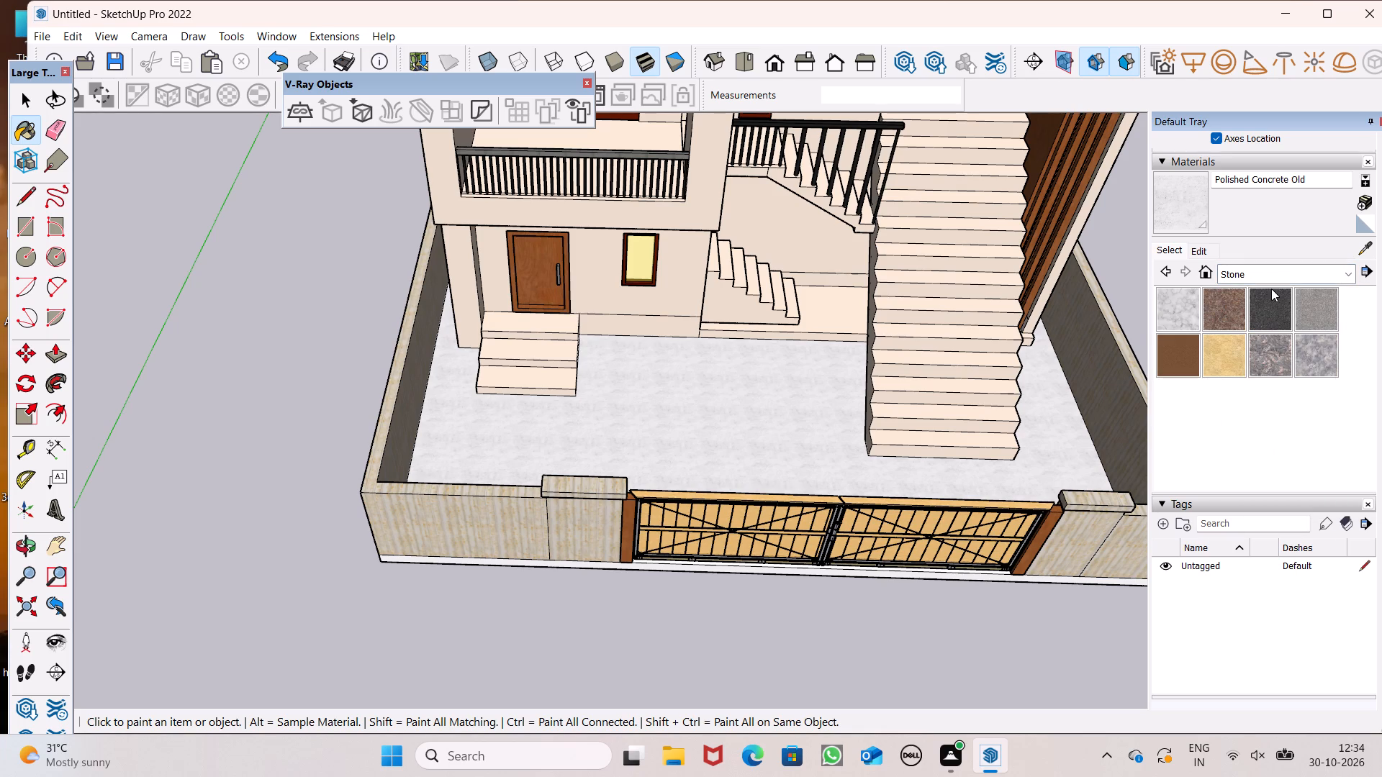
{"action": "left_click", "coordinate": [1272, 282]}
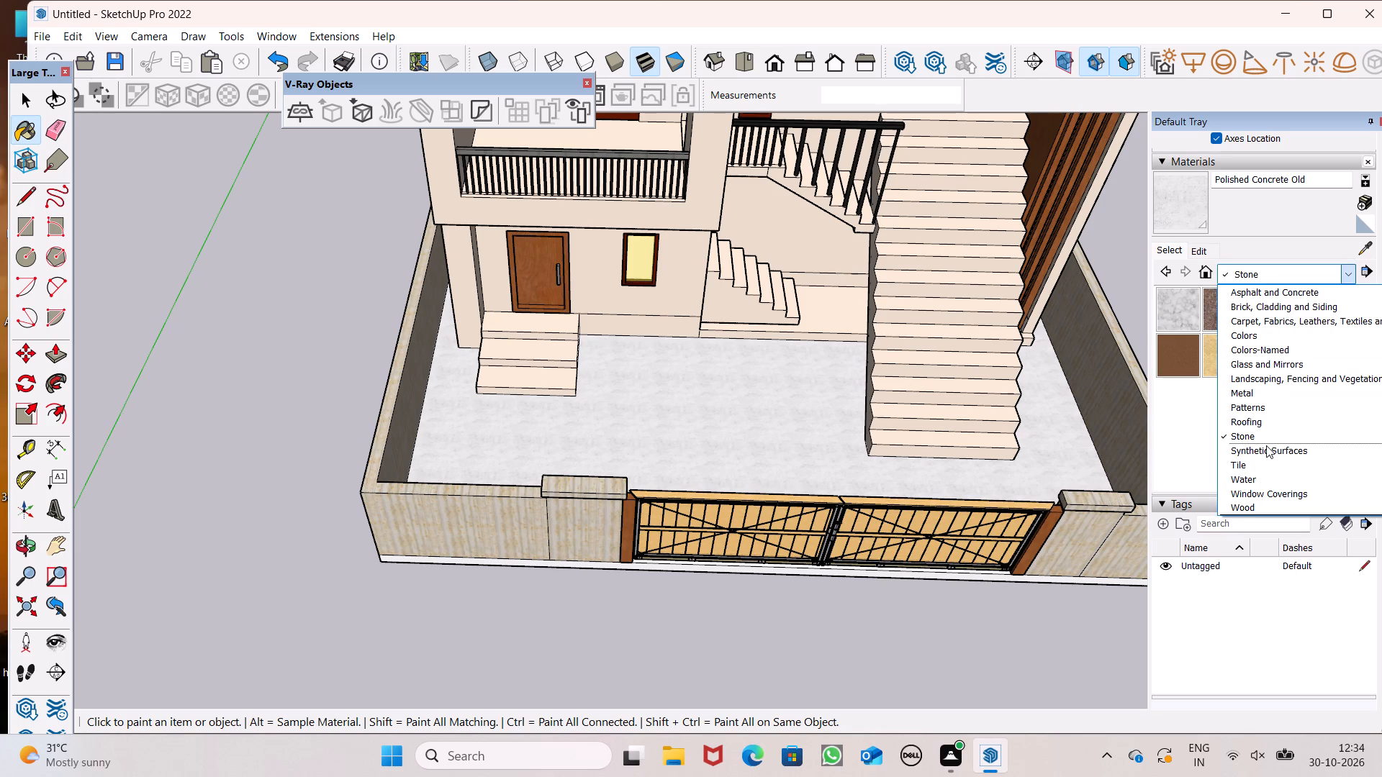
{"action": "left_click", "coordinate": [1263, 456]}
{"action": "left_click", "coordinate": [1252, 266]}
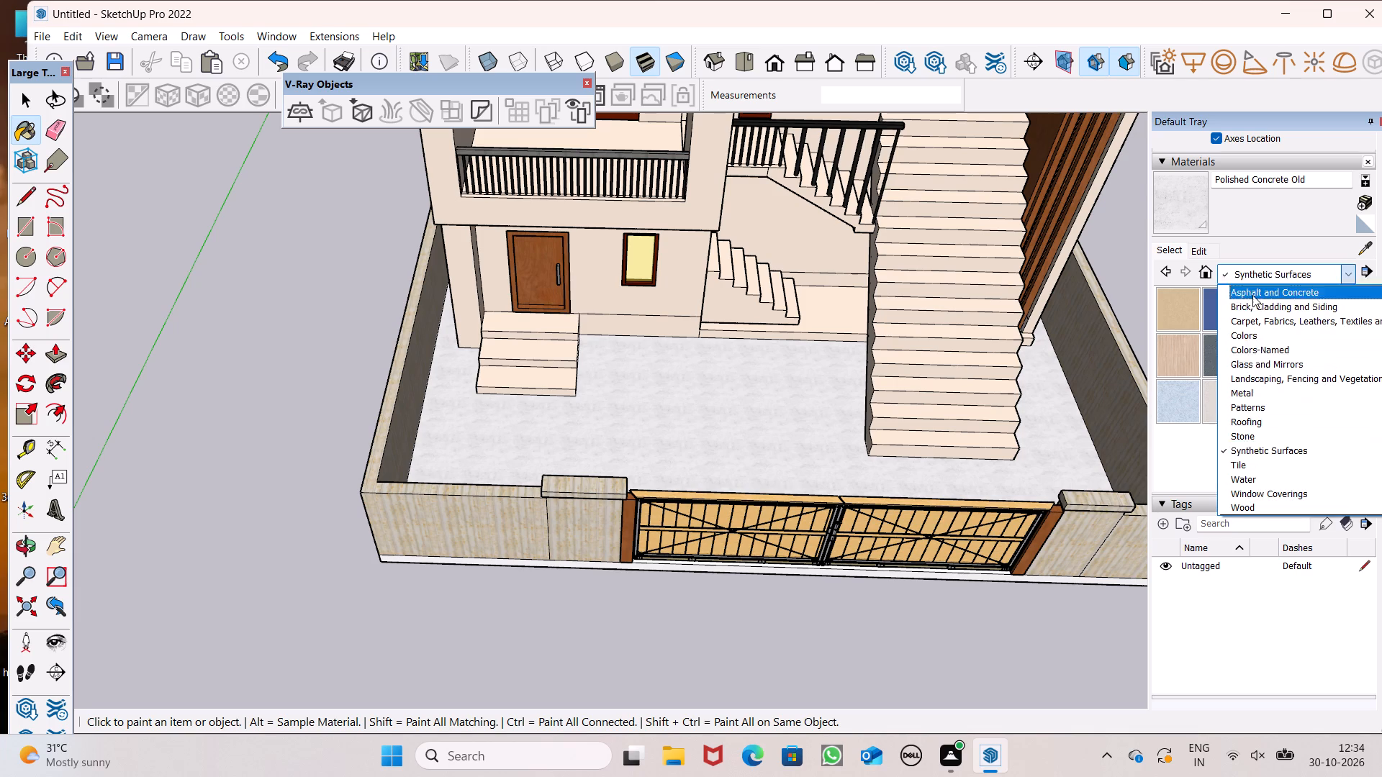
{"action": "left_click", "coordinate": [1252, 463]}
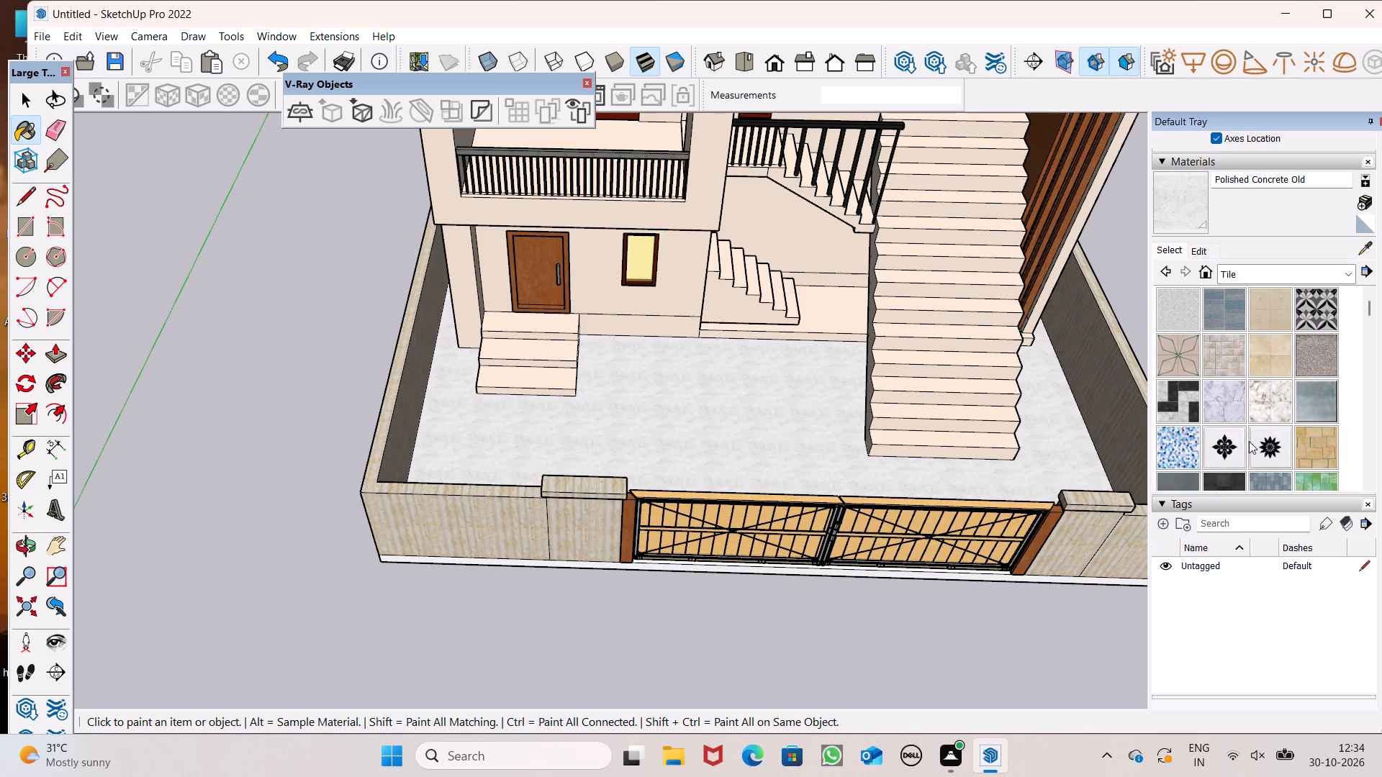
{"action": "scroll", "coordinate": [1275, 404], "scroll_direction": "down", "scroll_amount": 4}
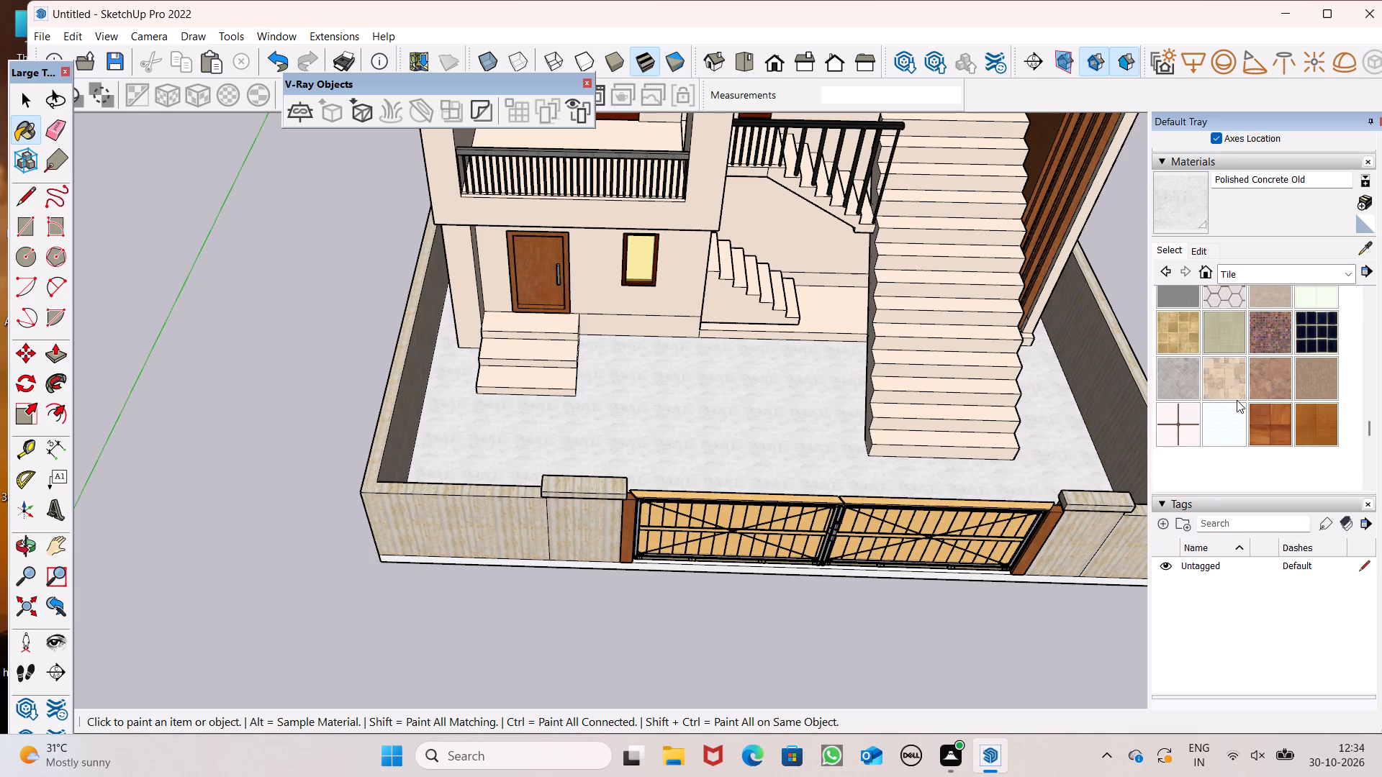
{"action": "scroll", "coordinate": [1235, 400], "scroll_direction": "up", "scroll_amount": 4}
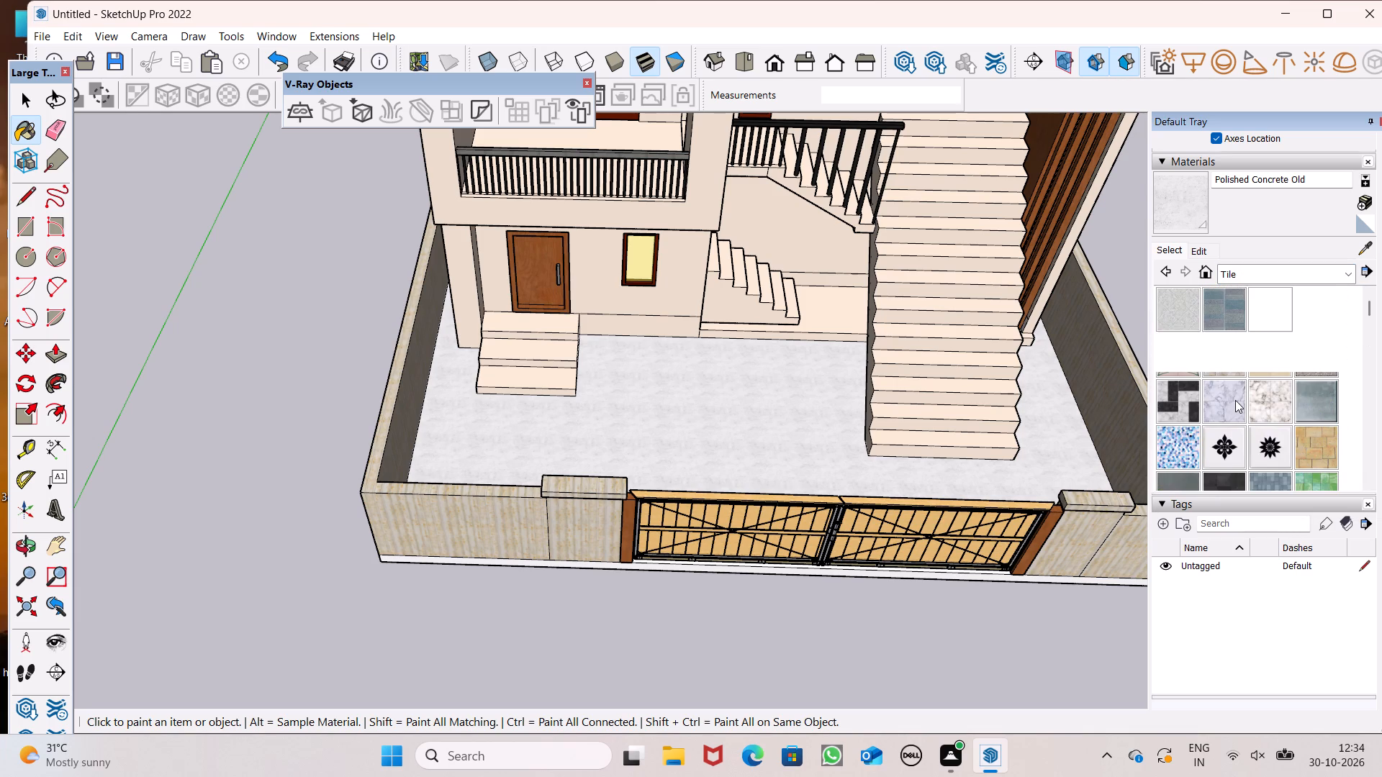
{"action": "scroll", "coordinate": [1235, 400], "scroll_direction": "down", "scroll_amount": 5}
{"action": "scroll", "coordinate": [1235, 400], "scroll_direction": "up", "scroll_amount": 5}
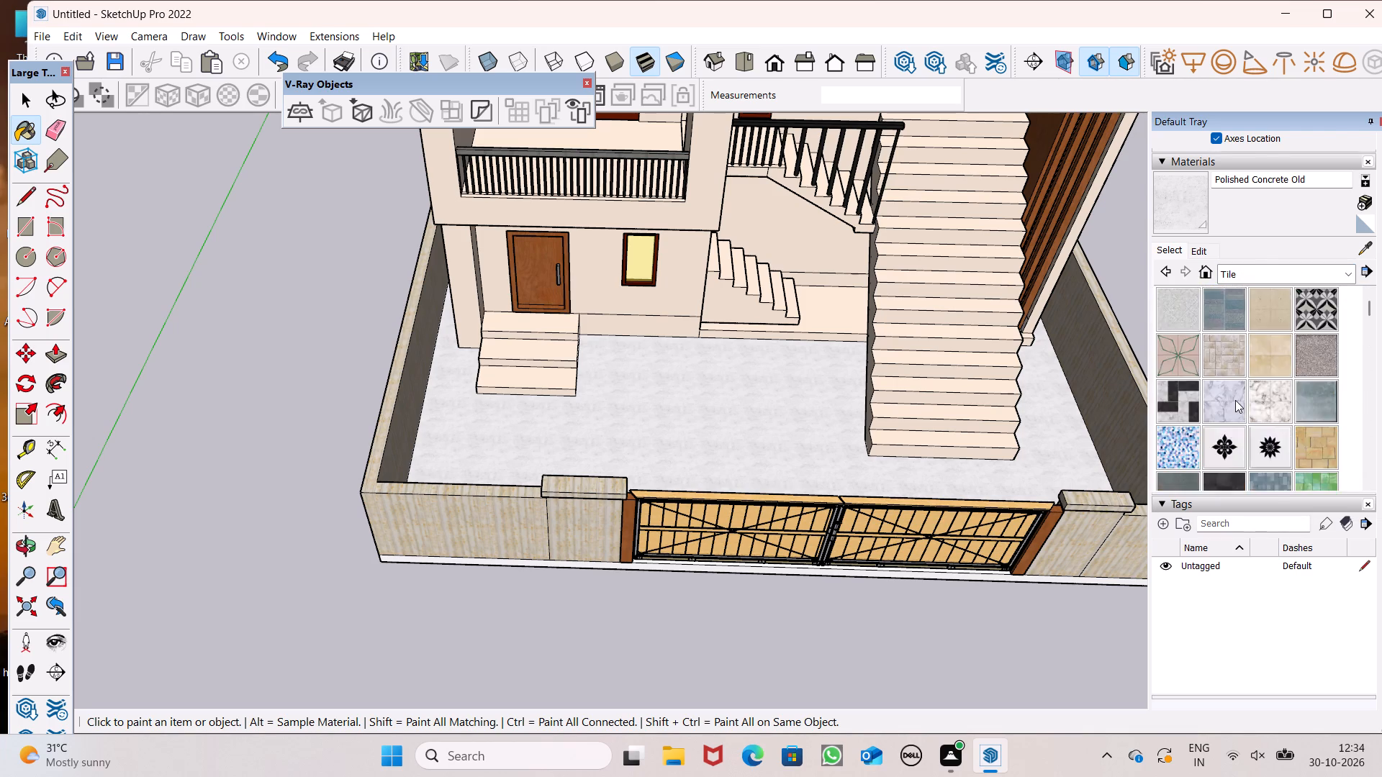
{"action": "scroll", "coordinate": [1235, 400], "scroll_direction": "up", "scroll_amount": 1}
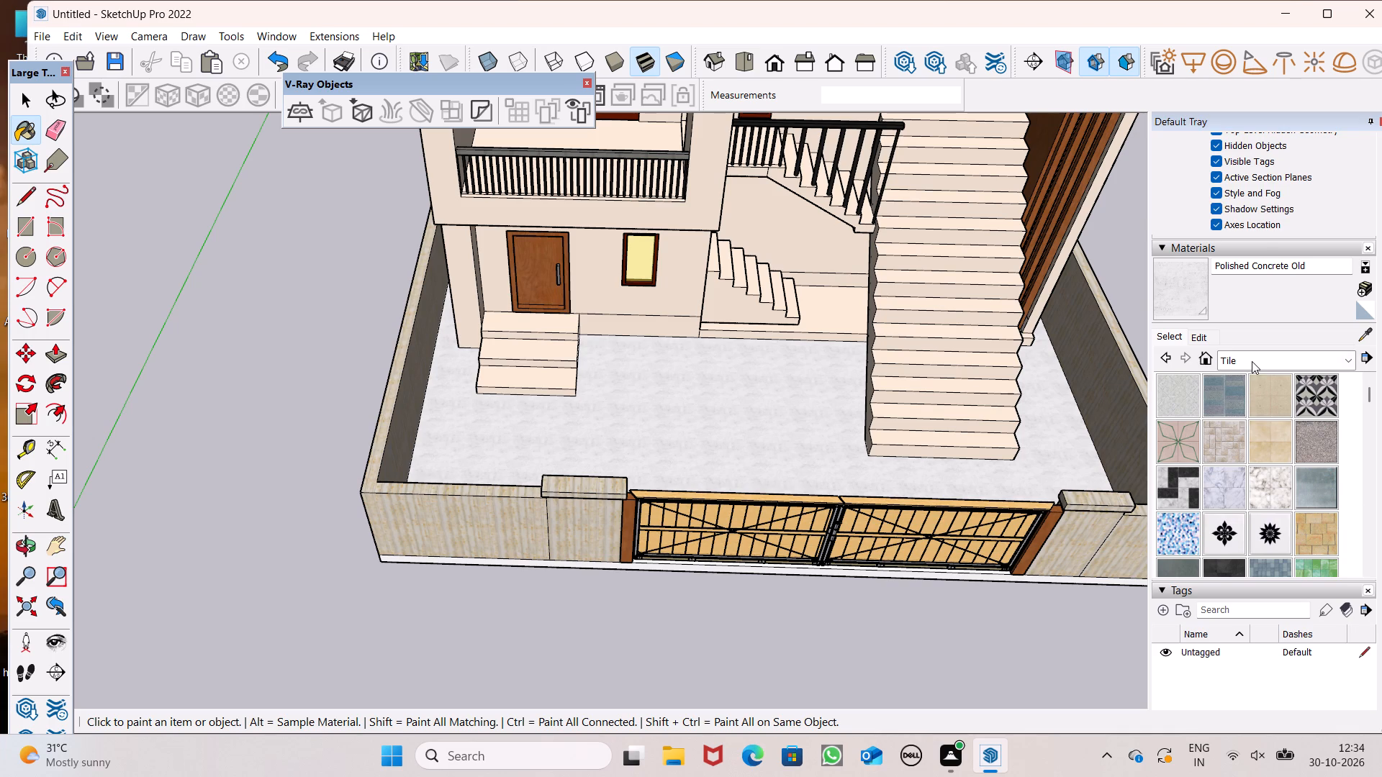
{"action": "left_click", "coordinate": [1252, 360]}
{"action": "left_click", "coordinate": [1263, 405]}
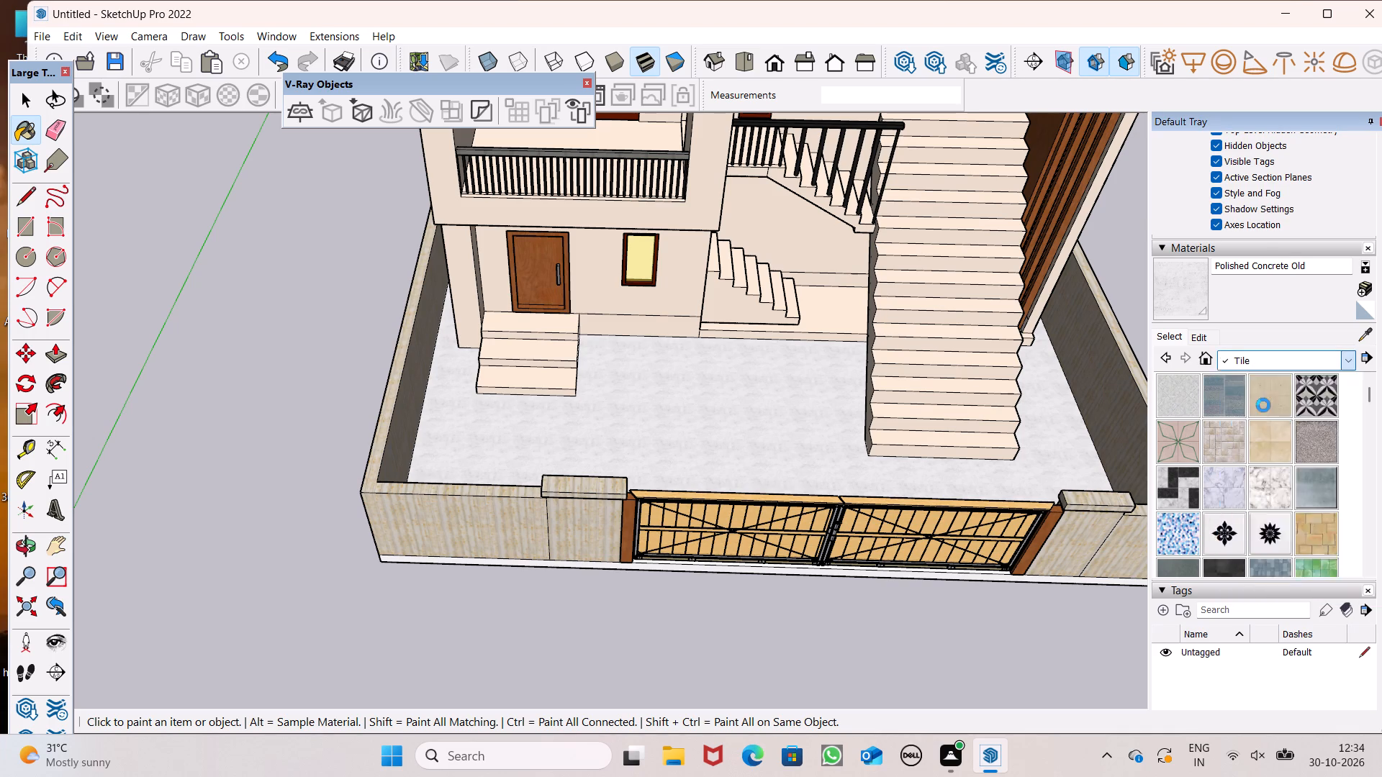
Paint the courtyard floor with Pavers Modular Brick from the Landscaping, Fencing and Vegetation materials.
{"action": "left_click", "coordinate": [1265, 360]}
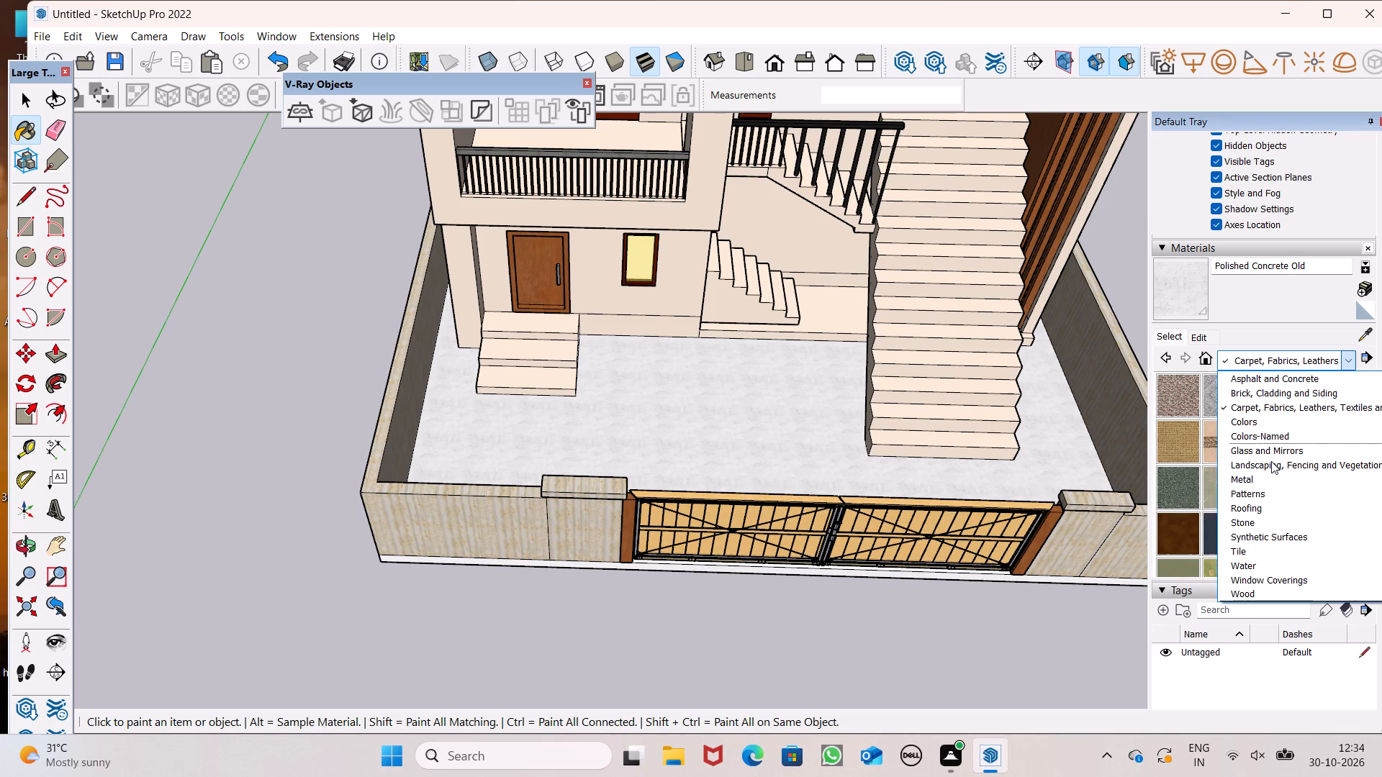
{"action": "left_click", "coordinate": [1271, 461]}
{"action": "scroll", "coordinate": [1267, 485], "scroll_direction": "down", "scroll_amount": 1}
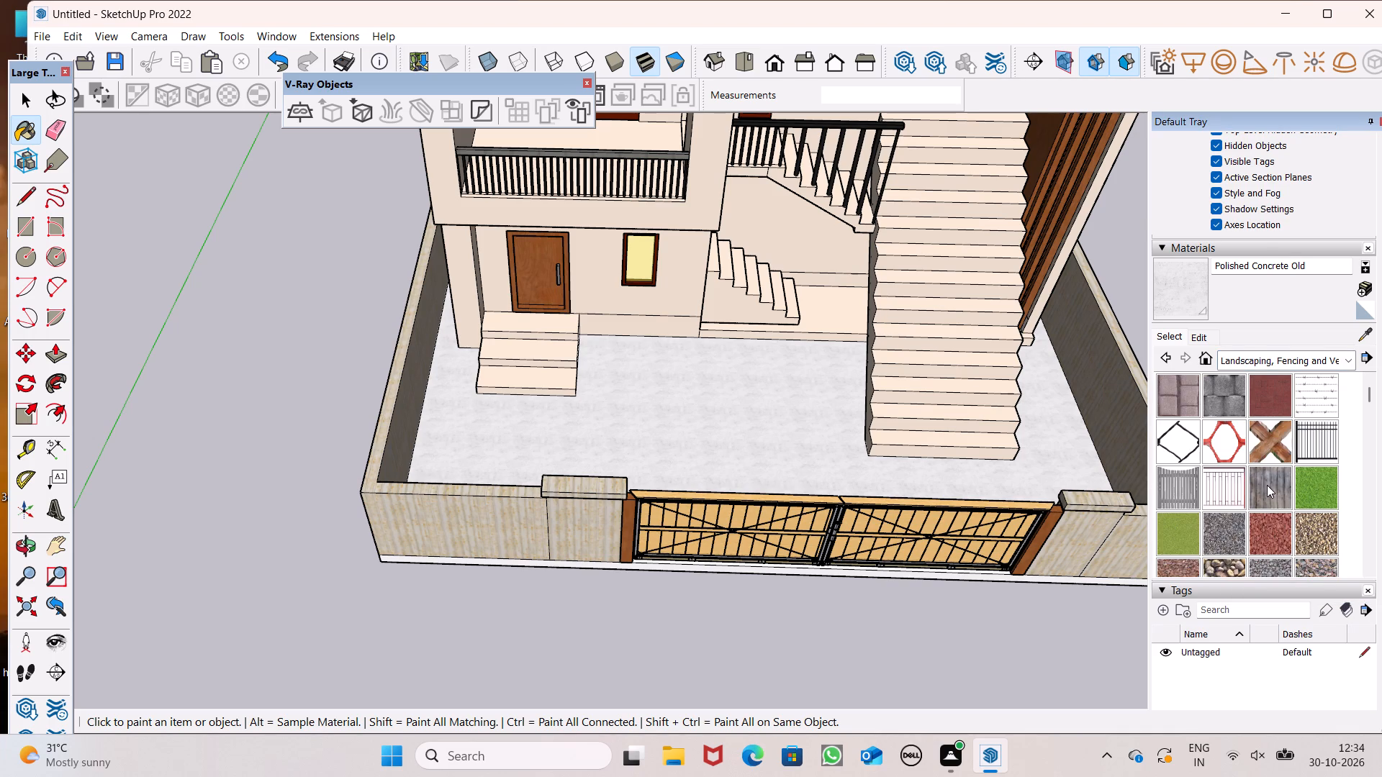
{"action": "scroll", "coordinate": [1267, 484], "scroll_direction": "down", "scroll_amount": 1}
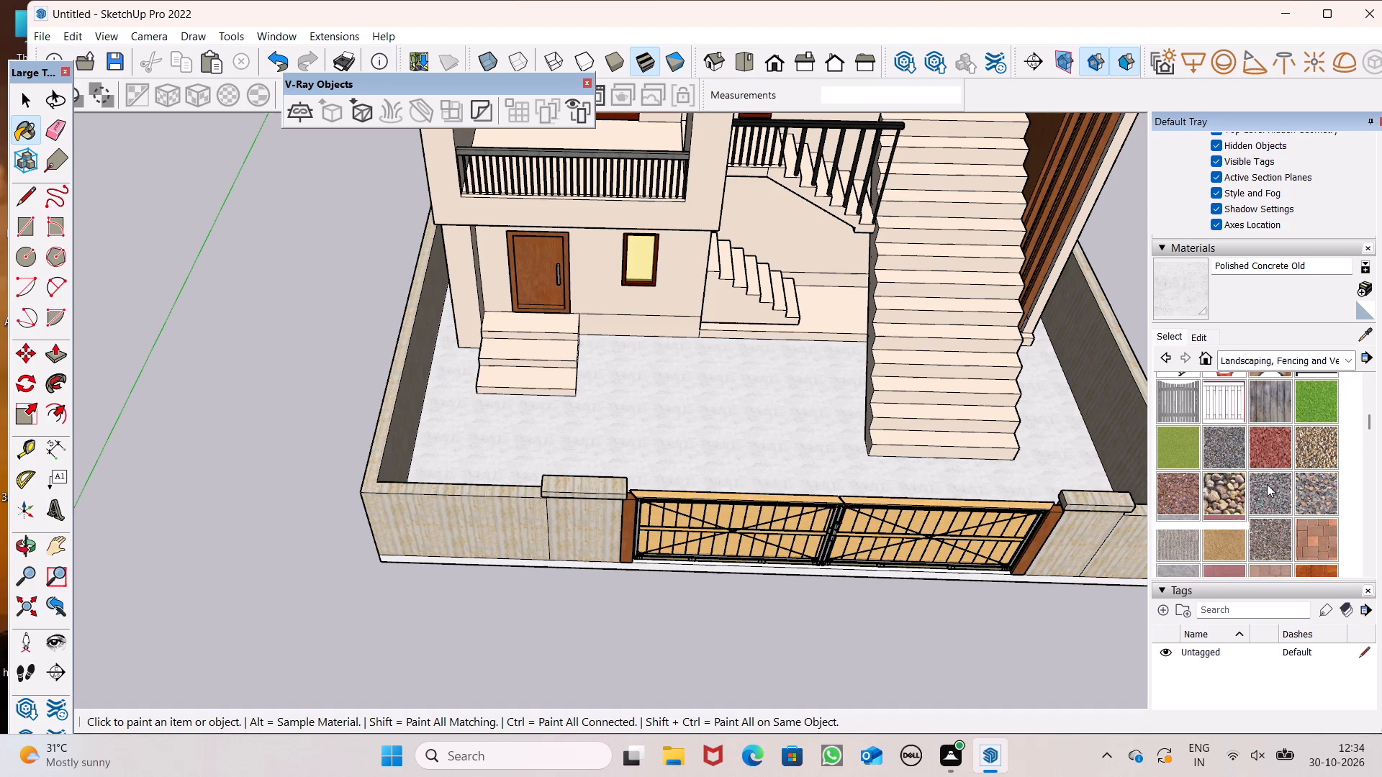
{"action": "scroll", "coordinate": [1267, 484], "scroll_direction": "down", "scroll_amount": 3}
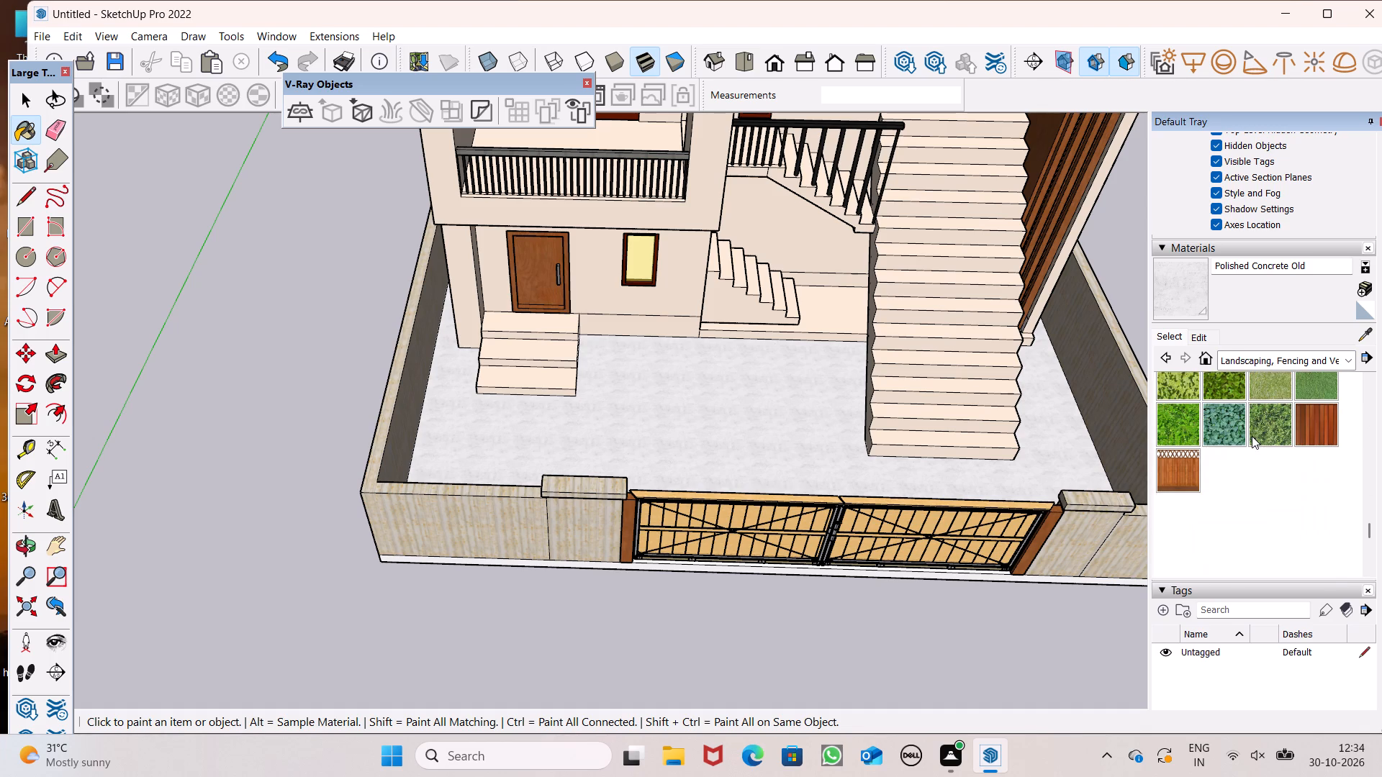
{"action": "scroll", "coordinate": [1252, 435], "scroll_direction": "up", "scroll_amount": 3}
{"action": "left_click", "coordinate": [1270, 504]}
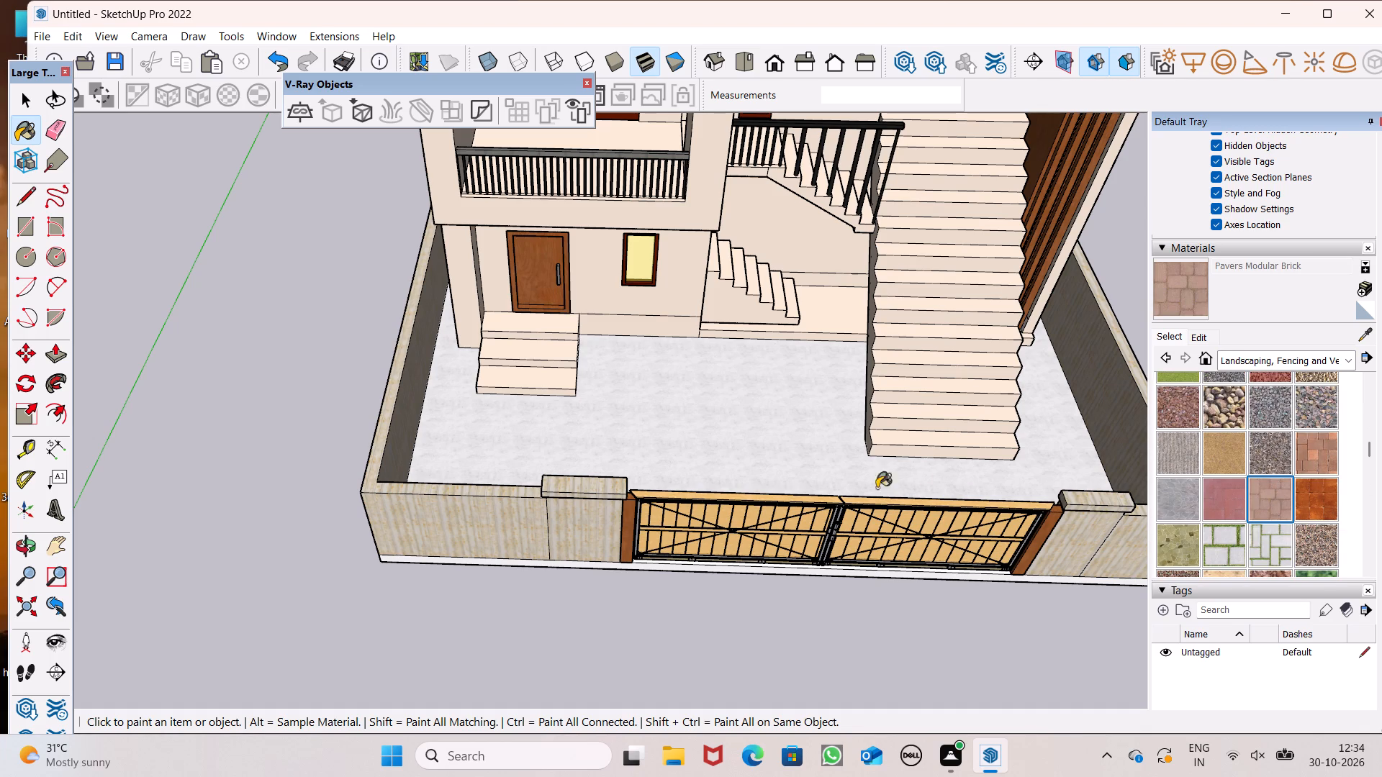
{"action": "left_click", "coordinate": [721, 460]}
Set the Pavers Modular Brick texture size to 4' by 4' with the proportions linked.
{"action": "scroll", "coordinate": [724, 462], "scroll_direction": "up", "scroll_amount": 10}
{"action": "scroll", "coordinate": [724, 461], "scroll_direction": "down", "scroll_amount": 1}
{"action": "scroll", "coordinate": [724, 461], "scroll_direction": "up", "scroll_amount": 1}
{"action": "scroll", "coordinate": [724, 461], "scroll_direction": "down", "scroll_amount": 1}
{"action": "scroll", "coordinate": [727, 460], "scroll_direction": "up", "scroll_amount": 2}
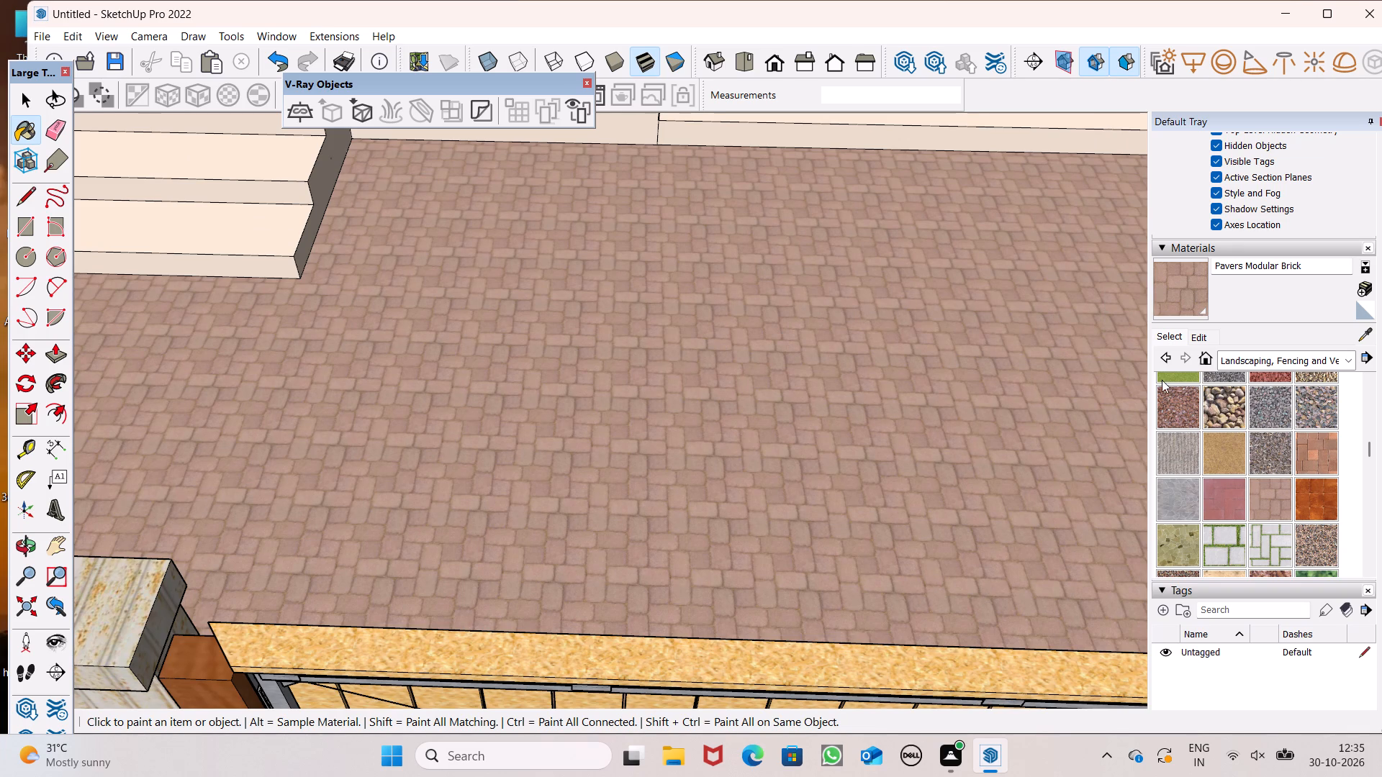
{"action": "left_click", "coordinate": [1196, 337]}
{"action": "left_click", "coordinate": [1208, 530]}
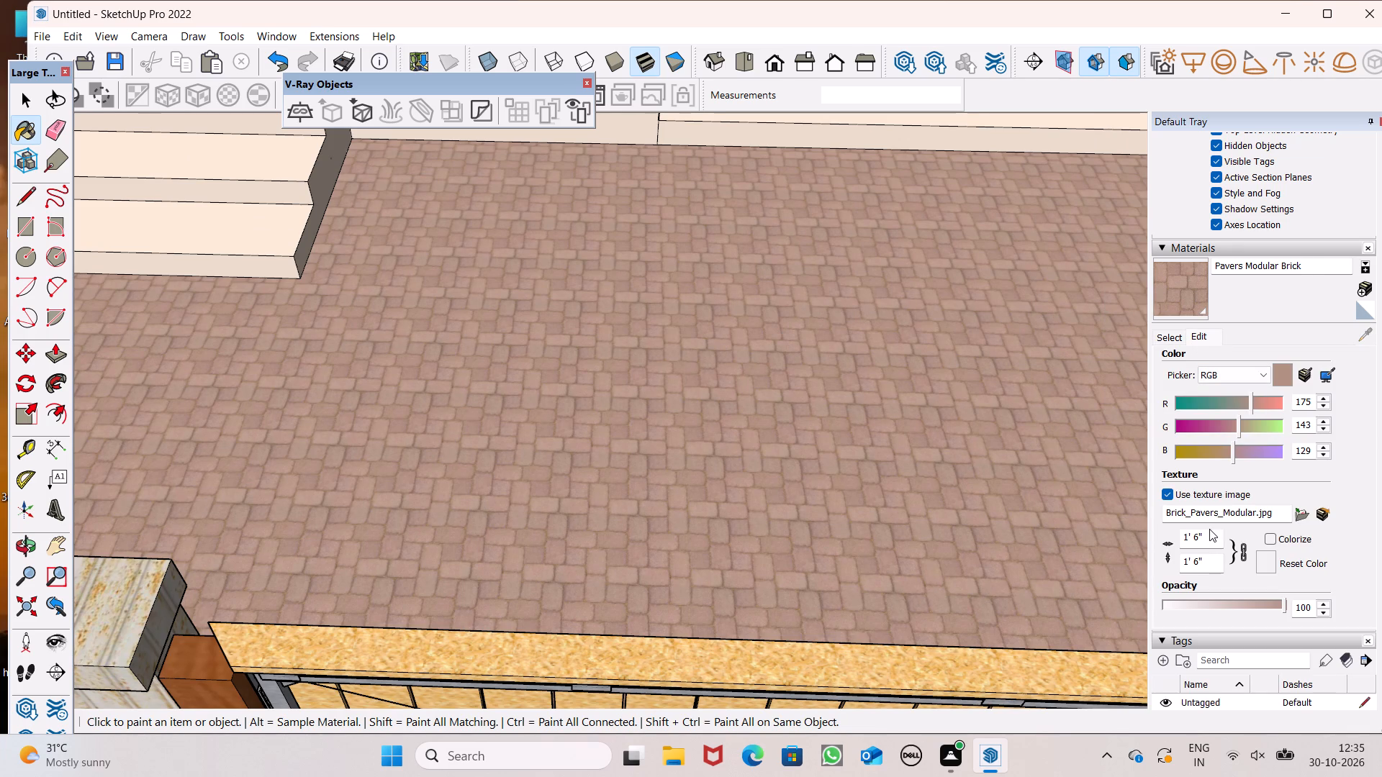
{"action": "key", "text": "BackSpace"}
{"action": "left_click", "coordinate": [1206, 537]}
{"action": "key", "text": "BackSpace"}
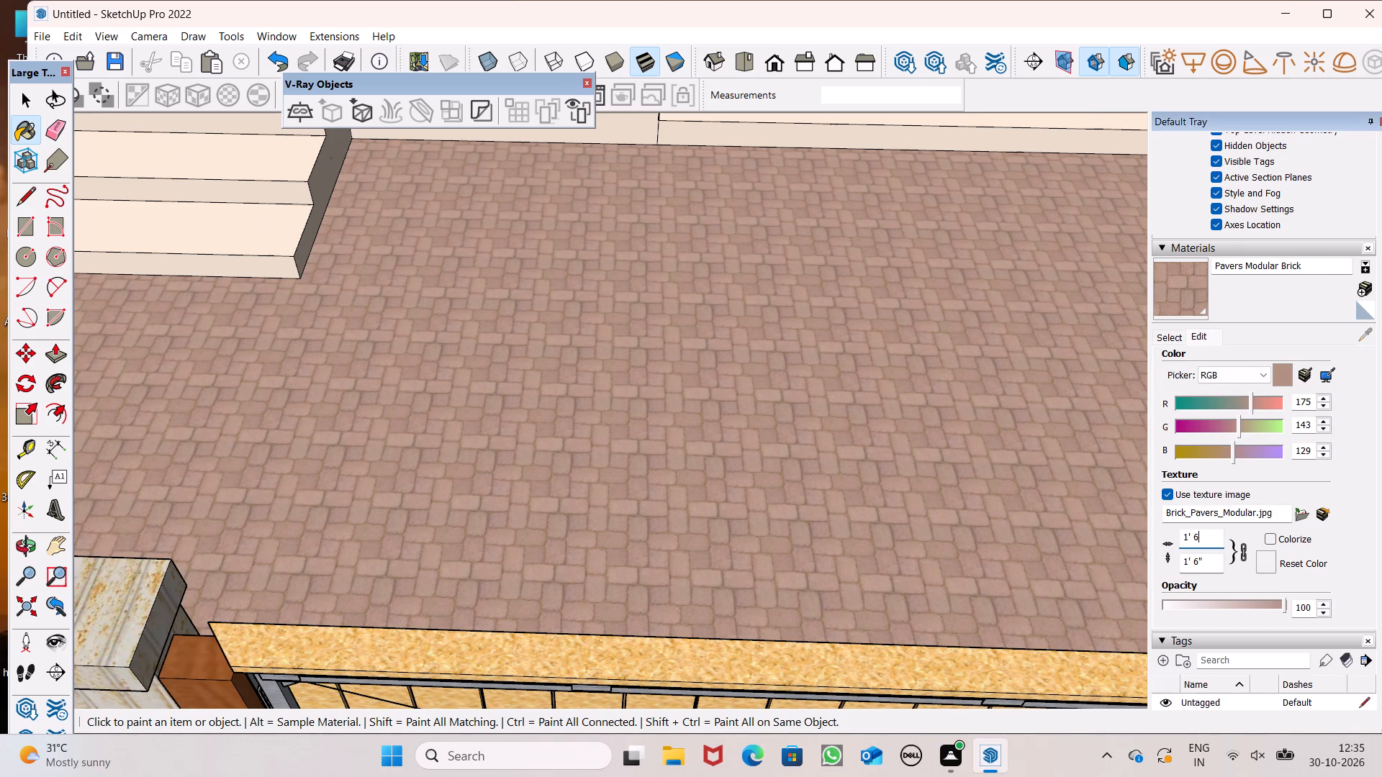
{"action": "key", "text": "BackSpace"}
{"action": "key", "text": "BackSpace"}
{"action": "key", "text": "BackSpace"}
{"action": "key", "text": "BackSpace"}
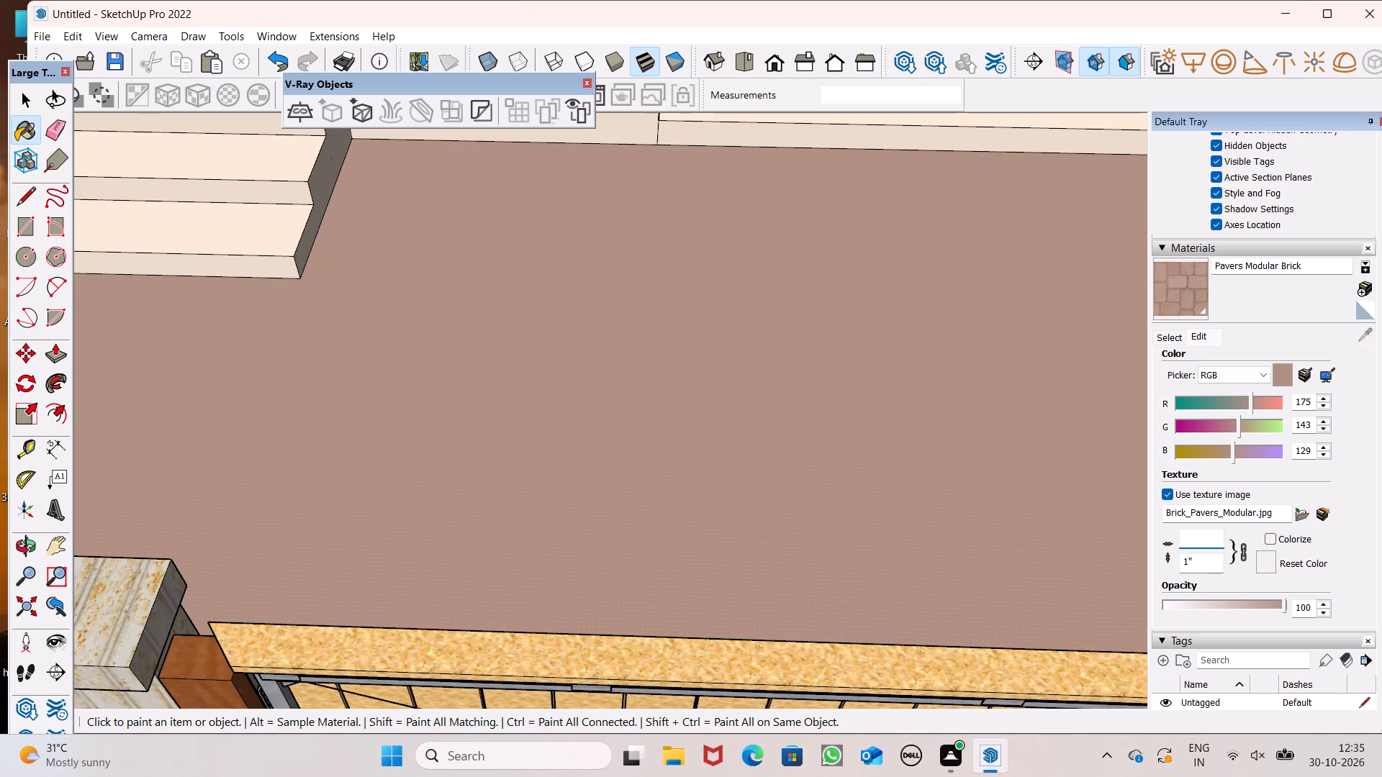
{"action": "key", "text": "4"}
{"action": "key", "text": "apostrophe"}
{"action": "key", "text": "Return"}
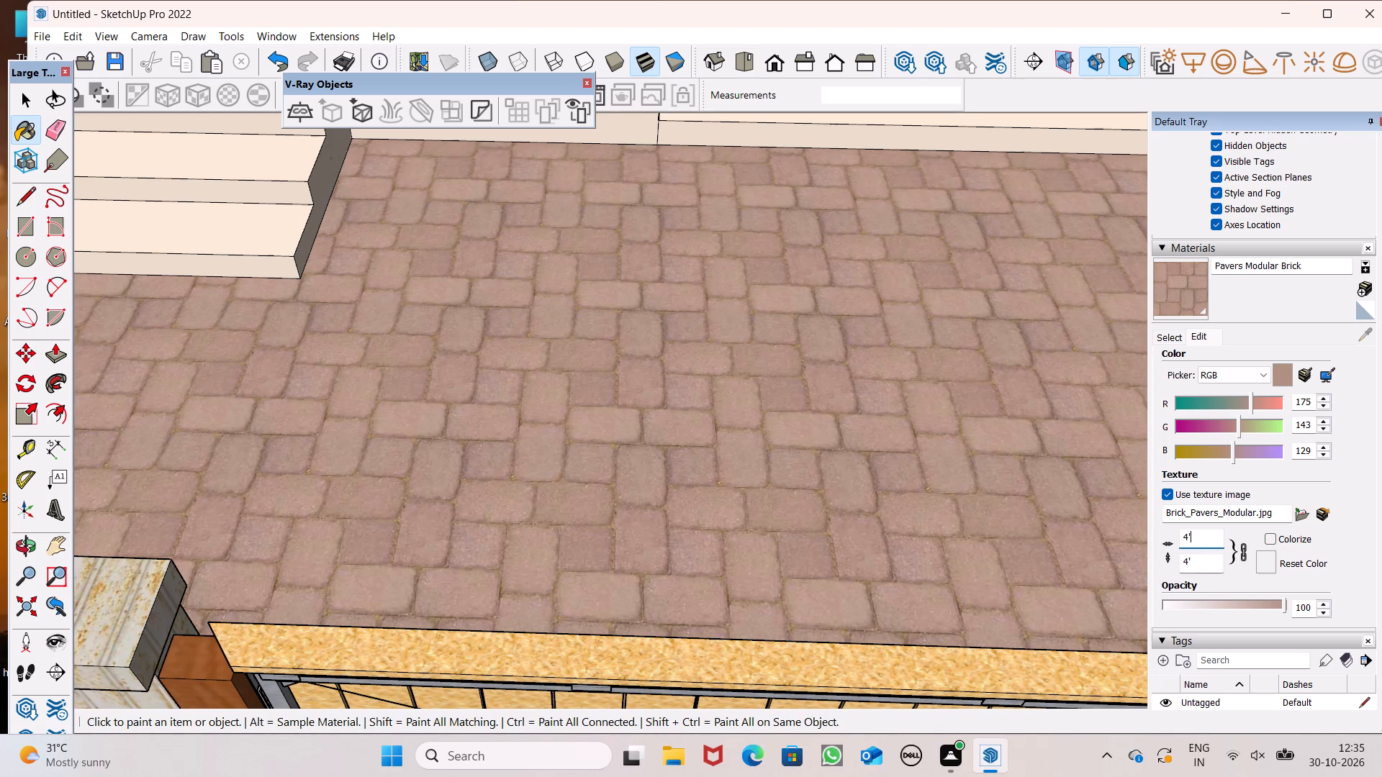
Set the Pavers Modular Brick texture size to 8' by 8' with the proportions linked.
{"action": "key", "text": "BackSpace"}
{"action": "key", "text": "BackSpace"}
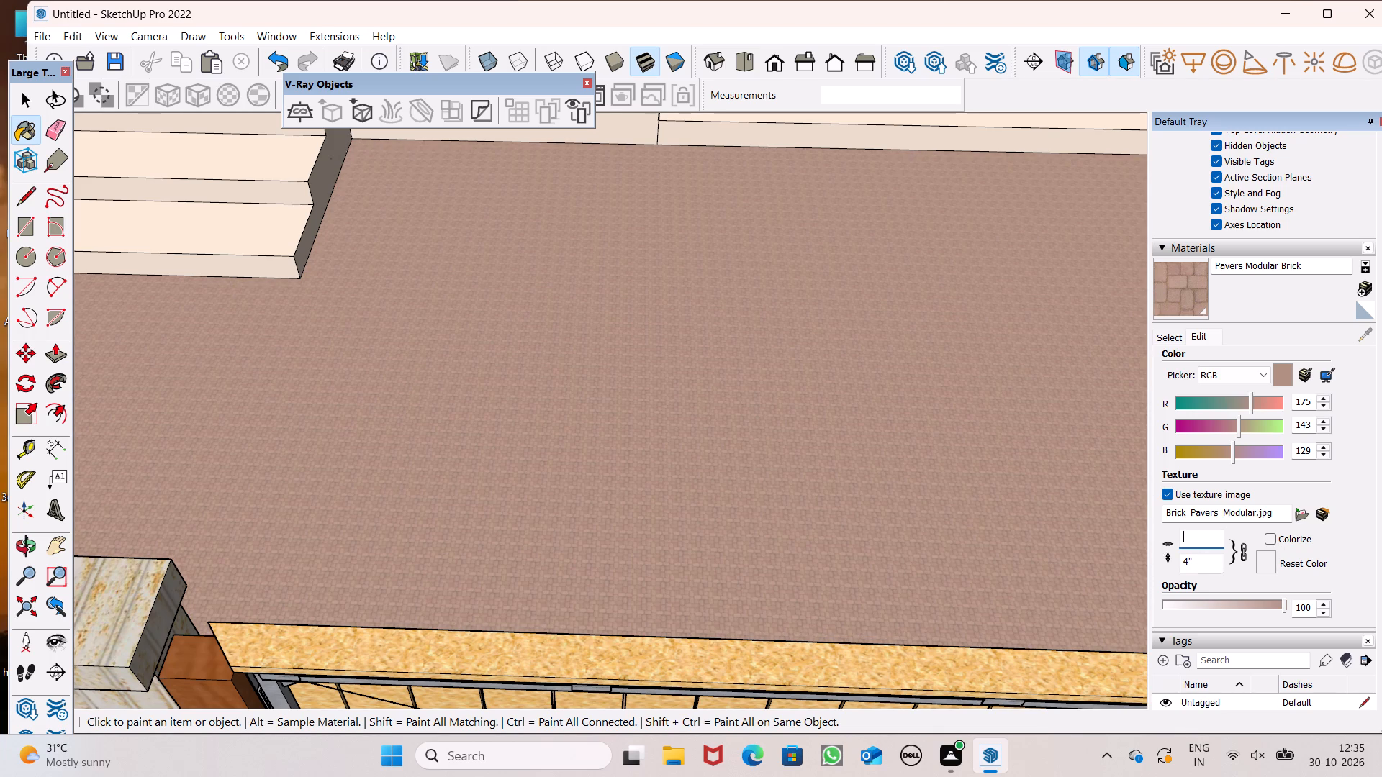
{"action": "key", "text": "8"}
{"action": "key", "text": "apostrophe"}
Shift the courtyard paving to a greyer tone by setting the material's red value to 147.
{"action": "scroll", "coordinate": [950, 463], "scroll_direction": "down", "scroll_amount": 9}
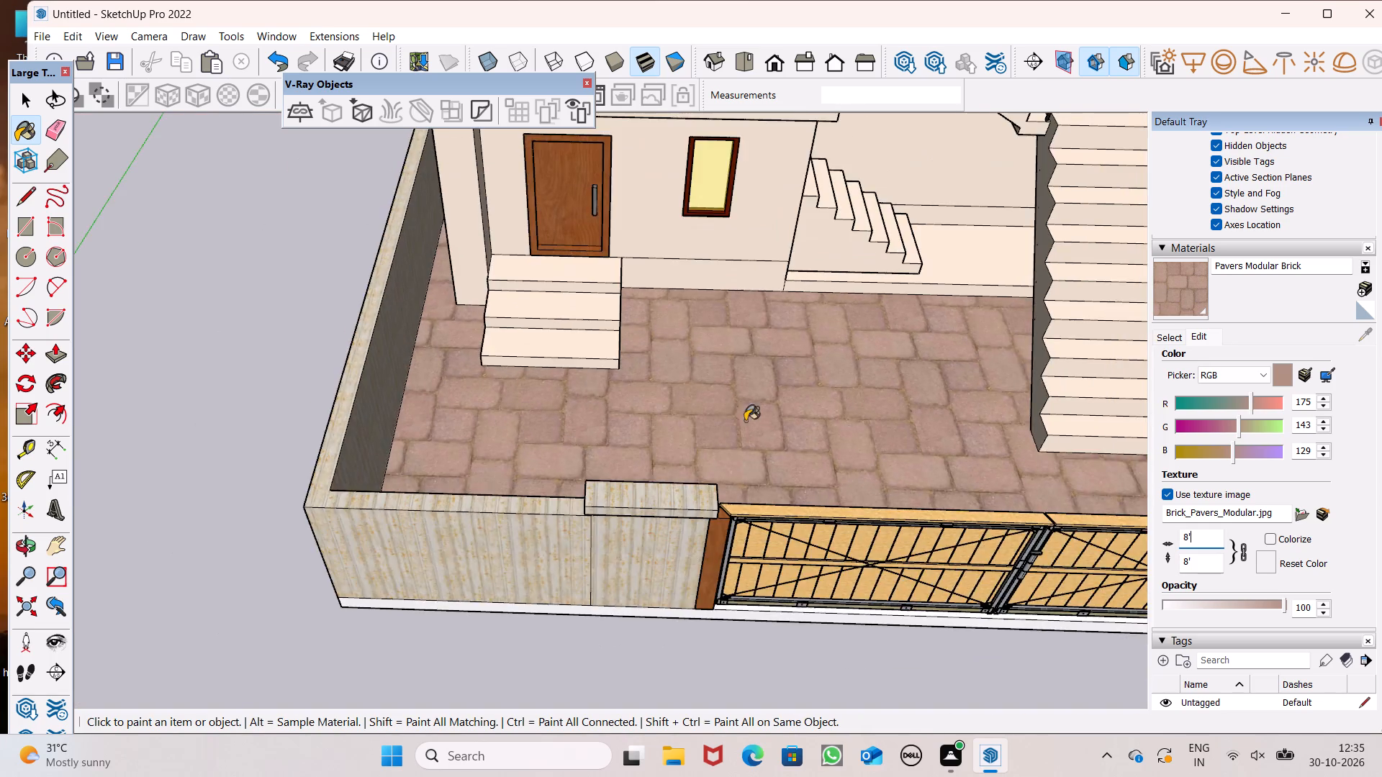
{"action": "scroll", "coordinate": [726, 412], "scroll_direction": "down", "scroll_amount": 6}
{"action": "middle_click_drag", "start_coordinate": [743, 498], "coordinate": [723, 404]}
{"action": "scroll", "coordinate": [721, 404], "scroll_direction": "up", "scroll_amount": 1}
{"action": "scroll", "coordinate": [1022, 444], "scroll_direction": "up", "scroll_amount": 3}
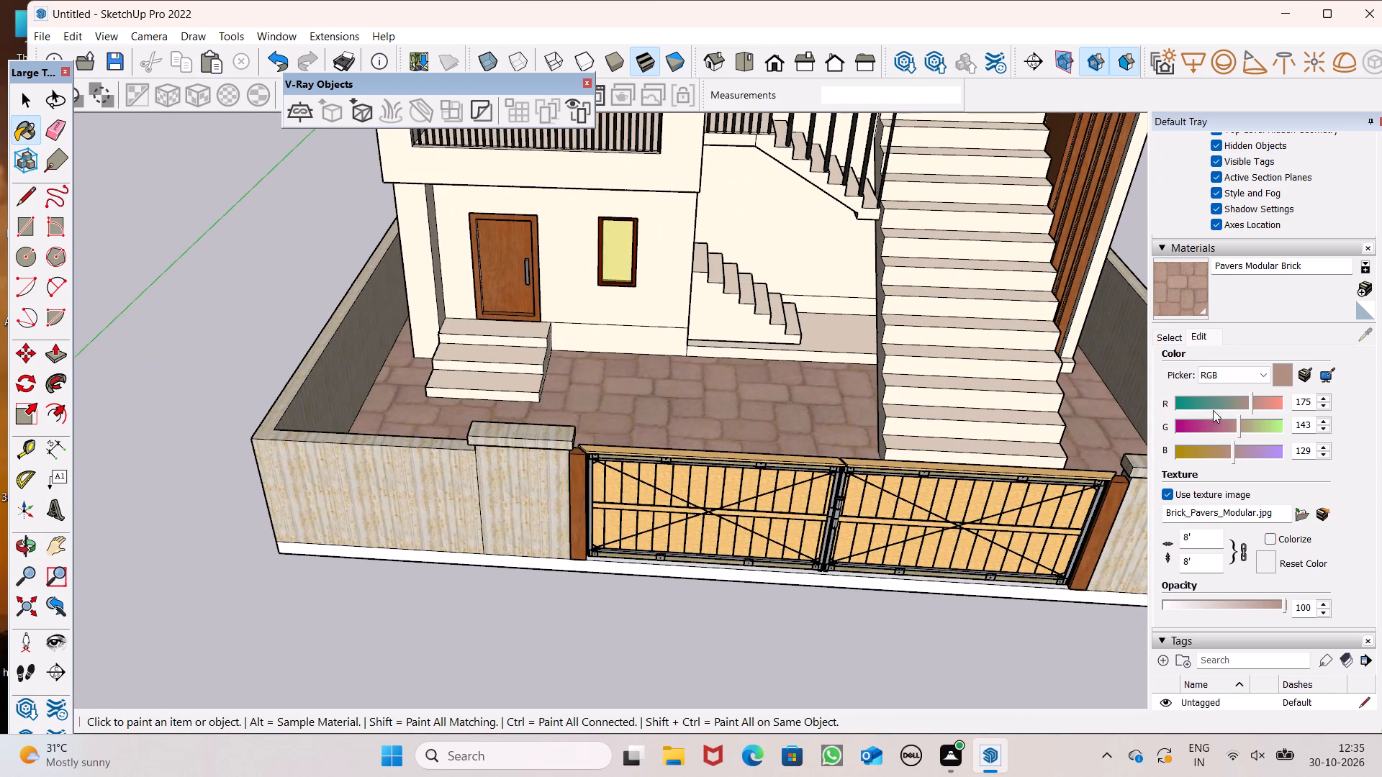
{"action": "left_click", "coordinate": [1237, 397]}
Draw a rectangle about 8' by 7' on the courtyard floor beside the entrance steps, near the house wall under the window.
{"action": "scroll", "coordinate": [677, 435], "scroll_direction": "down", "scroll_amount": 3}
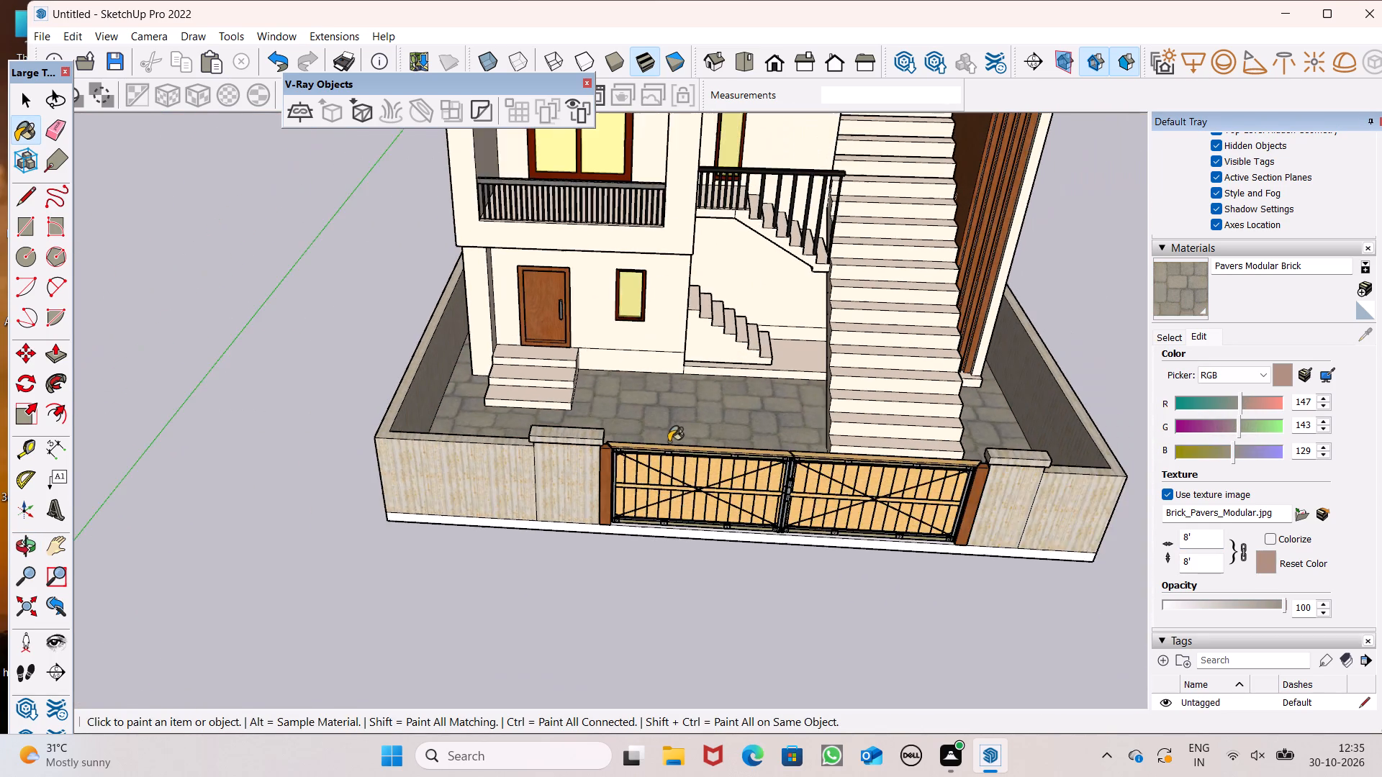
{"action": "middle_click_drag", "start_coordinate": [720, 524], "coordinate": [713, 657]}
{"action": "scroll", "coordinate": [724, 478], "scroll_direction": "up", "scroll_amount": 1}
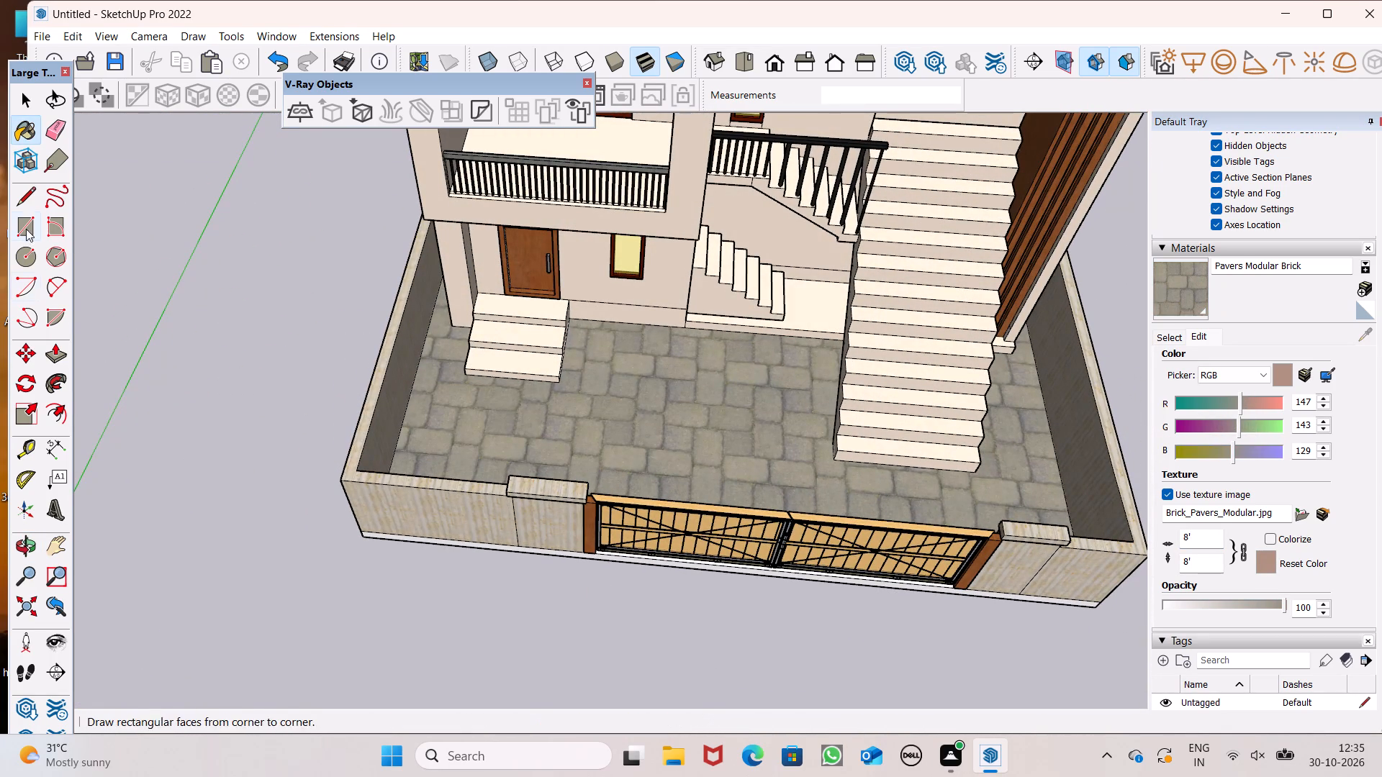
{"action": "left_click", "coordinate": [24, 208]}
{"action": "middle_click_drag", "start_coordinate": [197, 233], "coordinate": [299, 368]}
{"action": "middle_click_drag", "start_coordinate": [258, 323], "coordinate": [256, 315]}
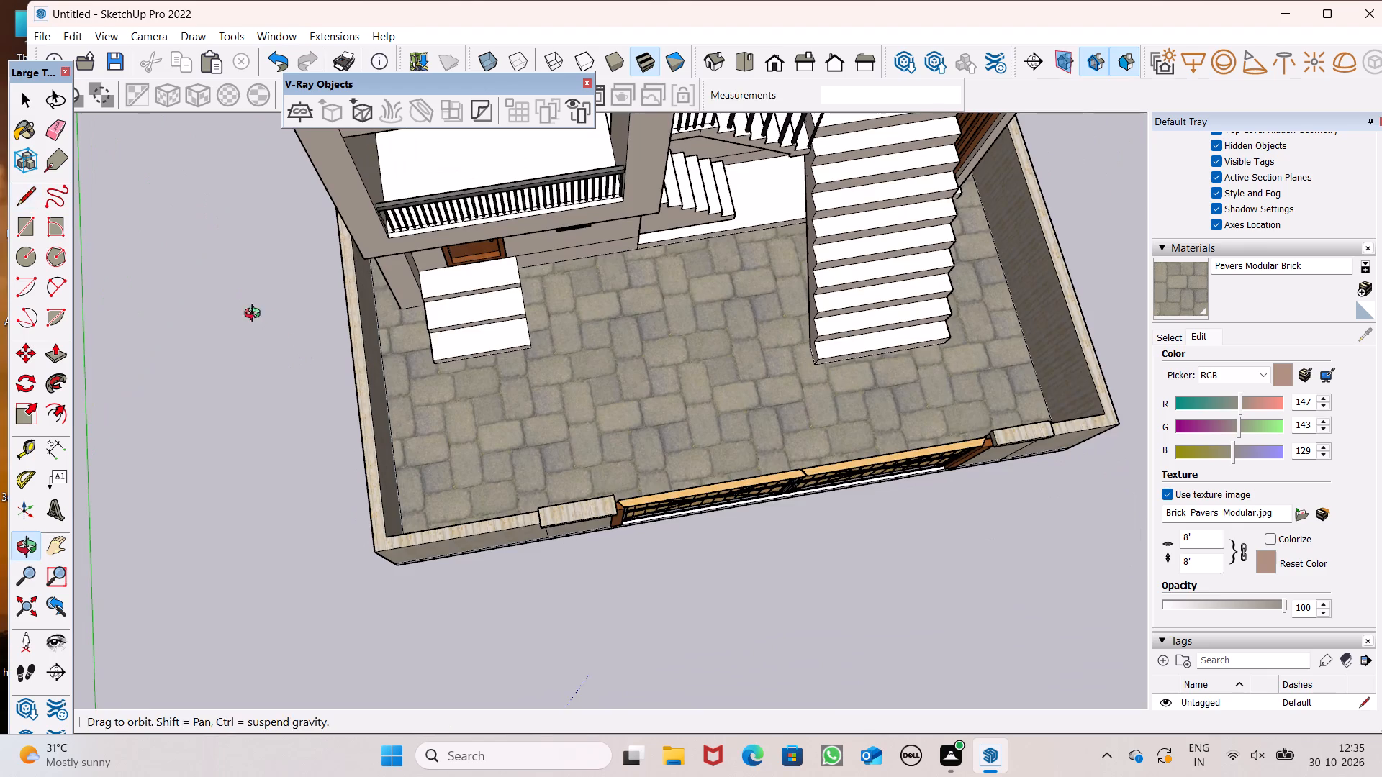
{"action": "middle_click_drag", "start_coordinate": [256, 315], "coordinate": [164, 190]}
{"action": "left_click", "coordinate": [22, 230]}
{"action": "scroll", "coordinate": [298, 386], "scroll_direction": "up", "scroll_amount": 1}
{"action": "middle_click_drag", "start_coordinate": [299, 386], "coordinate": [363, 401]}
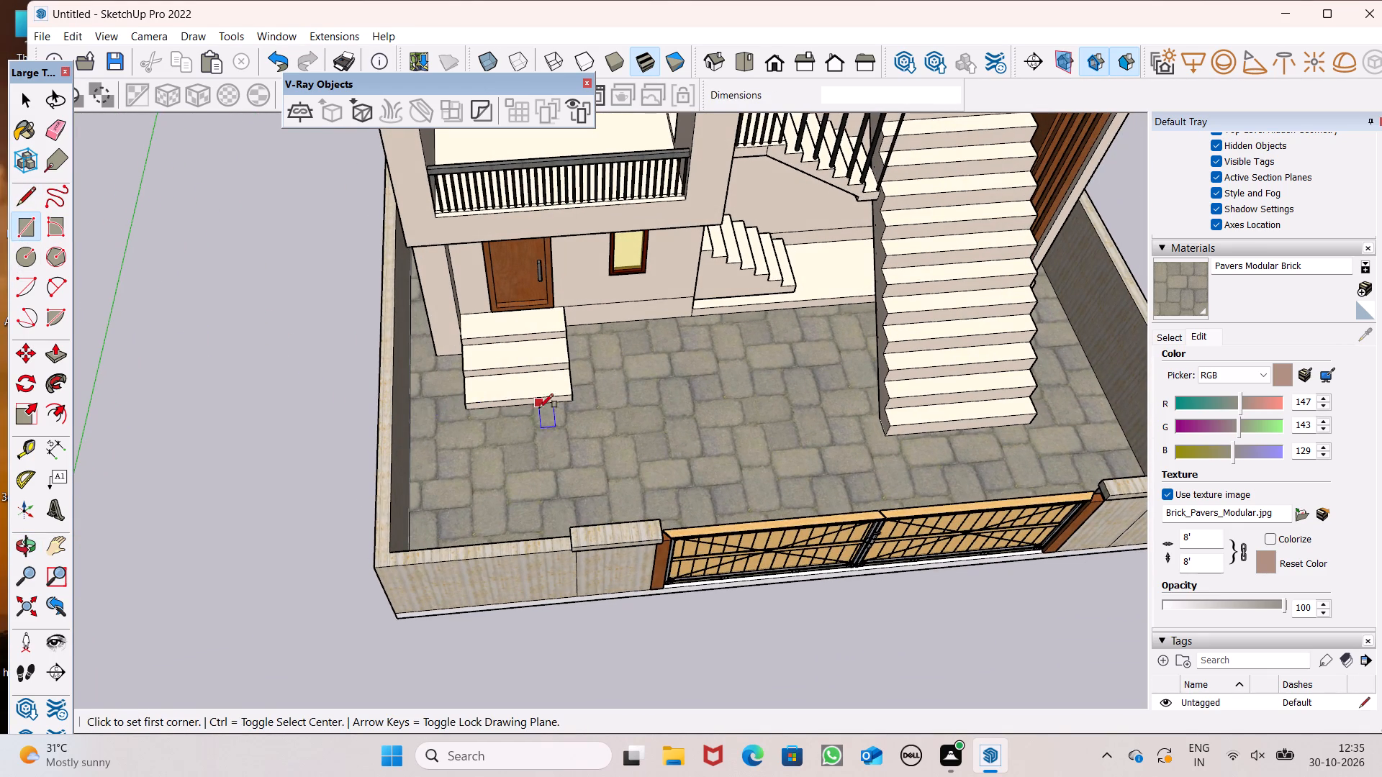
{"action": "middle_click_drag", "start_coordinate": [538, 367], "coordinate": [475, 271]}
{"action": "scroll", "coordinate": [657, 431], "scroll_direction": "up", "scroll_amount": 8}
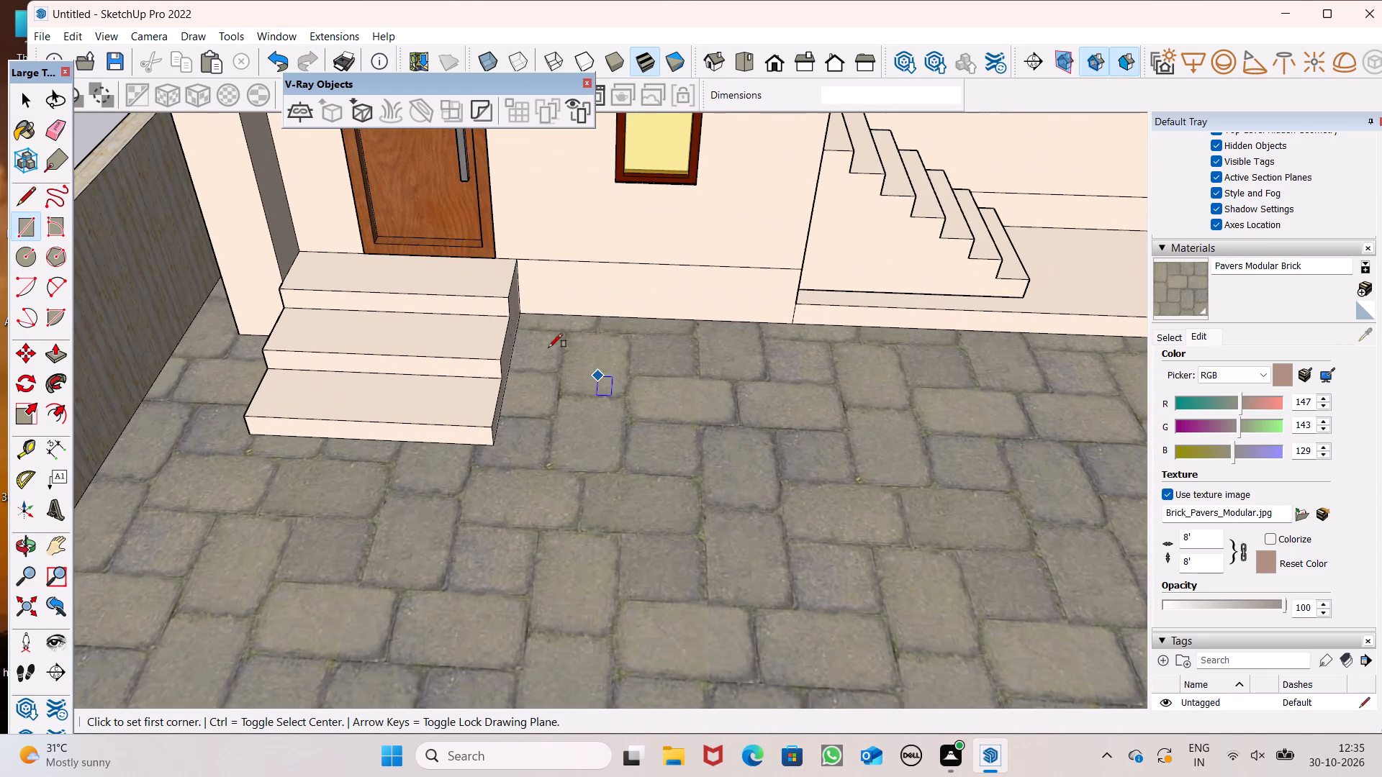
{"action": "left_click", "coordinate": [532, 316]}
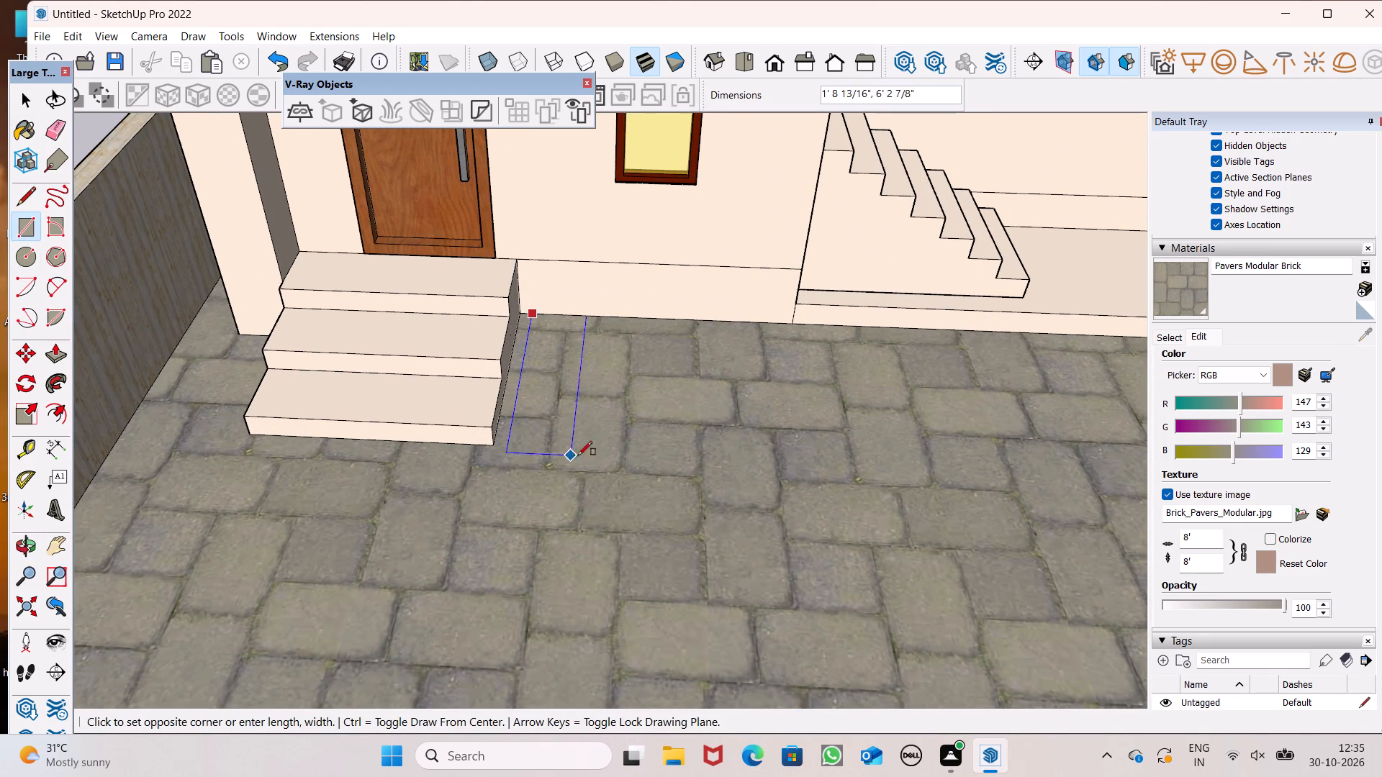
{"action": "left_click", "coordinate": [813, 489]}
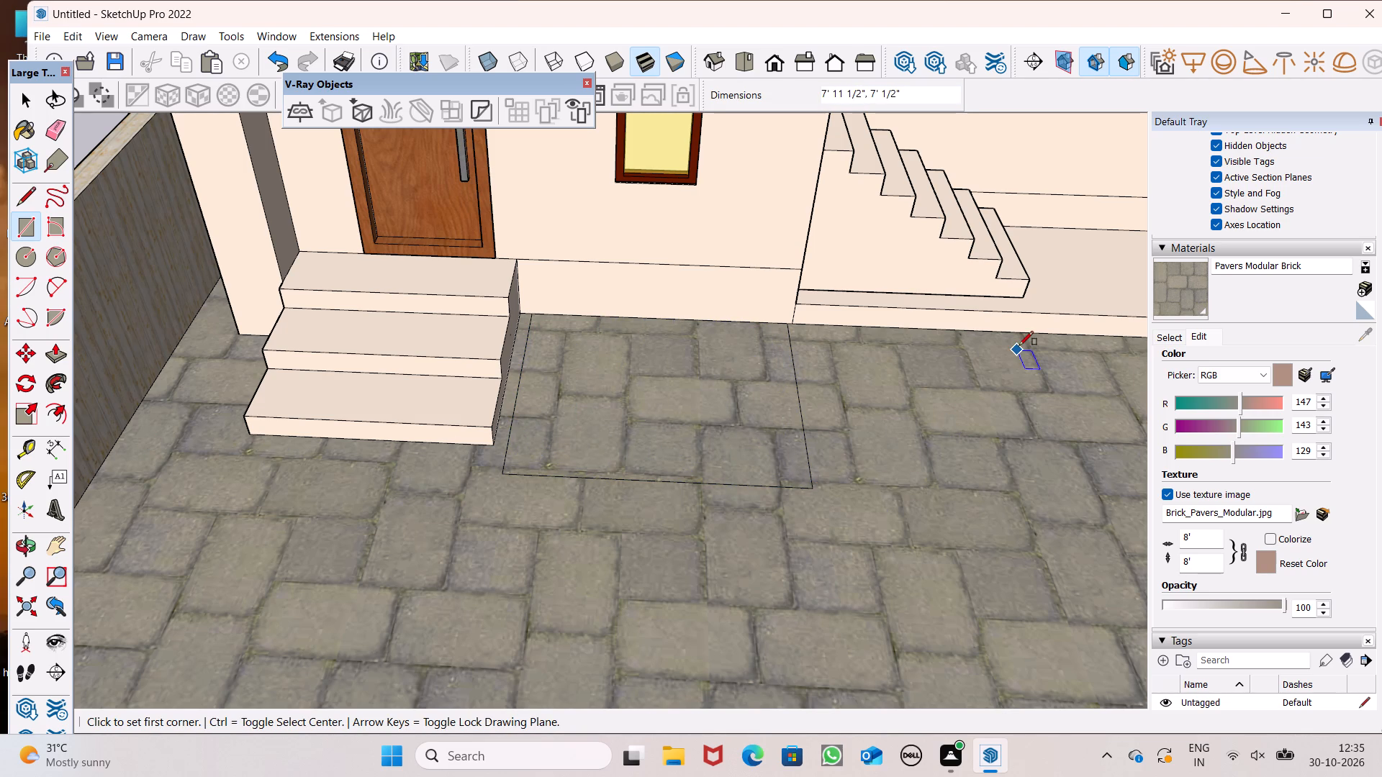
Paint the rectangle beside the entrance steps with Vegetation Grass Artificial from the landscaping materials.
{"action": "scroll", "coordinate": [1068, 412], "scroll_direction": "down", "scroll_amount": 2}
{"action": "scroll", "coordinate": [1243, 469], "scroll_direction": "down", "scroll_amount": 4}
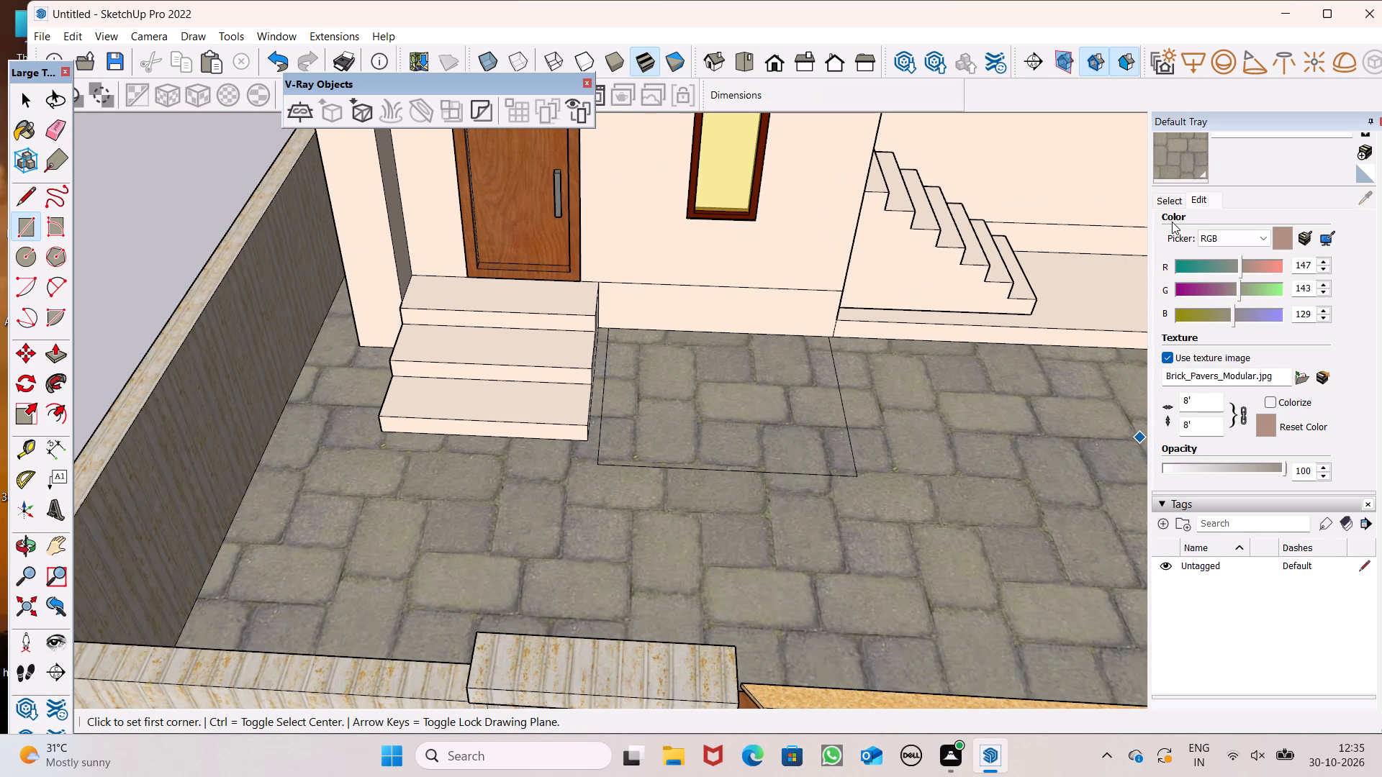
{"action": "left_click", "coordinate": [1168, 206]}
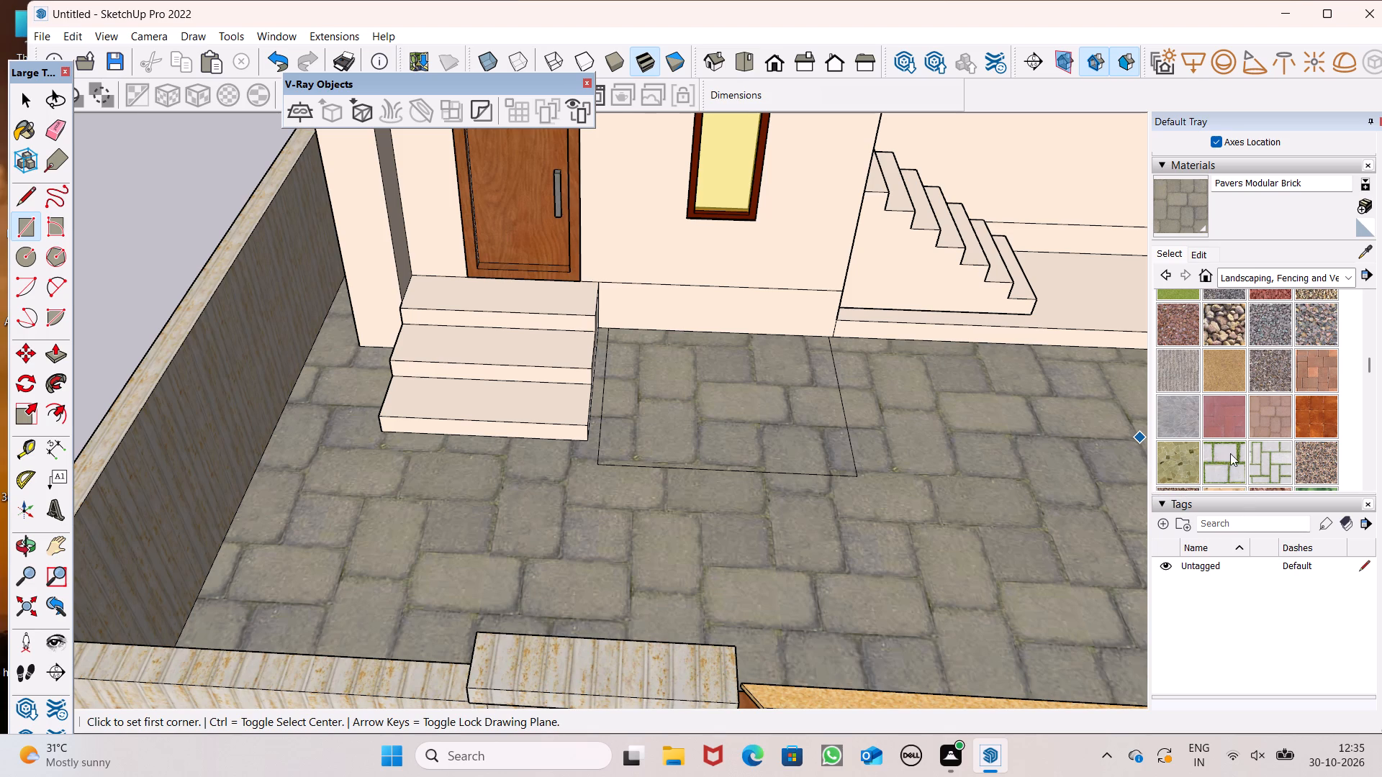
{"action": "scroll", "coordinate": [1218, 419], "scroll_direction": "down", "scroll_amount": 2}
{"action": "left_click", "coordinate": [1314, 381]}
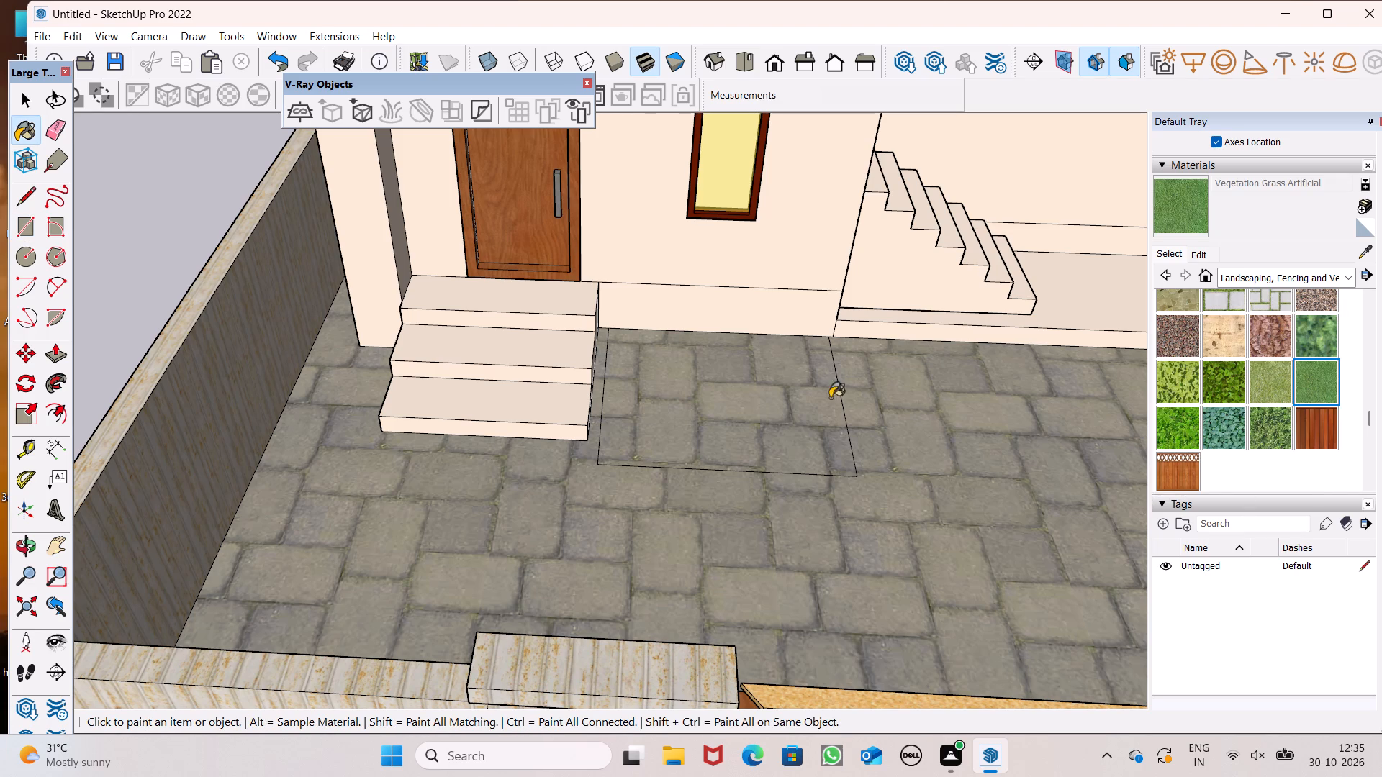
{"action": "left_click", "coordinate": [678, 396]}
Examine the grass patch, front facade and balcony undersides from several angles.
{"action": "scroll", "coordinate": [630, 396], "scroll_direction": "down", "scroll_amount": 5}
{"action": "middle_click_drag", "start_coordinate": [700, 501], "coordinate": [461, 422]}
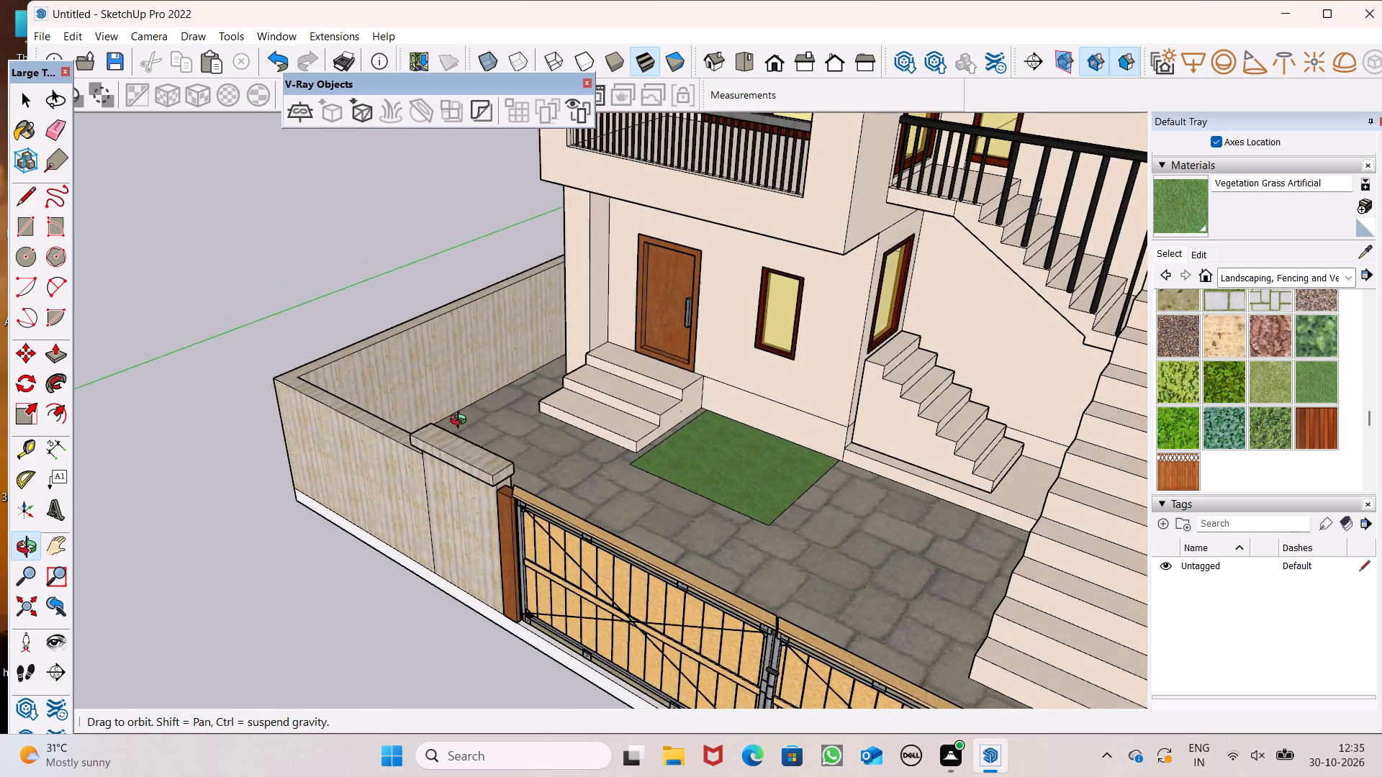
{"action": "middle_click_drag", "start_coordinate": [461, 422], "coordinate": [572, 523]}
{"action": "key", "text": "space"}
{"action": "scroll", "coordinate": [551, 455], "scroll_direction": "down", "scroll_amount": 3}
{"action": "middle_click_drag", "start_coordinate": [554, 455], "coordinate": [554, 339]}
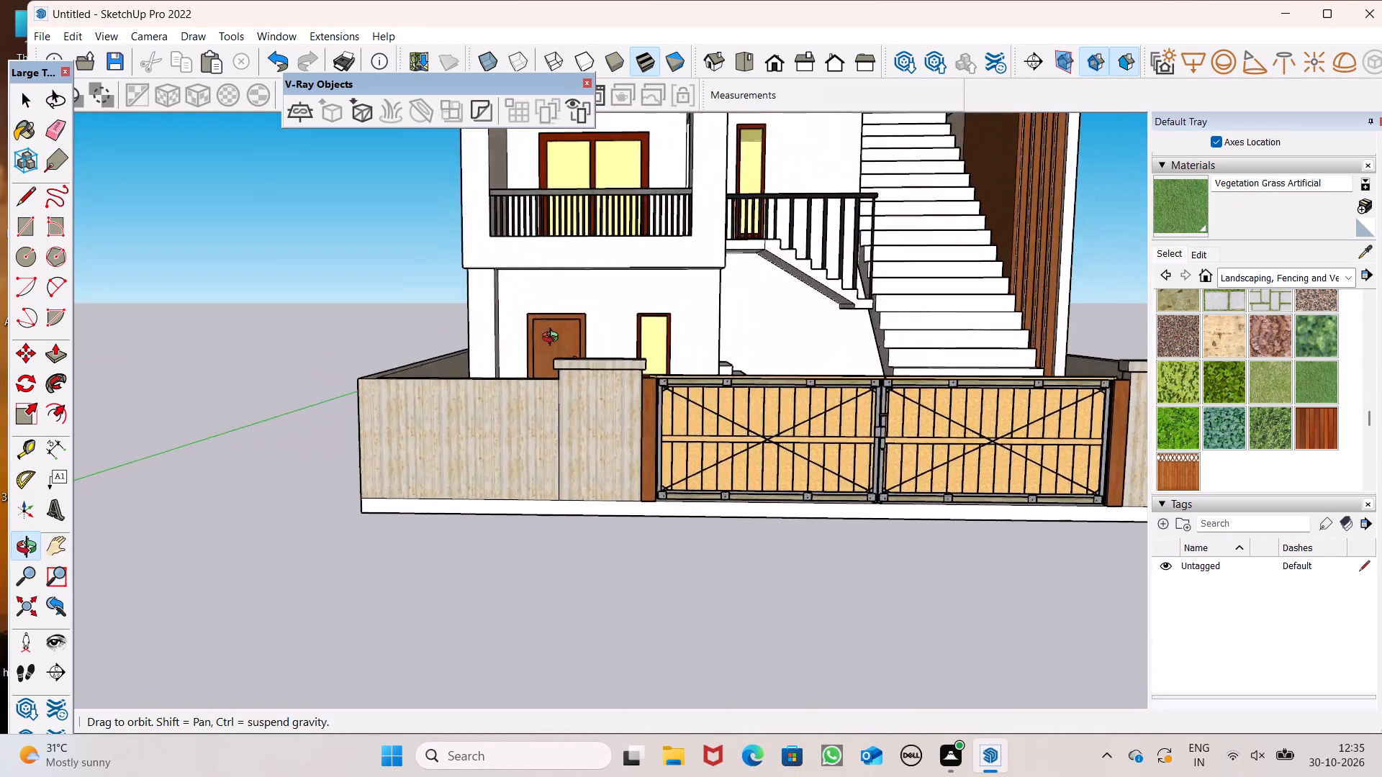
{"action": "middle_click_drag", "start_coordinate": [554, 339], "coordinate": [571, 269]}
{"action": "scroll", "coordinate": [571, 275], "scroll_direction": "up", "scroll_amount": 9}
{"action": "middle_click_drag", "start_coordinate": [643, 243], "coordinate": [619, 327]}
{"action": "scroll", "coordinate": [609, 357], "scroll_direction": "down", "scroll_amount": 7}
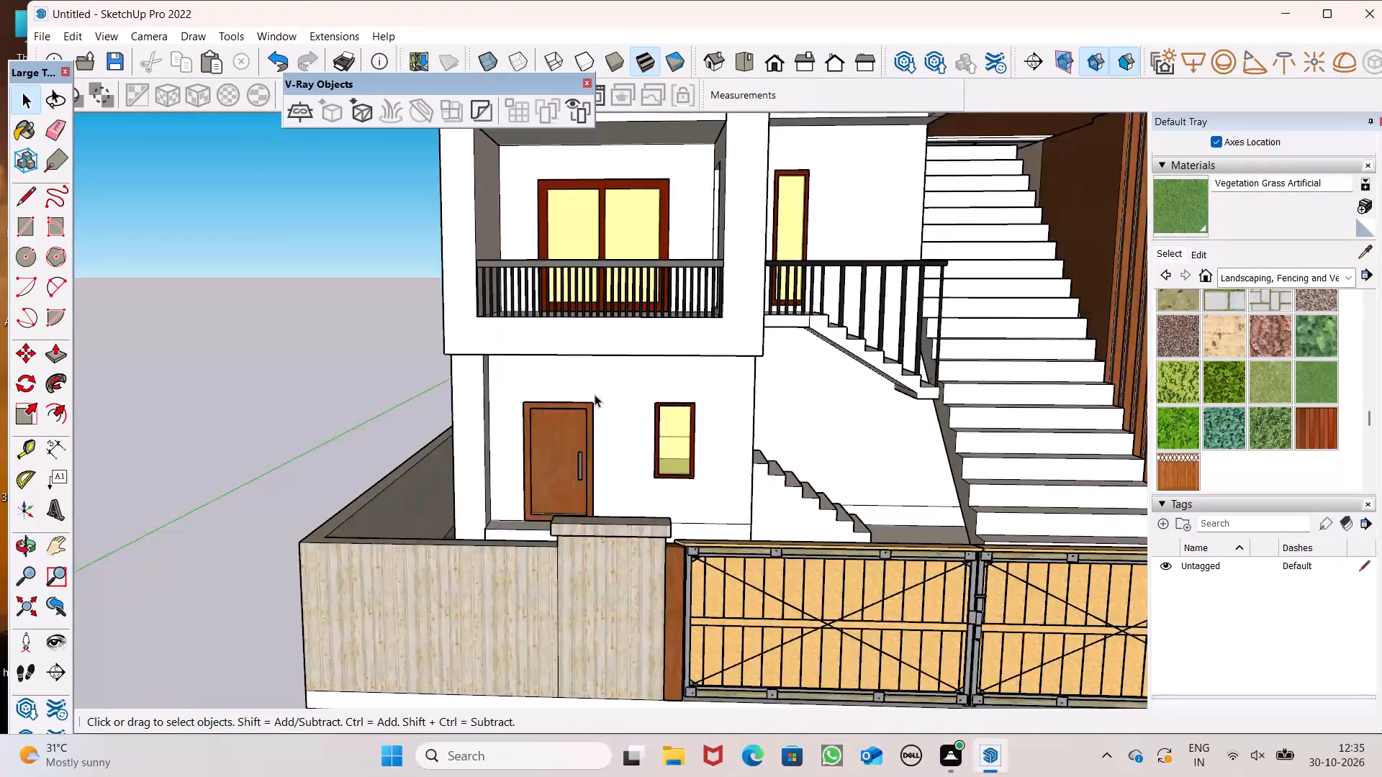
{"action": "scroll", "coordinate": [595, 394], "scroll_direction": "down", "scroll_amount": 5}
{"action": "scroll", "coordinate": [717, 357], "scroll_direction": "down", "scroll_amount": 5}
{"action": "middle_click_drag", "start_coordinate": [712, 307], "coordinate": [694, 173]}
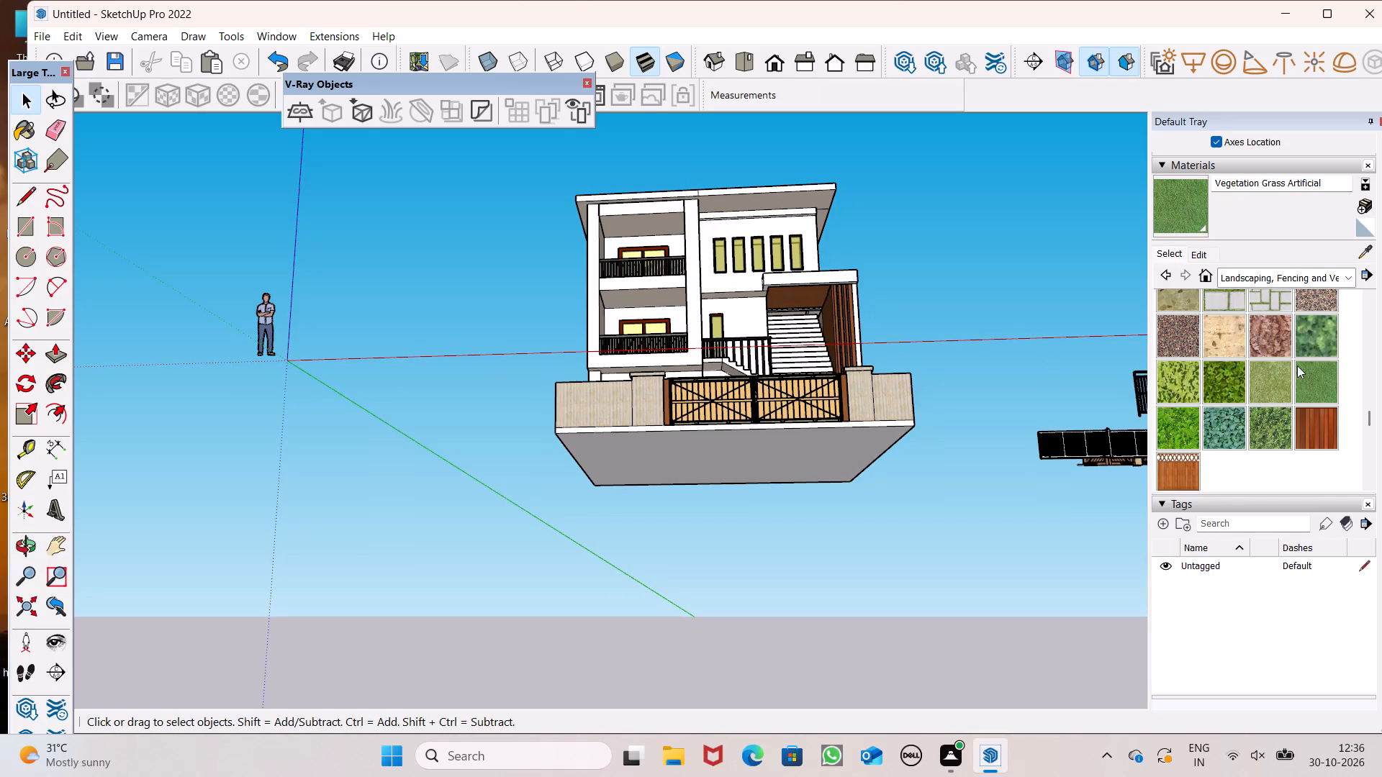
Paint the ceilings of the upper and lower front balconies with Wood Floor Parquet from the Wood materials.
{"action": "scroll", "coordinate": [1297, 365], "scroll_direction": "down", "scroll_amount": 1}
{"action": "left_click", "coordinate": [1296, 270]}
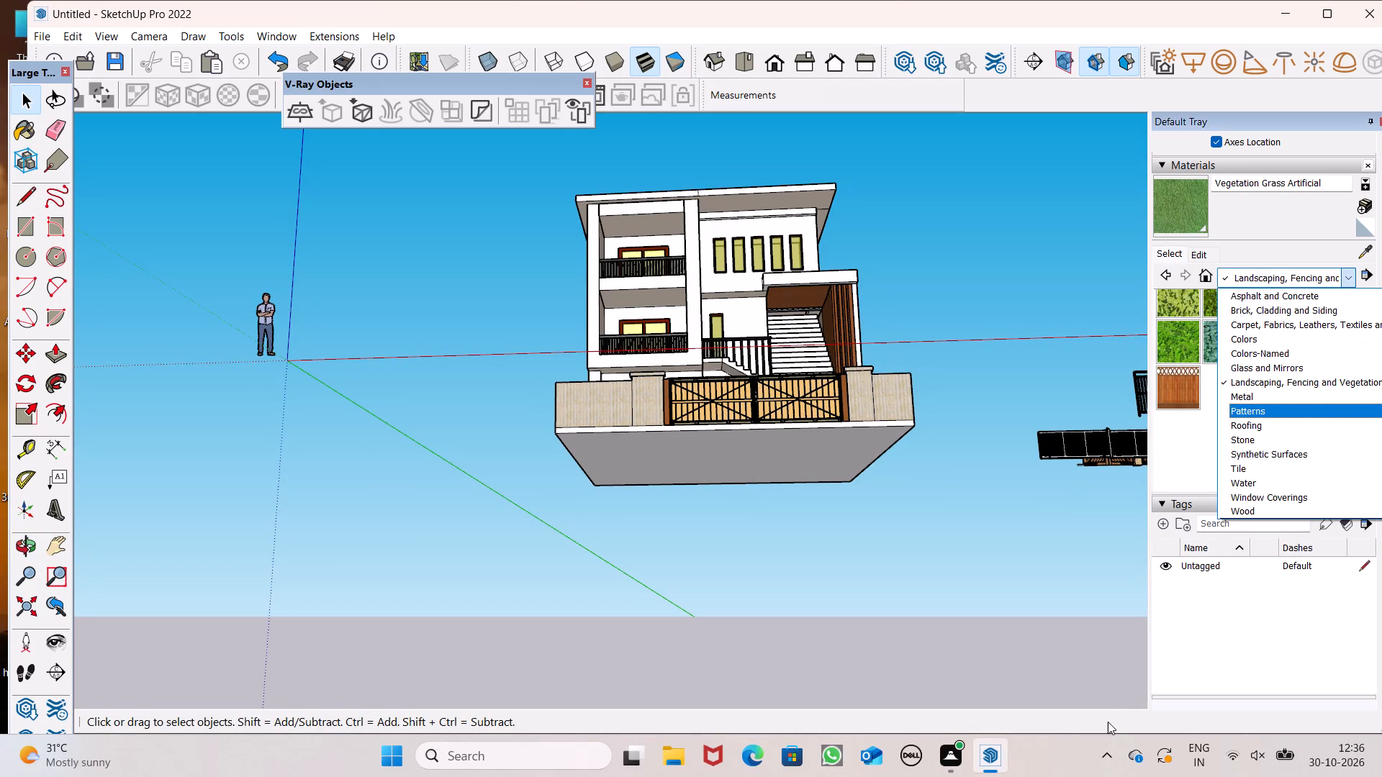
{"action": "left_click", "coordinate": [1249, 515]}
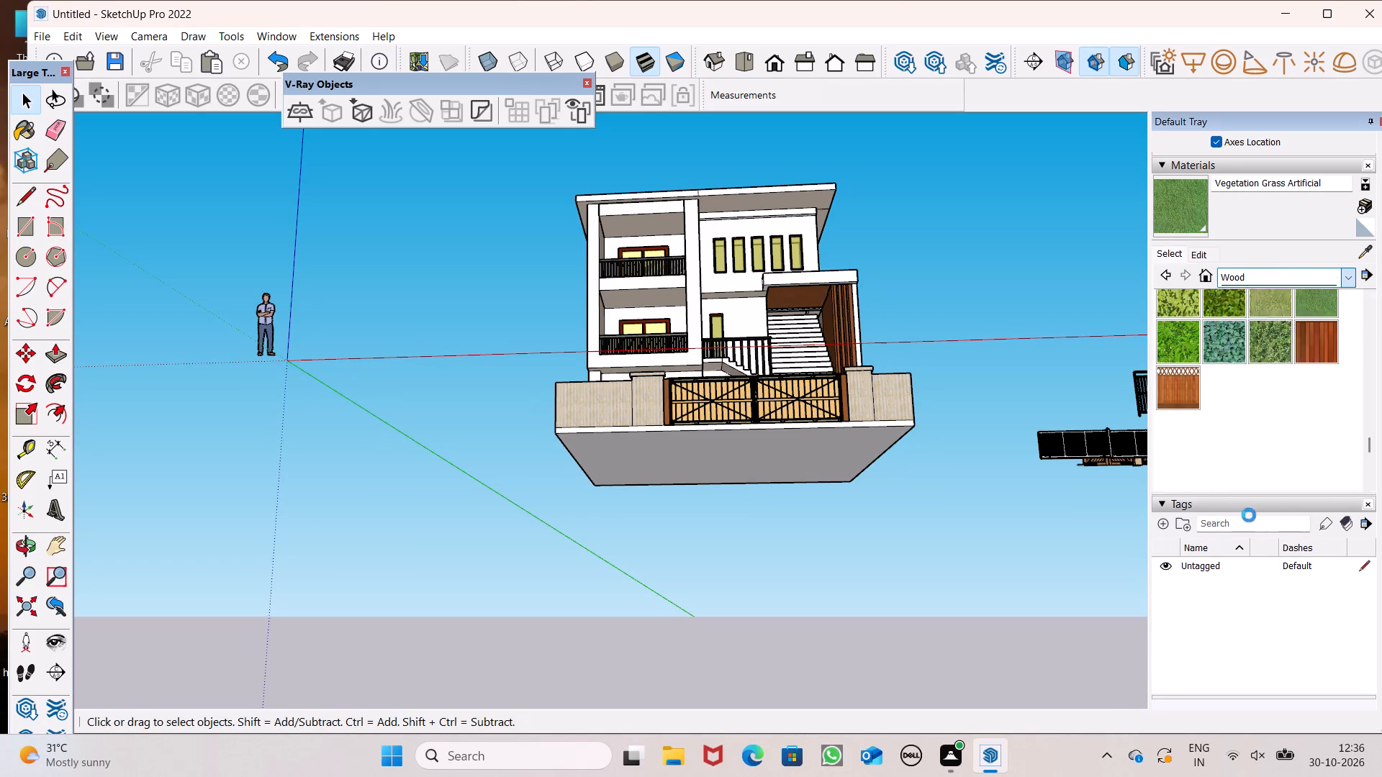
{"action": "left_click", "coordinate": [1269, 366]}
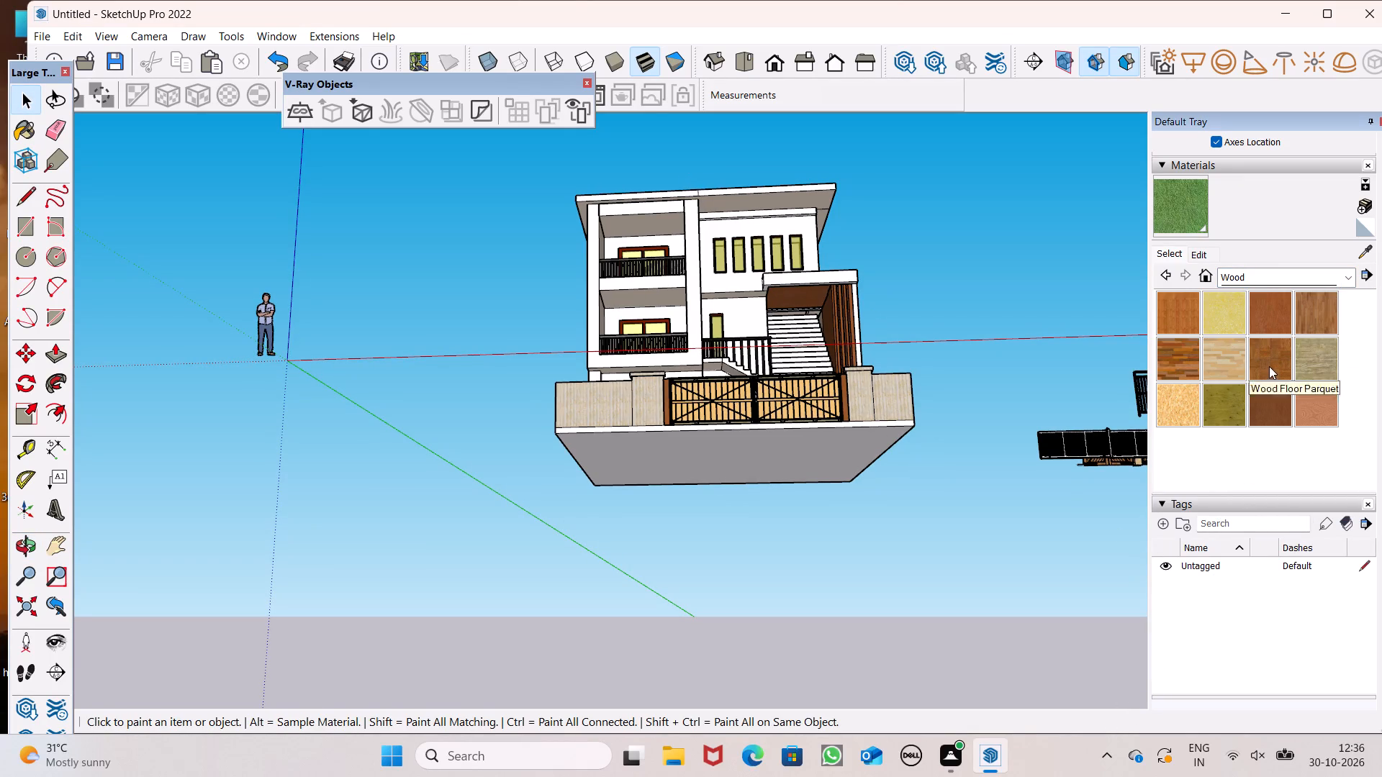
{"action": "scroll", "coordinate": [567, 378], "scroll_direction": "up", "scroll_amount": 5}
{"action": "scroll", "coordinate": [615, 236], "scroll_direction": "up", "scroll_amount": 1}
{"action": "scroll", "coordinate": [640, 277], "scroll_direction": "down", "scroll_amount": 1}
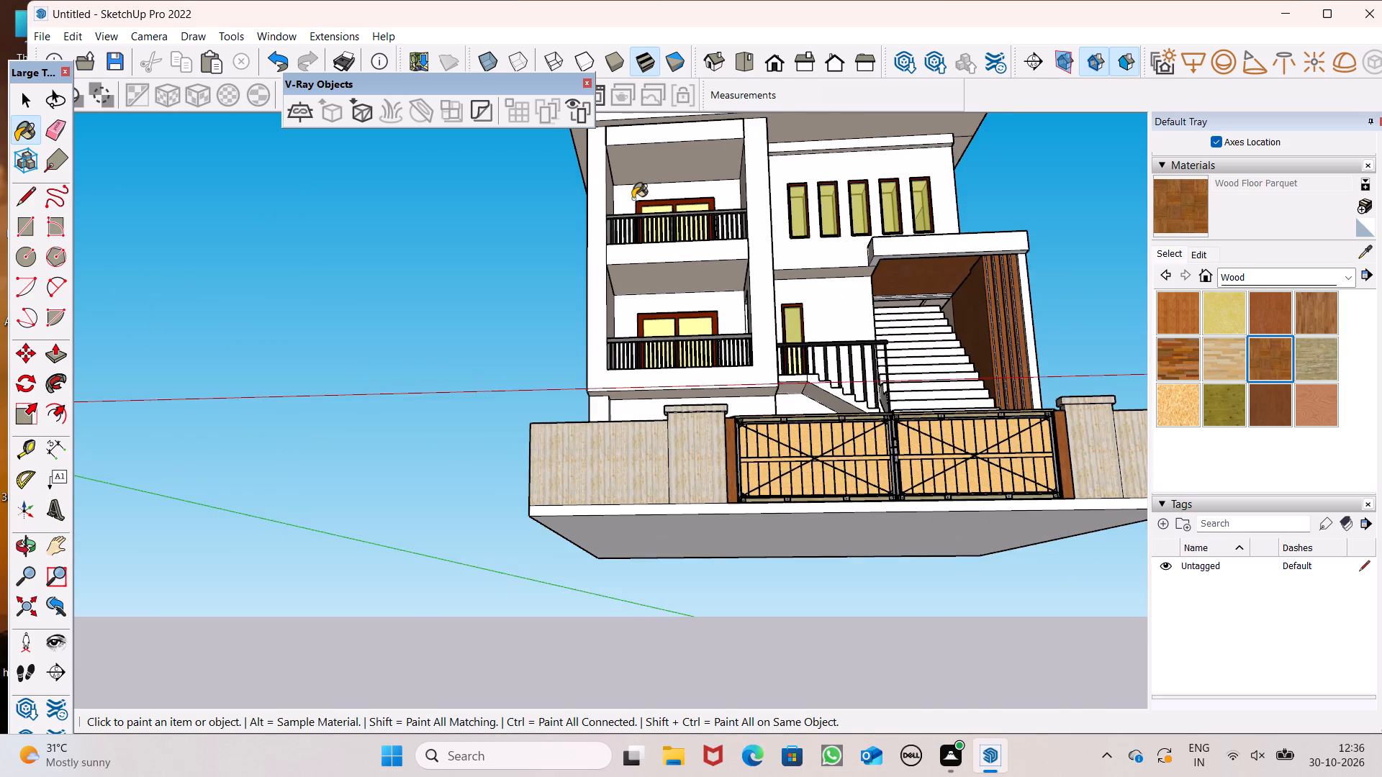
{"action": "scroll", "coordinate": [633, 198], "scroll_direction": "up", "scroll_amount": 5}
{"action": "left_click", "coordinate": [636, 152]}
{"action": "middle_click_drag", "start_coordinate": [660, 324], "coordinate": [615, 214]}
{"action": "scroll", "coordinate": [615, 214], "scroll_direction": "up", "scroll_amount": 1}
{"action": "left_click", "coordinate": [705, 371]}
Examine the balcony ceilings and the upper front facade from several angles.
{"action": "scroll", "coordinate": [676, 242], "scroll_direction": "down", "scroll_amount": 5}
{"action": "middle_click_drag", "start_coordinate": [750, 354], "coordinate": [732, 485]}
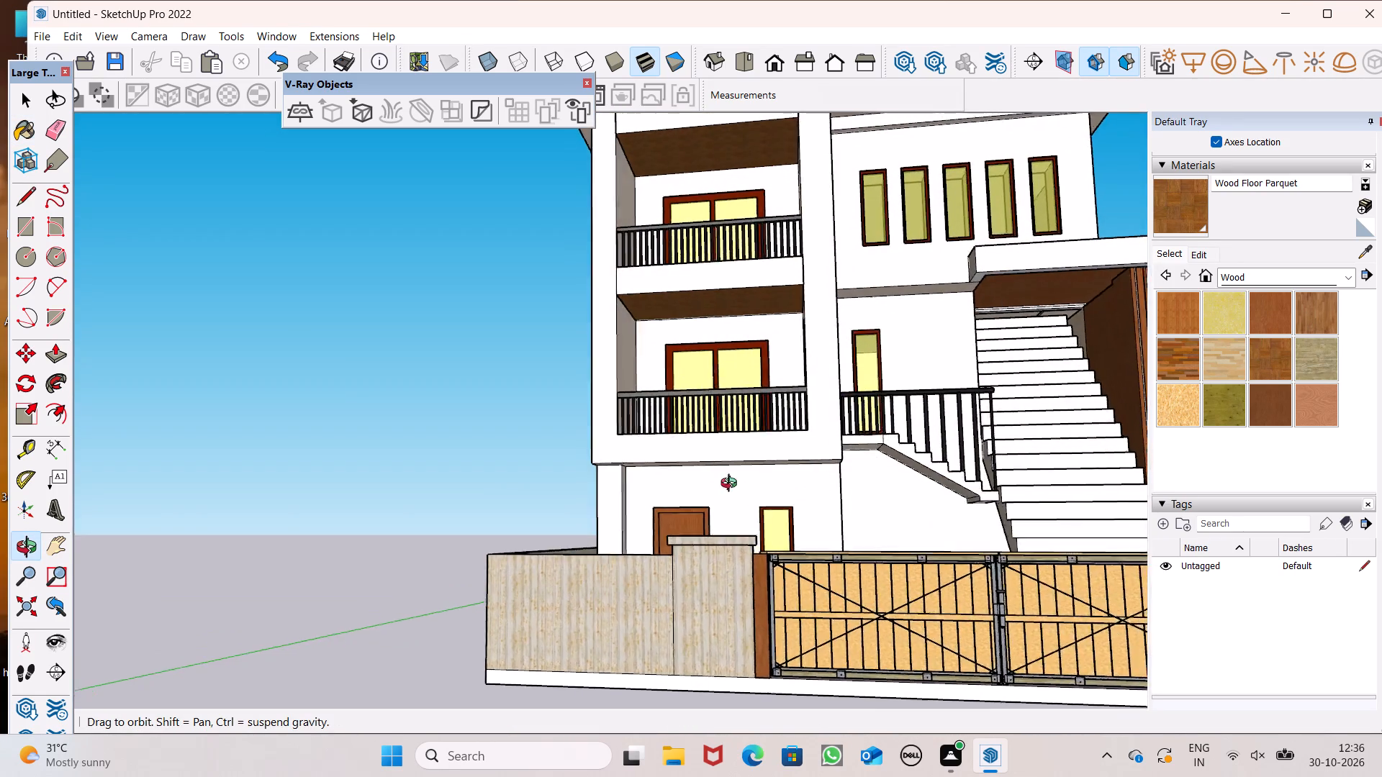
{"action": "middle_click_drag", "start_coordinate": [732, 485], "coordinate": [613, 489]}
{"action": "scroll", "coordinate": [777, 460], "scroll_direction": "up", "scroll_amount": 3}
{"action": "middle_click_drag", "start_coordinate": [718, 414], "coordinate": [707, 429]}
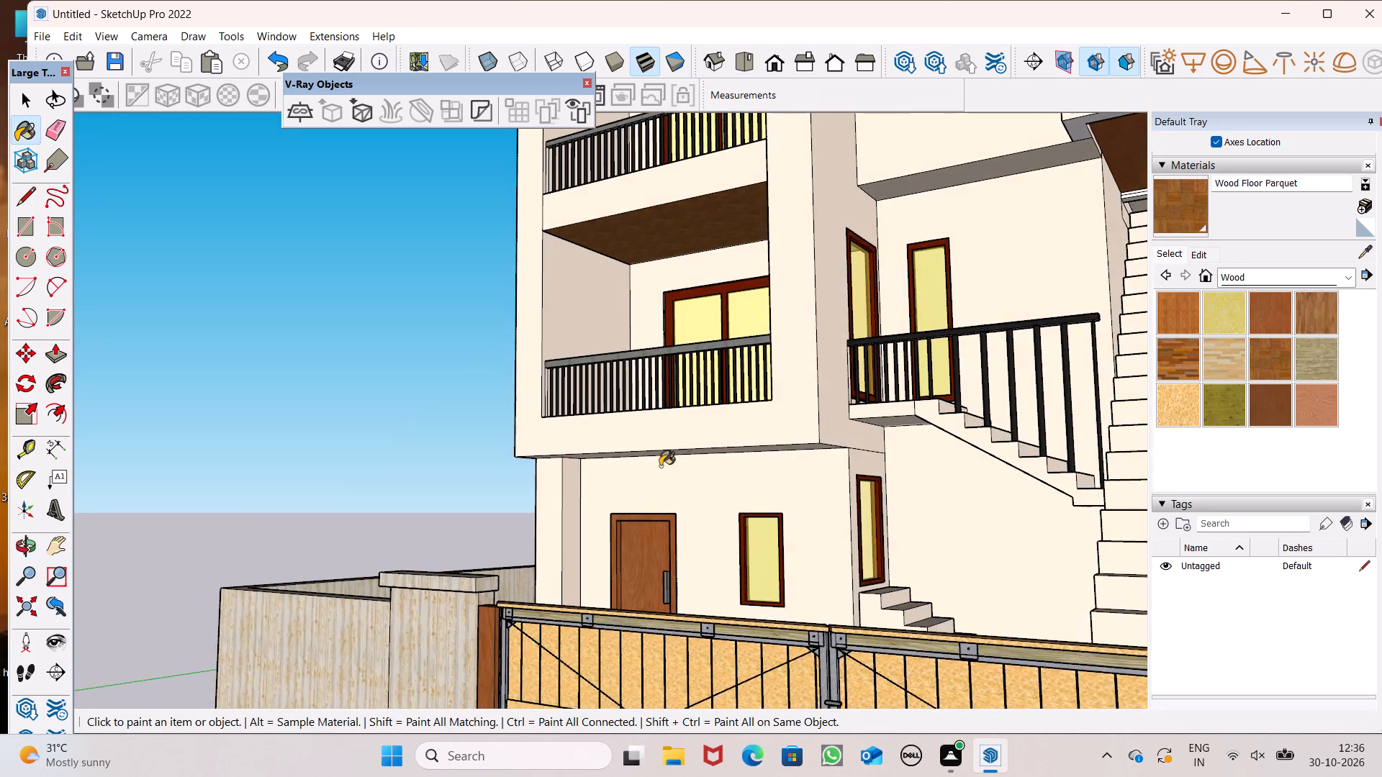
{"action": "scroll", "coordinate": [650, 470], "scroll_direction": "down", "scroll_amount": 2}
{"action": "scroll", "coordinate": [503, 445], "scroll_direction": "down", "scroll_amount": 7}
{"action": "middle_click_drag", "start_coordinate": [507, 488], "coordinate": [823, 573]}
{"action": "scroll", "coordinate": [693, 307], "scroll_direction": "up", "scroll_amount": 7}
{"action": "key", "text": "space"}
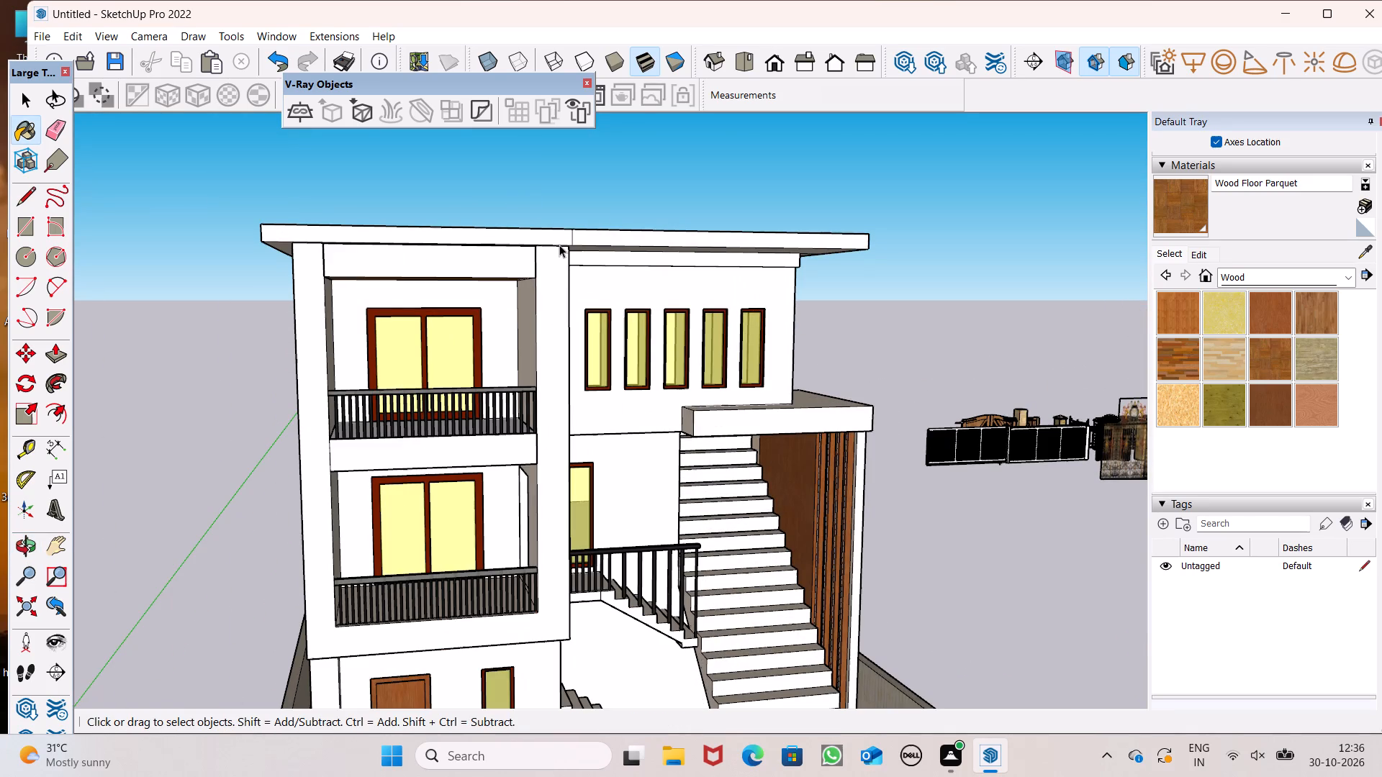
Paint the front, end and underside of the band beneath the roof, above the five narrow windows, with Color E02.
{"action": "scroll", "coordinate": [564, 265], "scroll_direction": "down", "scroll_amount": 2}
{"action": "middle_click_drag", "start_coordinate": [551, 289], "coordinate": [507, 199]}
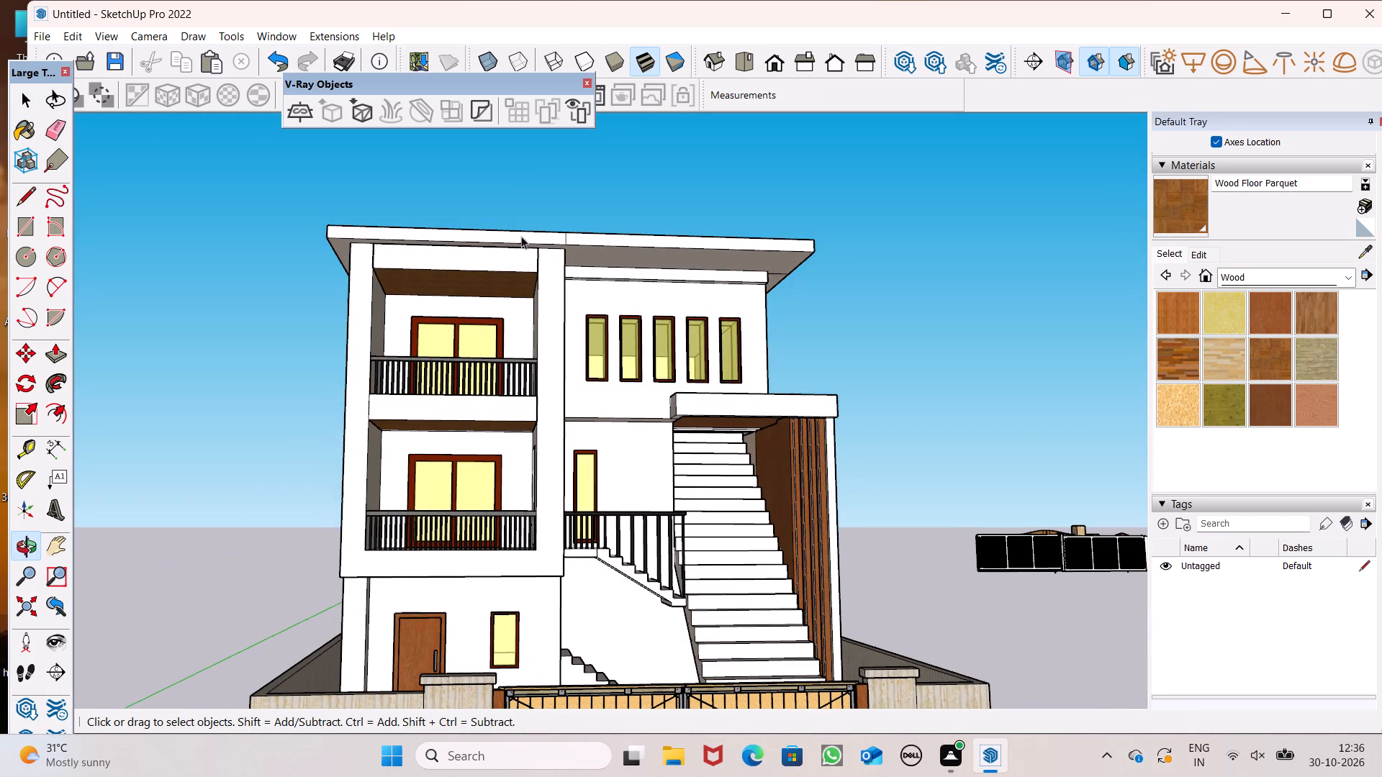
{"action": "left_click", "coordinate": [1268, 275]}
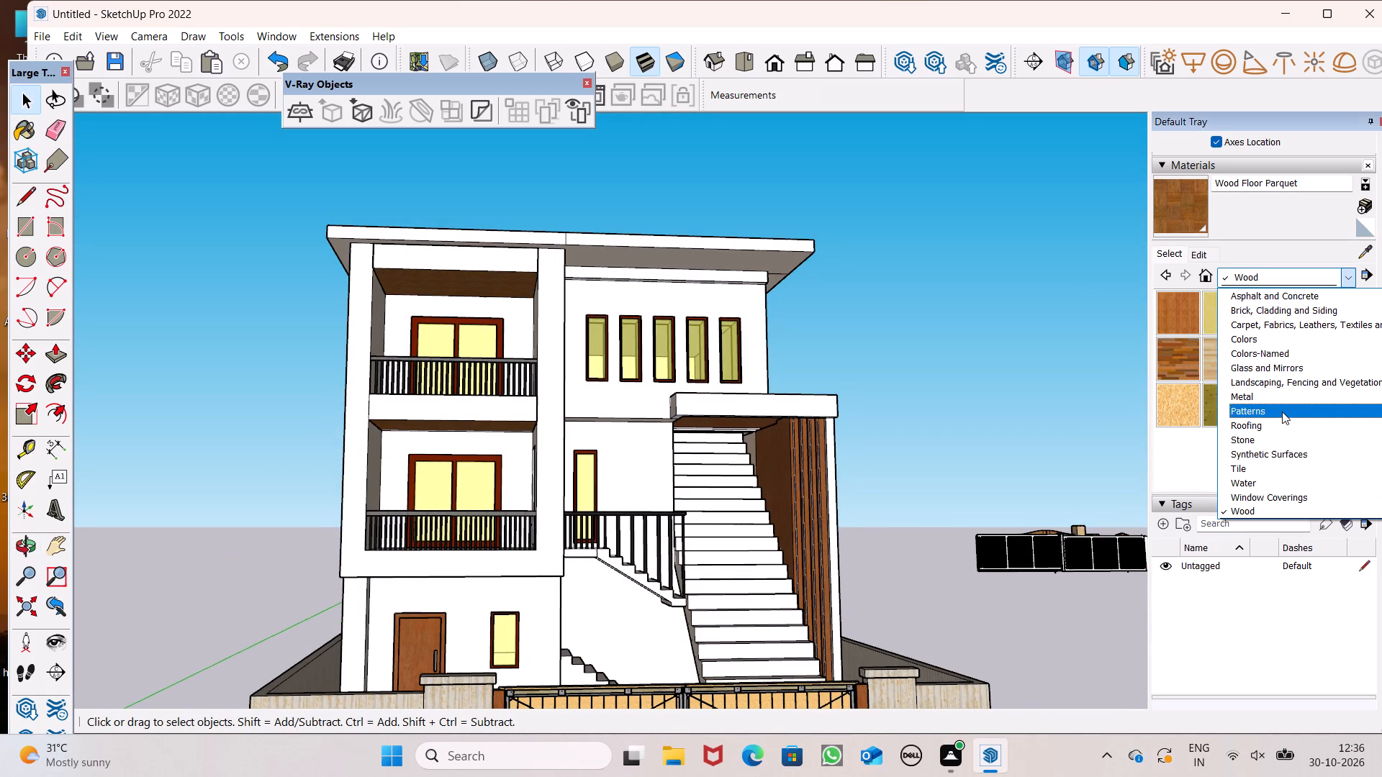
{"action": "left_click", "coordinate": [1282, 342]}
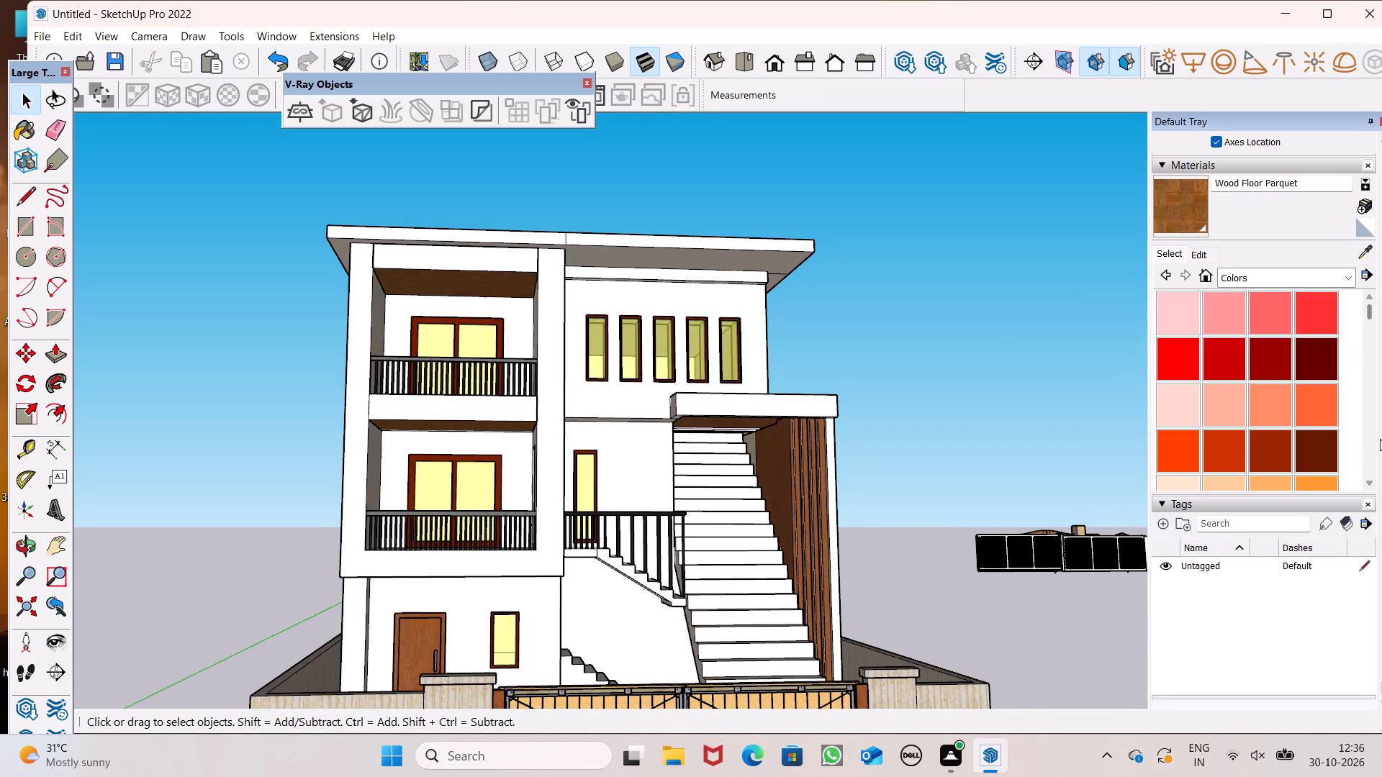
{"action": "scroll", "coordinate": [1281, 355], "scroll_direction": "down", "scroll_amount": 5}
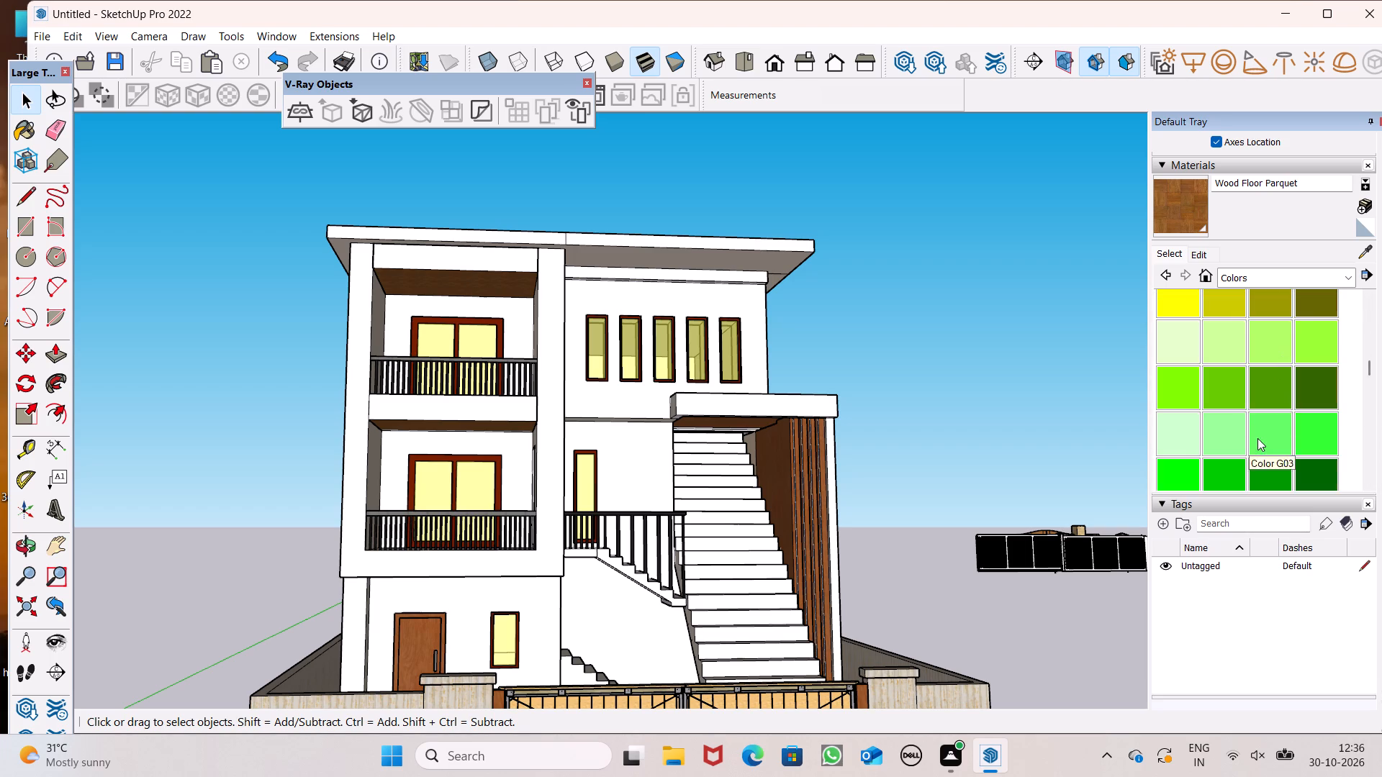
{"action": "scroll", "coordinate": [1257, 438], "scroll_direction": "up", "scroll_amount": 2}
{"action": "left_click", "coordinate": [1210, 429]}
{"action": "scroll", "coordinate": [933, 332], "scroll_direction": "up", "scroll_amount": 1}
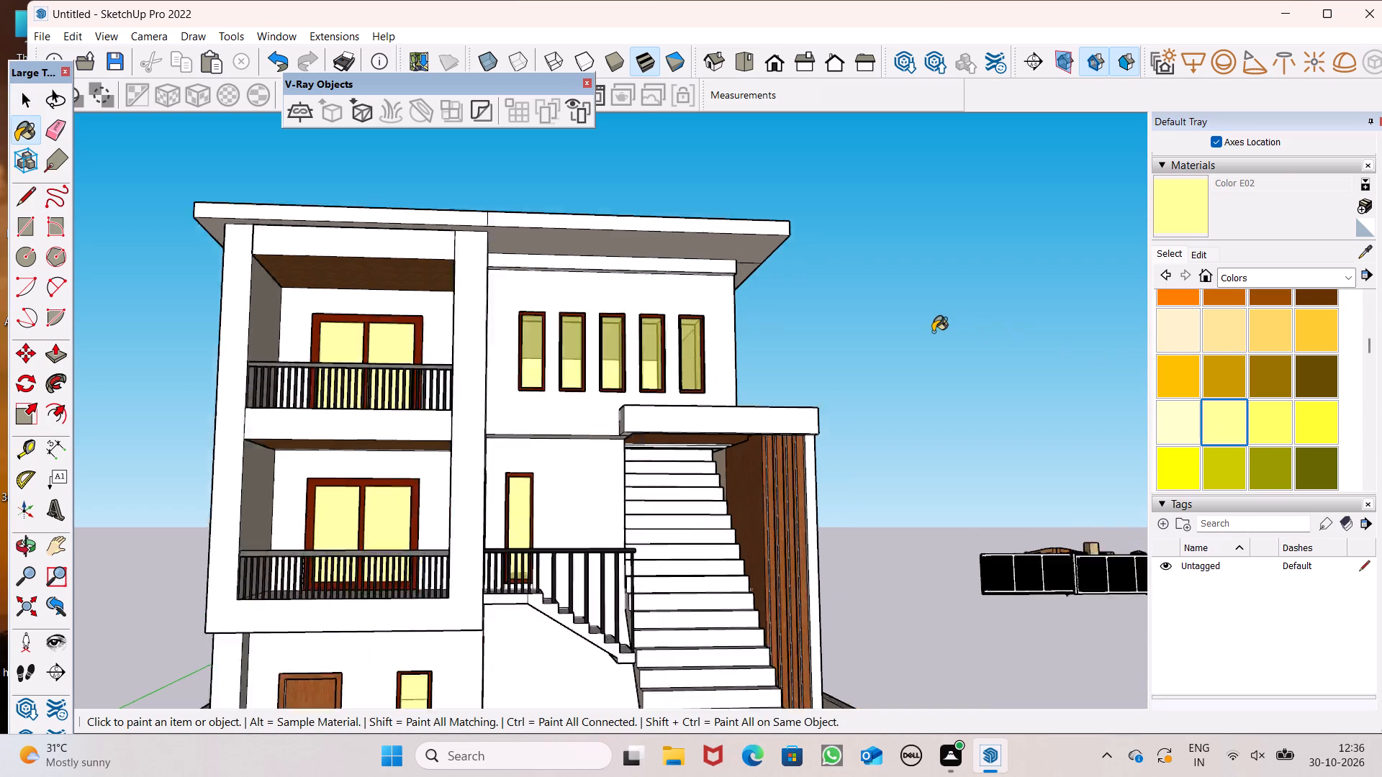
{"action": "scroll", "coordinate": [933, 332], "scroll_direction": "up", "scroll_amount": 4}
{"action": "scroll", "coordinate": [743, 317], "scroll_direction": "down", "scroll_amount": 5}
{"action": "scroll", "coordinate": [504, 295], "scroll_direction": "up", "scroll_amount": 7}
{"action": "left_click", "coordinate": [428, 229]}
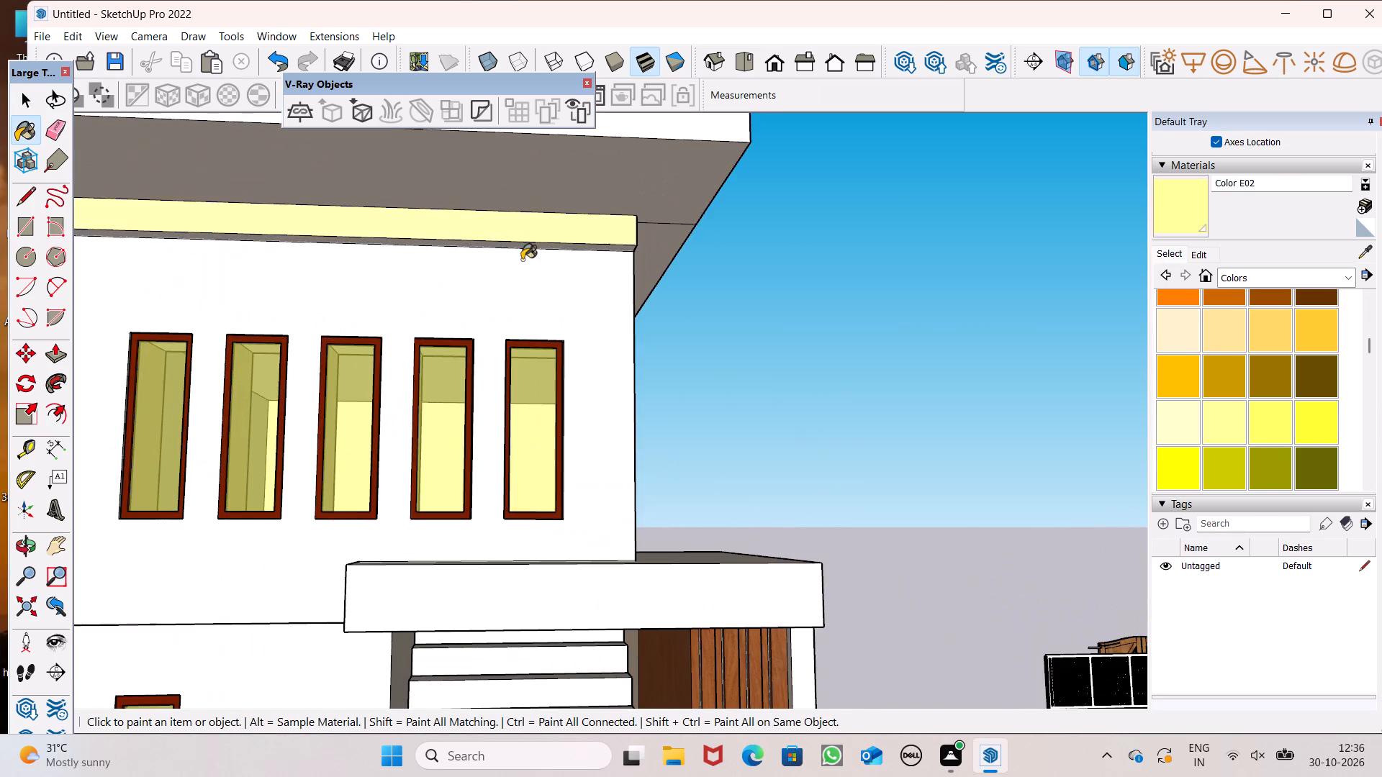
{"action": "middle_click_drag", "start_coordinate": [525, 260], "coordinate": [362, 230]}
{"action": "scroll", "coordinate": [537, 258], "scroll_direction": "up", "scroll_amount": 1}
{"action": "scroll", "coordinate": [423, 229], "scroll_direction": "up", "scroll_amount": 6}
{"action": "middle_click_drag", "start_coordinate": [561, 271], "coordinate": [351, 347]}
{"action": "scroll", "coordinate": [469, 315], "scroll_direction": "up", "scroll_amount": 1}
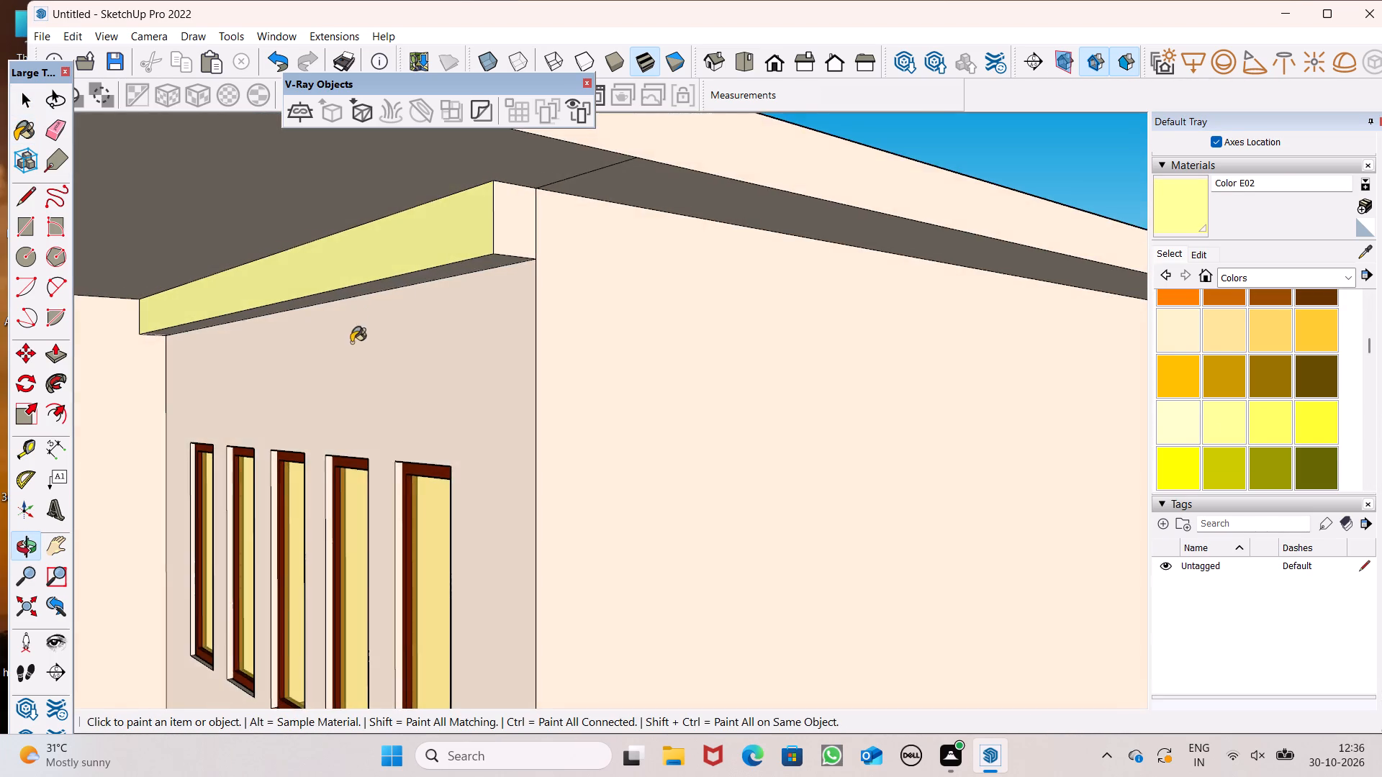
{"action": "scroll", "coordinate": [459, 258], "scroll_direction": "up", "scroll_amount": 4}
{"action": "left_click", "coordinate": [561, 204]}
{"action": "middle_click_drag", "start_coordinate": [557, 236], "coordinate": [548, 96]}
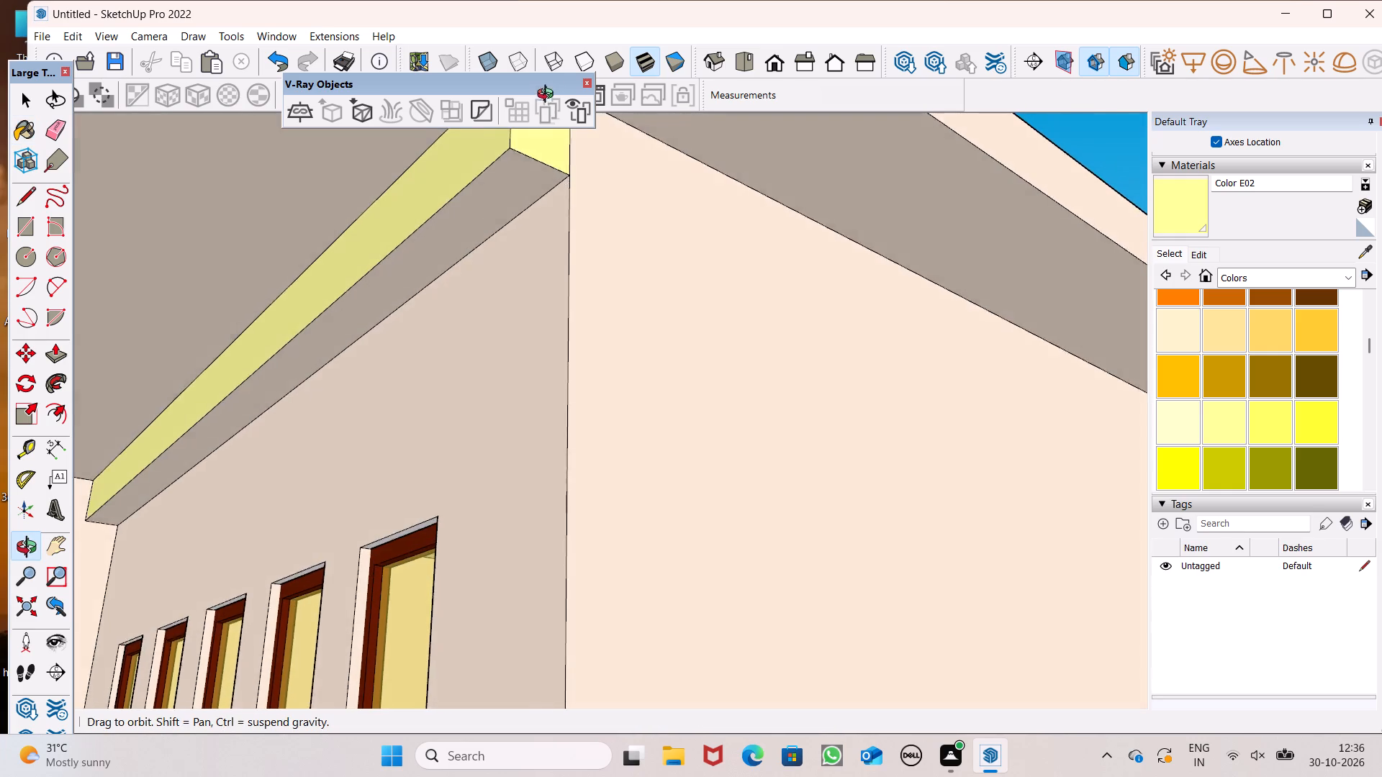
{"action": "middle_click_drag", "start_coordinate": [548, 96], "coordinate": [559, 88]}
{"action": "left_click", "coordinate": [510, 177]}
Examine the painted band, roof and front facade from above and from street level.
{"action": "scroll", "coordinate": [608, 235], "scroll_direction": "down", "scroll_amount": 14}
{"action": "middle_click_drag", "start_coordinate": [573, 310], "coordinate": [907, 622]}
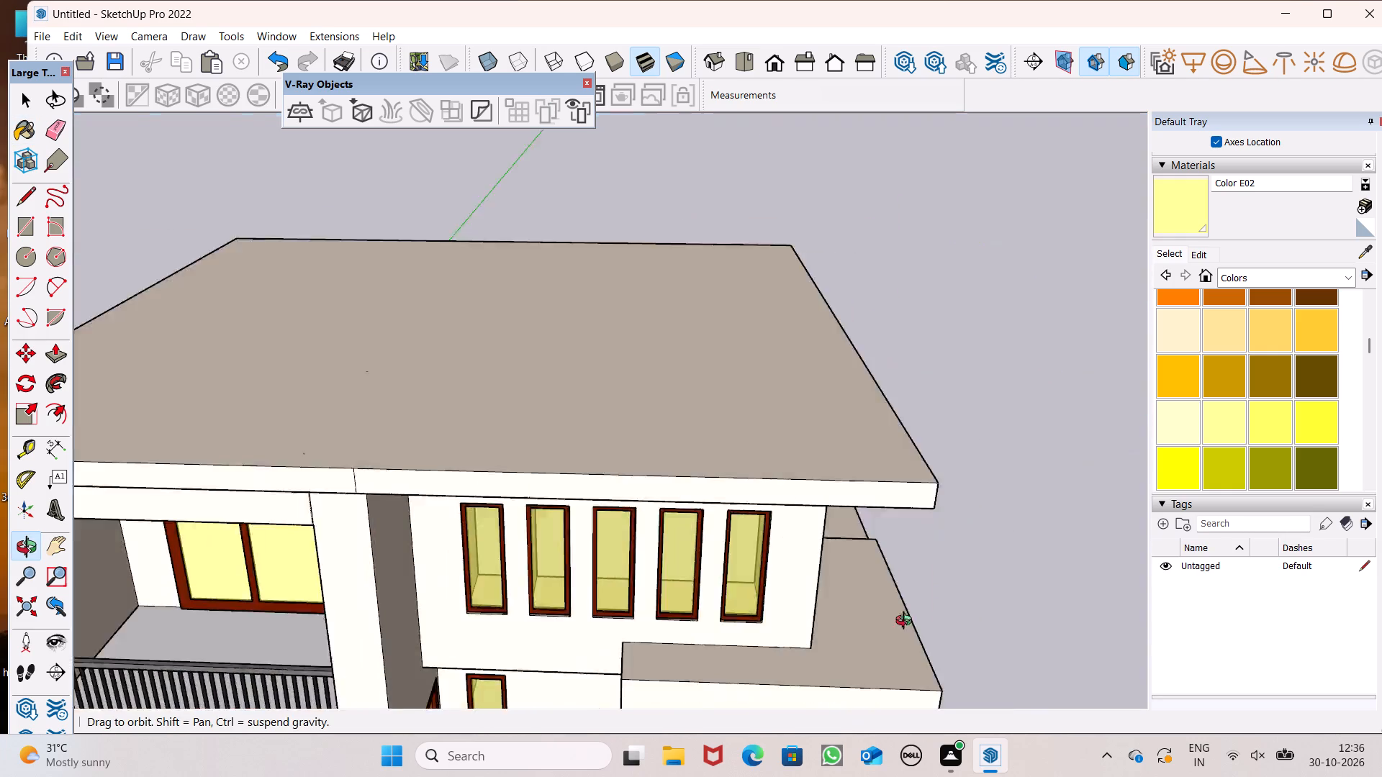
{"action": "middle_click_drag", "start_coordinate": [907, 622], "coordinate": [944, 601]}
{"action": "scroll", "coordinate": [931, 625], "scroll_direction": "up", "scroll_amount": 1}
{"action": "scroll", "coordinate": [690, 339], "scroll_direction": "down", "scroll_amount": 11}
{"action": "middle_click_drag", "start_coordinate": [720, 394], "coordinate": [691, 253]}
{"action": "key", "text": "space"}
{"action": "scroll", "coordinate": [690, 253], "scroll_direction": "down", "scroll_amount": 5}
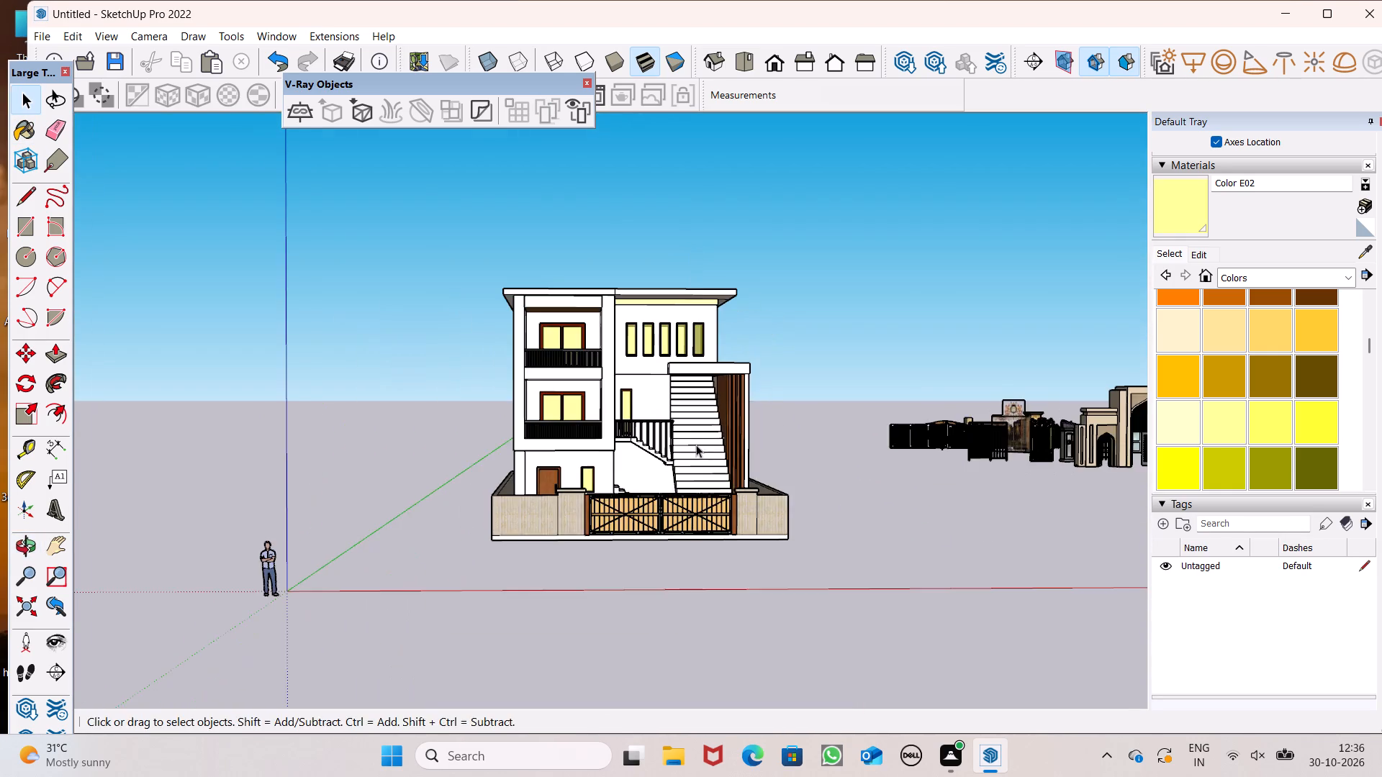
{"action": "middle_click_drag", "start_coordinate": [696, 445], "coordinate": [691, 432]}
{"action": "scroll", "coordinate": [538, 466], "scroll_direction": "up", "scroll_amount": 6}
{"action": "scroll", "coordinate": [496, 482], "scroll_direction": "down", "scroll_amount": 5}
{"action": "middle_click_drag", "start_coordinate": [620, 530], "coordinate": [634, 689]}
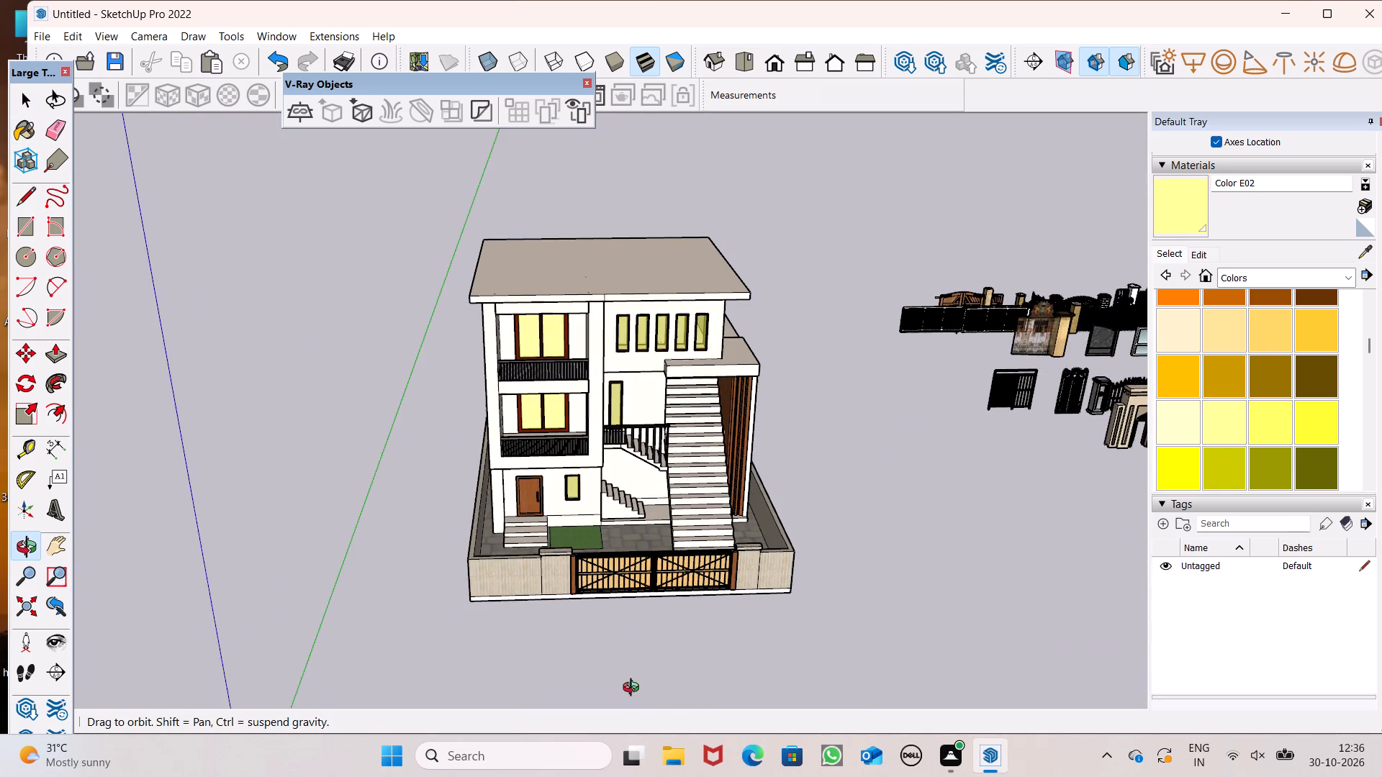
{"action": "middle_click_drag", "start_coordinate": [634, 689], "coordinate": [616, 668]}
{"action": "scroll", "coordinate": [592, 323], "scroll_direction": "up", "scroll_amount": 1}
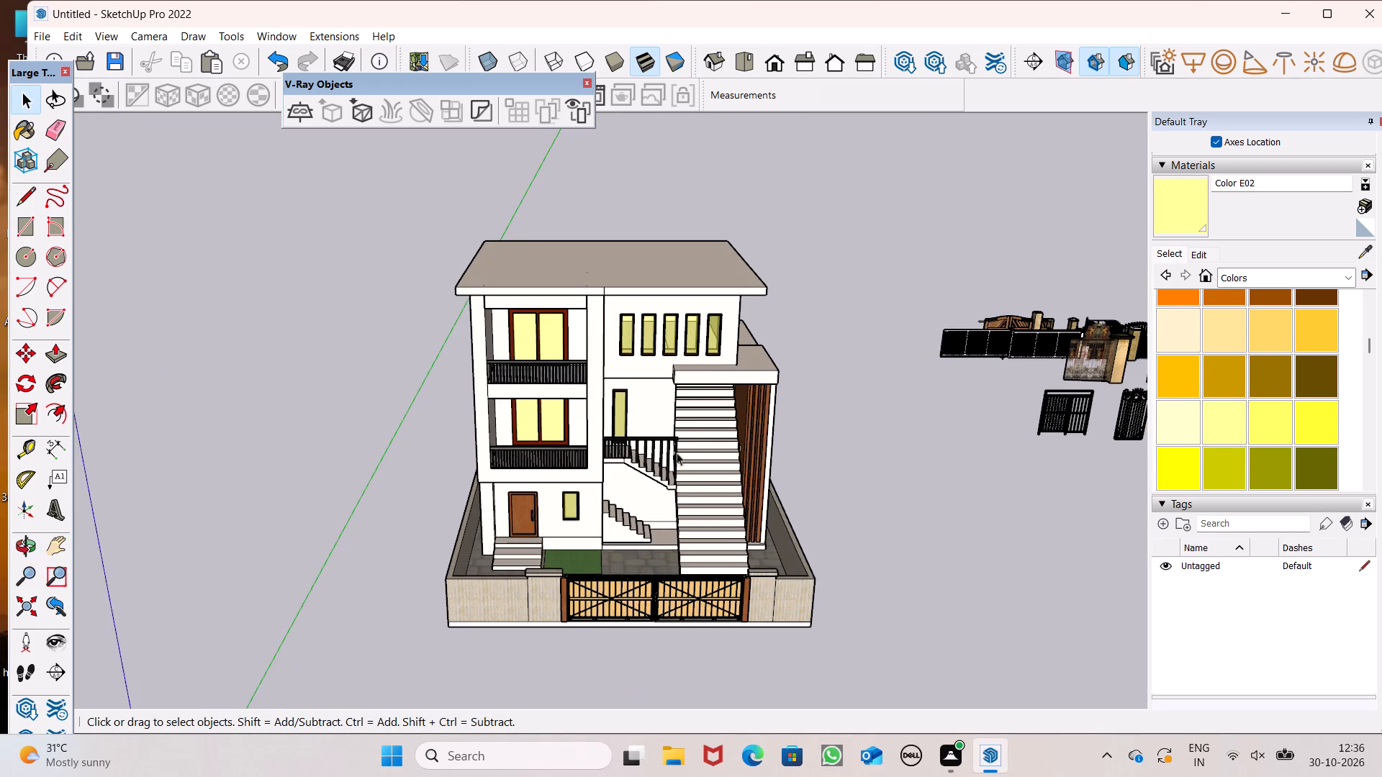
{"action": "middle_click_drag", "start_coordinate": [677, 453], "coordinate": [669, 356]}
{"action": "scroll", "coordinate": [651, 333], "scroll_direction": "up", "scroll_amount": 3}
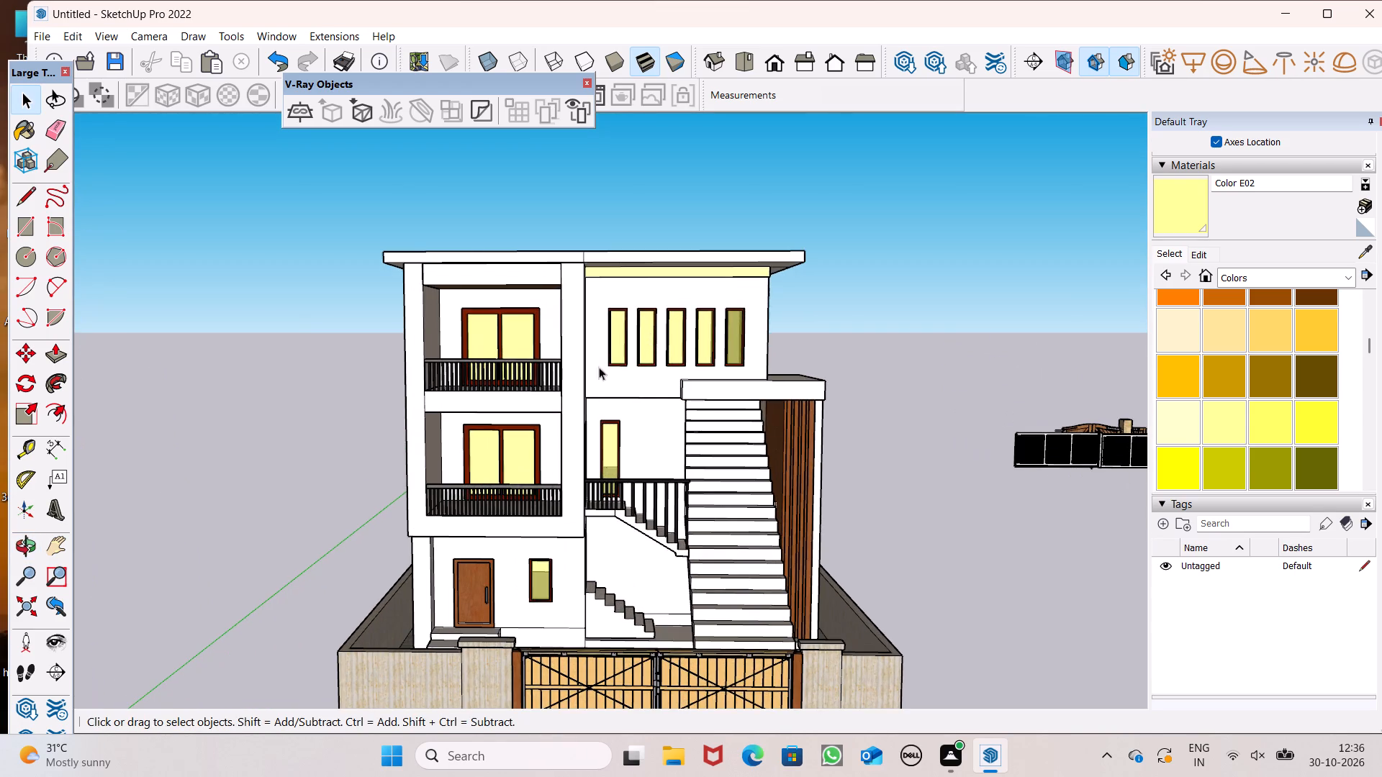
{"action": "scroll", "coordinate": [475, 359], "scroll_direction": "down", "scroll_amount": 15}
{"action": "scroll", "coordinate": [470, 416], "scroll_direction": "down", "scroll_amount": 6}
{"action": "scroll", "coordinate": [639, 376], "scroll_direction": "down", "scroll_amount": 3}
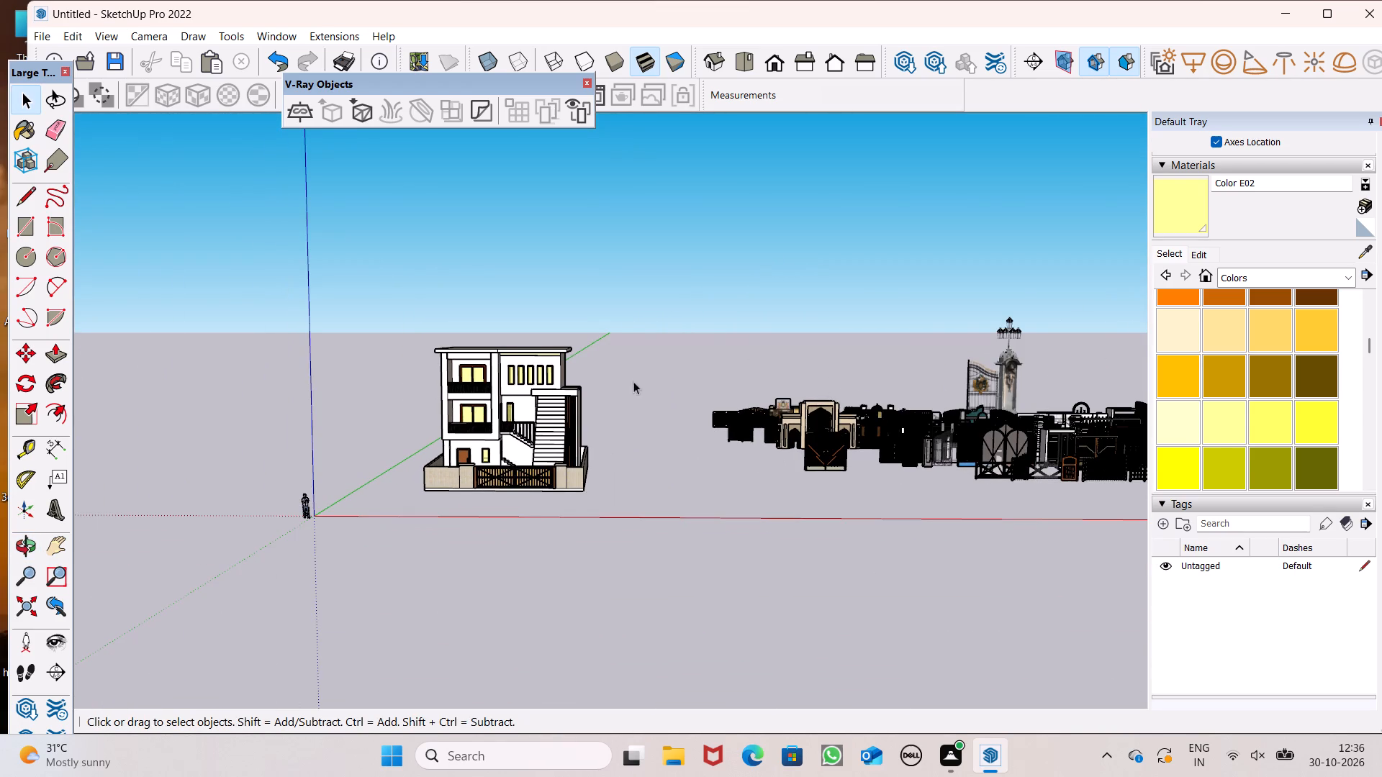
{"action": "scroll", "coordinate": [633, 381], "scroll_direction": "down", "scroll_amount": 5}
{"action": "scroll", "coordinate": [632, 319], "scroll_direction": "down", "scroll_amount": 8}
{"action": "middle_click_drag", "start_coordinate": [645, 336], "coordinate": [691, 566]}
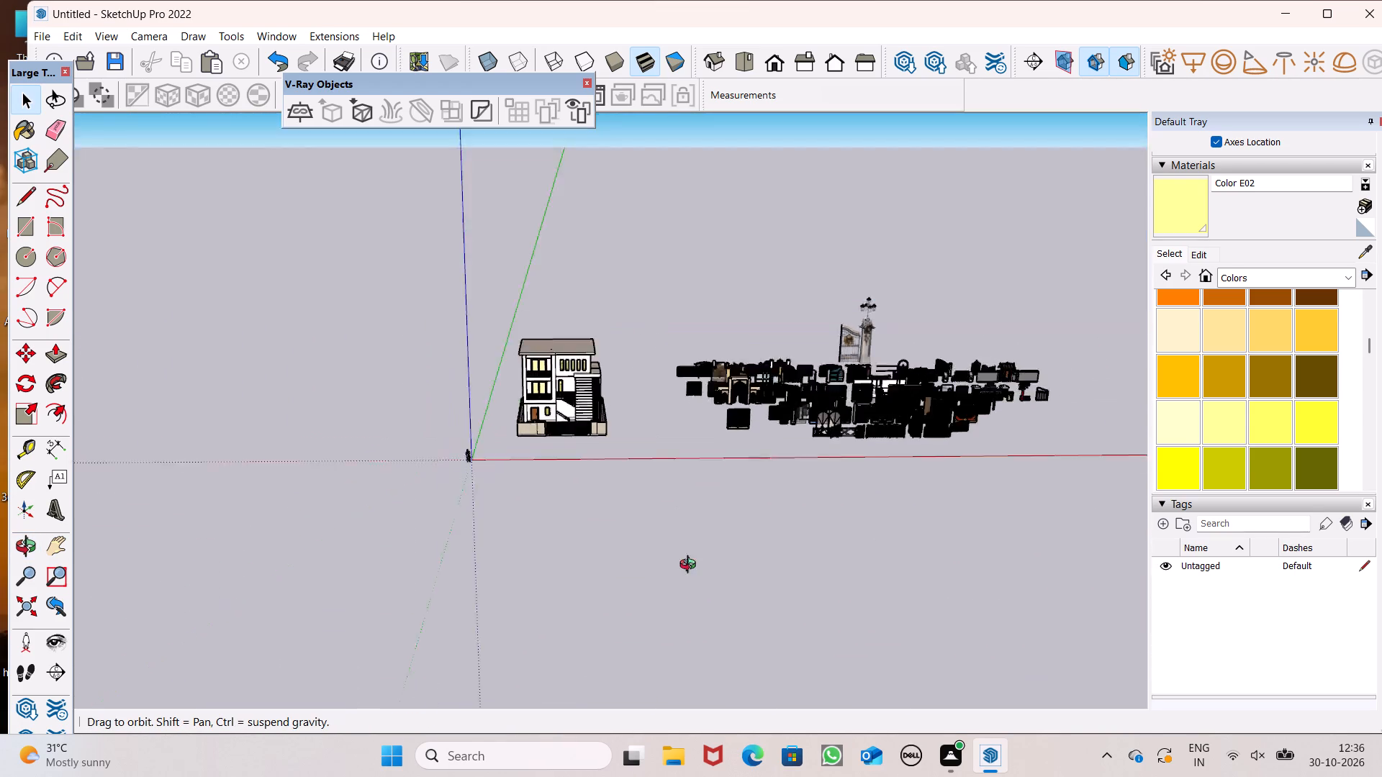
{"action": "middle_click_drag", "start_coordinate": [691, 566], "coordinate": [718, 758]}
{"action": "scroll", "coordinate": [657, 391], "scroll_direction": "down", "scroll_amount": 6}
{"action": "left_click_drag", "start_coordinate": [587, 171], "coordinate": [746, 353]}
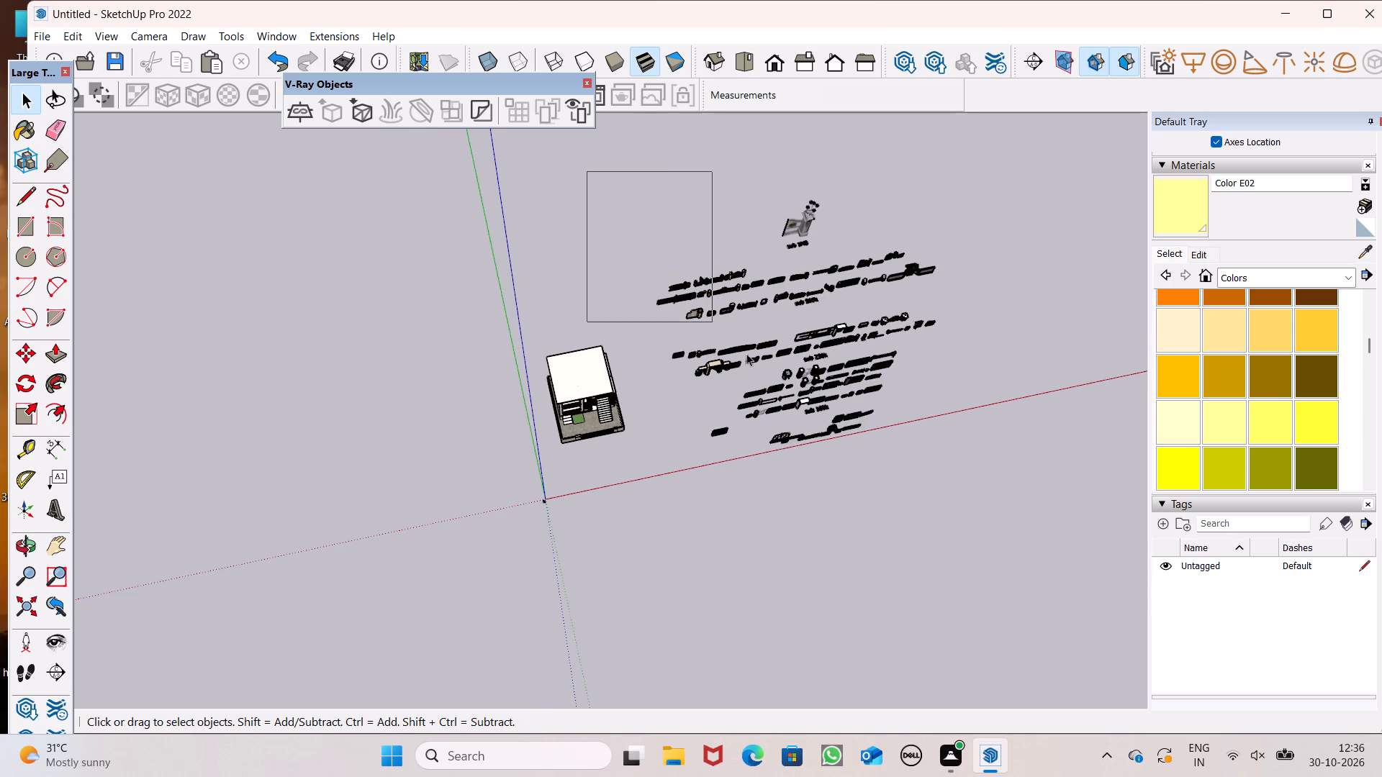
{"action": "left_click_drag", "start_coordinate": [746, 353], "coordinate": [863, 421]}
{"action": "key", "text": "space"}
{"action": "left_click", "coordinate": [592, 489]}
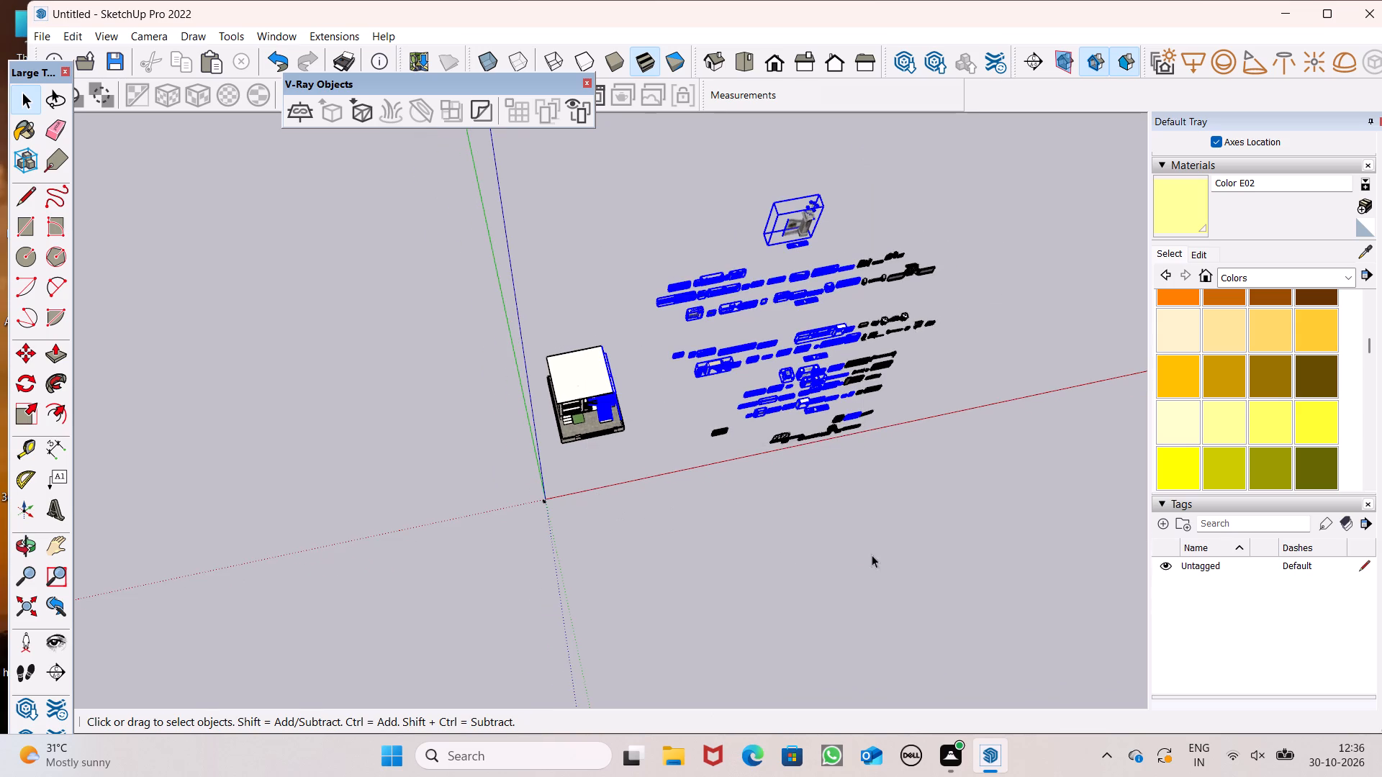
Delete the whole collection of spare gate and fence models lying beside the house.
{"action": "middle_click_drag", "start_coordinate": [872, 555], "coordinate": [724, 549]}
{"action": "left_click_drag", "start_coordinate": [687, 263], "coordinate": [1013, 658]}
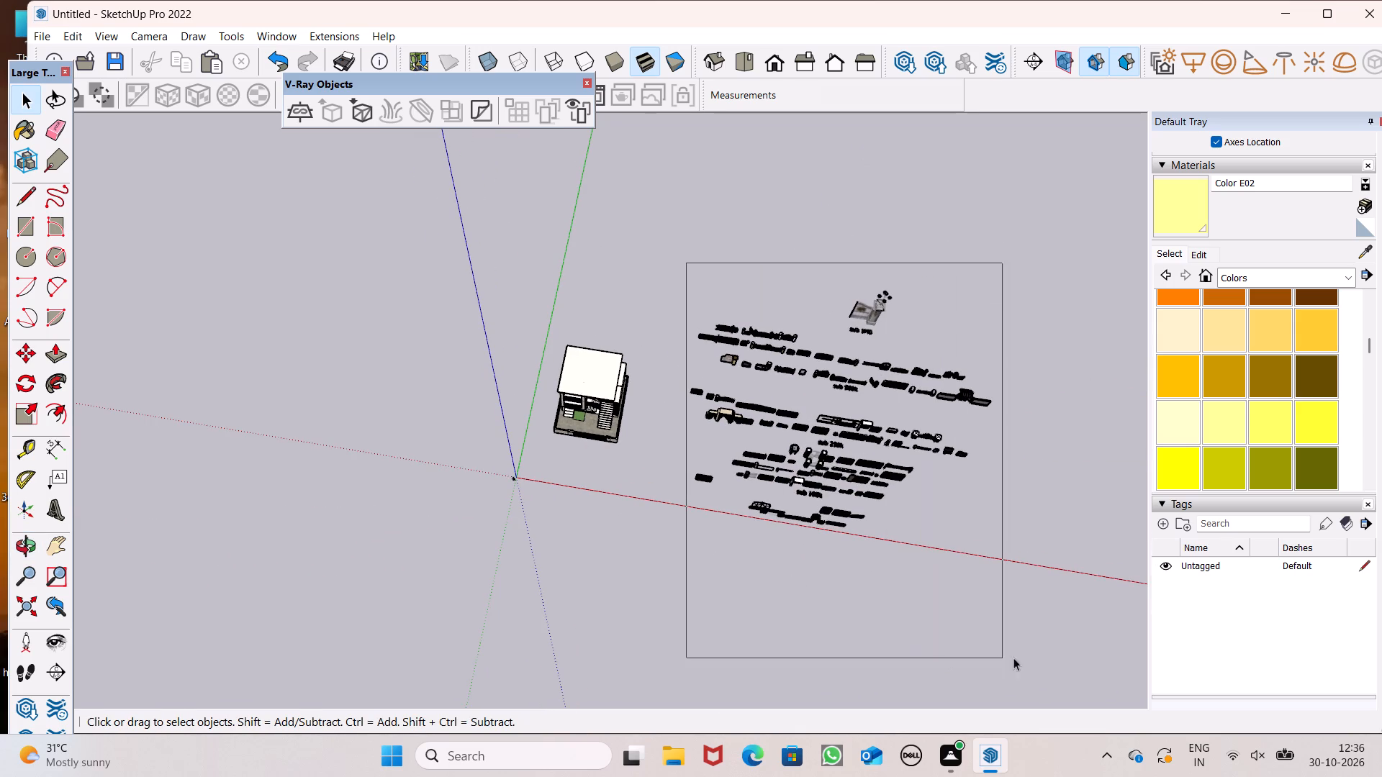
{"action": "left_click_drag", "start_coordinate": [1013, 658], "coordinate": [1027, 661]}
{"action": "key", "text": "Delete"}
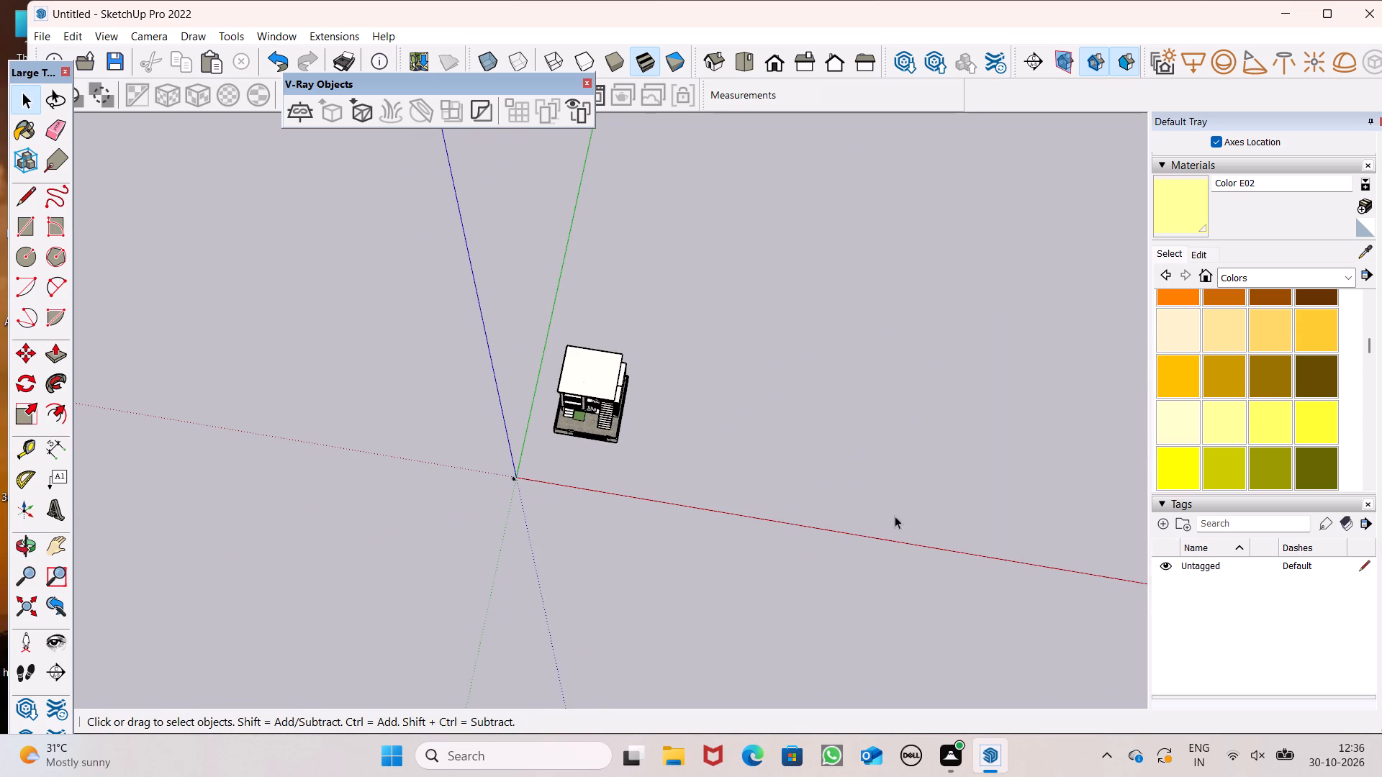
Examine the finished house exterior, balcony ceilings, staircase, courtyard and gate from several angles.
{"action": "scroll", "coordinate": [895, 516], "scroll_direction": "down", "scroll_amount": 6}
{"action": "scroll", "coordinate": [746, 498], "scroll_direction": "up", "scroll_amount": 10}
{"action": "scroll", "coordinate": [715, 416], "scroll_direction": "up", "scroll_amount": 10}
{"action": "middle_click_drag", "start_coordinate": [746, 469], "coordinate": [779, 259]}
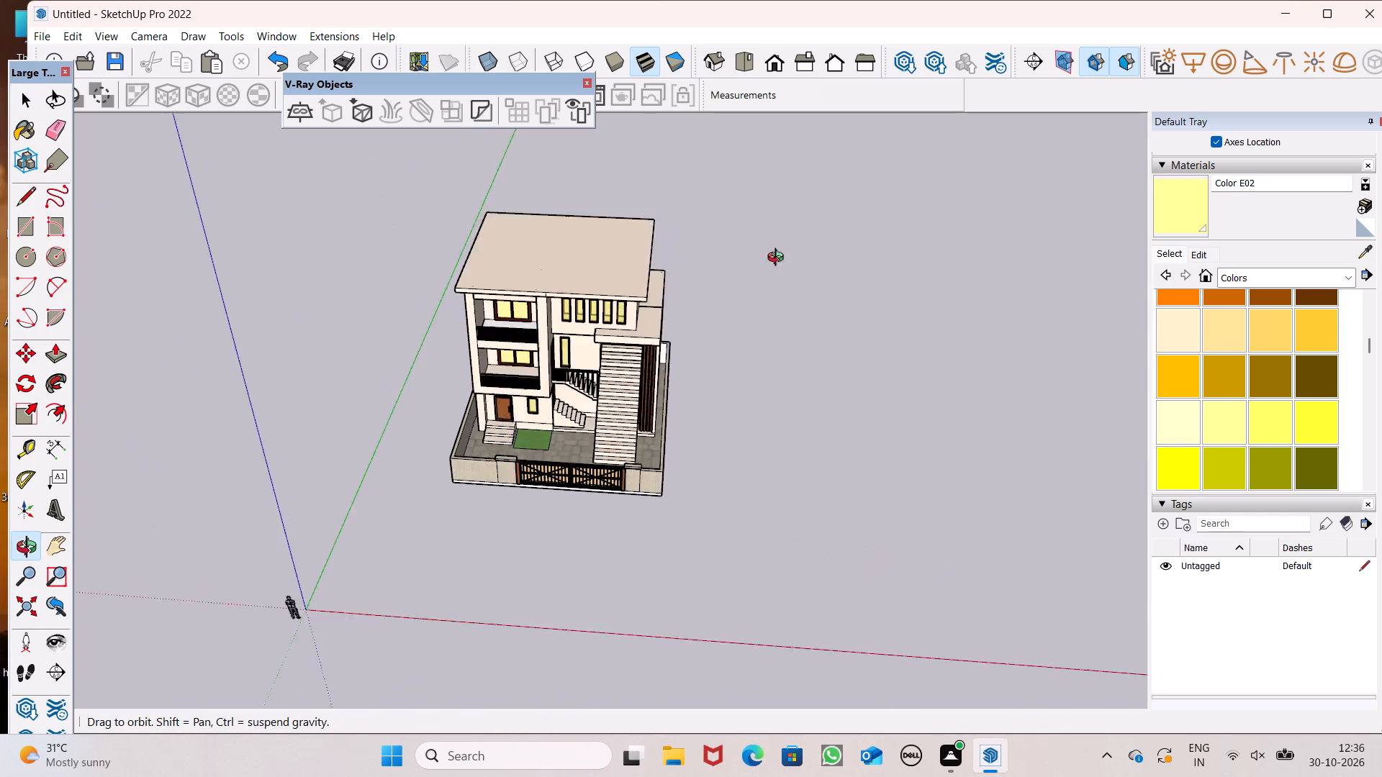
{"action": "middle_click_drag", "start_coordinate": [779, 259], "coordinate": [789, 206]}
{"action": "scroll", "coordinate": [728, 271], "scroll_direction": "up", "scroll_amount": 7}
{"action": "middle_click_drag", "start_coordinate": [763, 494], "coordinate": [1021, 395]}
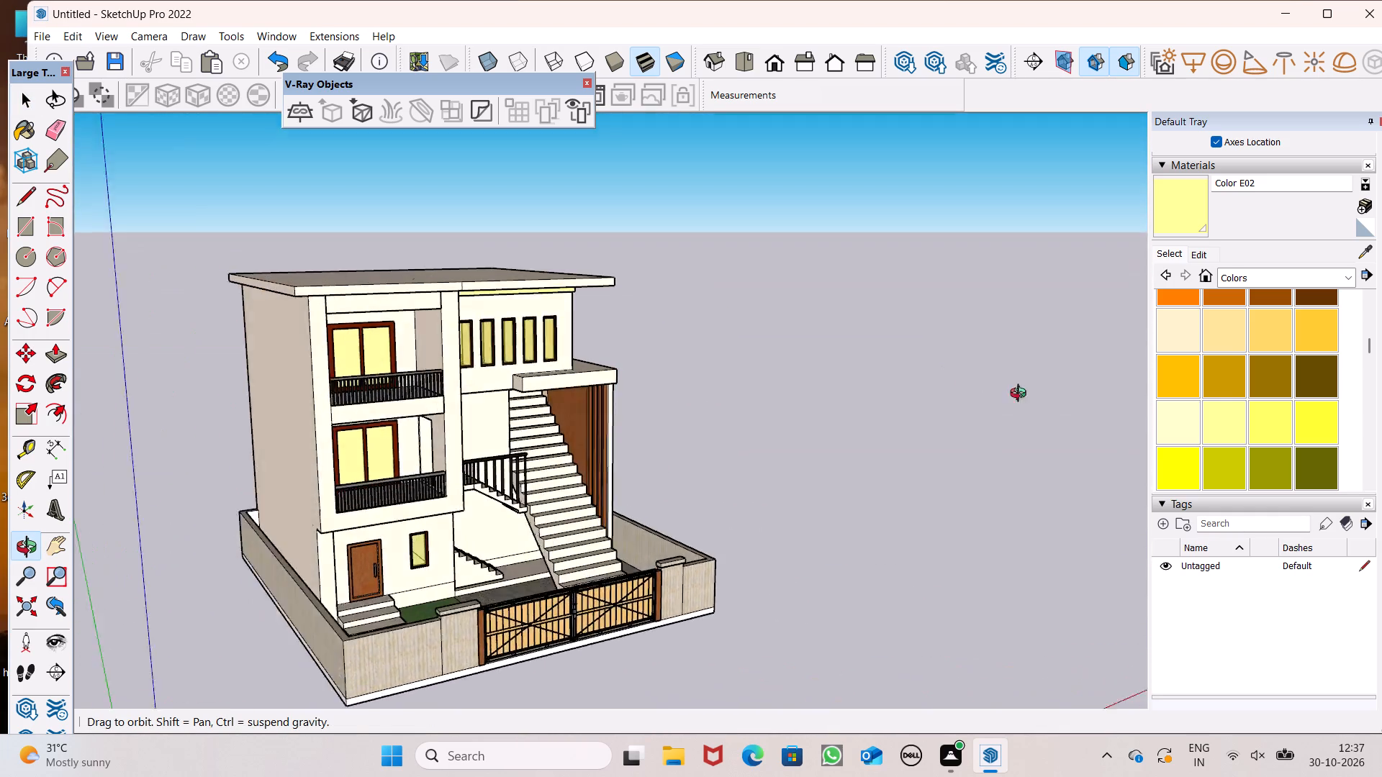
{"action": "middle_click_drag", "start_coordinate": [1021, 395], "coordinate": [1049, 401]}
{"action": "scroll", "coordinate": [616, 388], "scroll_direction": "down", "scroll_amount": 2}
{"action": "middle_click_drag", "start_coordinate": [674, 523], "coordinate": [582, 478]}
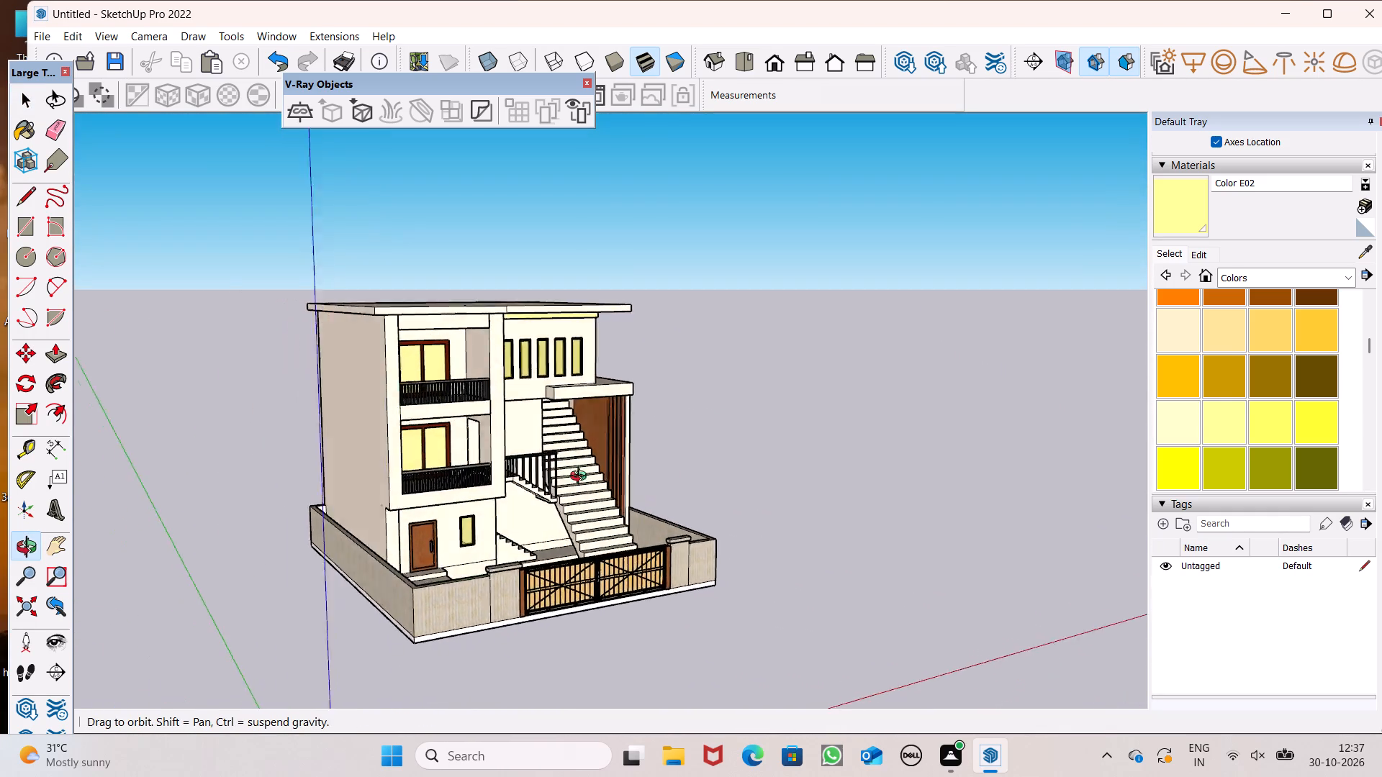
{"action": "middle_click_drag", "start_coordinate": [582, 478], "coordinate": [391, 446]}
{"action": "scroll", "coordinate": [531, 493], "scroll_direction": "up", "scroll_amount": 8}
{"action": "middle_click_drag", "start_coordinate": [564, 558], "coordinate": [551, 447]}
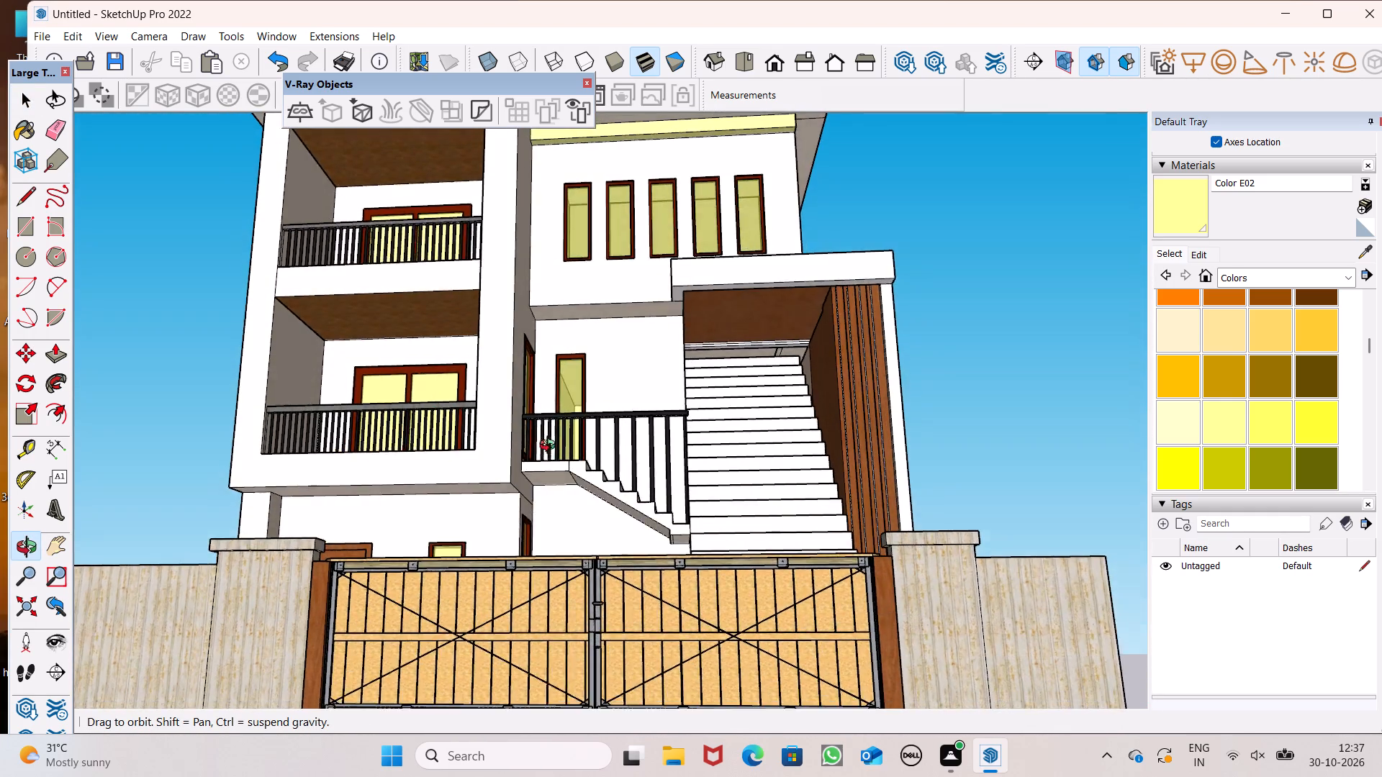
{"action": "middle_click_drag", "start_coordinate": [551, 447], "coordinate": [605, 642]}
{"action": "scroll", "coordinate": [547, 409], "scroll_direction": "down", "scroll_amount": 6}
{"action": "middle_click_drag", "start_coordinate": [667, 540], "coordinate": [812, 493]}
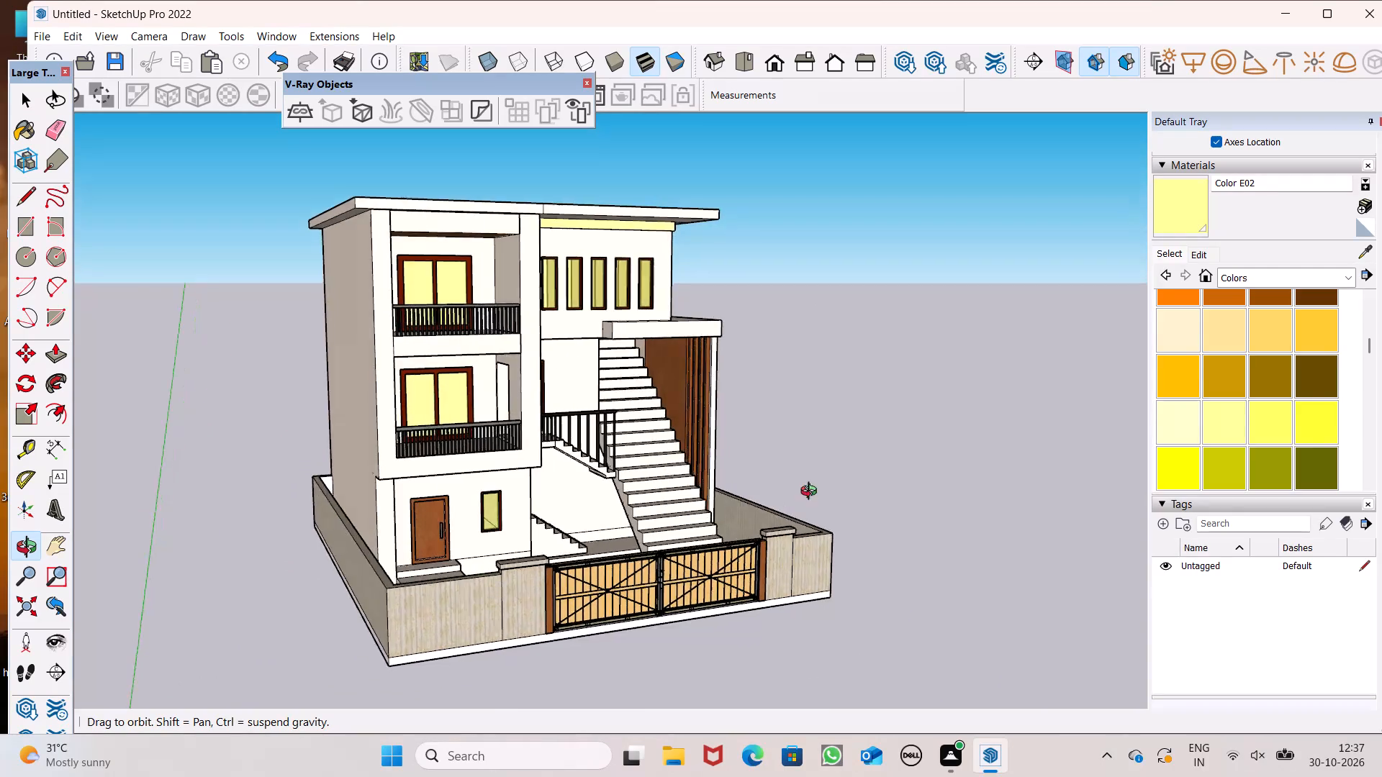
{"action": "middle_click_drag", "start_coordinate": [812, 493], "coordinate": [896, 583]}
{"action": "scroll", "coordinate": [646, 401], "scroll_direction": "down", "scroll_amount": 3}
{"action": "middle_click_drag", "start_coordinate": [751, 586], "coordinate": [687, 563]}
{"action": "scroll", "coordinate": [592, 526], "scroll_direction": "up", "scroll_amount": 5}
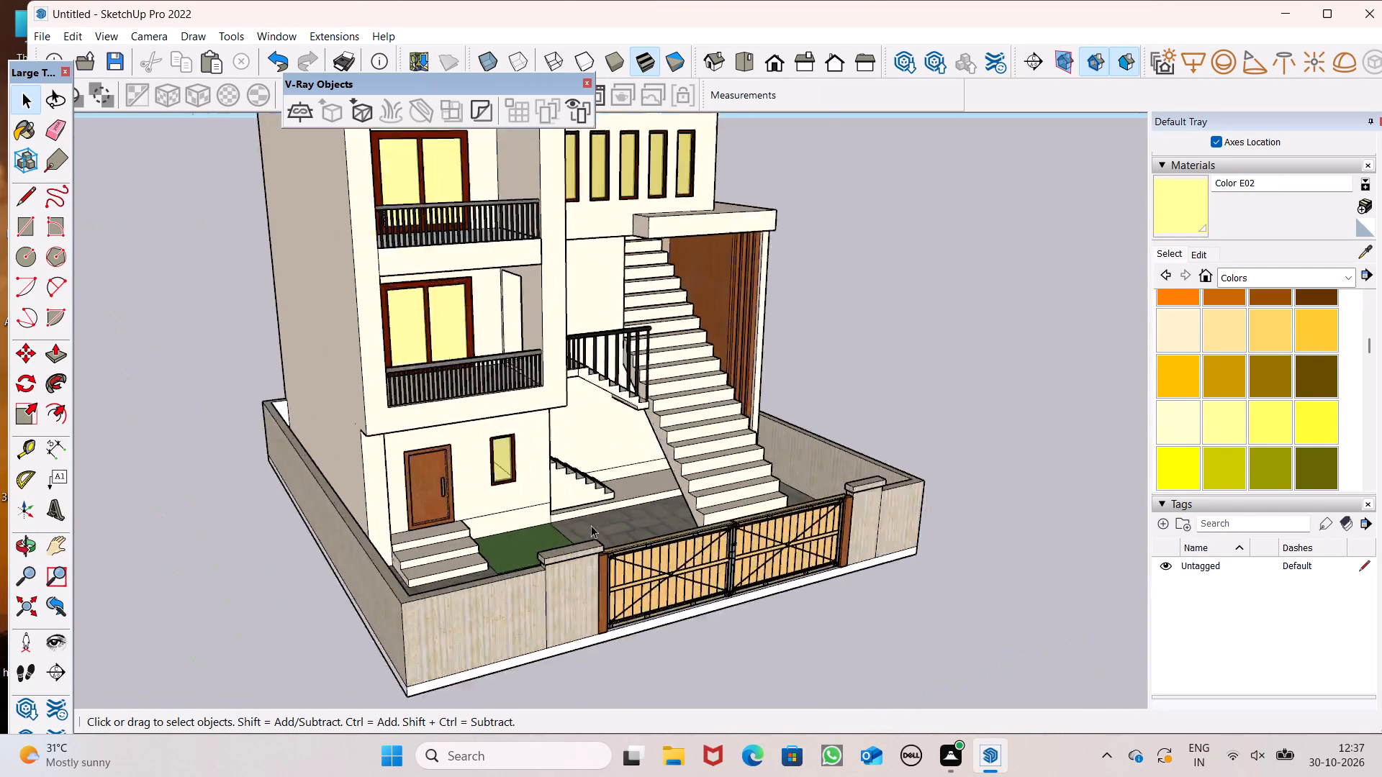
{"action": "scroll", "coordinate": [591, 525], "scroll_direction": "up", "scroll_amount": 3}
{"action": "scroll", "coordinate": [603, 537], "scroll_direction": "down", "scroll_amount": 6}
{"action": "middle_click_drag", "start_coordinate": [700, 568], "coordinate": [700, 553]}
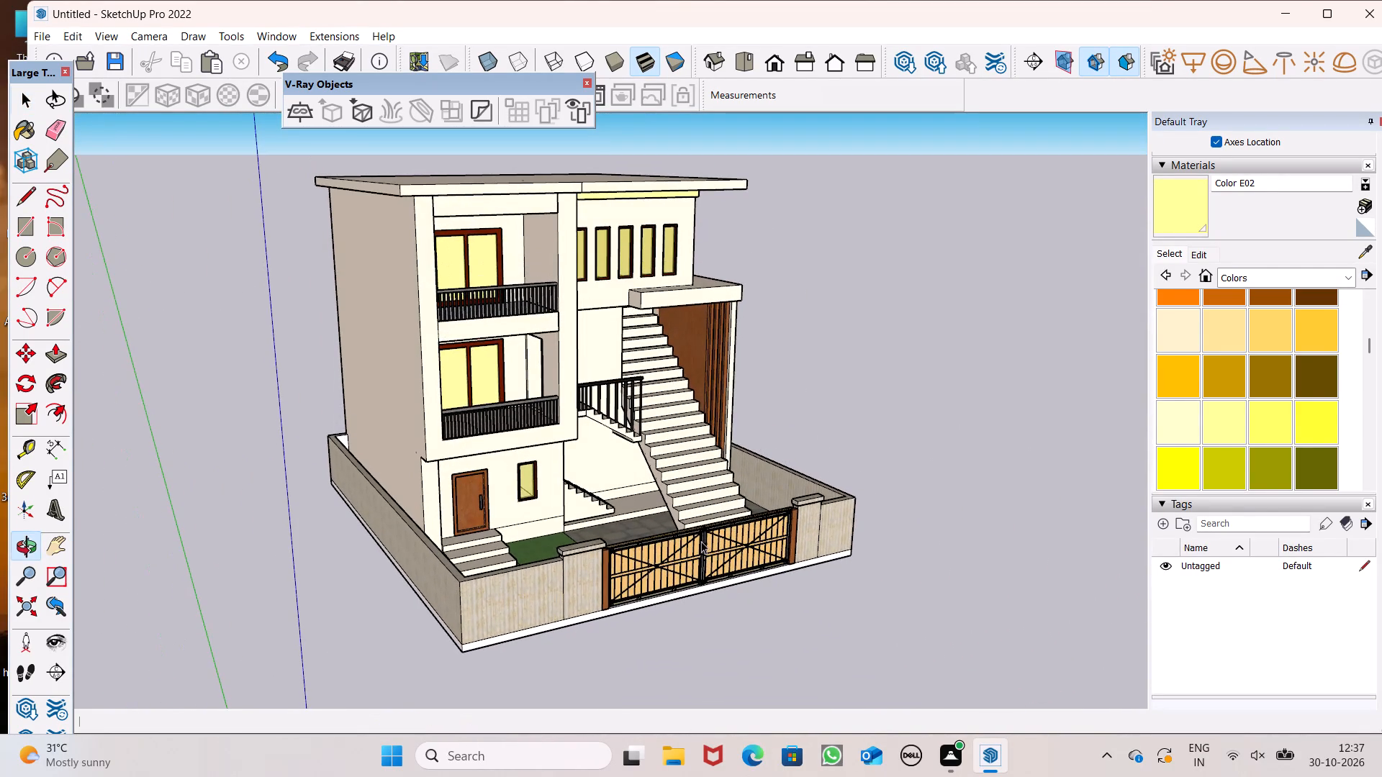
{"action": "scroll", "coordinate": [701, 541], "scroll_direction": "up", "scroll_amount": 2}
{"action": "scroll", "coordinate": [697, 537], "scroll_direction": "down", "scroll_amount": 2}
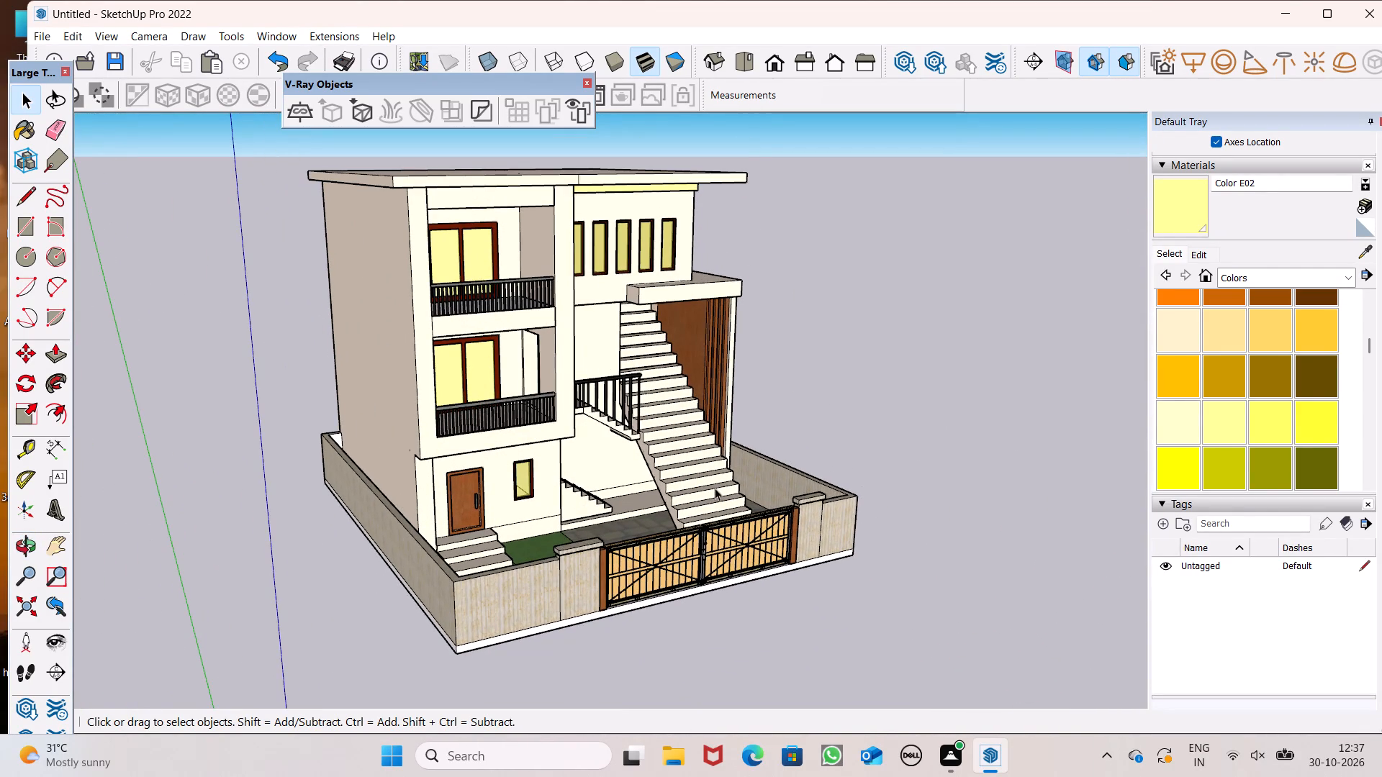
Start saving the untitled house model as a SketchUp file.
{"action": "key", "text": "ctrl+s"}
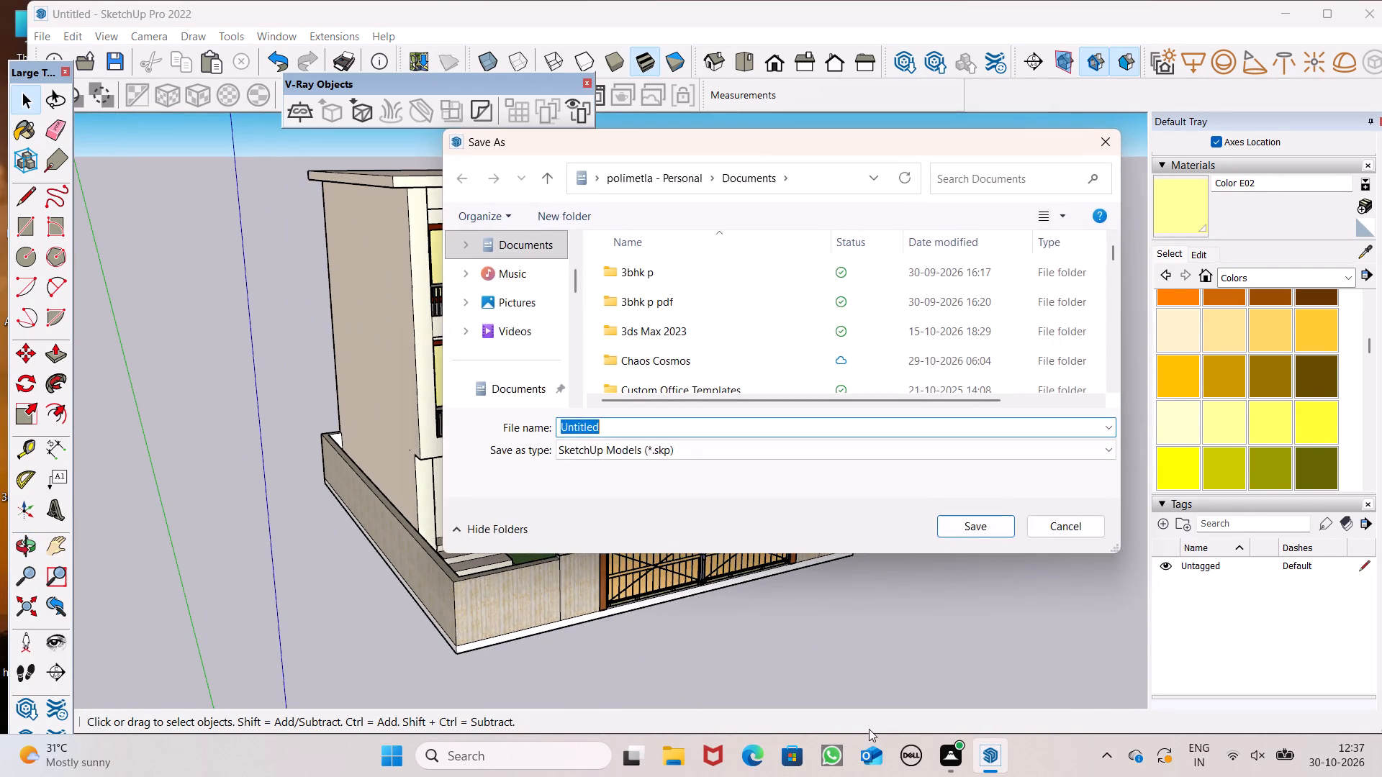
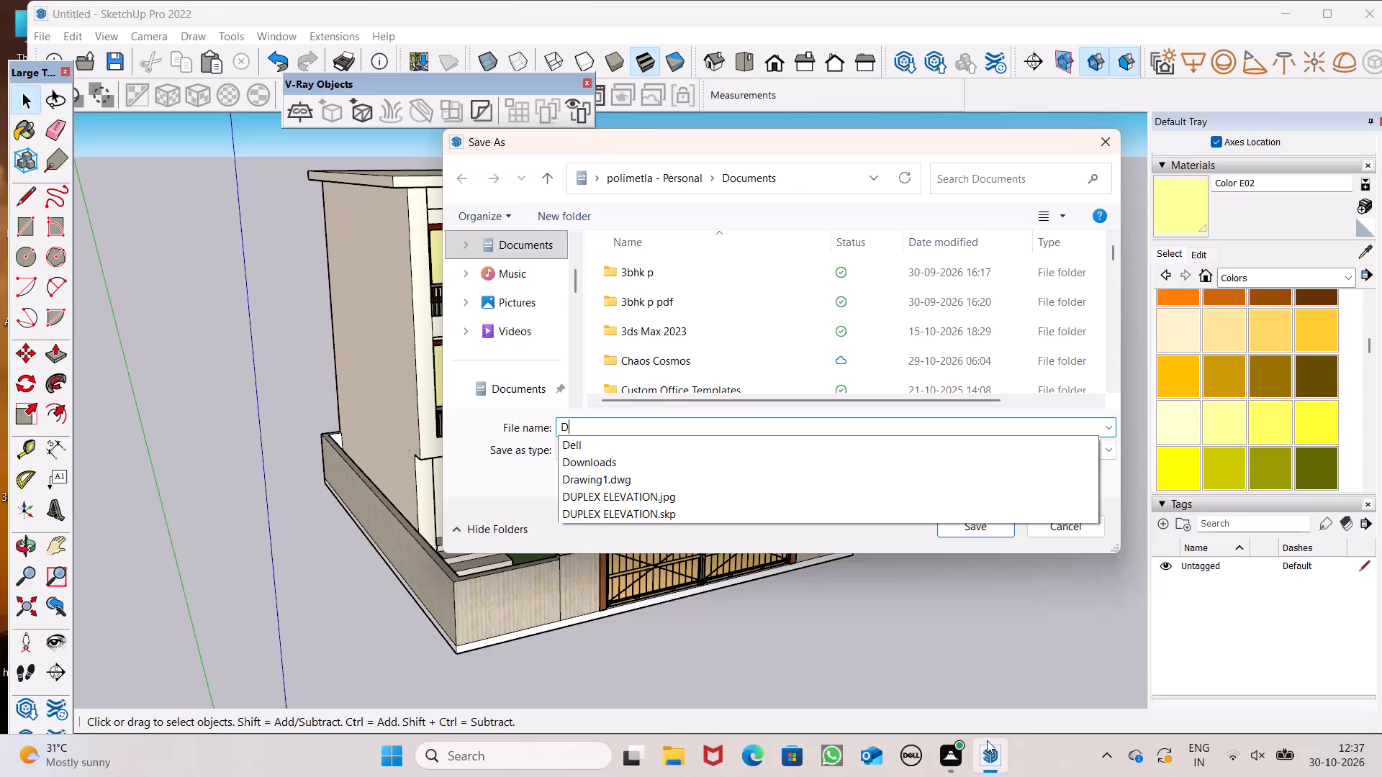
Name the model DUPLEX ELEVATION PASTEL and save it in Documents as a SketchUp model (.skp).
{"action": "type", "text": "PLEX ELEVATION PASTEL"}
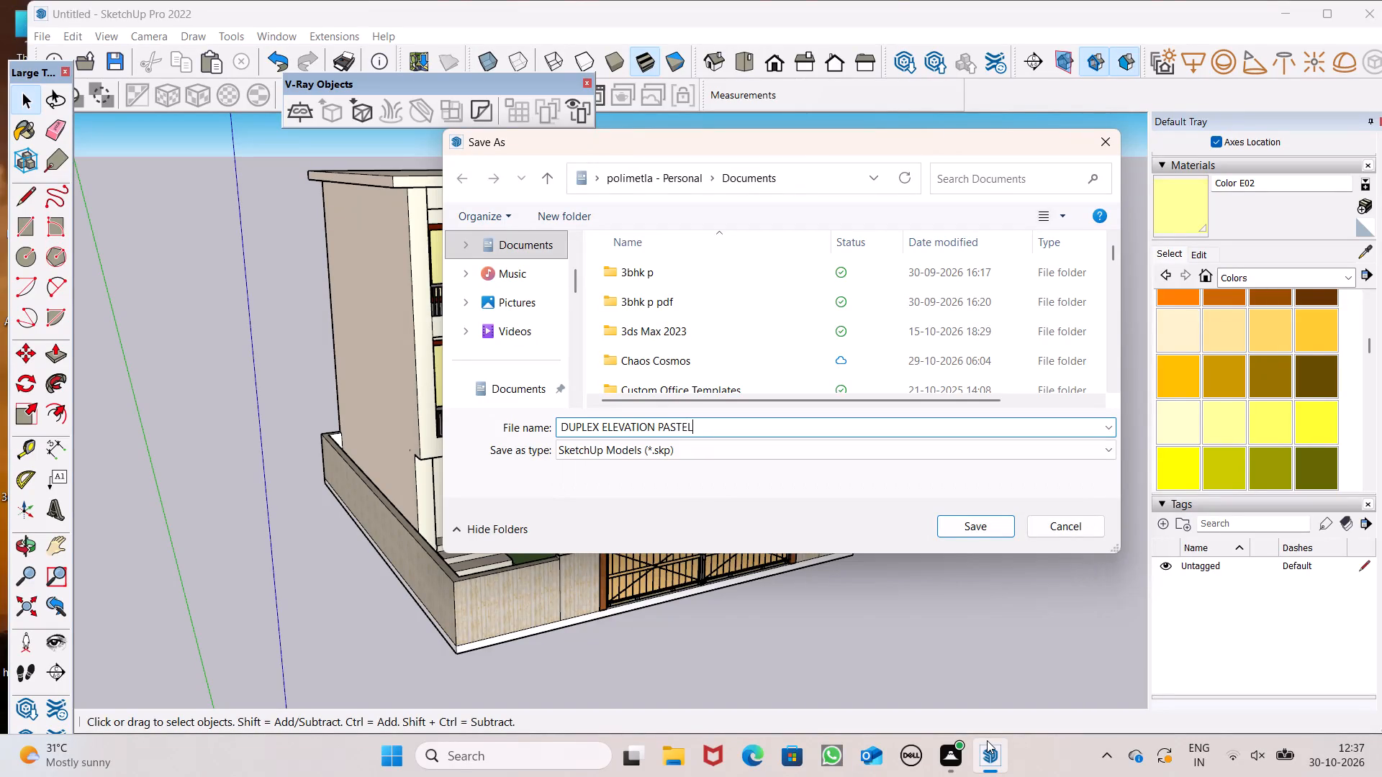
{"action": "key", "text": "Return"}
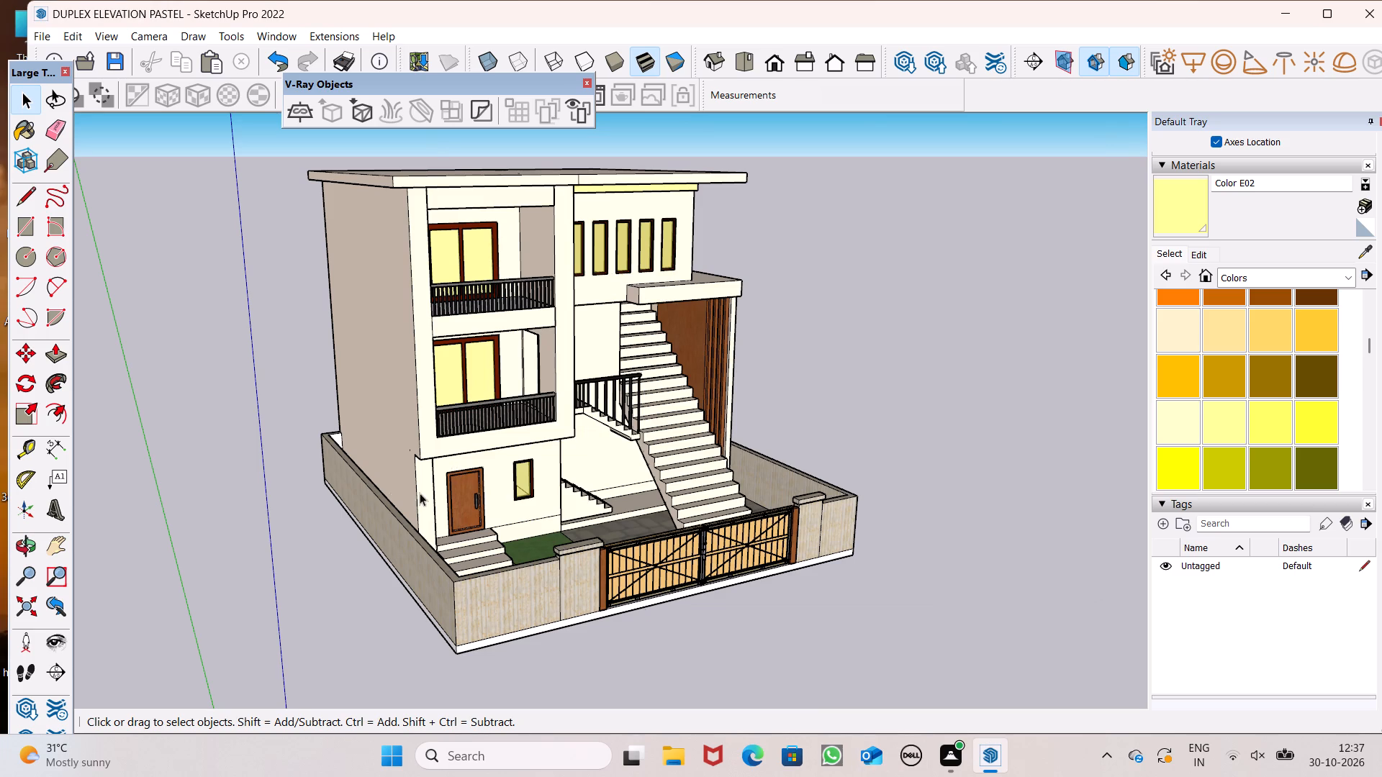
Export the current view of the house as a 2D JPEG image named DUPLEX ELEVATION PASTEL in Documents.
{"action": "left_click", "coordinate": [50, 34]}
{"action": "left_click", "coordinate": [154, 353]}
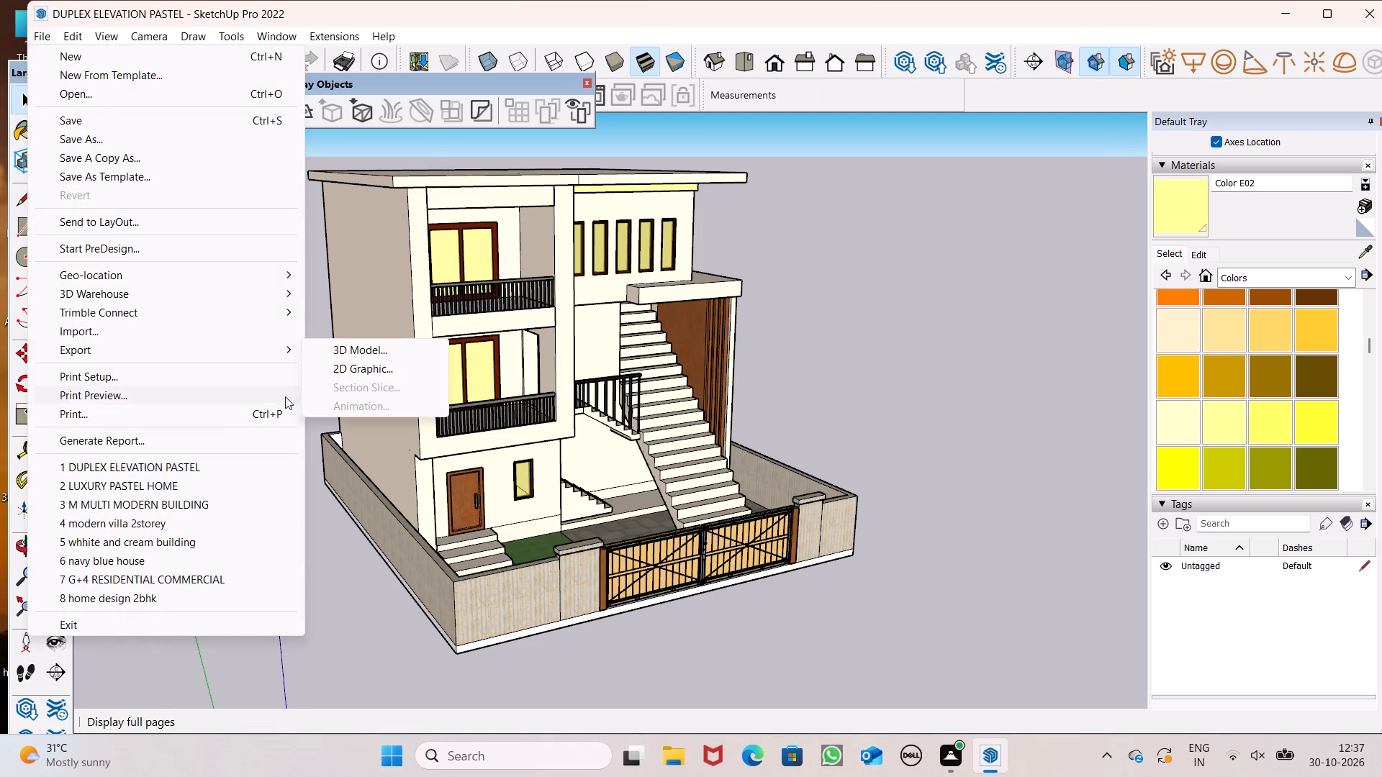
{"action": "left_click", "coordinate": [158, 345]}
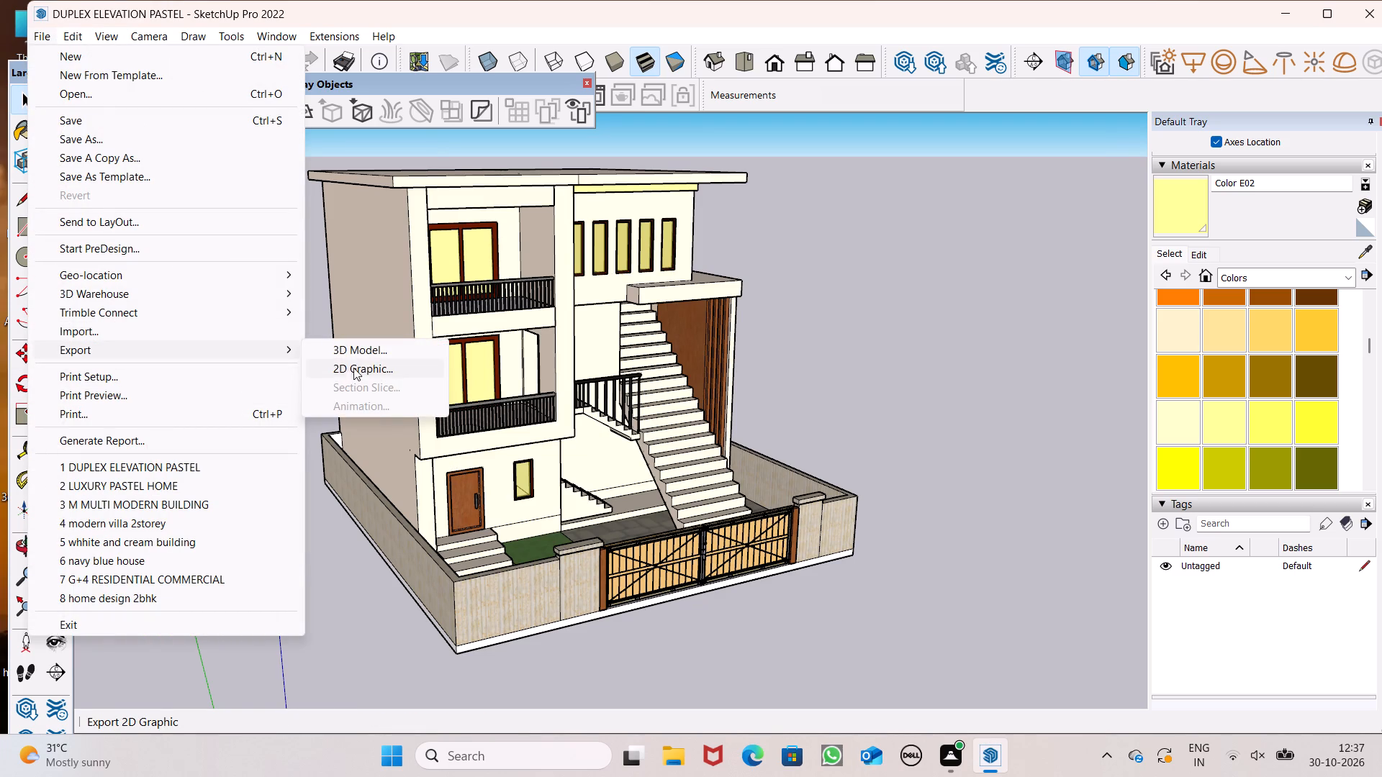
{"action": "left_click", "coordinate": [358, 373]}
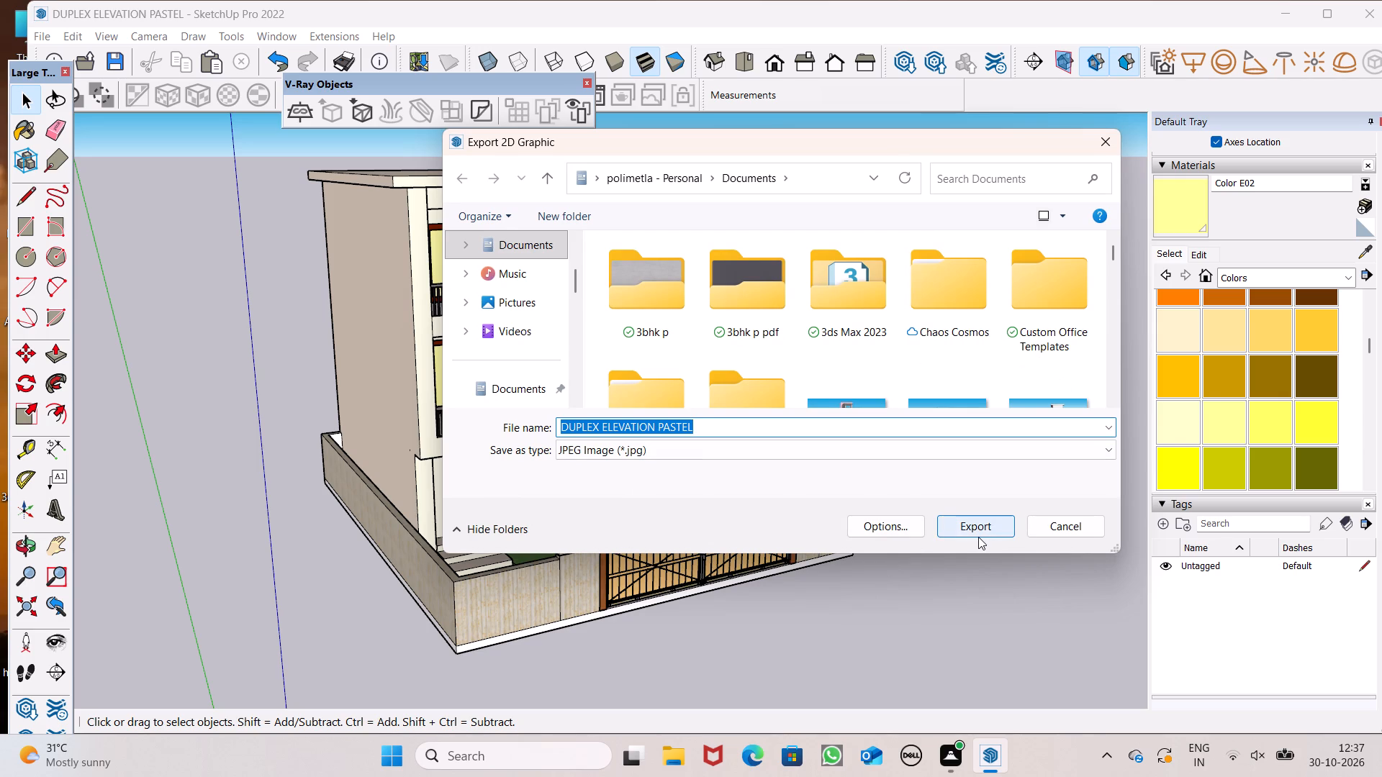
{"action": "left_click", "coordinate": [980, 537]}
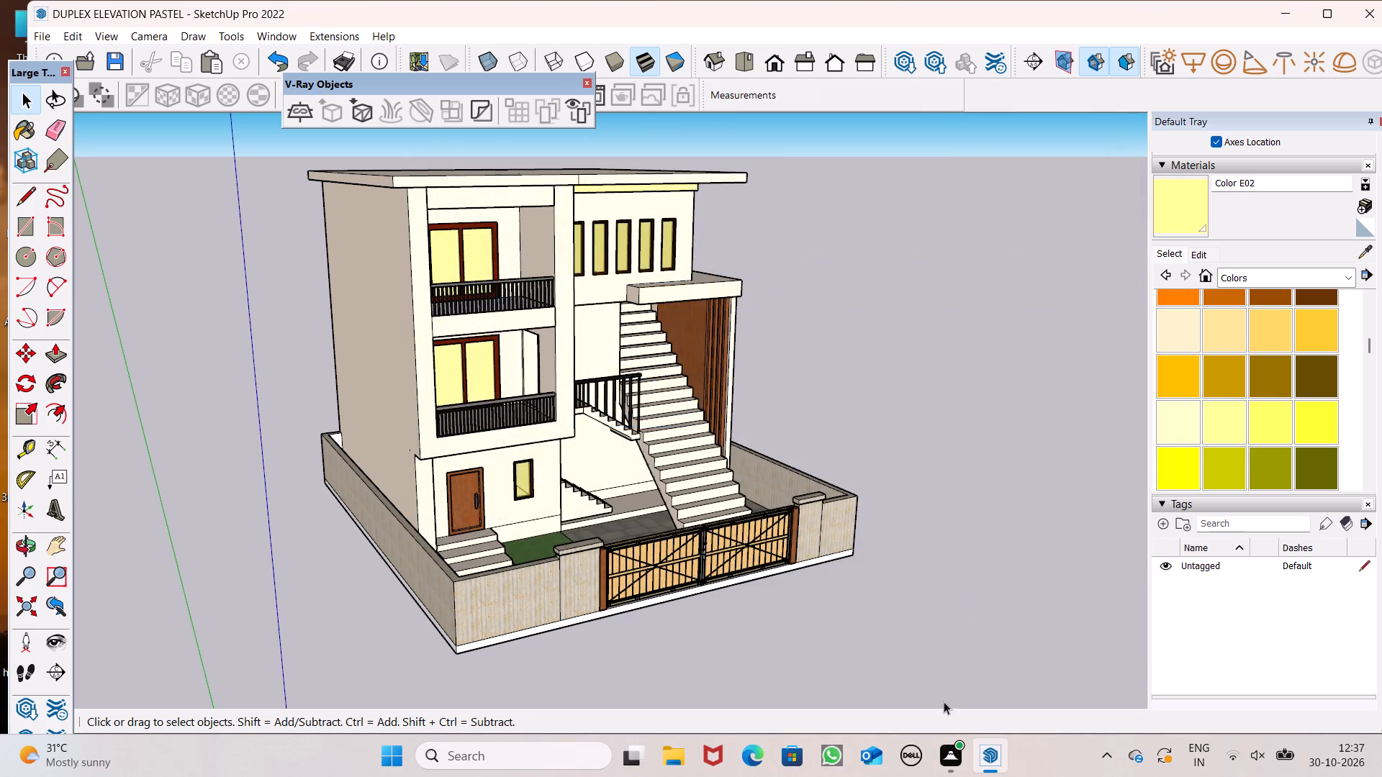